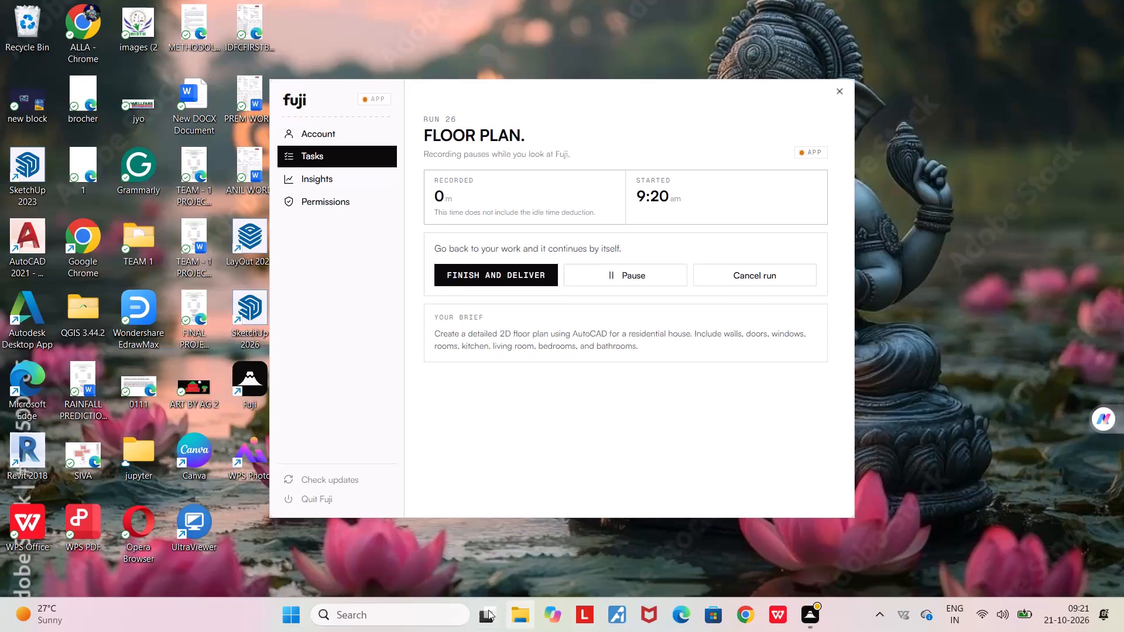
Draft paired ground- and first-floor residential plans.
Open AutoCAD 2021 and start a new blank drawing.
left_click(439, 617)
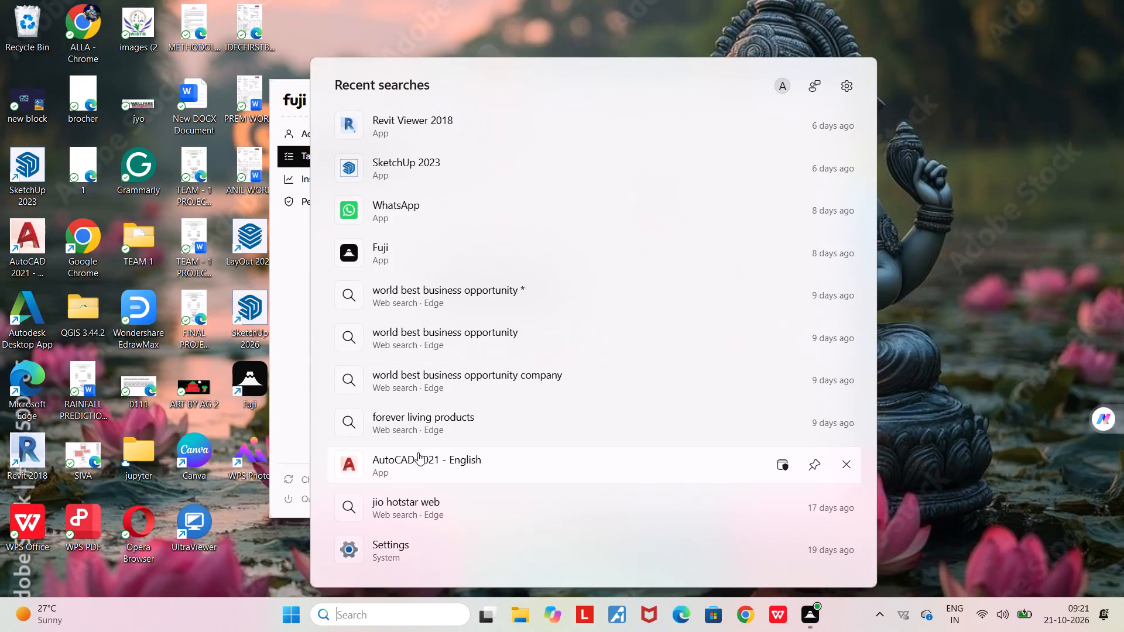
left_click(418, 467)
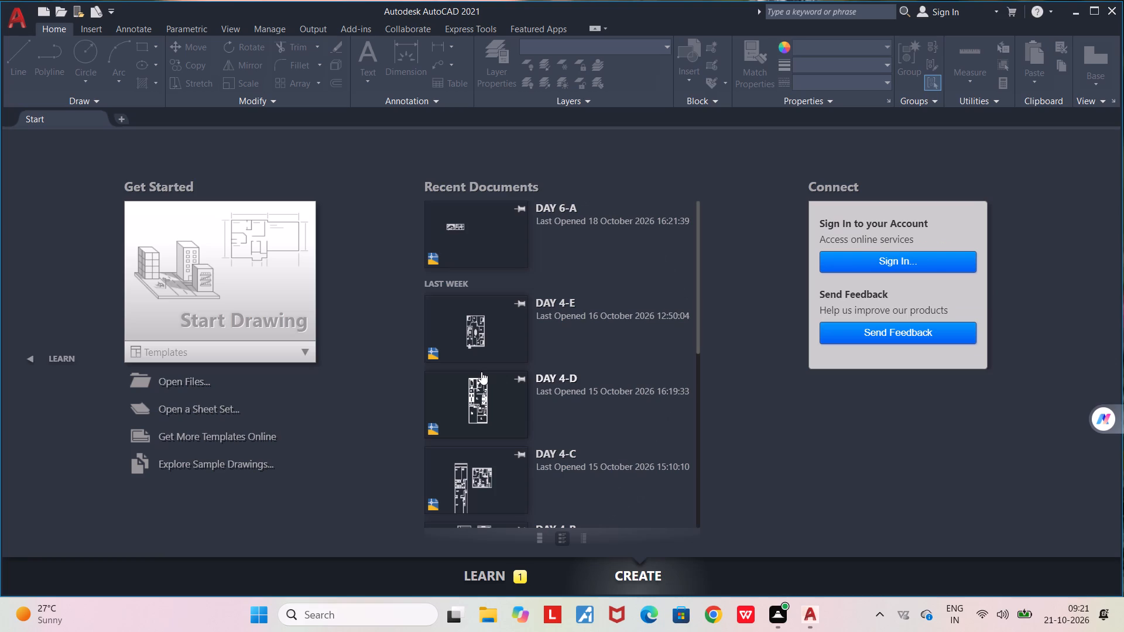
left_click(227, 310)
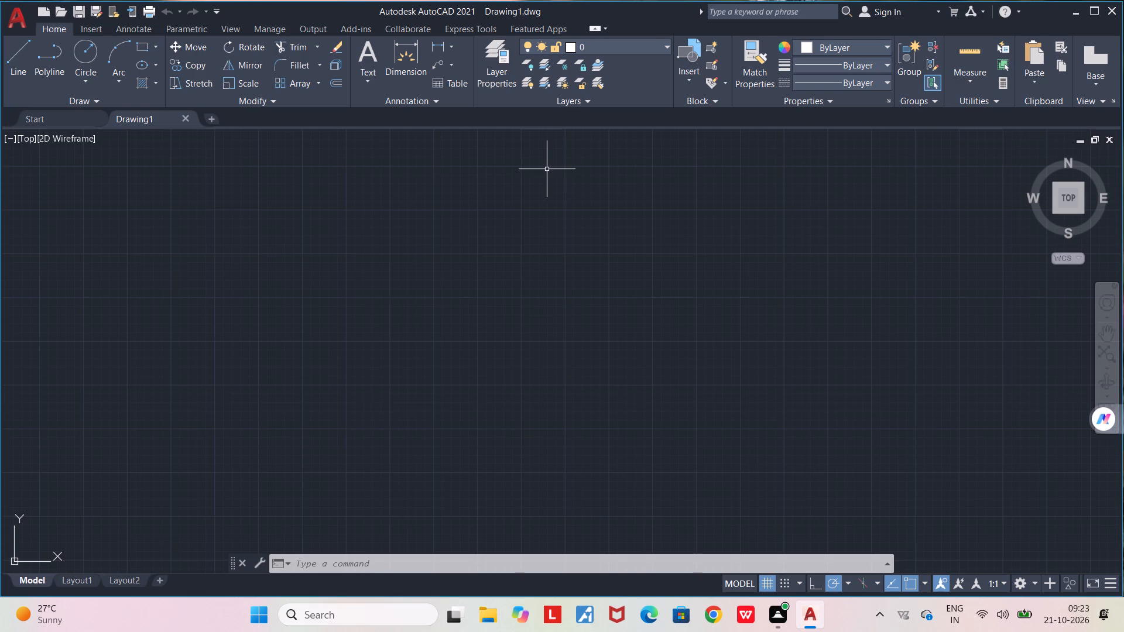
Configure the drawing units with Architectural length type and Inches as the insertion scale.
type("un")
key("Return")
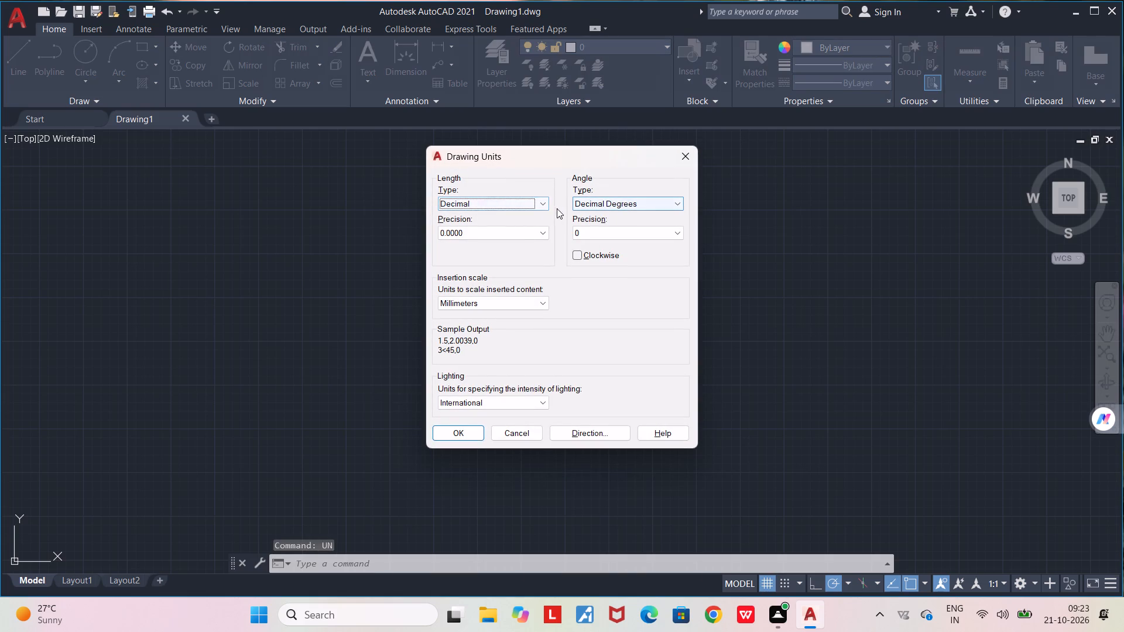
left_click(545, 201)
left_click(501, 214)
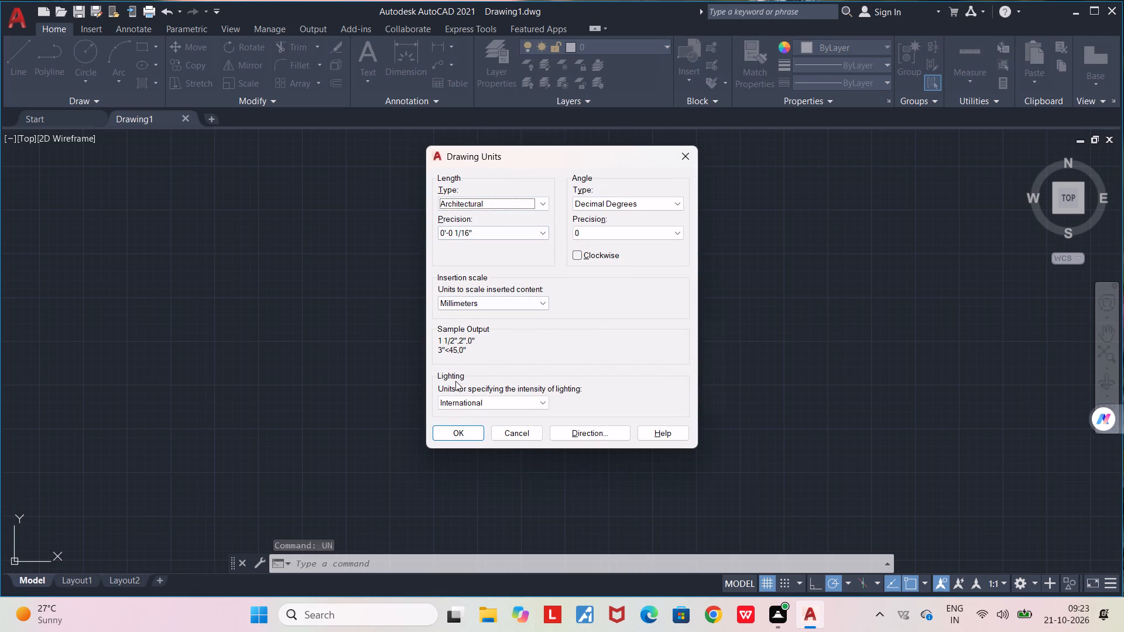
left_click(489, 302)
left_click(477, 324)
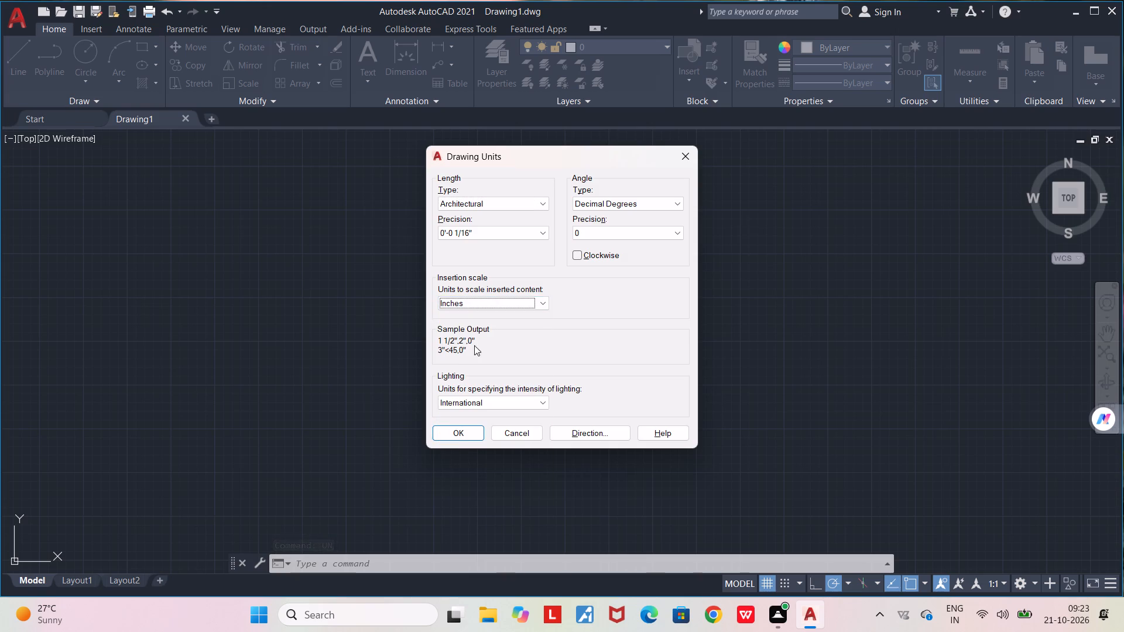
left_click(458, 434)
Draw the house's rectangular outline with lines, 33' wide and 57' high, closing it at the starting corner.
key("l")
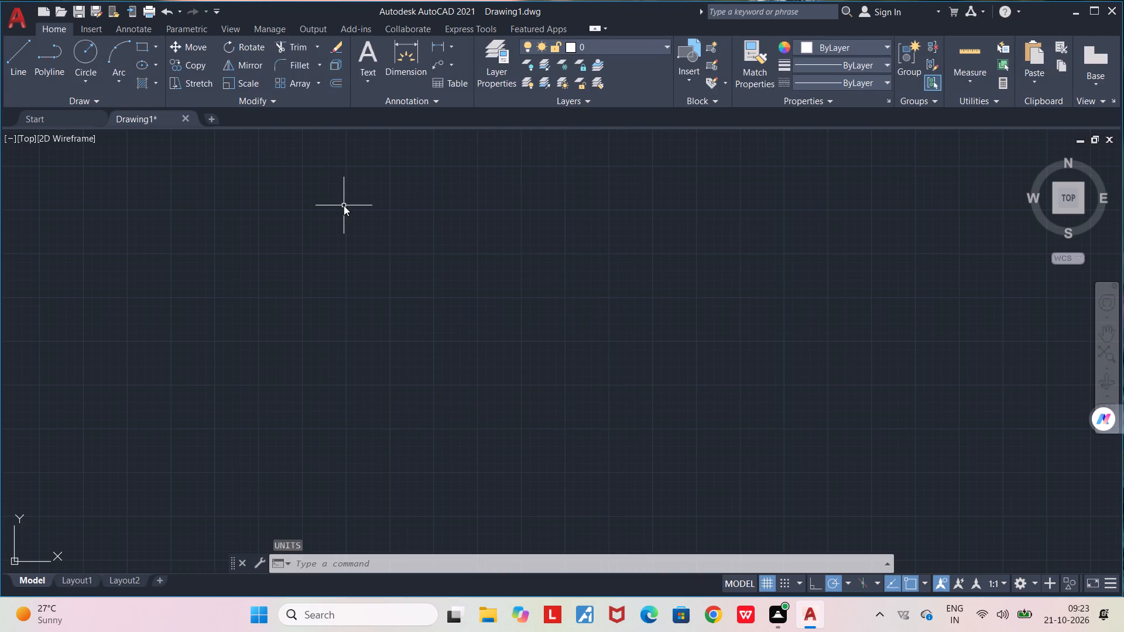
key("Return")
left_click(417, 179)
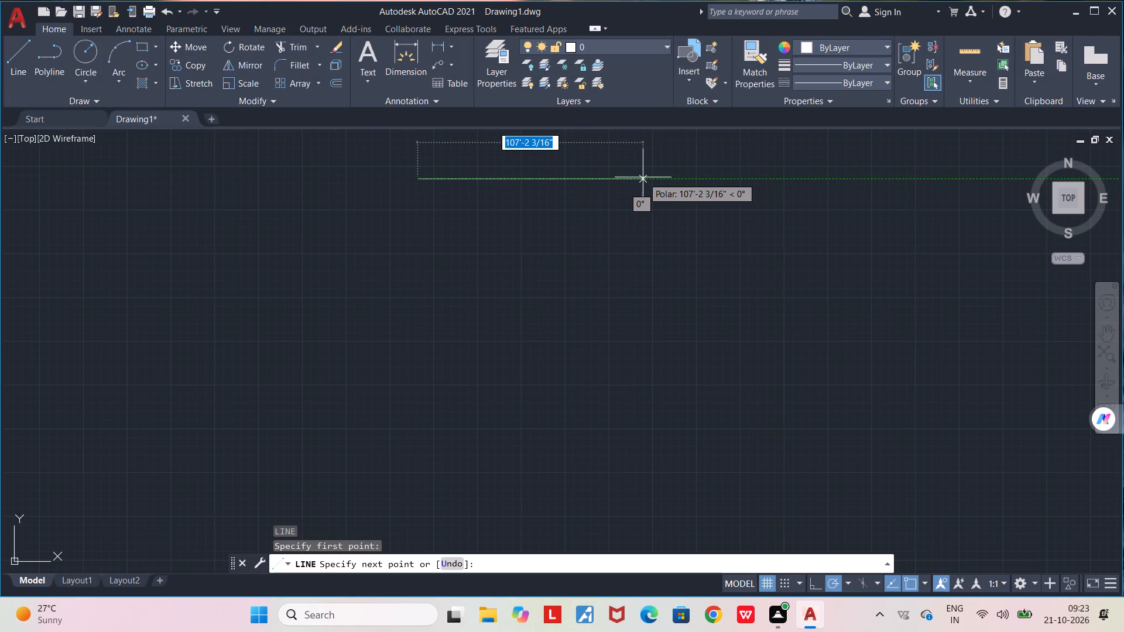
key("Page_Down")
key("Page_Down")
key("apostrophe")
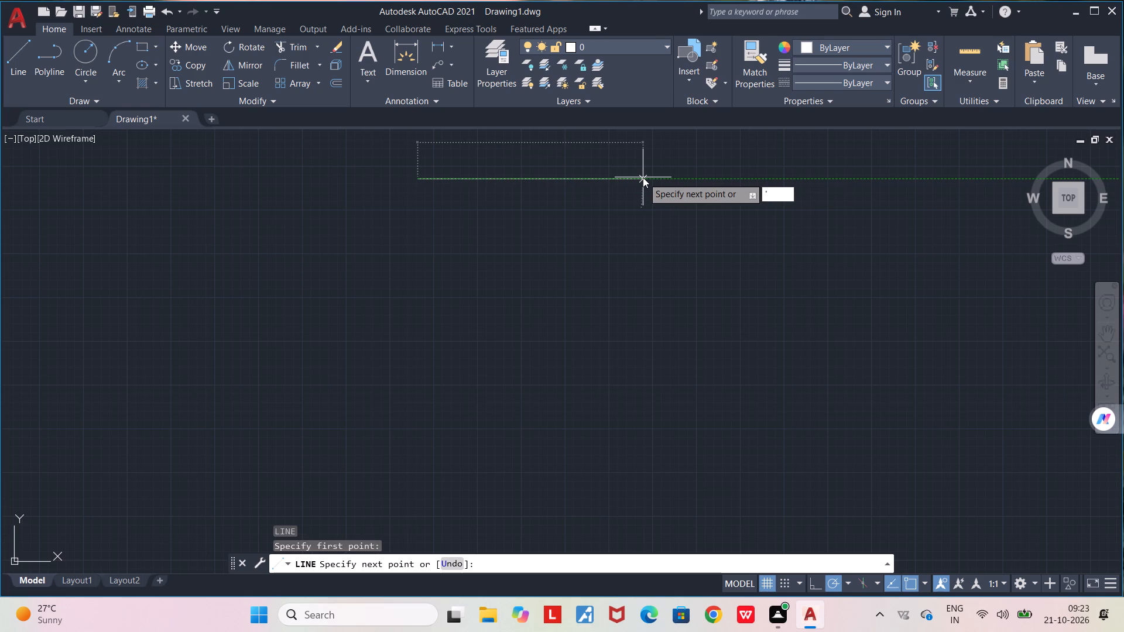
key("BackSpace")
key("Page_Down")
key("Page_Down")
type("33")
key("apostrophe")
key("Return")
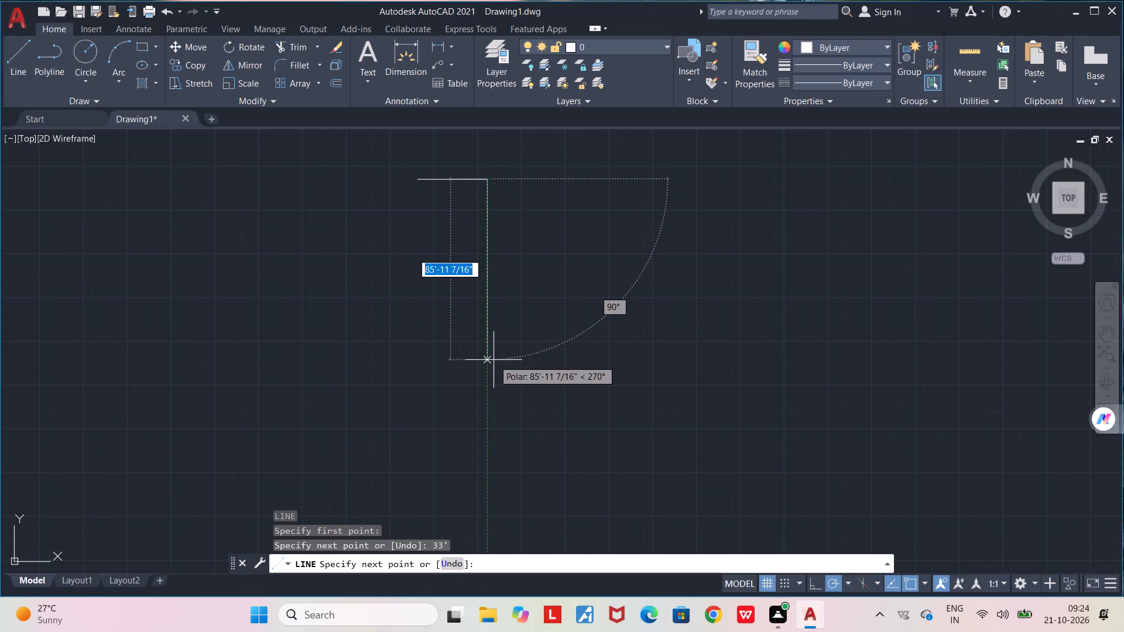
type("57'")
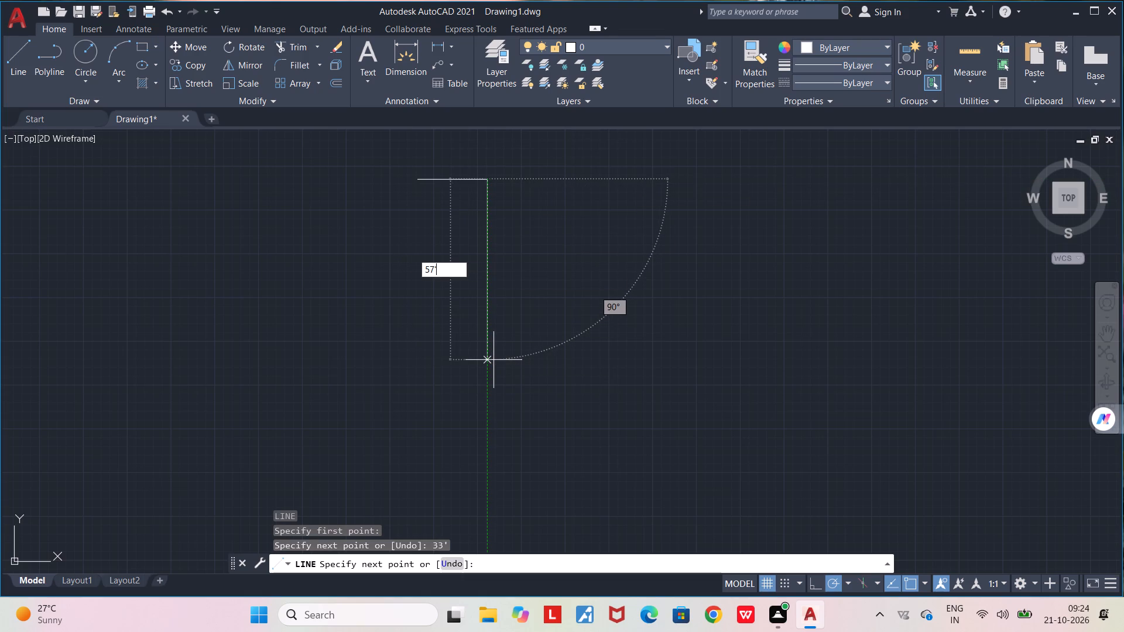
key("Return")
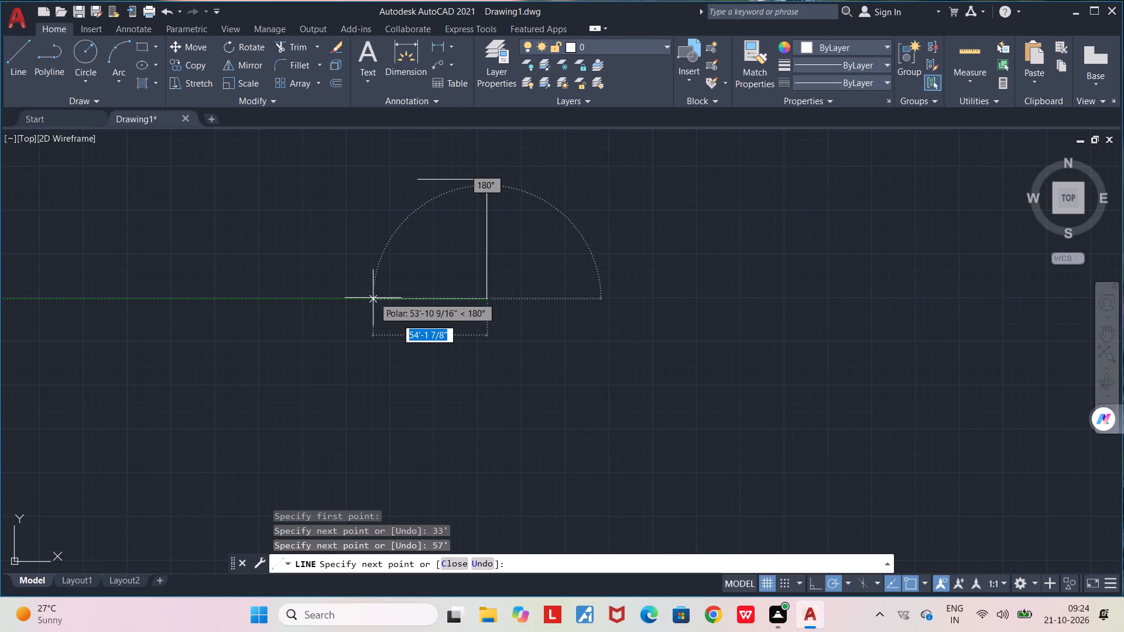
type("33'")
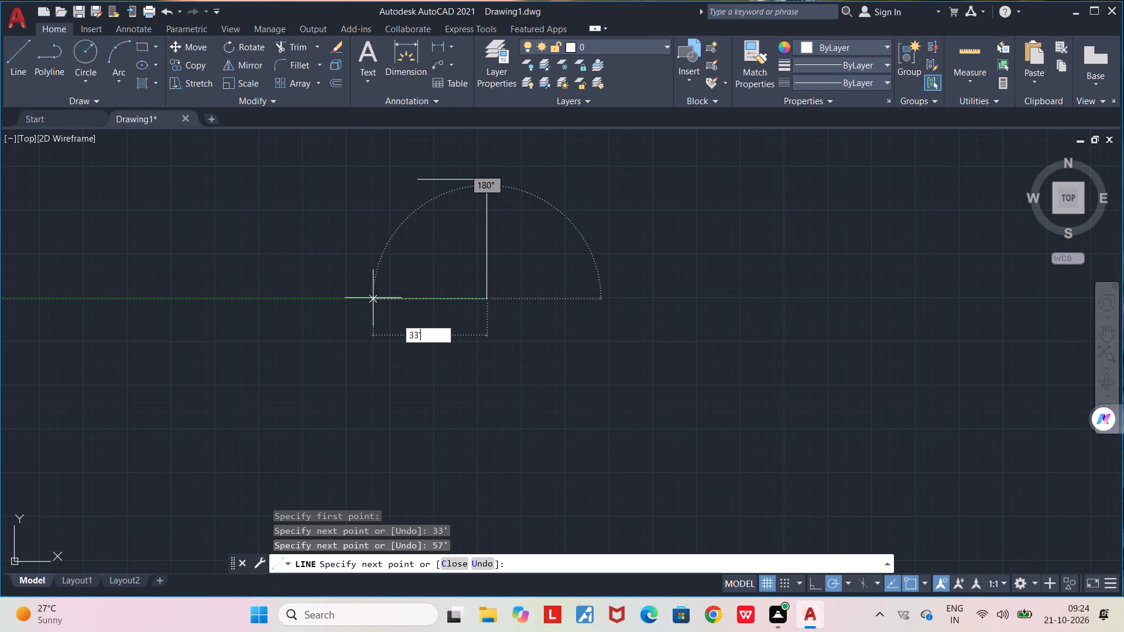
key("Return")
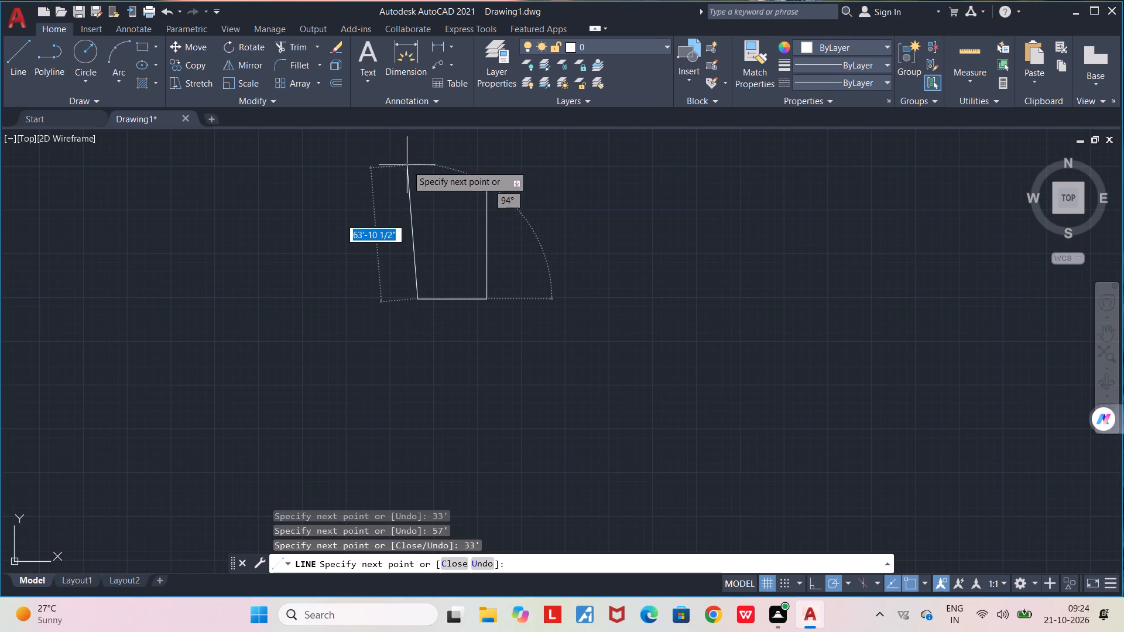
left_click(414, 180)
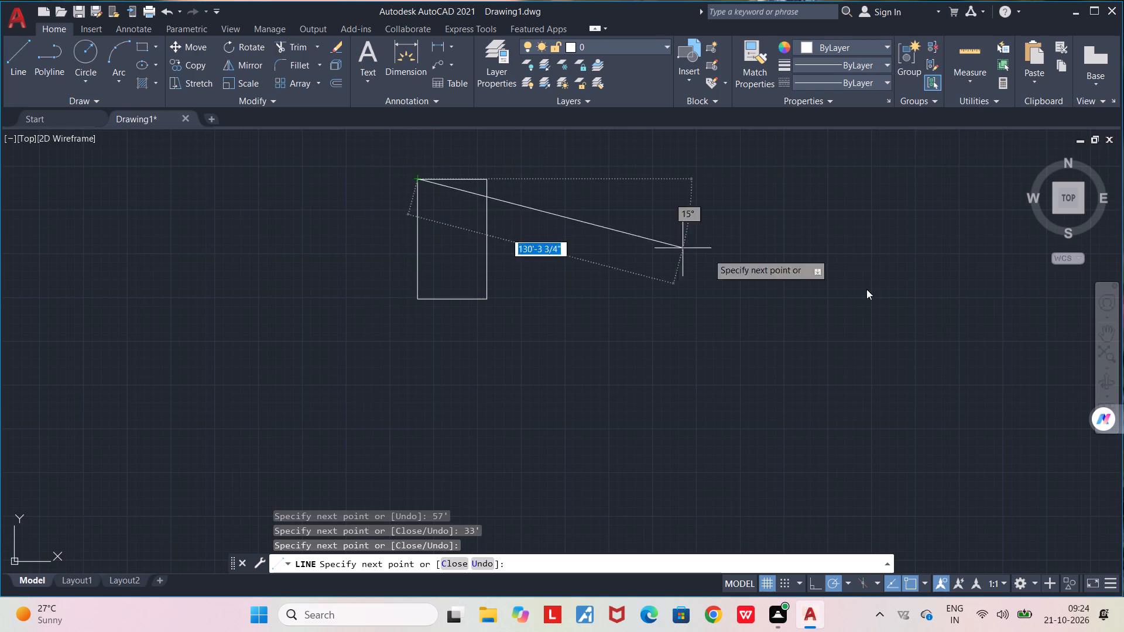
key("space")
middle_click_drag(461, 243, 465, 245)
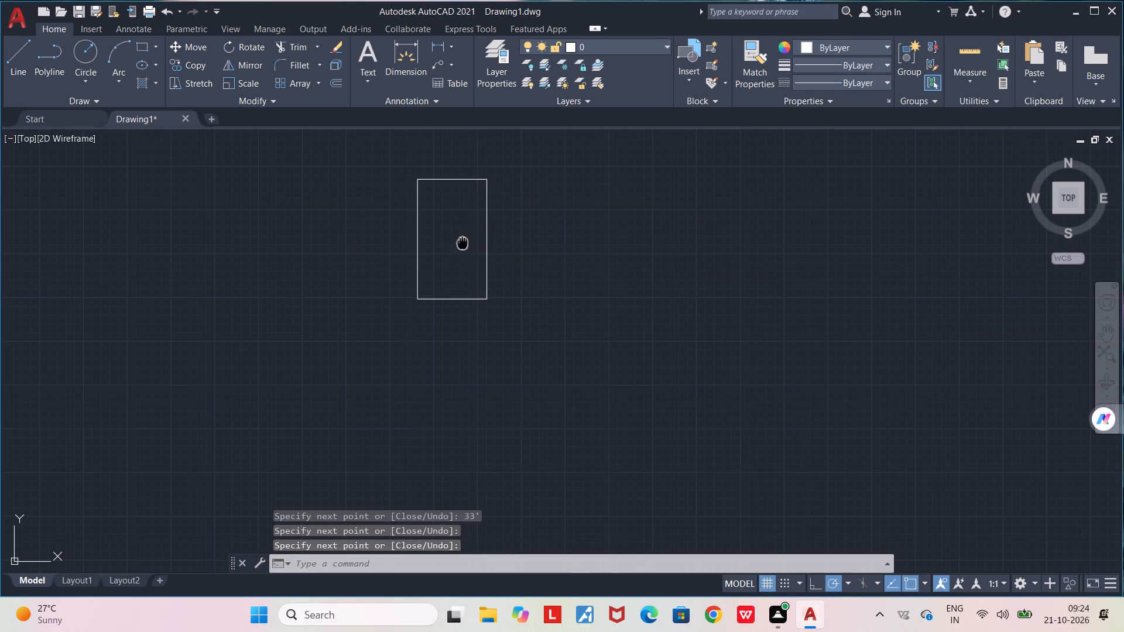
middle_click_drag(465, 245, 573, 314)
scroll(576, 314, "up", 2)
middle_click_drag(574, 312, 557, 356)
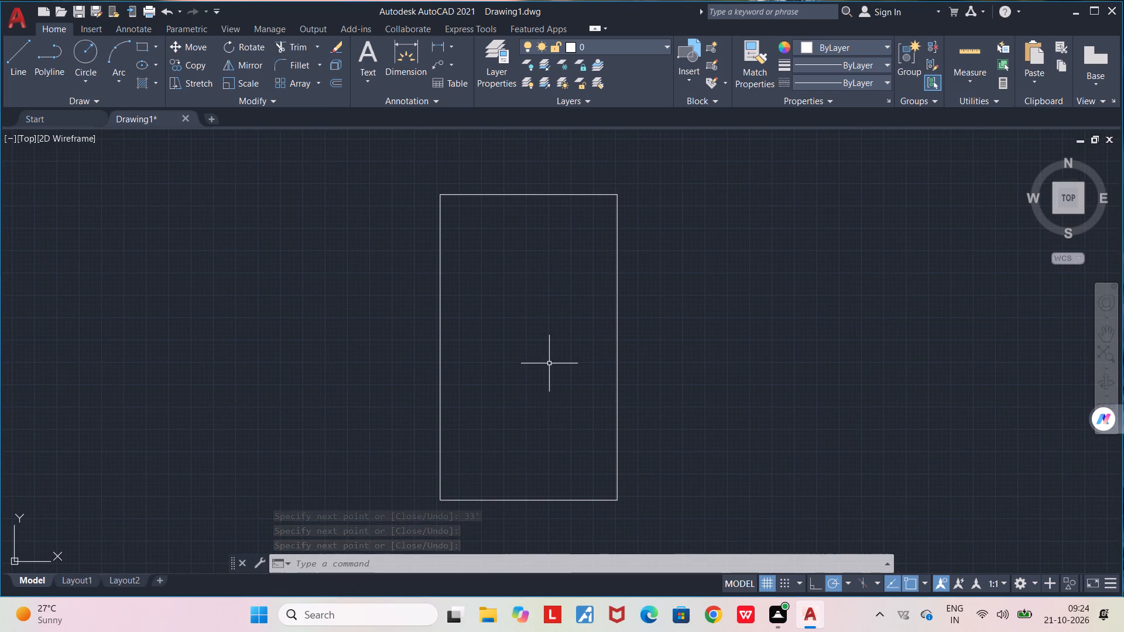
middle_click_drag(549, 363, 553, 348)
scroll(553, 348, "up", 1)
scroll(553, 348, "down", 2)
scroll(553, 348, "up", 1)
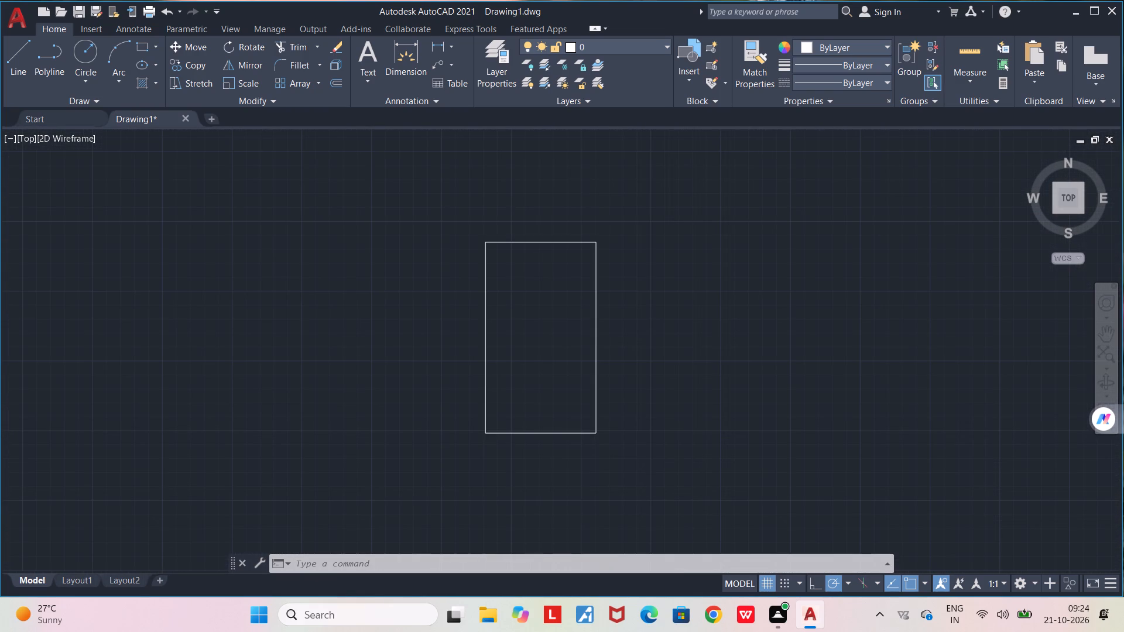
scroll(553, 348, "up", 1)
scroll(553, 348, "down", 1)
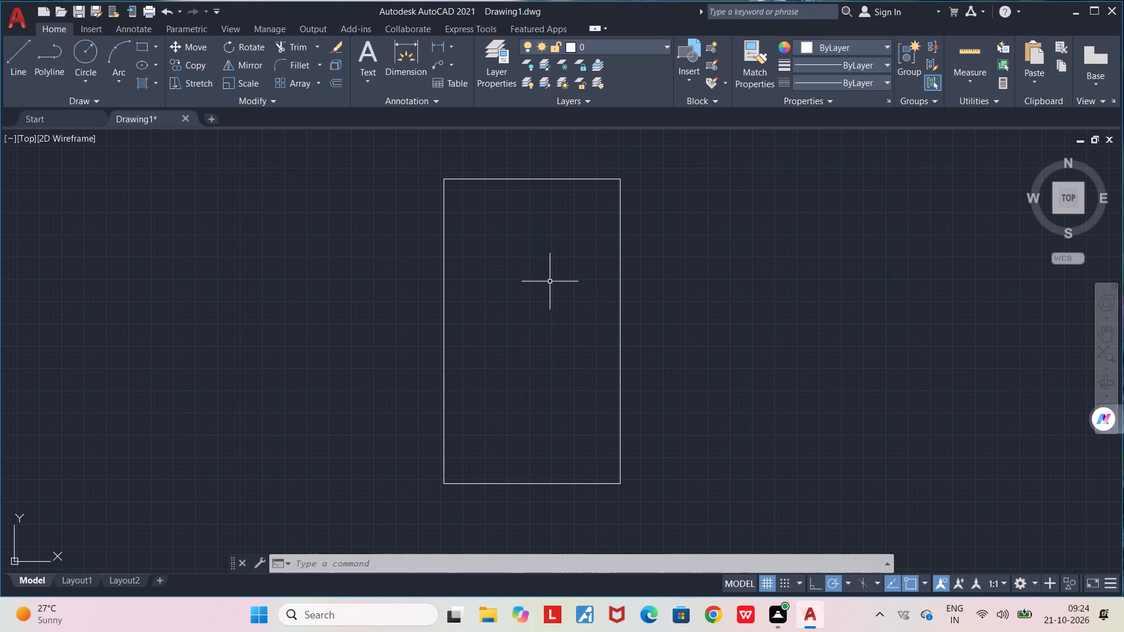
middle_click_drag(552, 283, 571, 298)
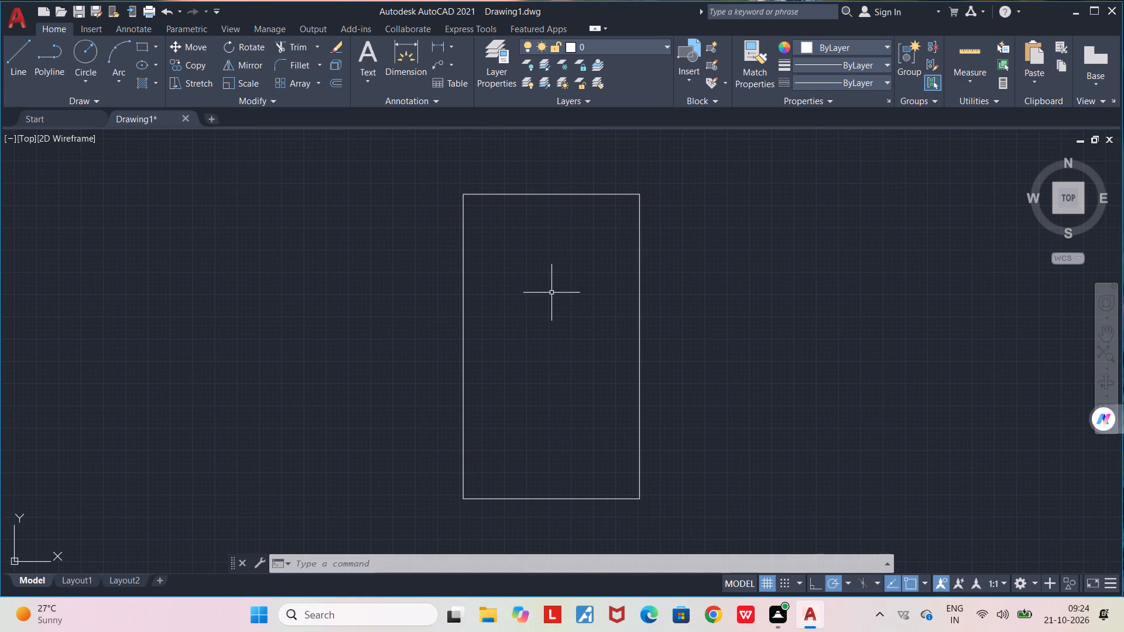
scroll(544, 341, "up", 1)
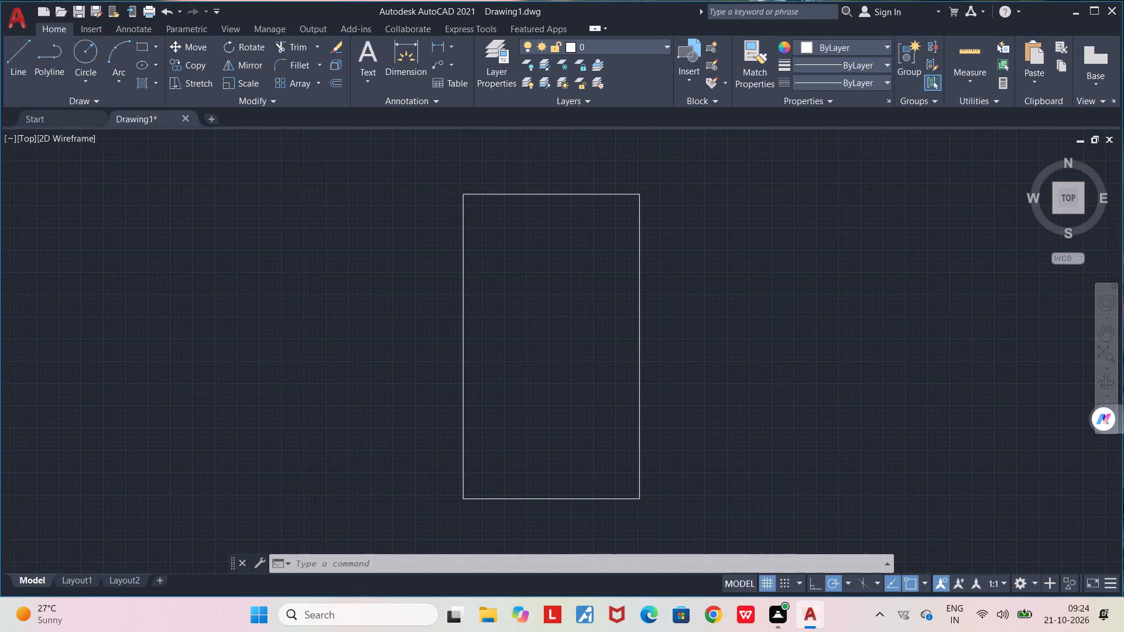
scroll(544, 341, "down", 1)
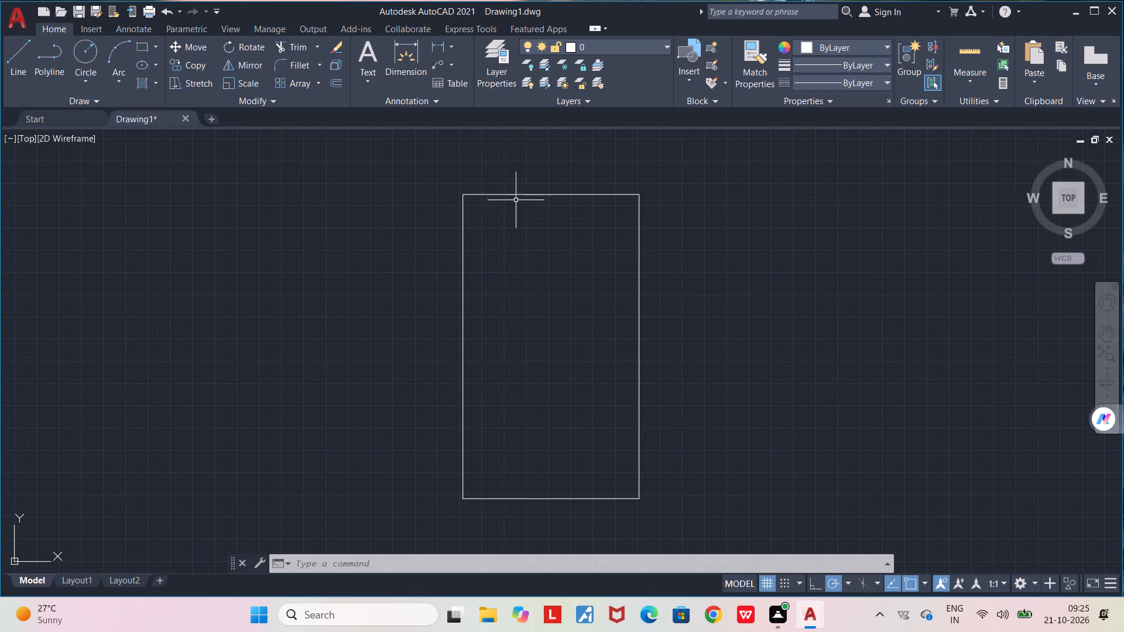
Draw a 3' horizontal line inward from the outline's left side, near its upper end.
scroll(509, 197, "up", 1)
key("l")
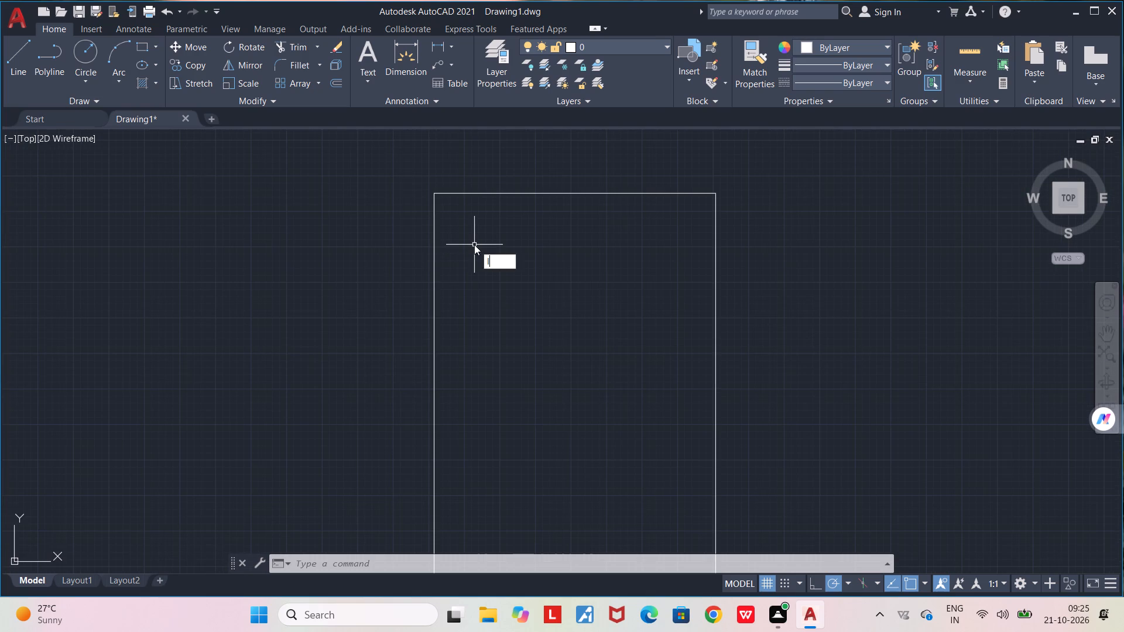
key("Return")
scroll(441, 236, "up", 2)
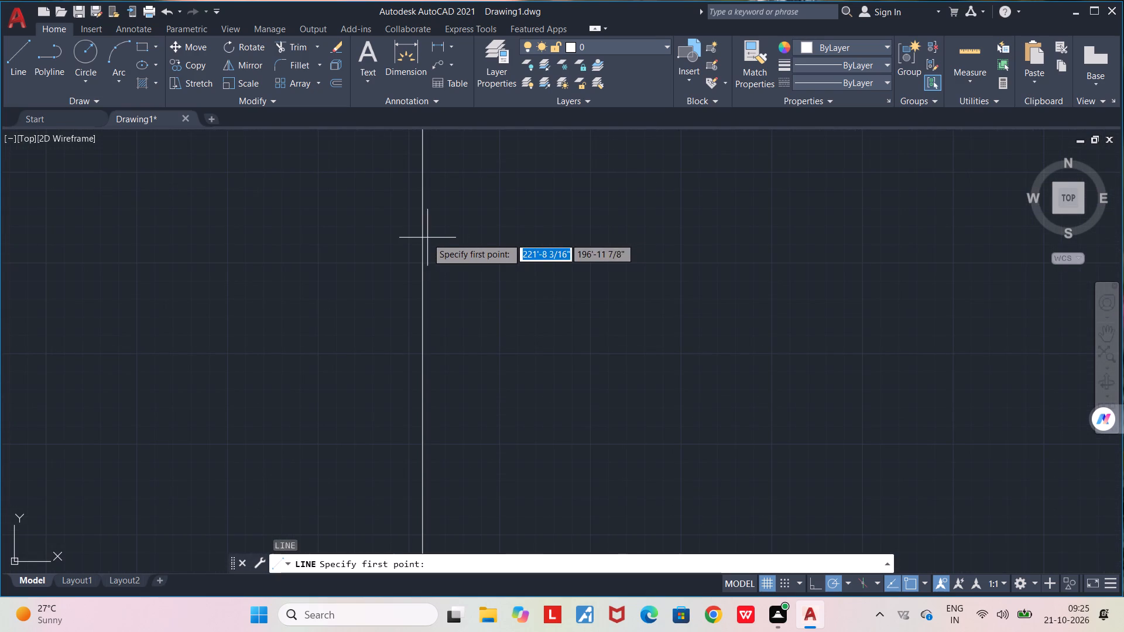
left_click(423, 236)
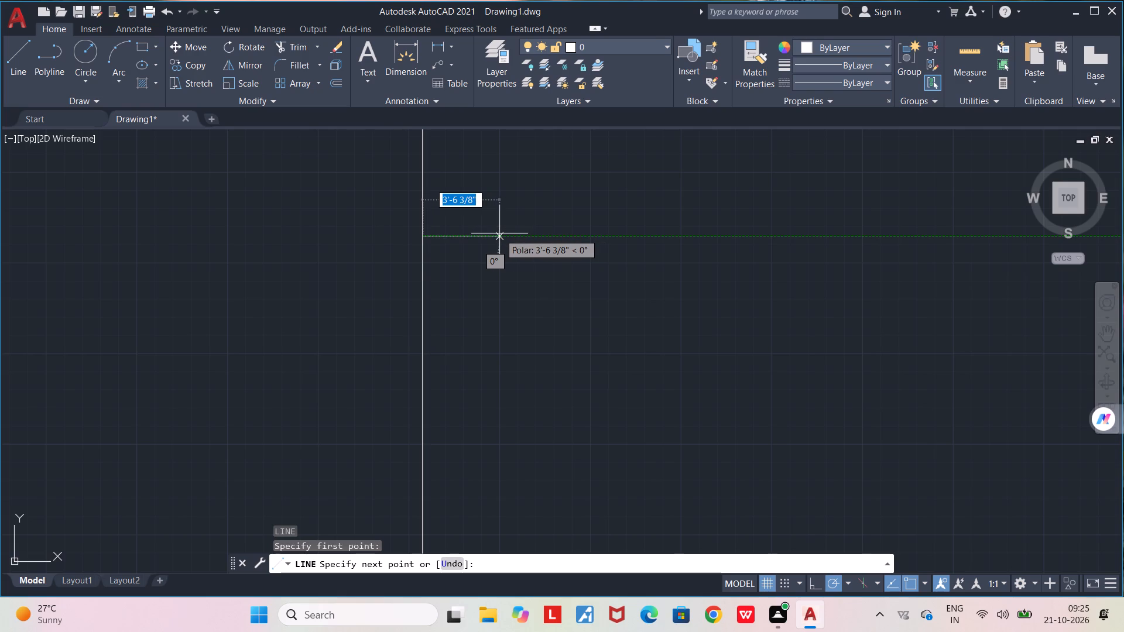
key("3")
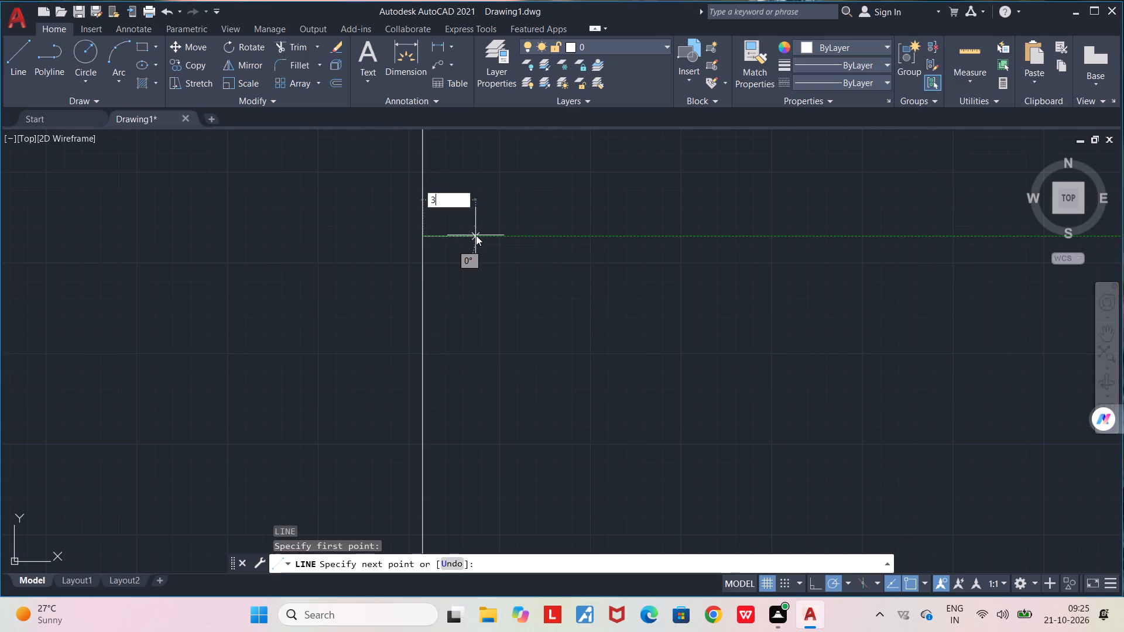
key("apostrophe")
key("Return")
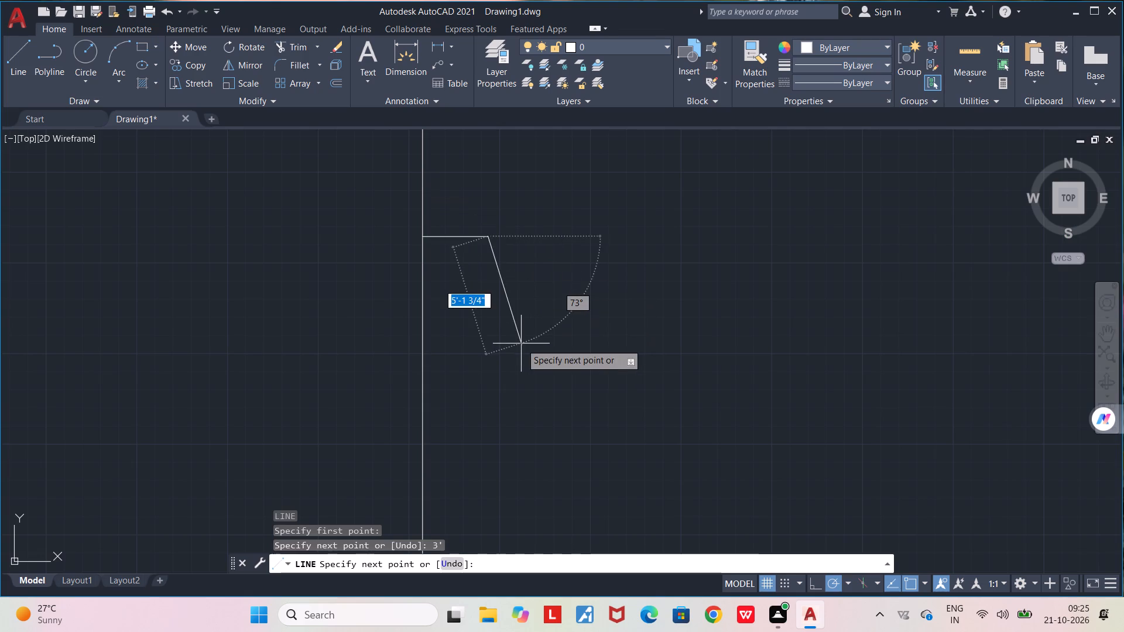
key("b")
key("space")
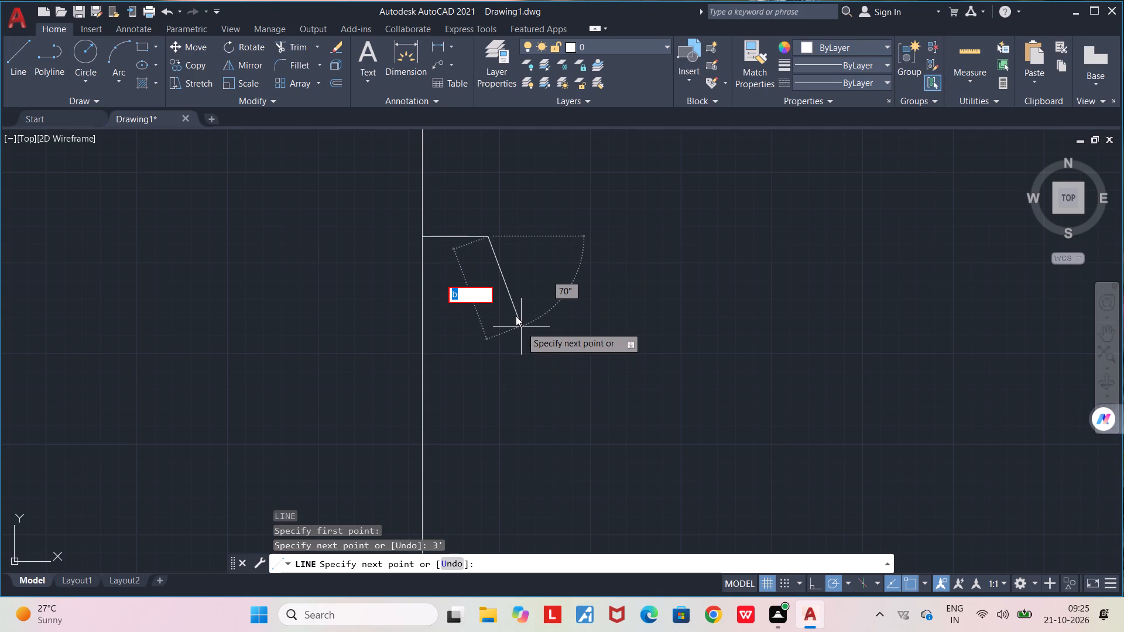
key("Escape")
key("space")
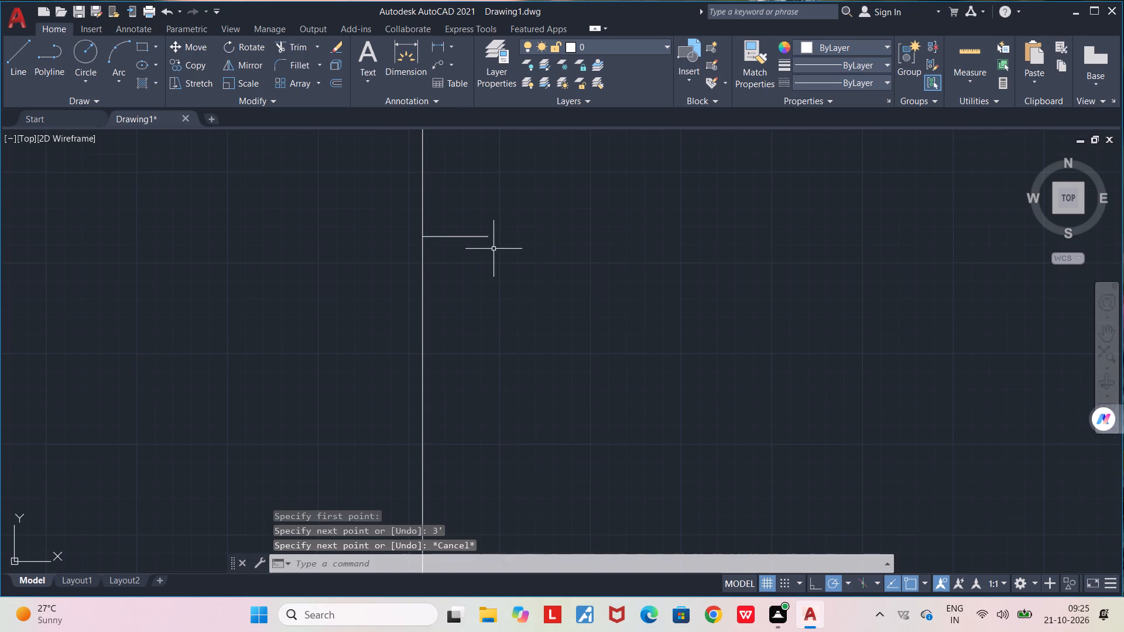
Draw a vertical line about 61'-8 1/2" long from the outline's top edge, aligned with the 3' line's free end, past the bottom edge.
middle_click_drag(494, 249, 487, 260)
scroll(487, 260, "down", 1)
middle_click_drag(536, 325, 544, 258)
scroll(544, 258, "down", 3)
key("l")
key("Return")
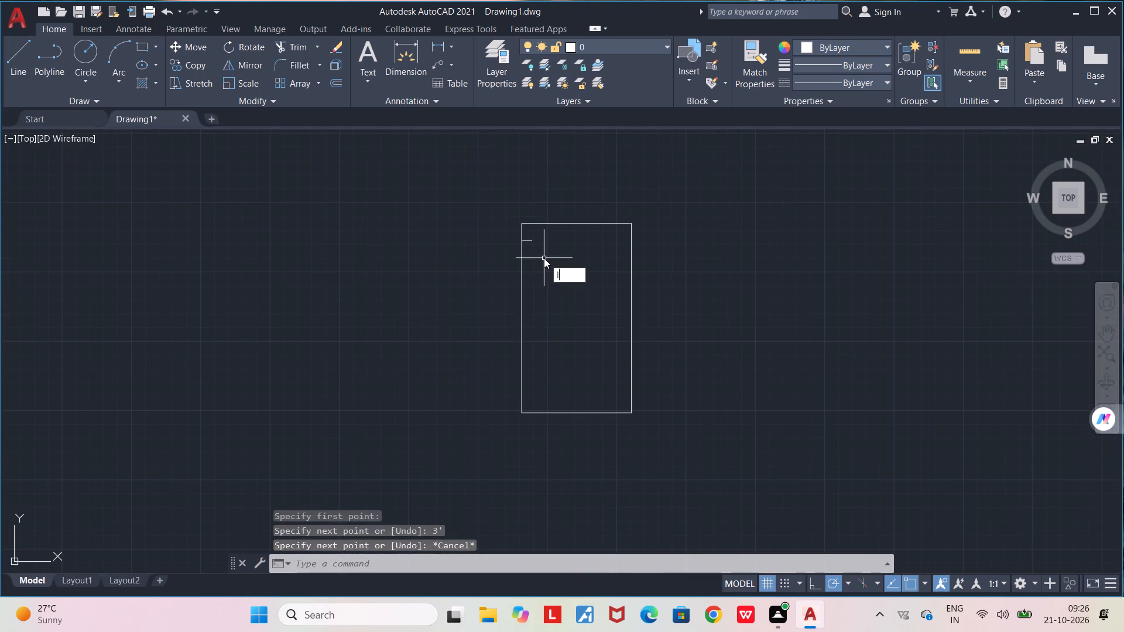
scroll(538, 242, "up", 5)
middle_click_drag(540, 258, 590, 436)
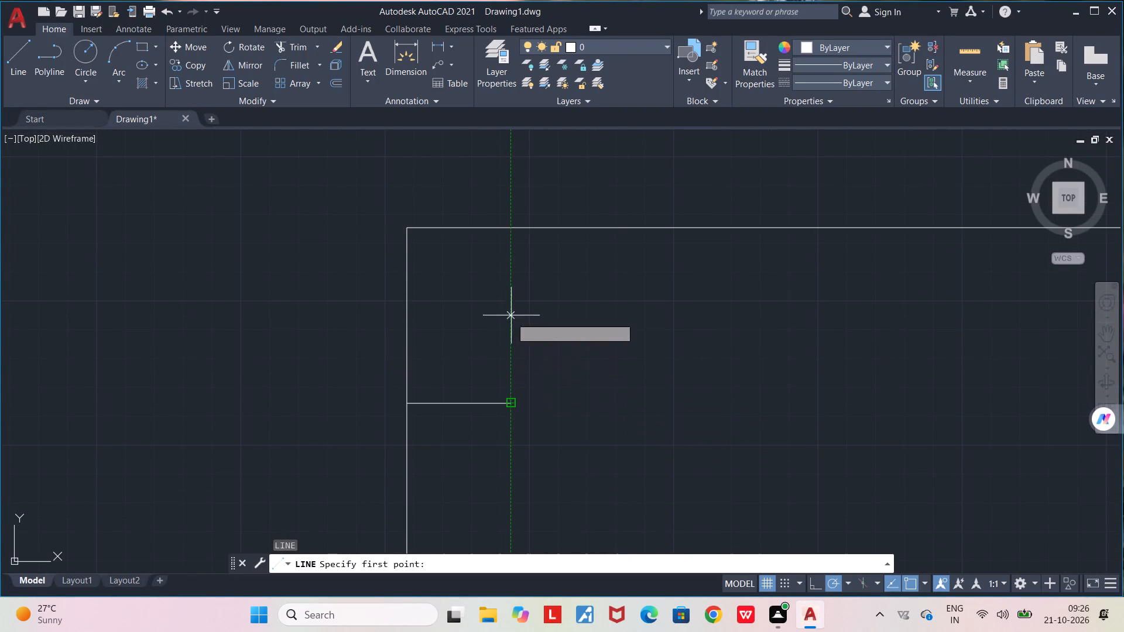
left_click(510, 226)
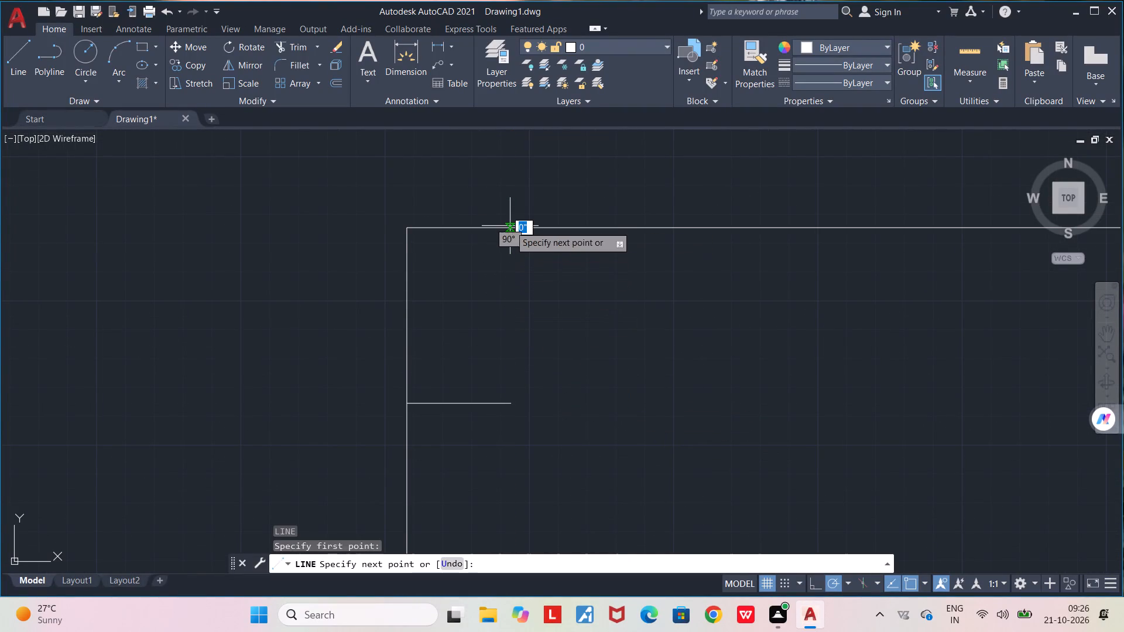
middle_click_drag(505, 444, 488, 197)
scroll(488, 197, "down", 3)
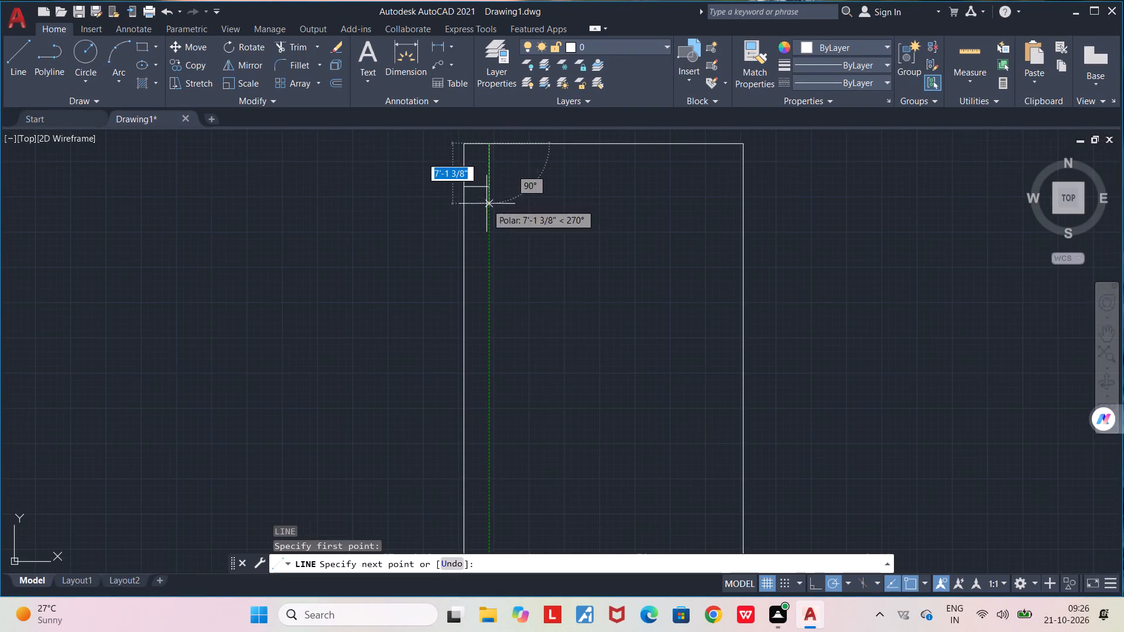
scroll(486, 204, "down", 5)
scroll(487, 243, "up", 6)
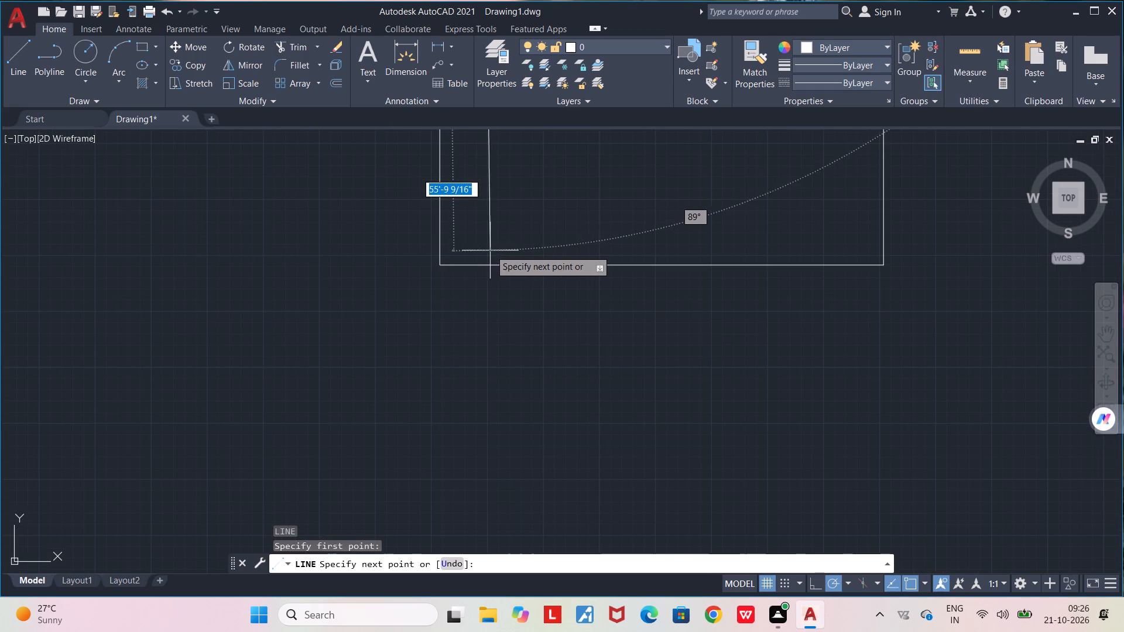
left_click(485, 328)
key("space")
Trim the part of the vertical line that extends below the outline's bottom edge.
type("tr")
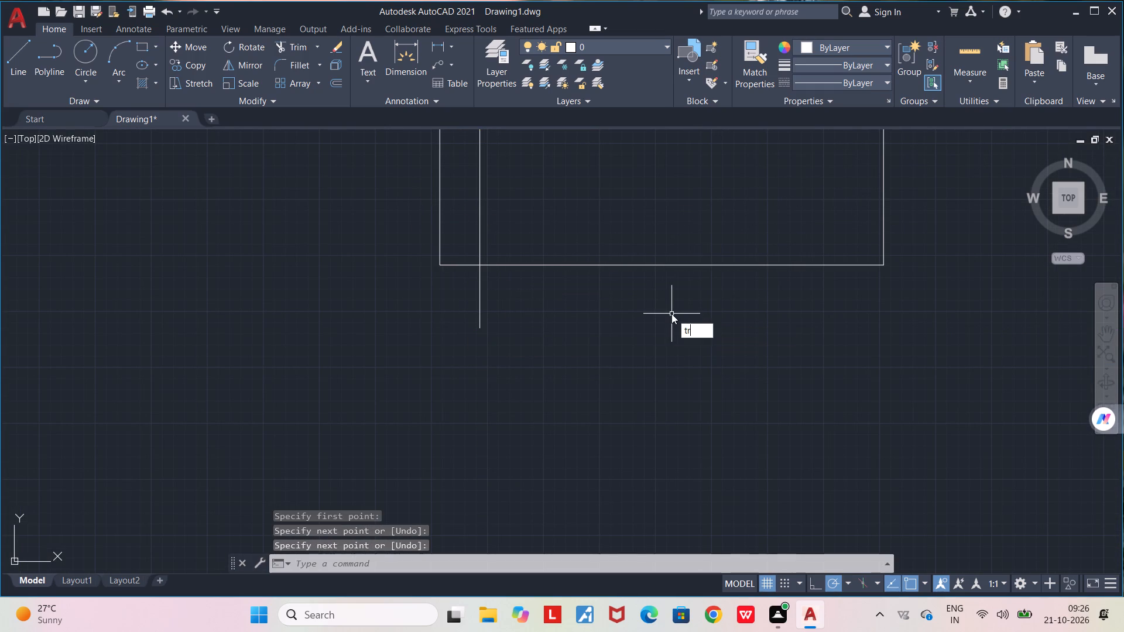
key("Return")
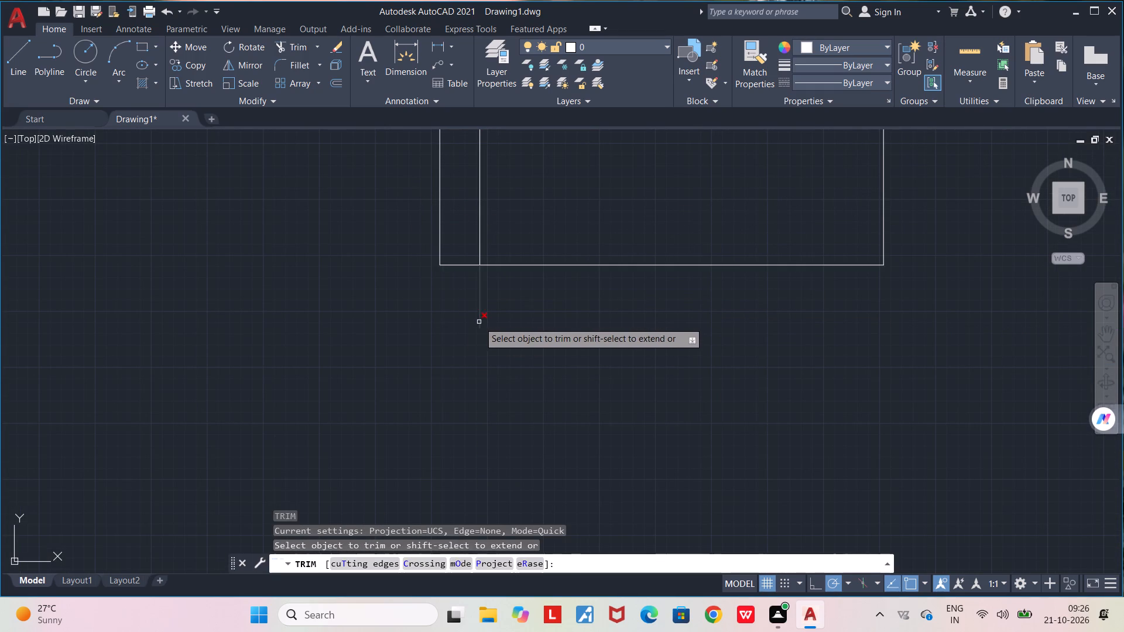
left_click(479, 322)
key("Tab")
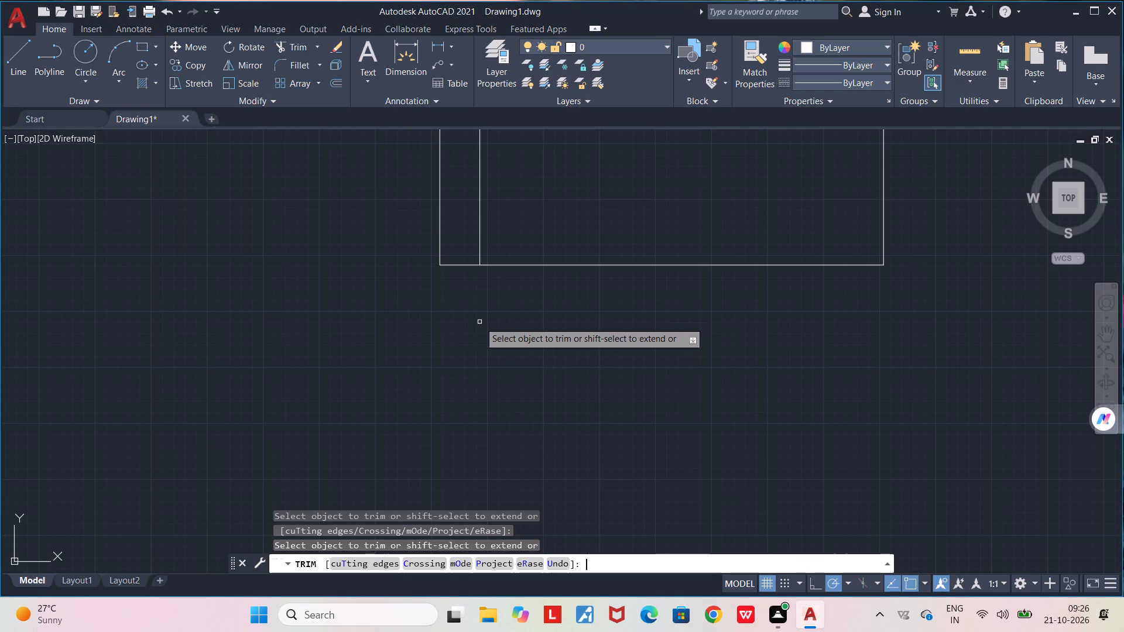
key("Escape")
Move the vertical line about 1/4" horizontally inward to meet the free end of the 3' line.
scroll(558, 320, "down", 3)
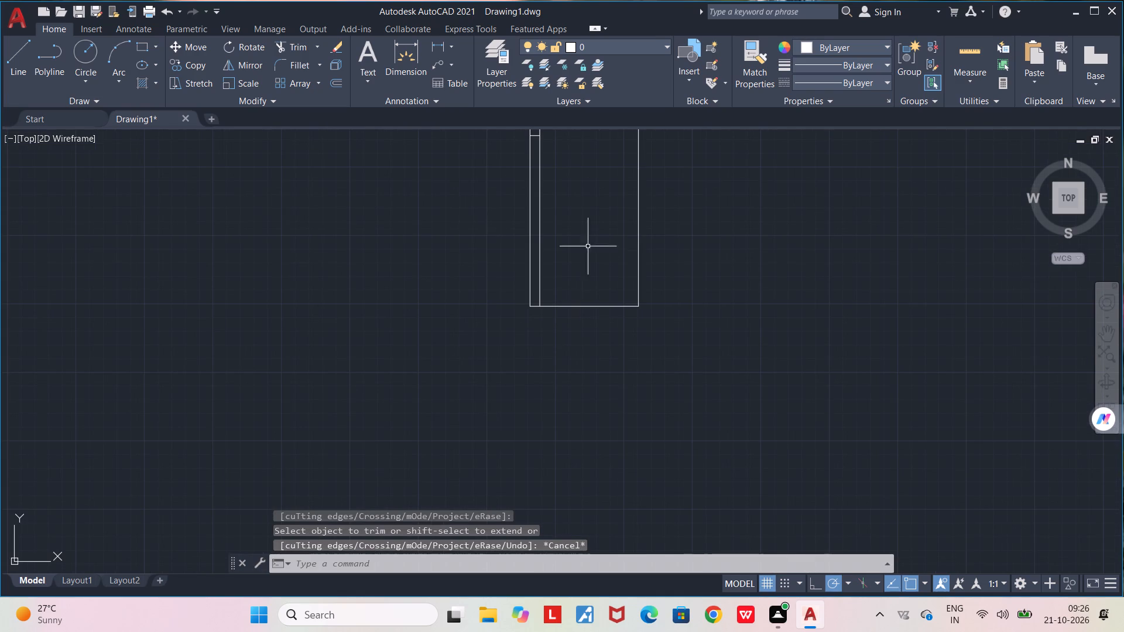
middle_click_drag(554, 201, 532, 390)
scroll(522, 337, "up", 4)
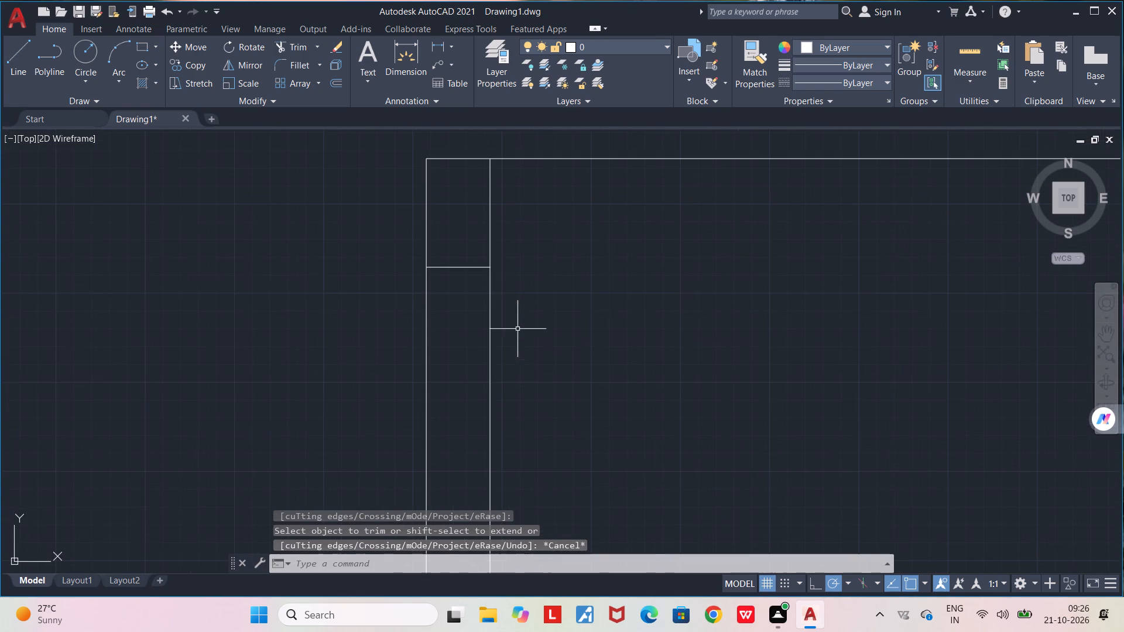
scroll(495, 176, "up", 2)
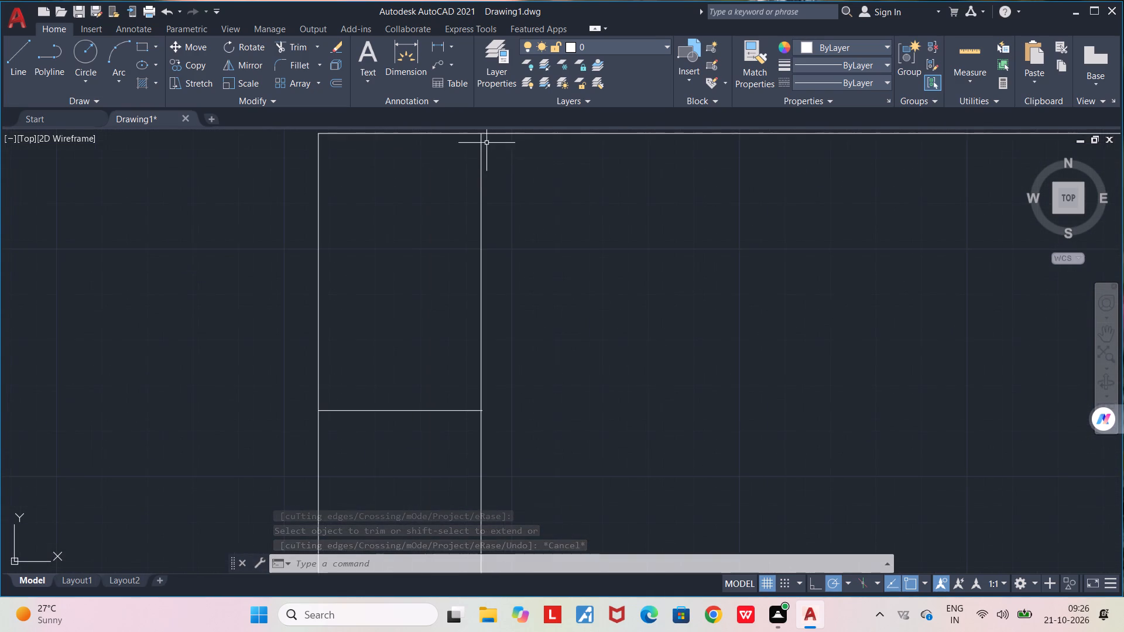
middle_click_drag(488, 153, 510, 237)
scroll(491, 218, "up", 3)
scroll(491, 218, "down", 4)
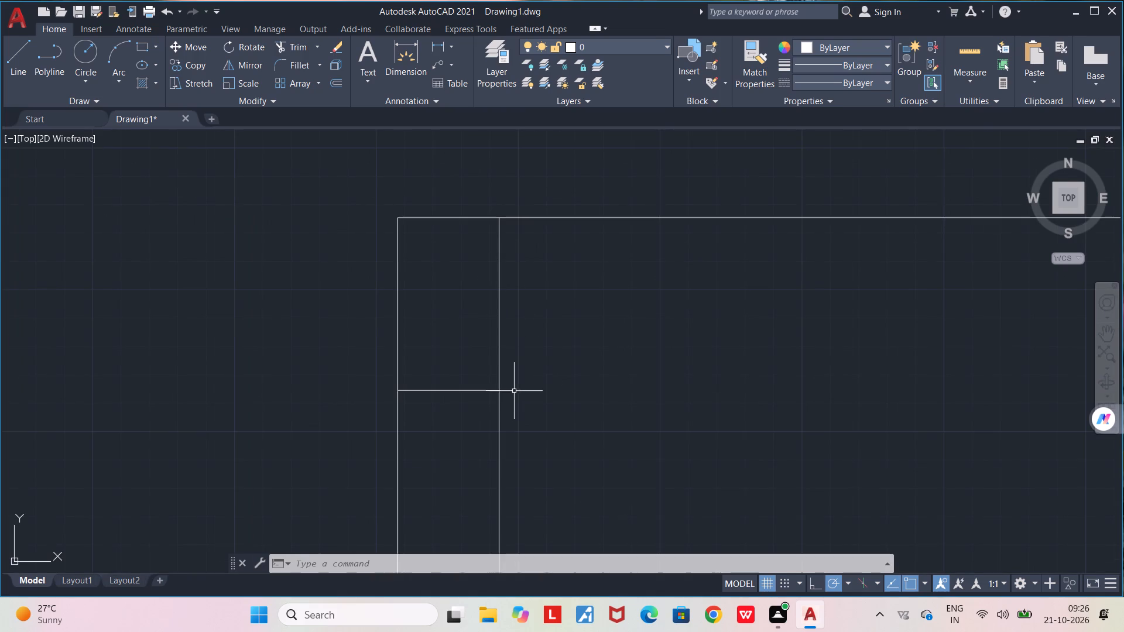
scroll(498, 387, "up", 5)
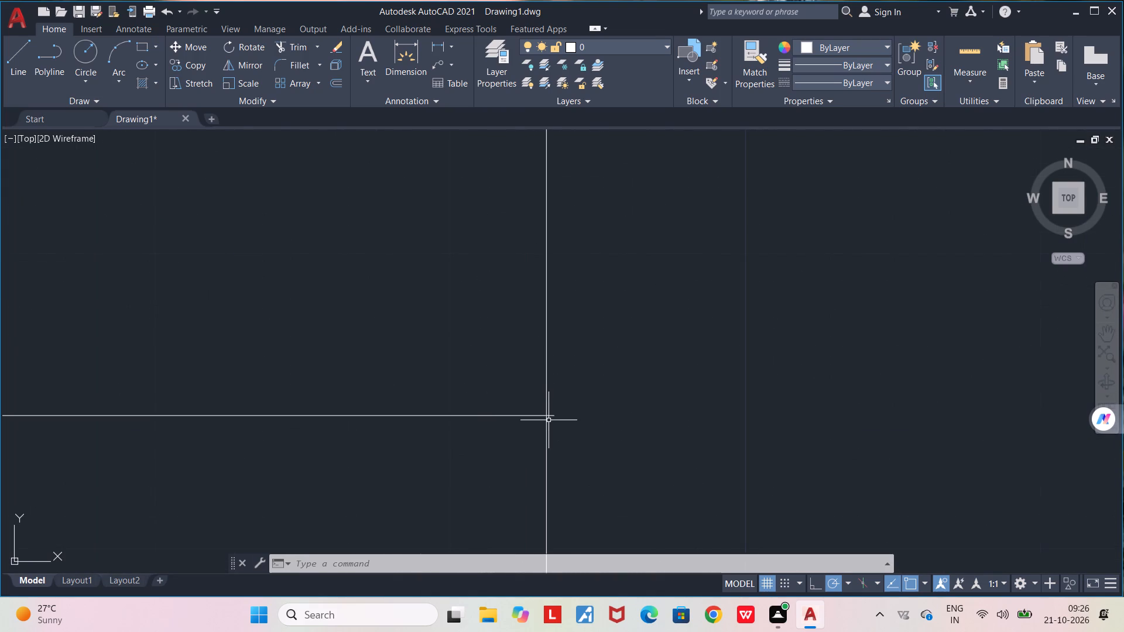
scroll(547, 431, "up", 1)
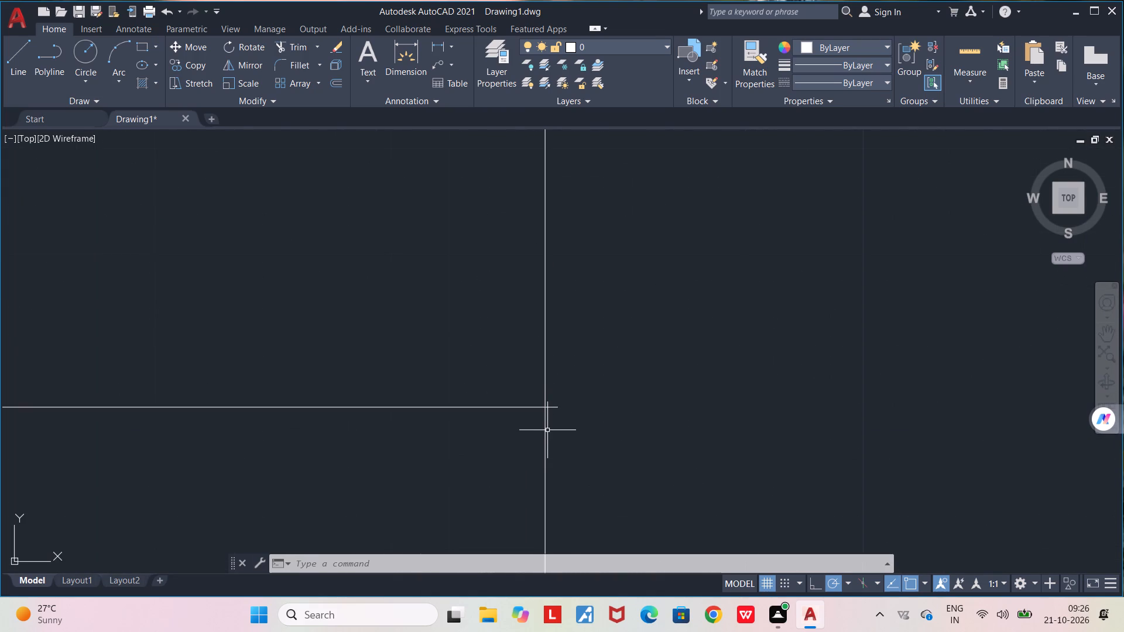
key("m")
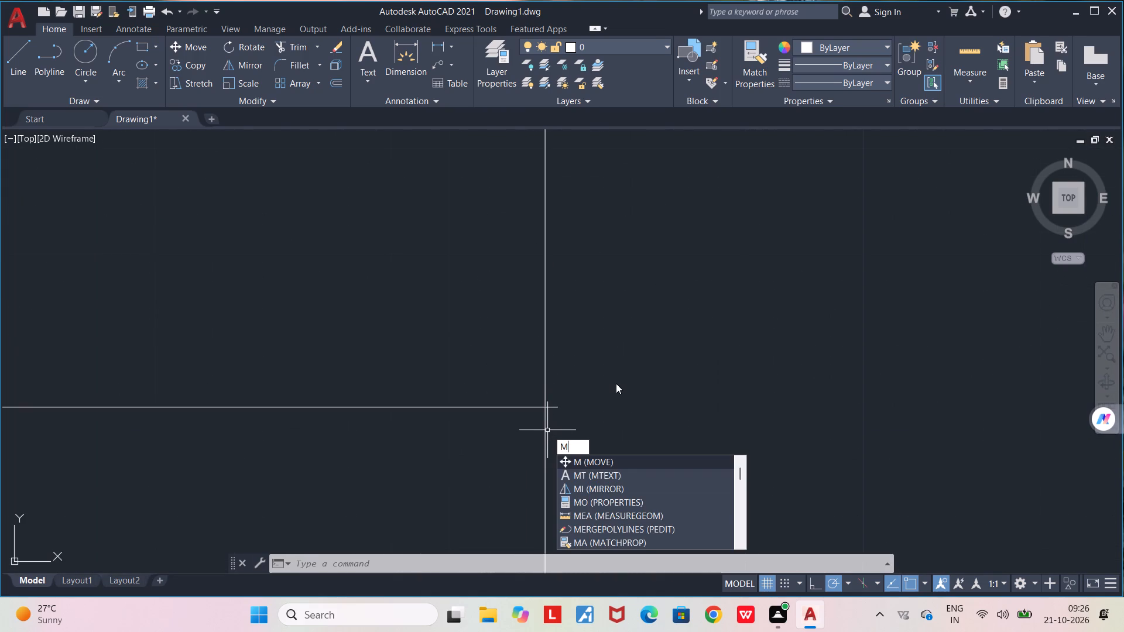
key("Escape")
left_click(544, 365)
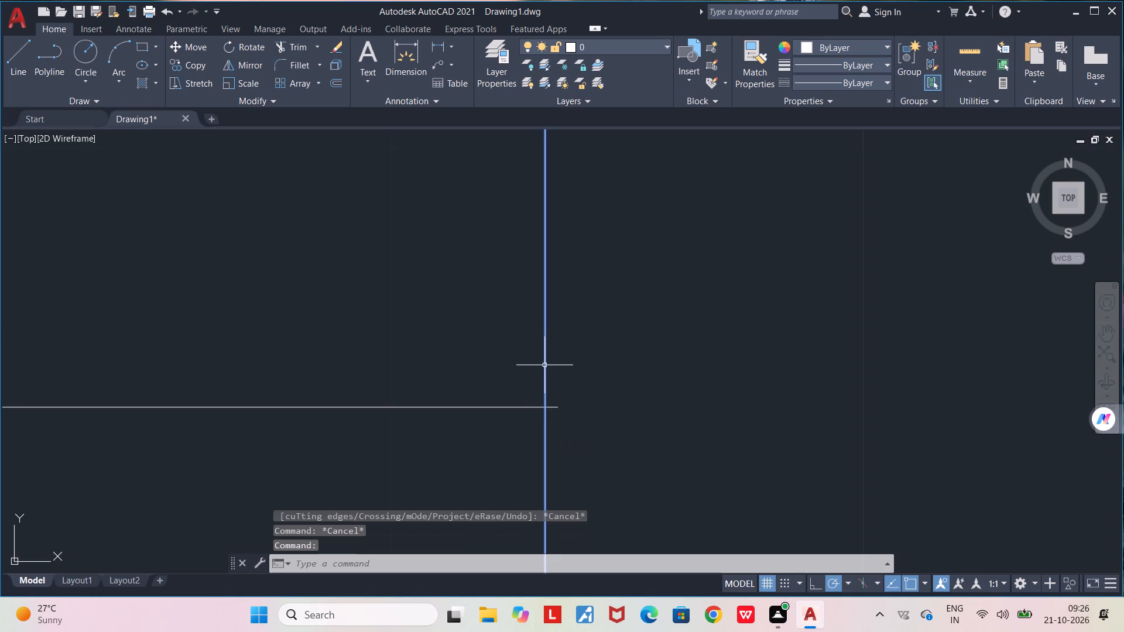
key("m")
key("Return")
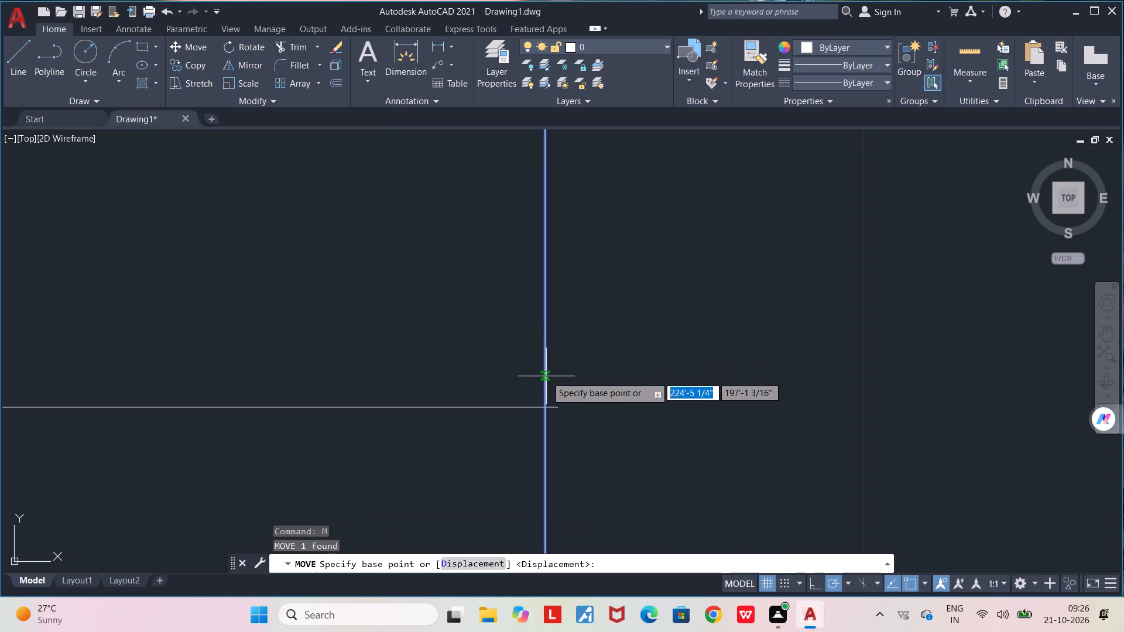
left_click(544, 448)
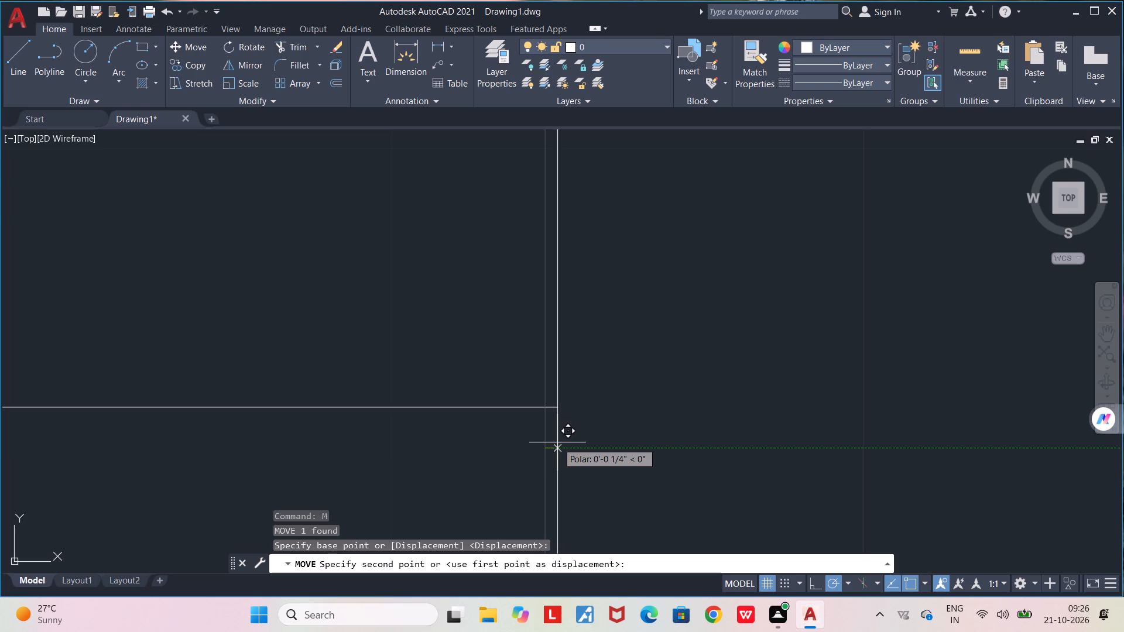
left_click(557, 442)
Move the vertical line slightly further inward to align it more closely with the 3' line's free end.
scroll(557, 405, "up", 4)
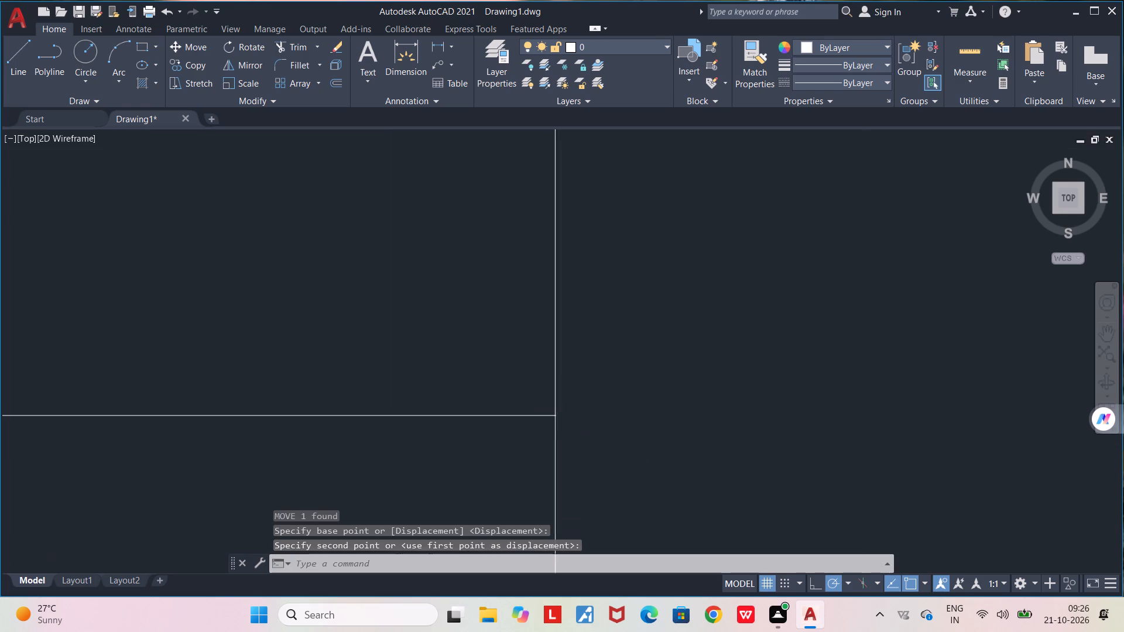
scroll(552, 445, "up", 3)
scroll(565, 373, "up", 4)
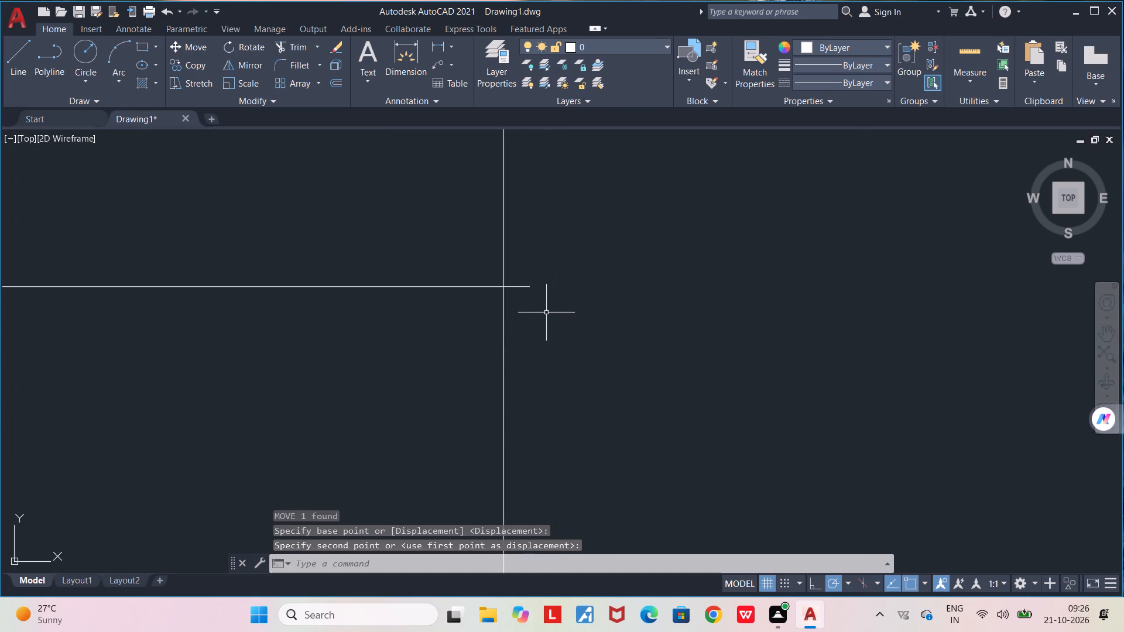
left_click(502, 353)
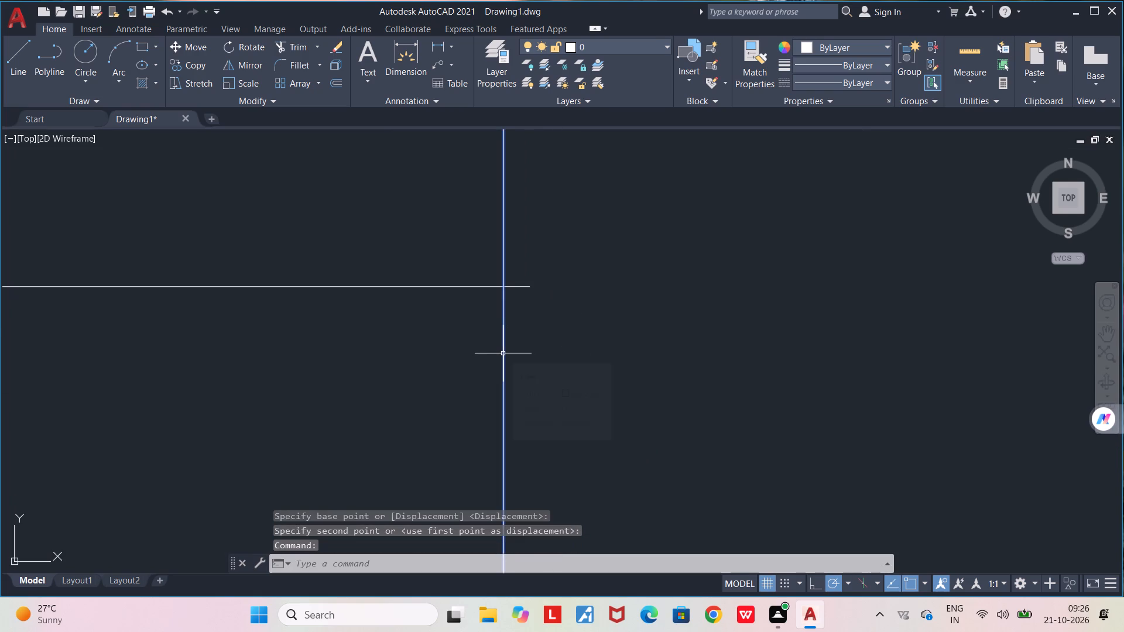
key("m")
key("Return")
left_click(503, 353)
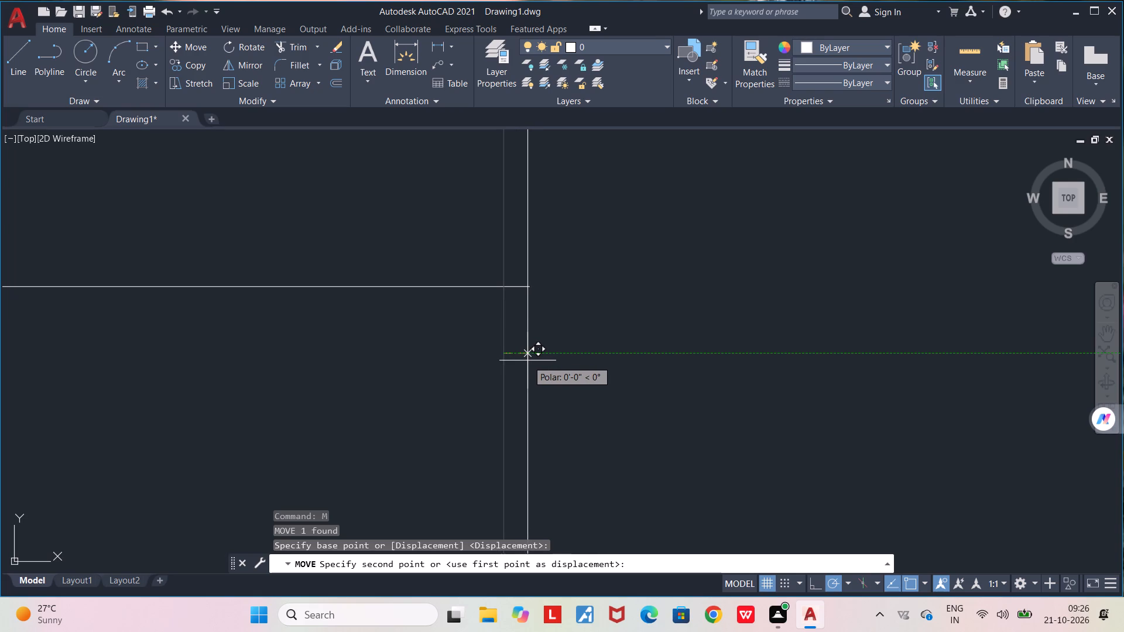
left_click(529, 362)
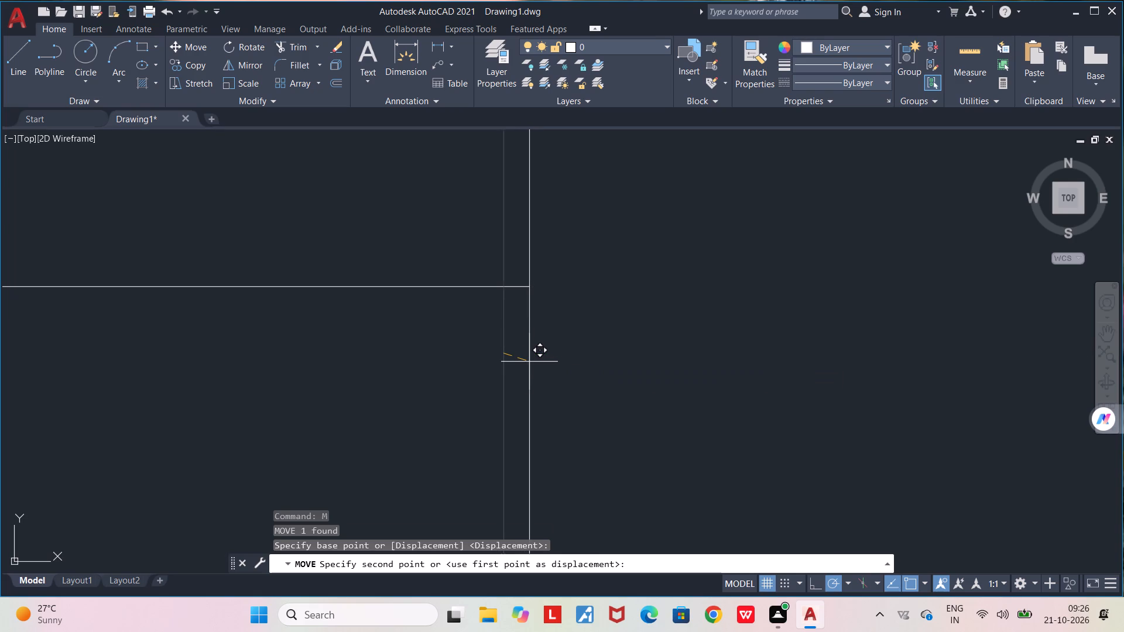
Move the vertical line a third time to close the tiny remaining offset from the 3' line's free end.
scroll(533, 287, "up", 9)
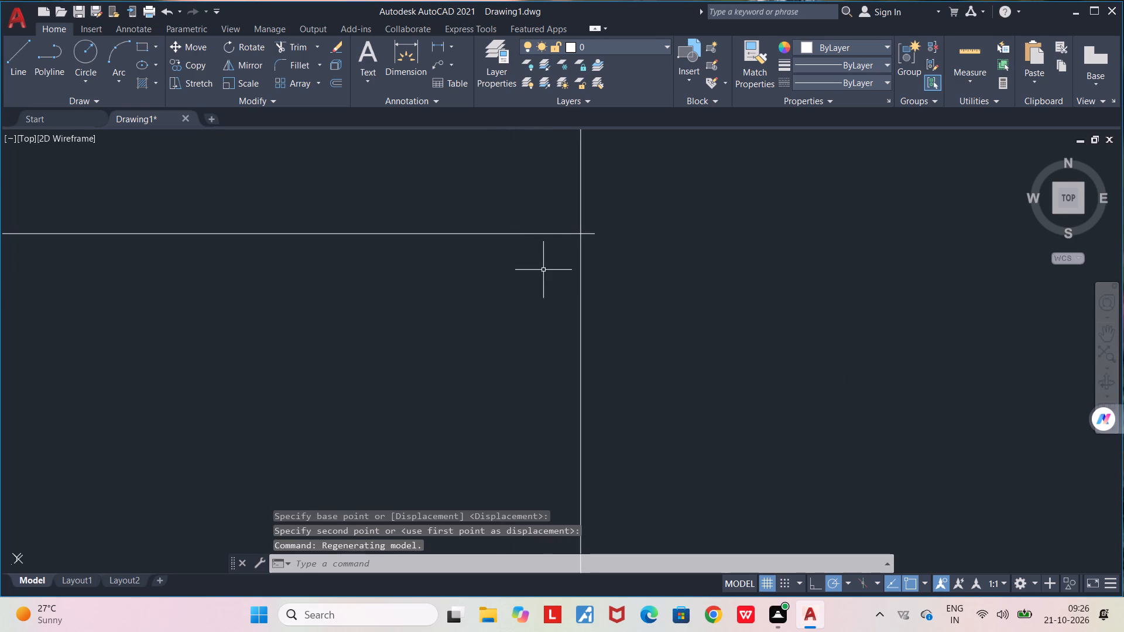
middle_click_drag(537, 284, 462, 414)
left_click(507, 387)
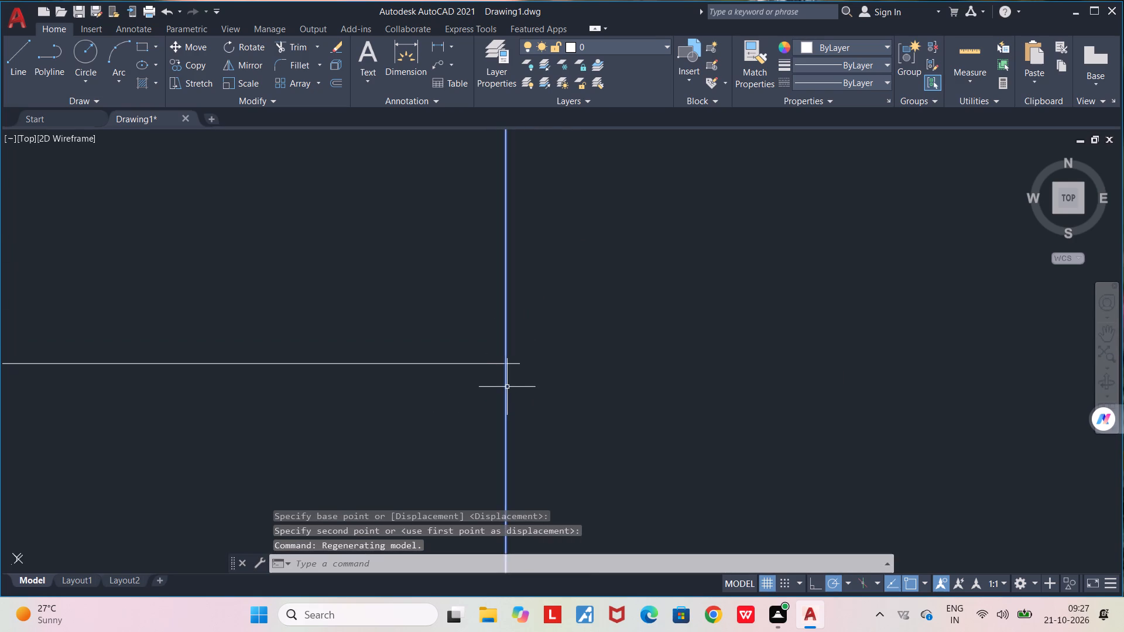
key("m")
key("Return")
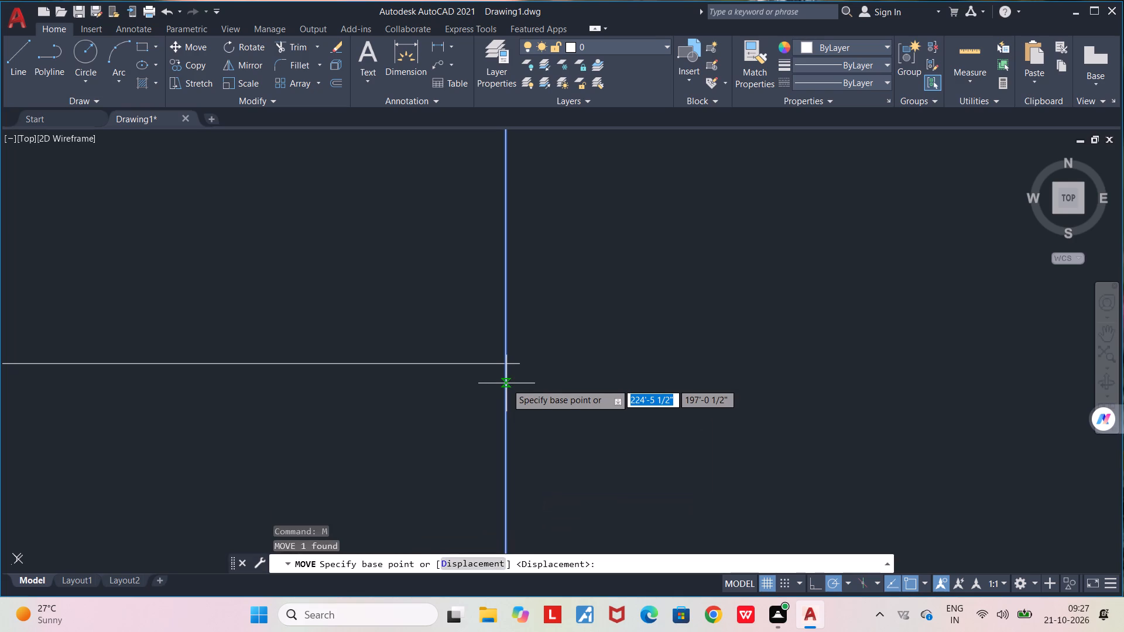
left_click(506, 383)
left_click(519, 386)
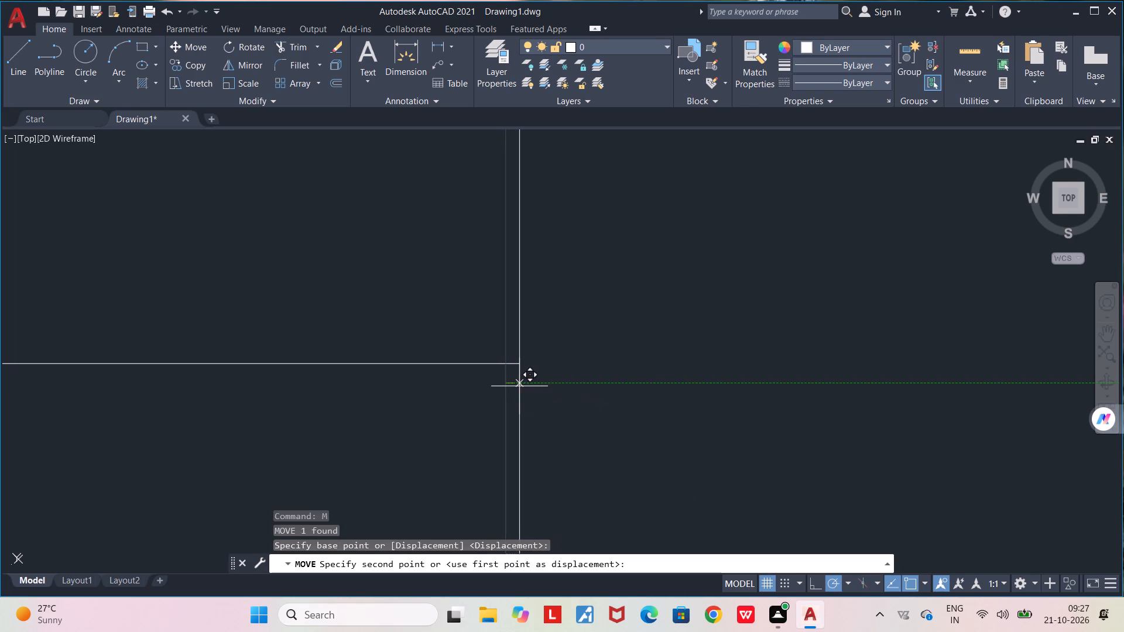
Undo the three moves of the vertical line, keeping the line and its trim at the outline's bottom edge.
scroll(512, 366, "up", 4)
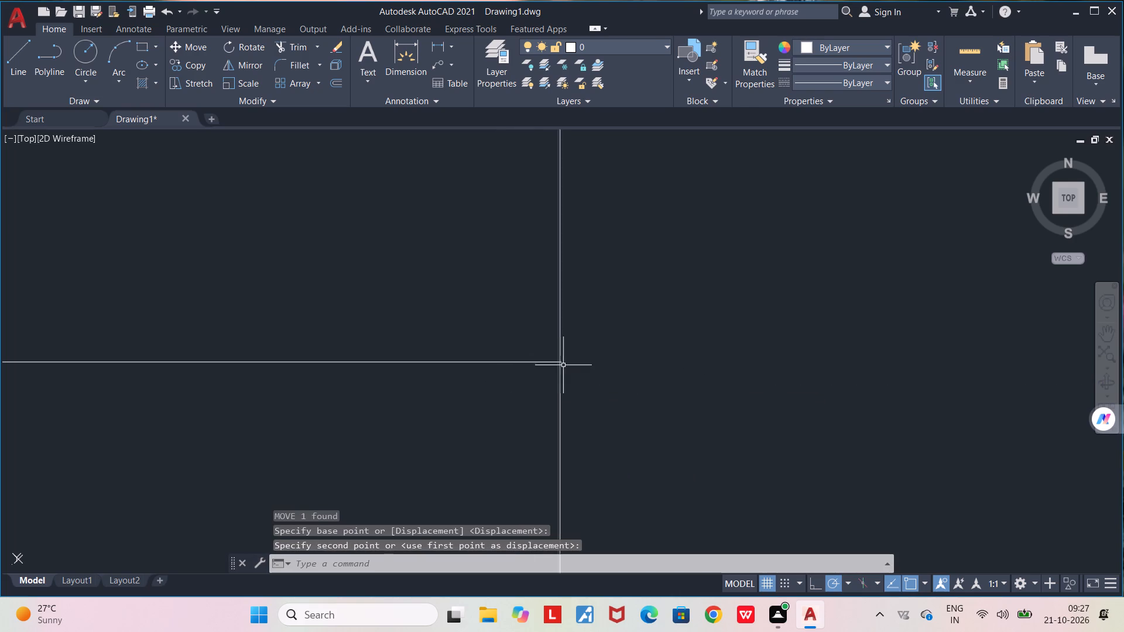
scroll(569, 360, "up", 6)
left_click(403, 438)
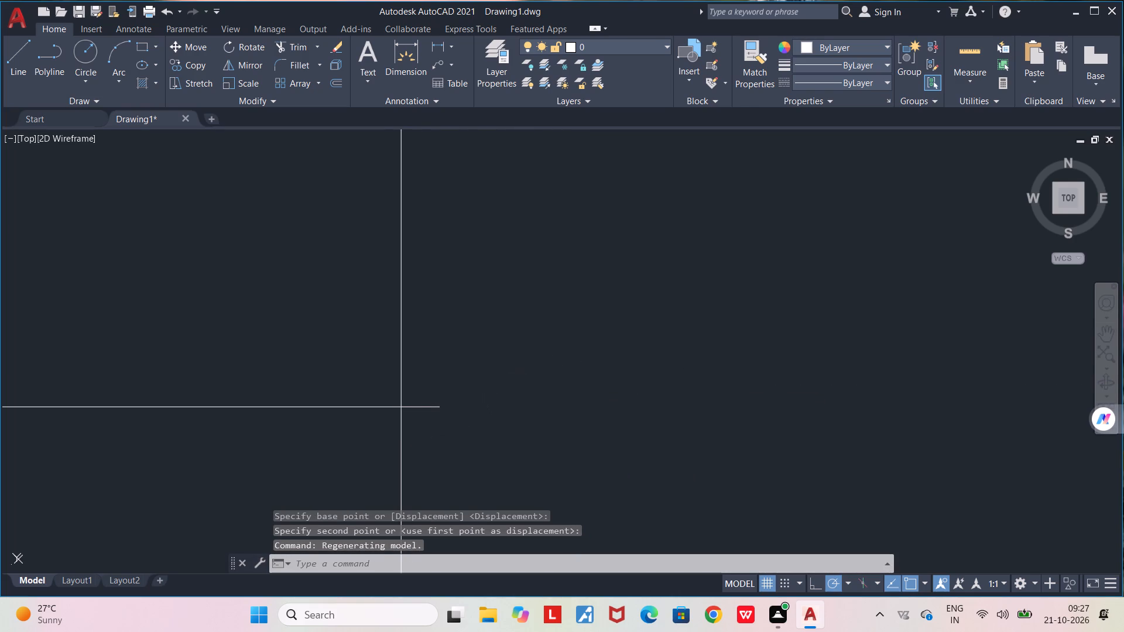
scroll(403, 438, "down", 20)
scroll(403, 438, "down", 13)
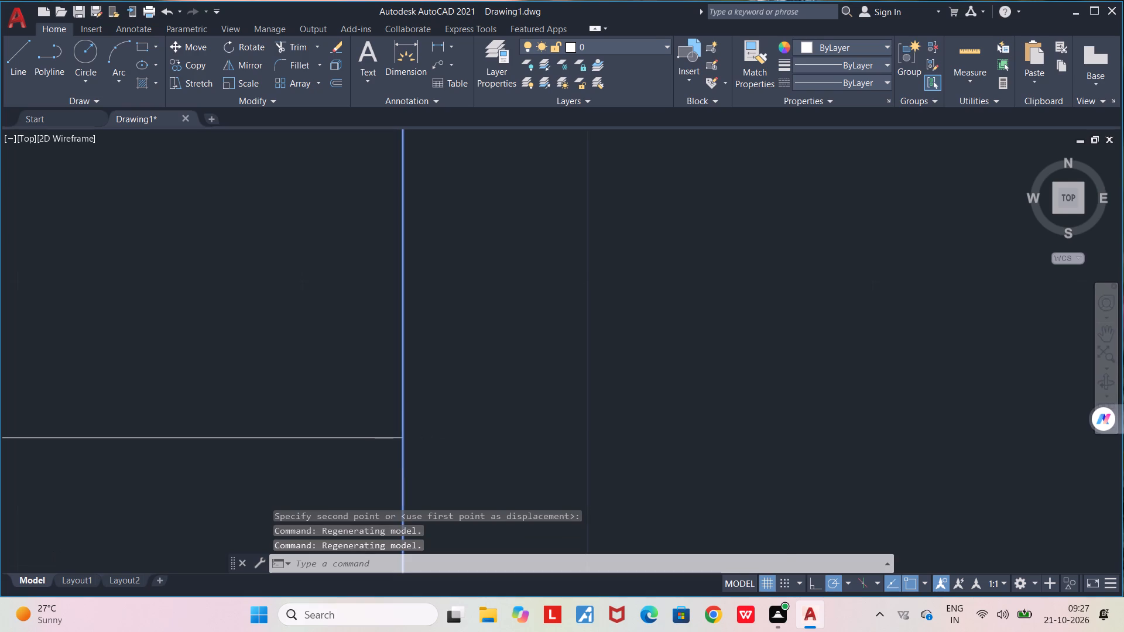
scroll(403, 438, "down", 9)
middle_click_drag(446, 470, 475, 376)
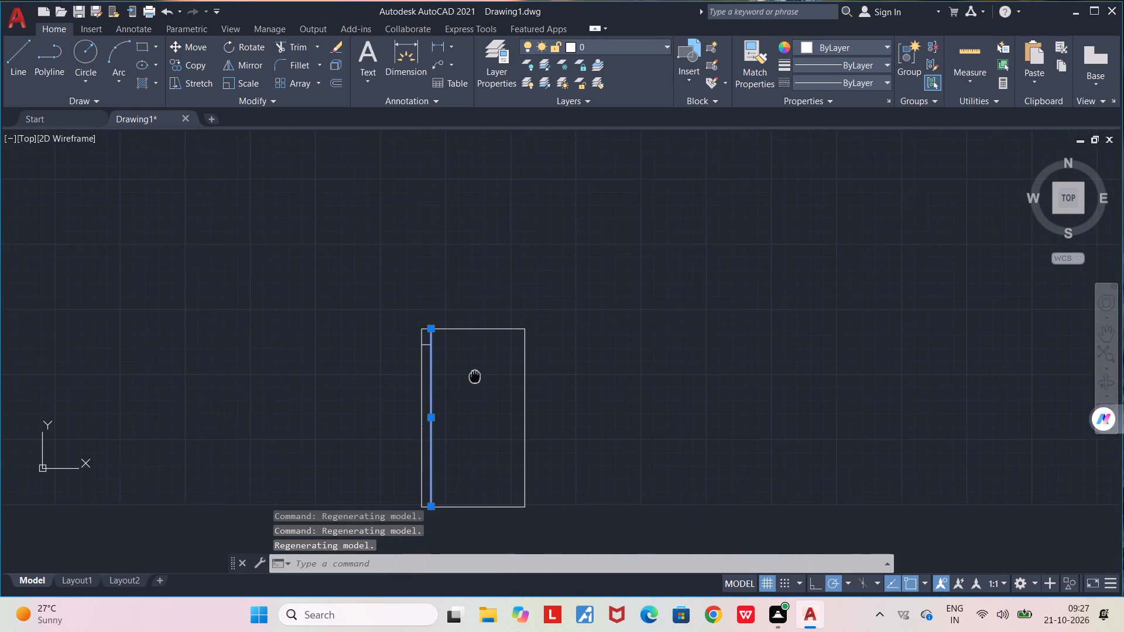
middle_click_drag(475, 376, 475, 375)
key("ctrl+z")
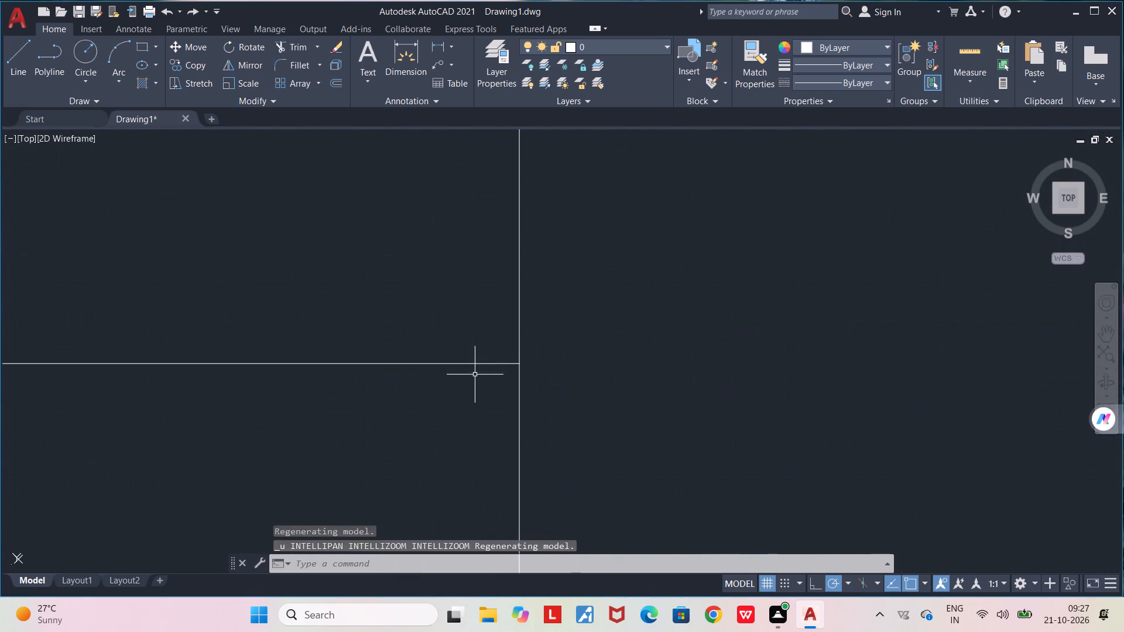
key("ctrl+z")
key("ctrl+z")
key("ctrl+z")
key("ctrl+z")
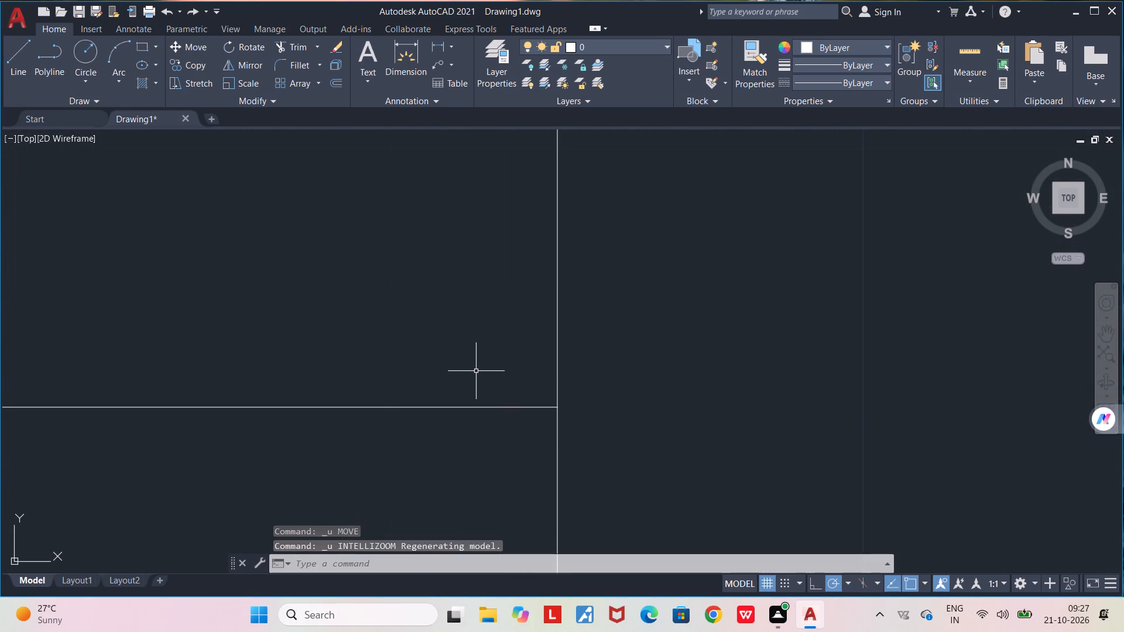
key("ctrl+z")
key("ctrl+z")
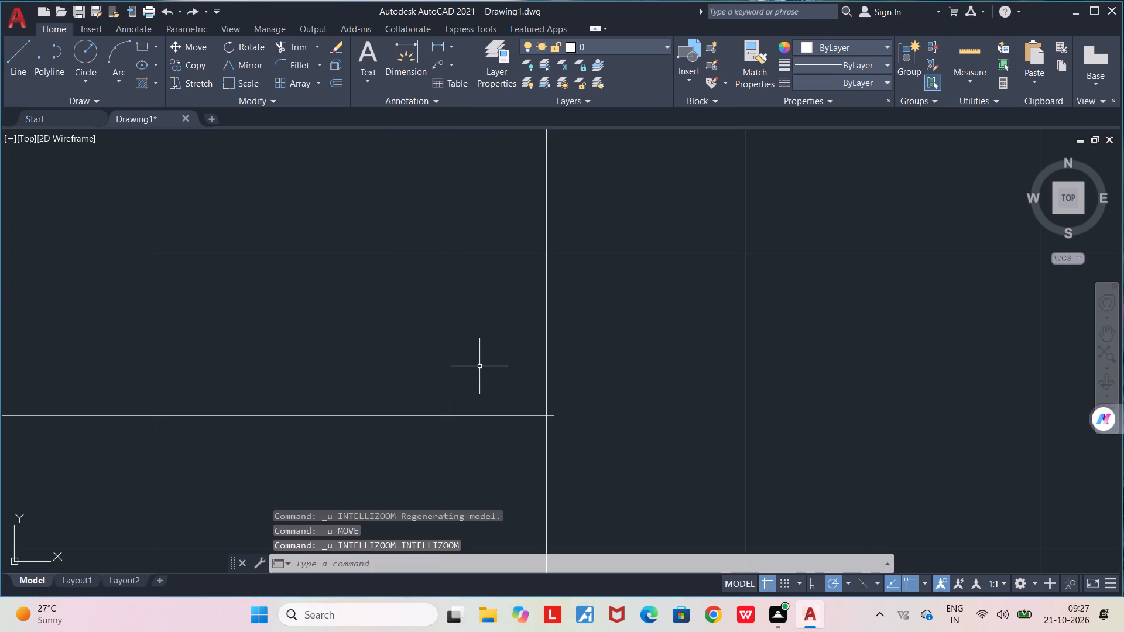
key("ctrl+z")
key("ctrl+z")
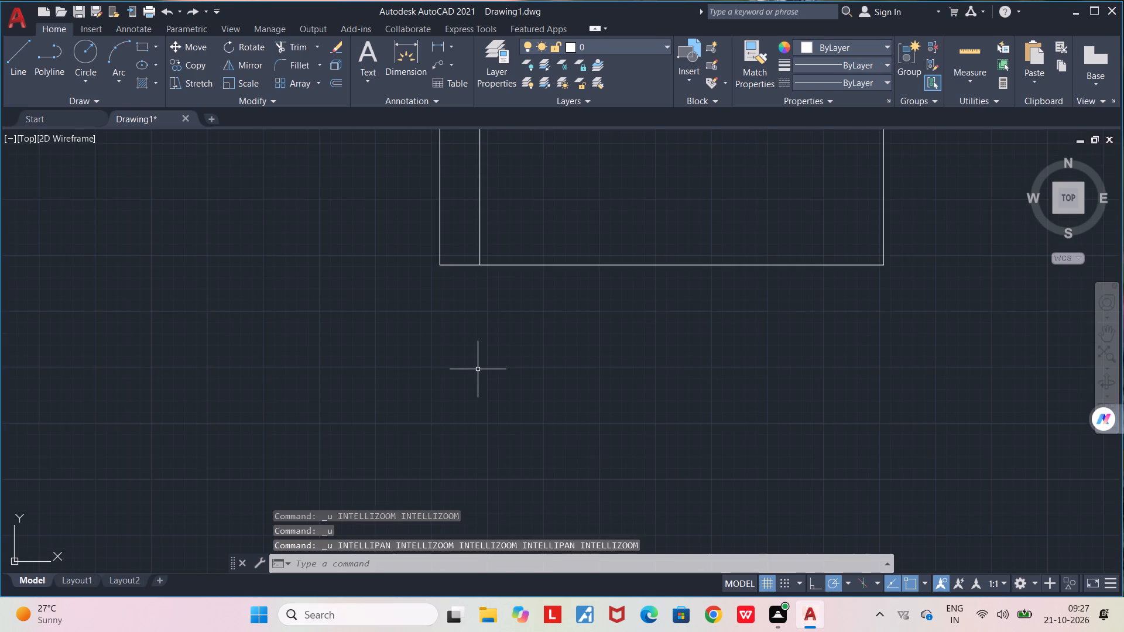
Undo the trim and the drawing of the long vertical line, keeping the outline and the short 3' line.
key("ctrl+z")
key("ctrl+z")
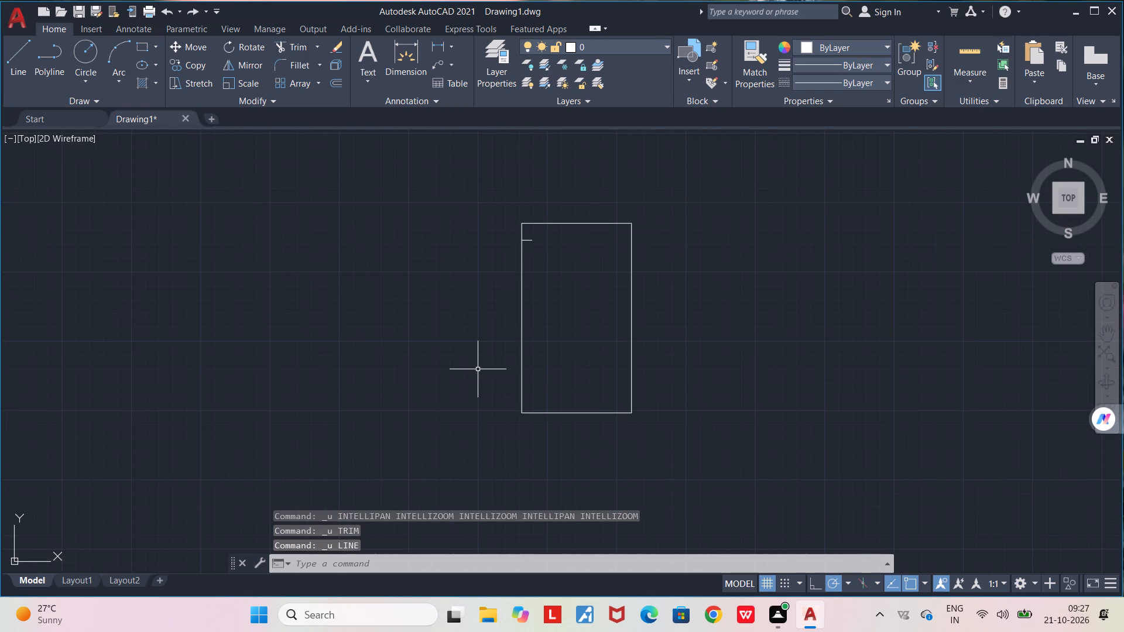
Draw a vertical line about 14'-2" long upward from the 3' line's free end, past the outline's top edge.
scroll(524, 256, "up", 3)
middle_click_drag(551, 214, 544, 349)
scroll(544, 349, "up", 3)
key("l")
key("Return")
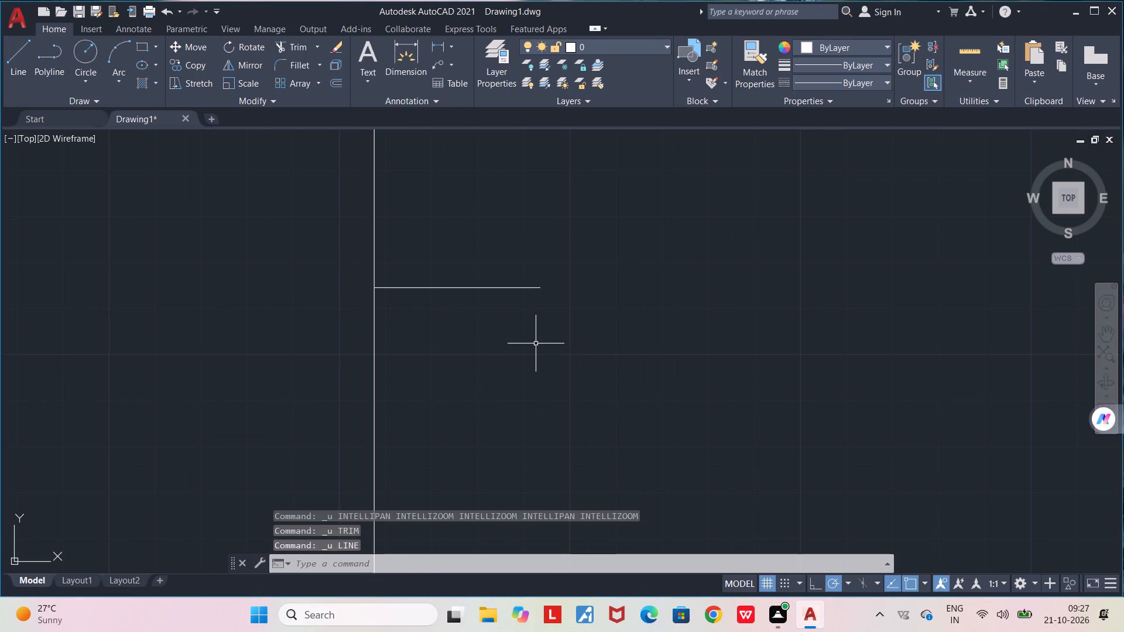
left_click(543, 287)
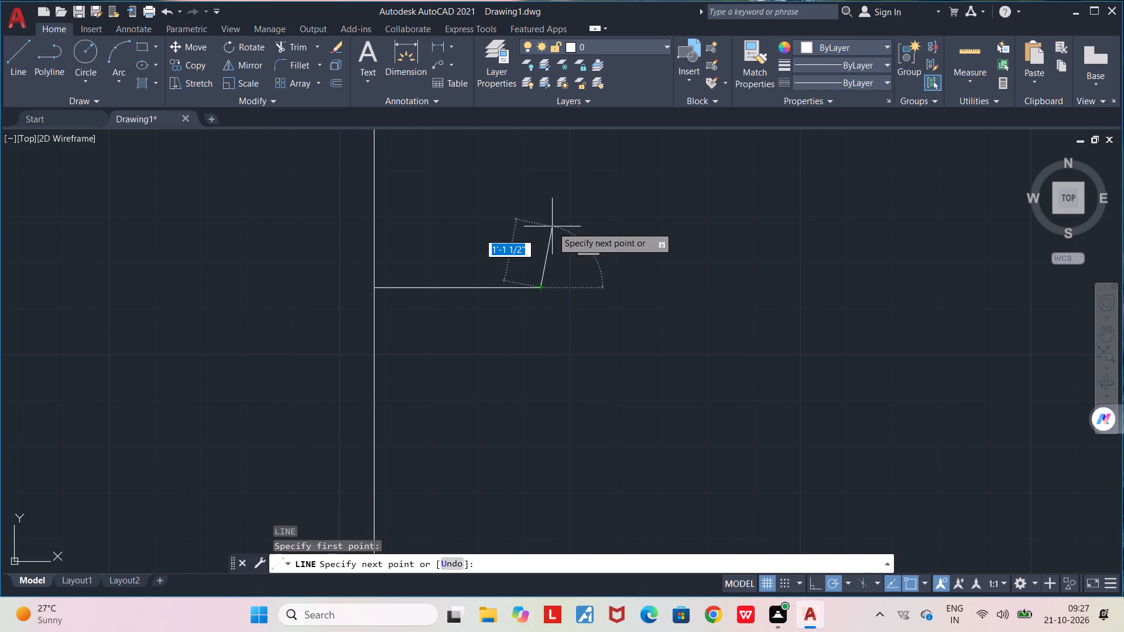
middle_click_drag(553, 229, 550, 370)
scroll(550, 370, "down", 4)
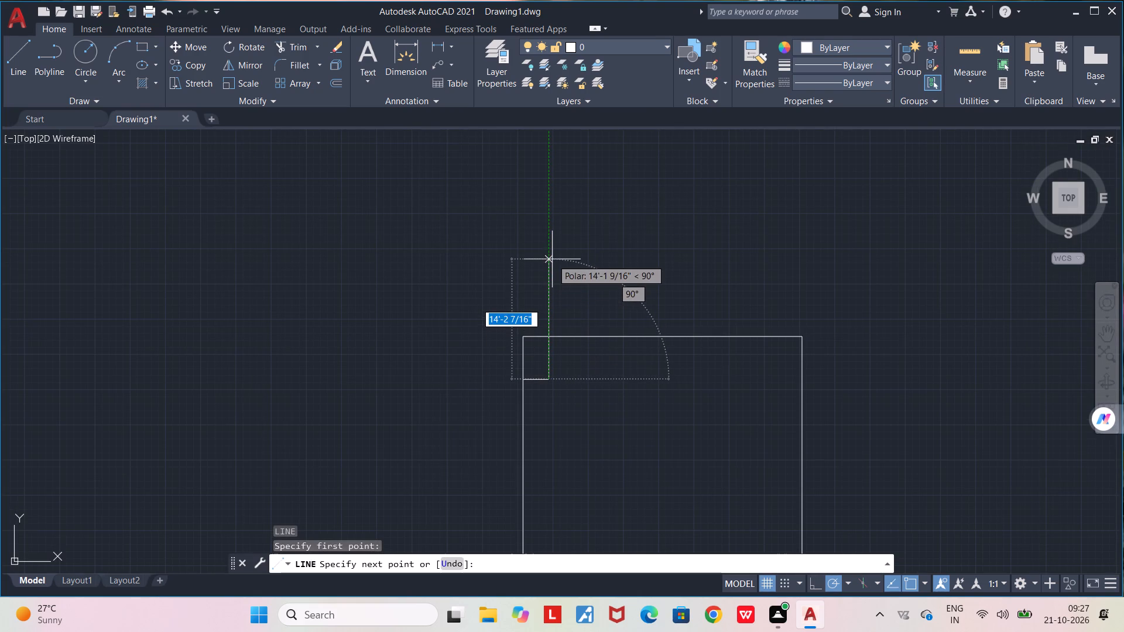
left_click(552, 259)
key("space")
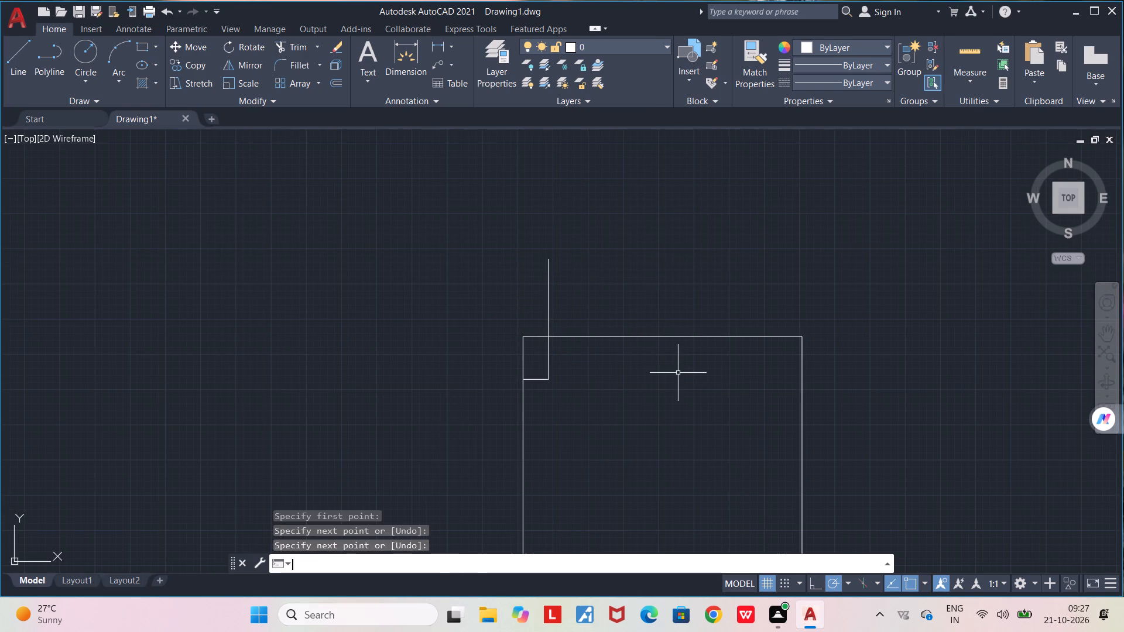
key("Escape")
Delete the short 3' horizontal line between the outline's left edge and the vertical line.
scroll(557, 383, "up", 4)
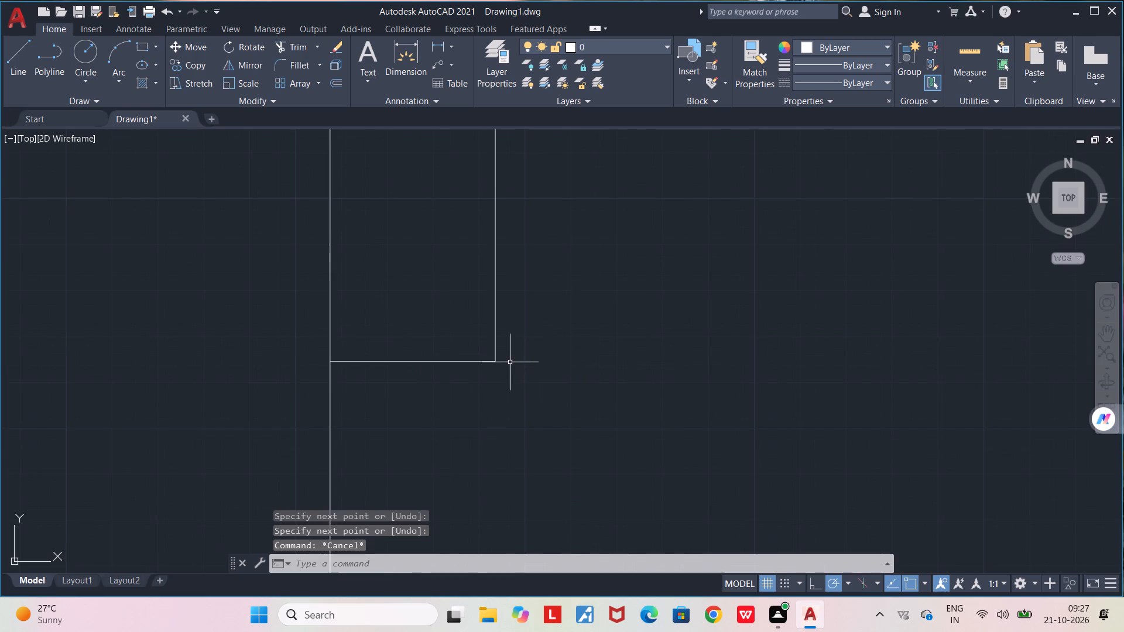
scroll(510, 362, "up", 5)
scroll(340, 375, "up", 5)
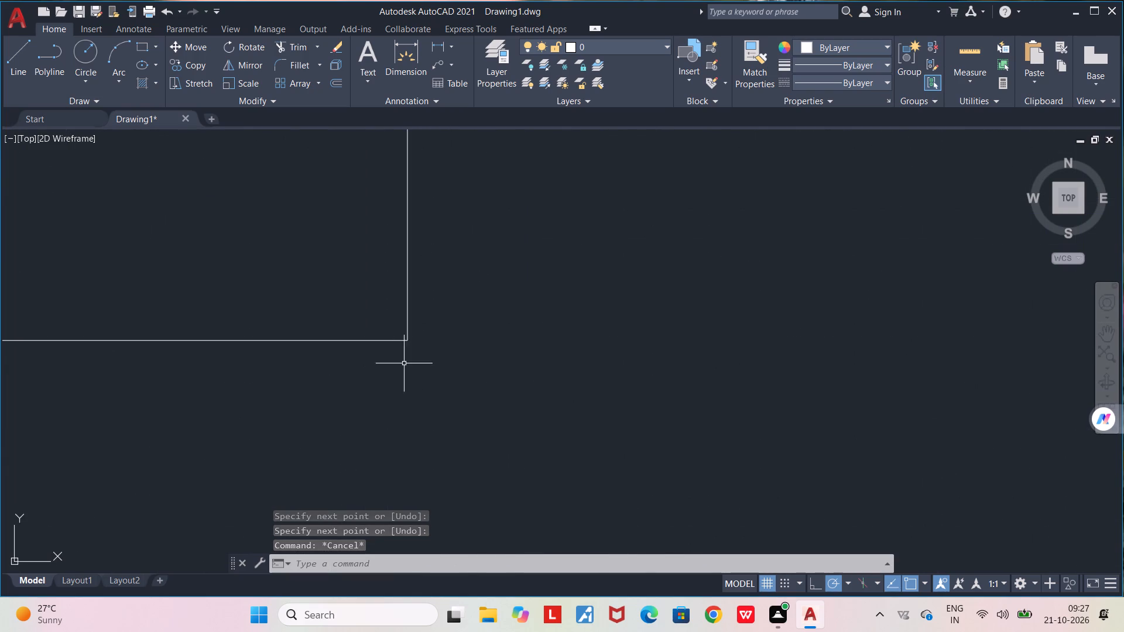
scroll(404, 337, "up", 6)
scroll(406, 332, "down", 12)
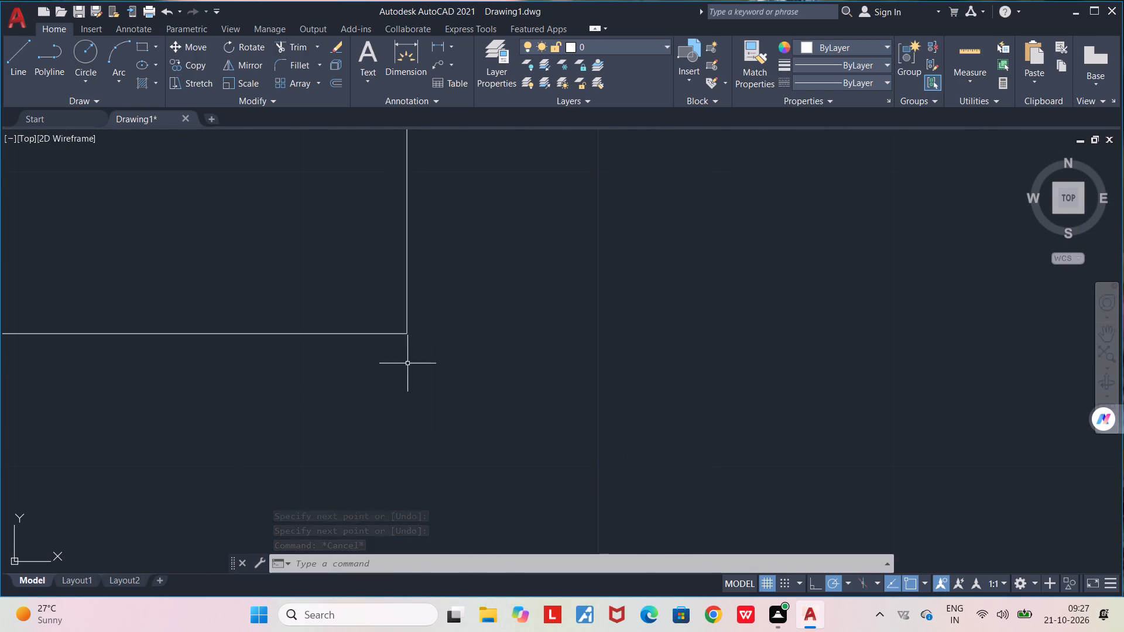
middle_click_drag(414, 392, 505, 421)
scroll(505, 421, "down", 3)
left_click(444, 406)
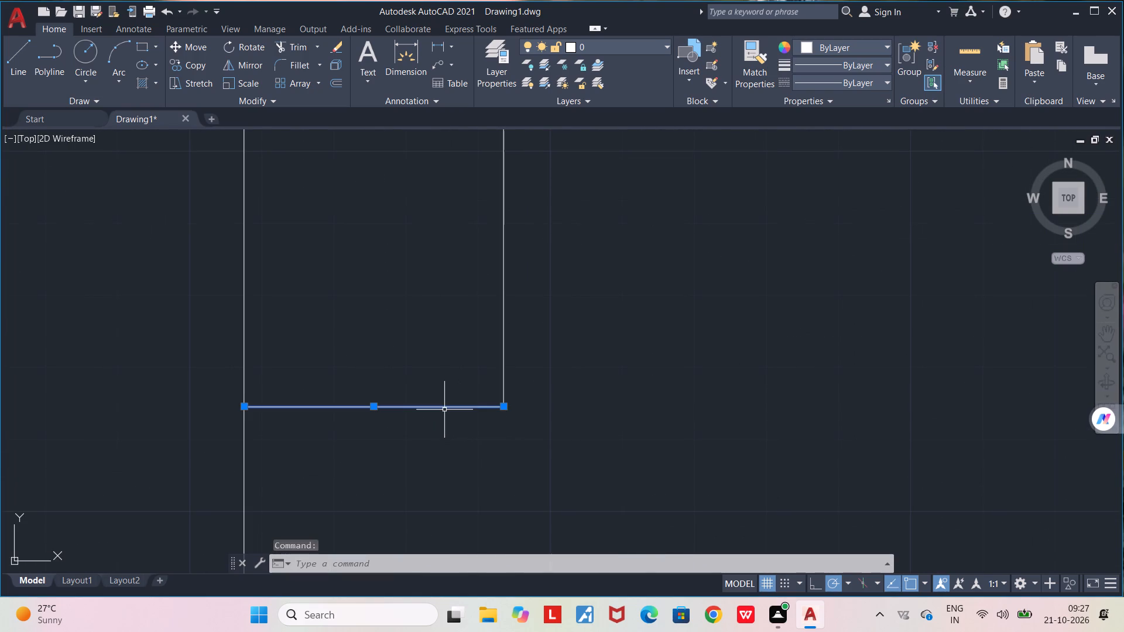
key("Delete")
Trim off the part of the vertical line inside the outline, below the top edge.
type("TR")
key("Return")
middle_click_drag(468, 387, 491, 459)
scroll(491, 459, "down", 3)
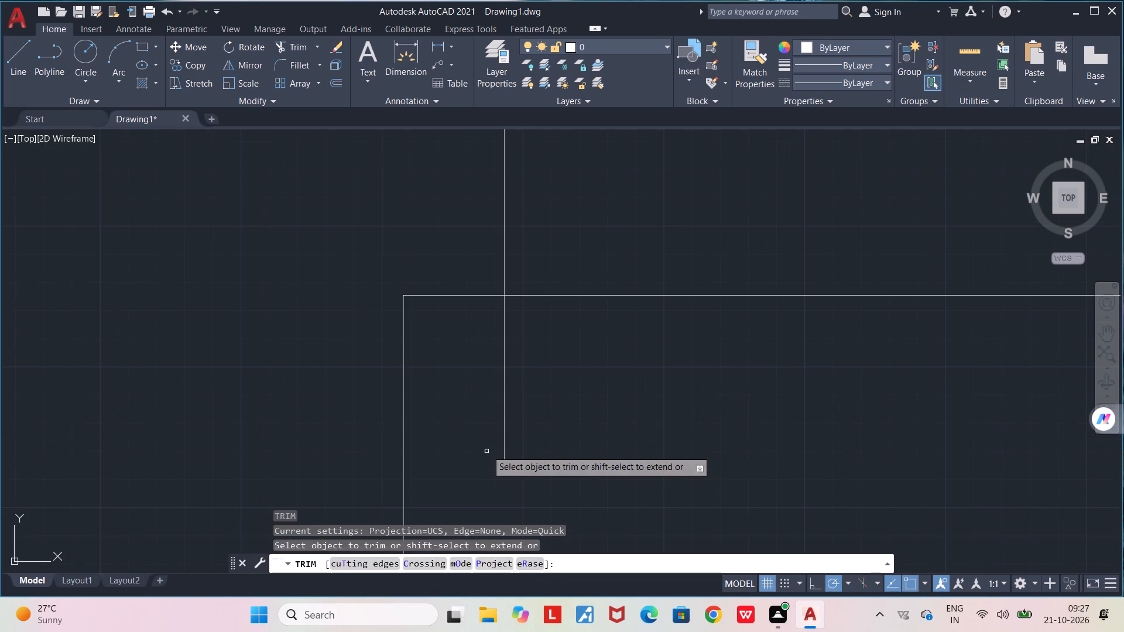
left_click(505, 386)
middle_click_drag(608, 432, 616, 386)
scroll(616, 386, "down", 3)
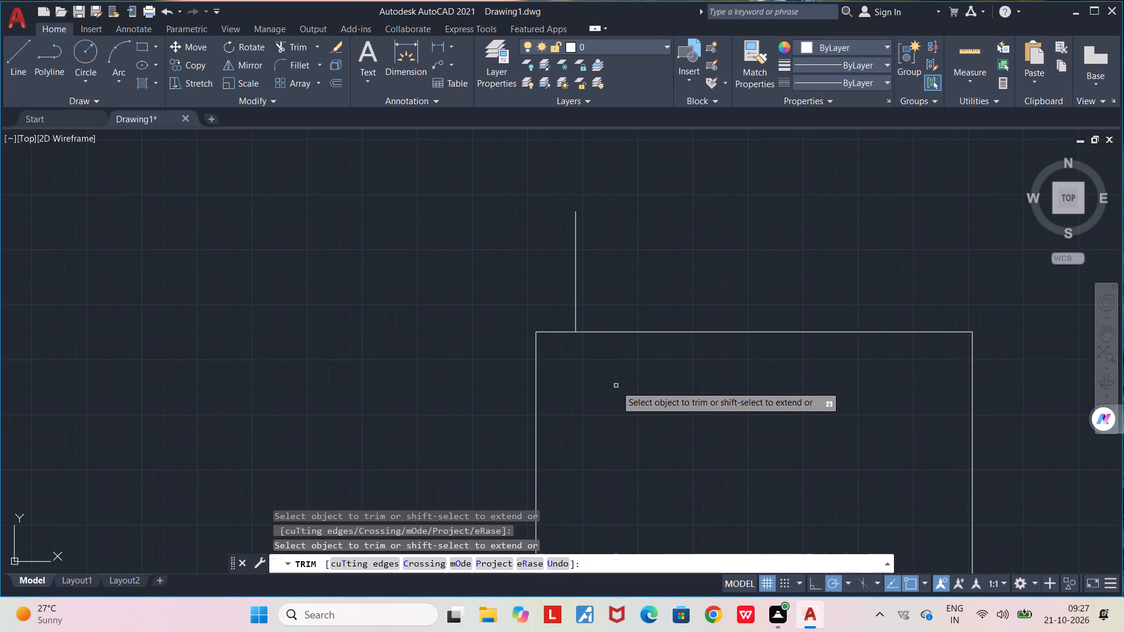
key("space")
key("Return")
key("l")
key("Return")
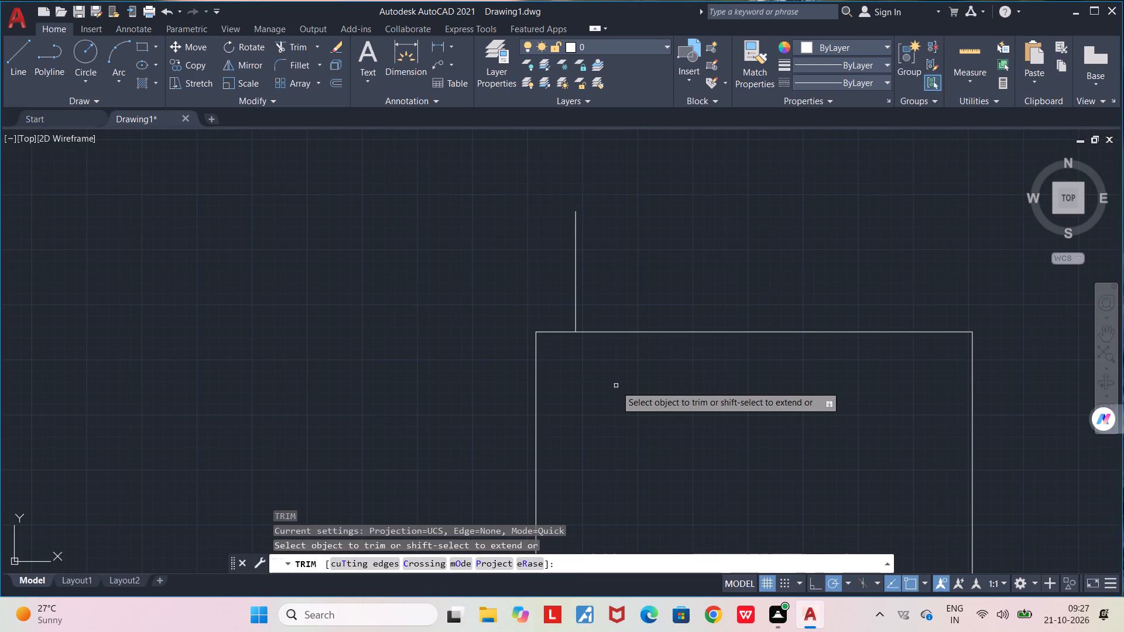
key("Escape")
Draw a vertical line about 66'-8" long downward from the point where the vertical line meets the top edge, past the bottom edge.
key("l")
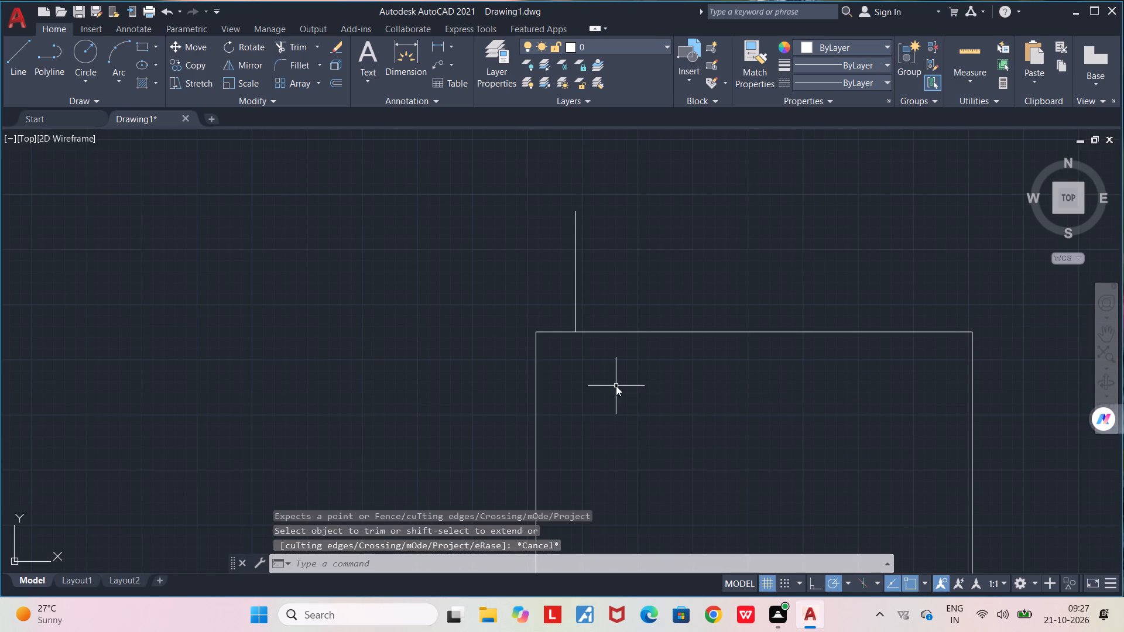
key("Return")
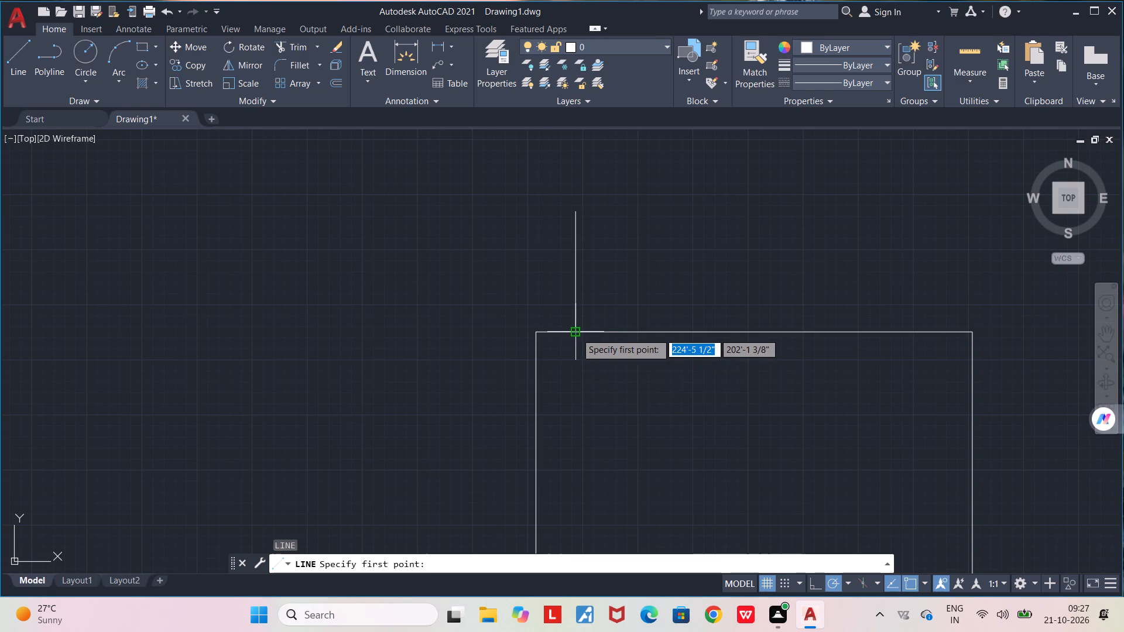
left_click(576, 333)
middle_click_drag(592, 459, 567, 307)
scroll(567, 307, "down", 5)
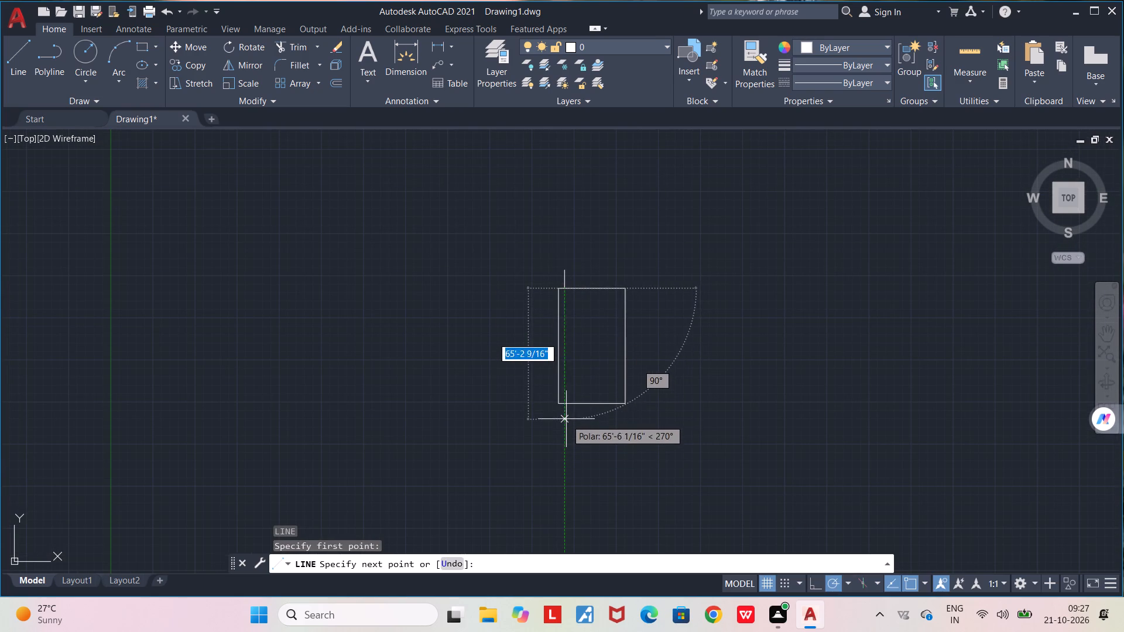
left_click(567, 408)
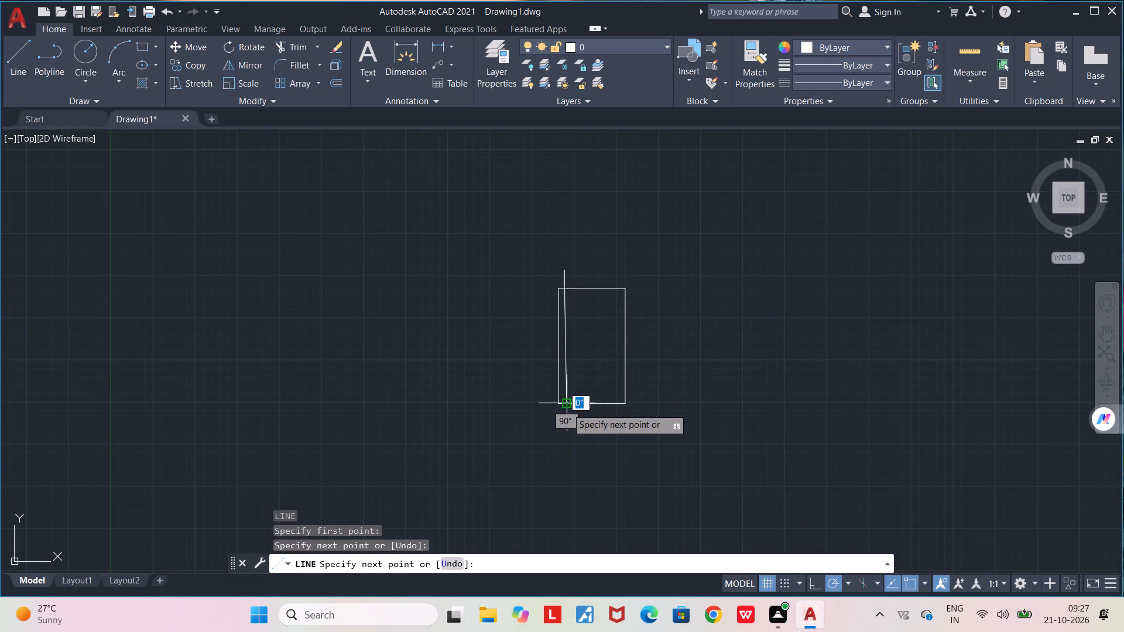
key("ctrl+z")
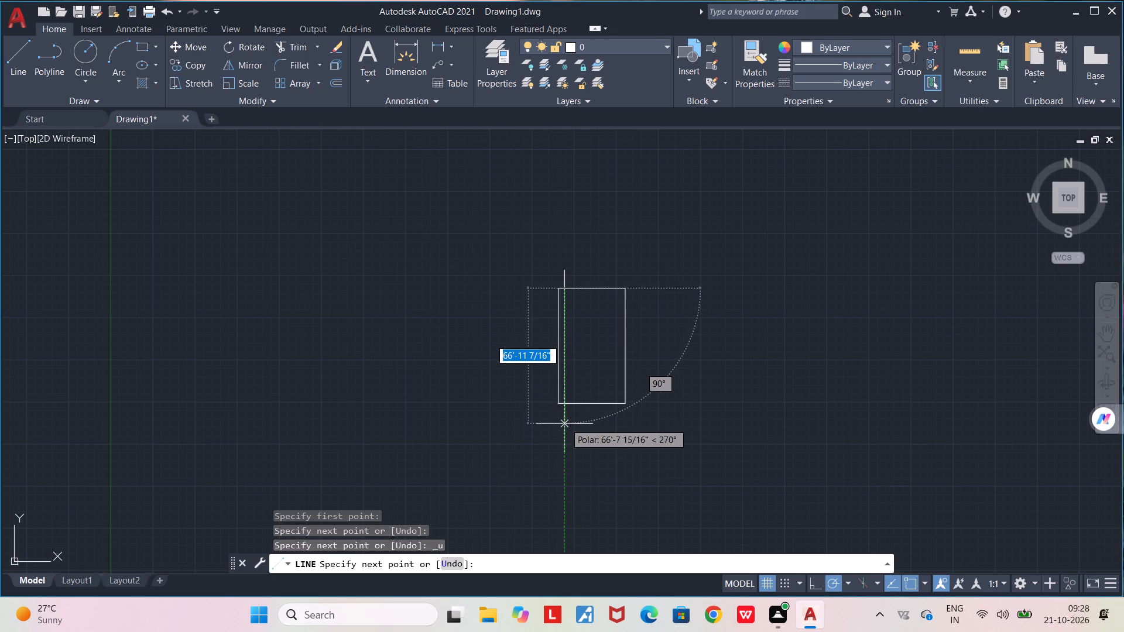
left_click(564, 424)
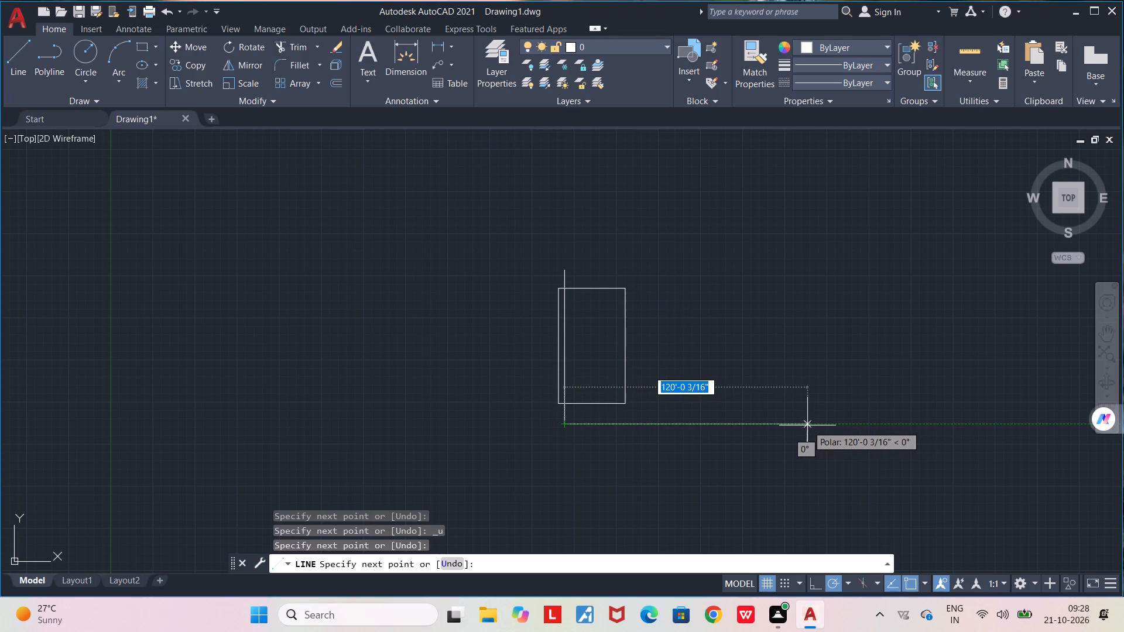
key("Escape")
Trim the vertical line's overhangs below the outline's bottom edge and above its top edge.
type("TR")
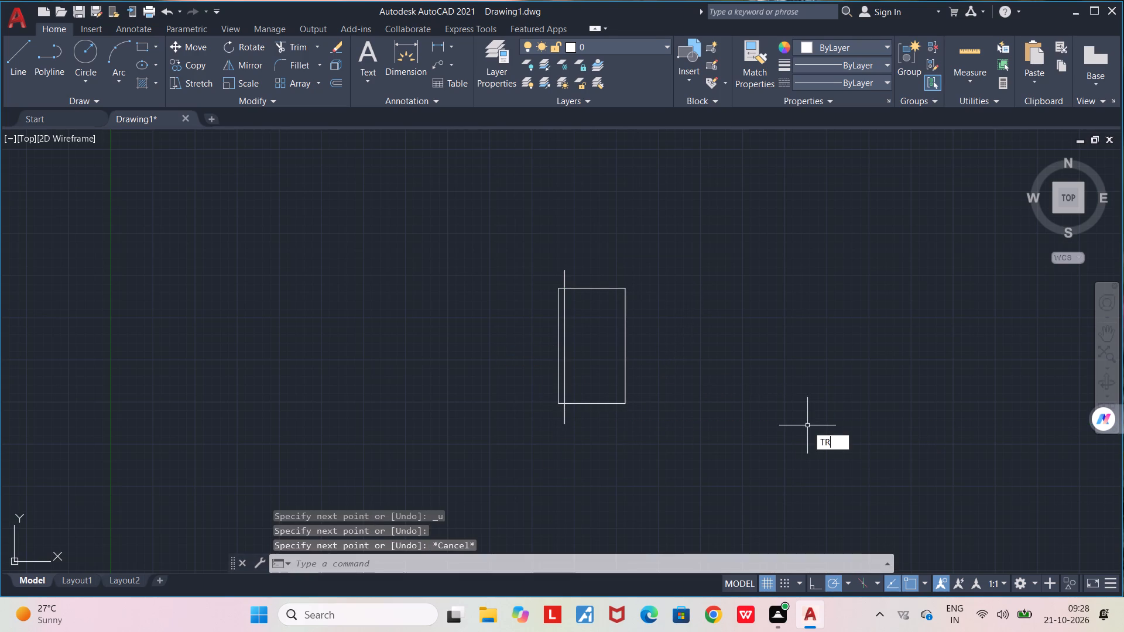
key("Return")
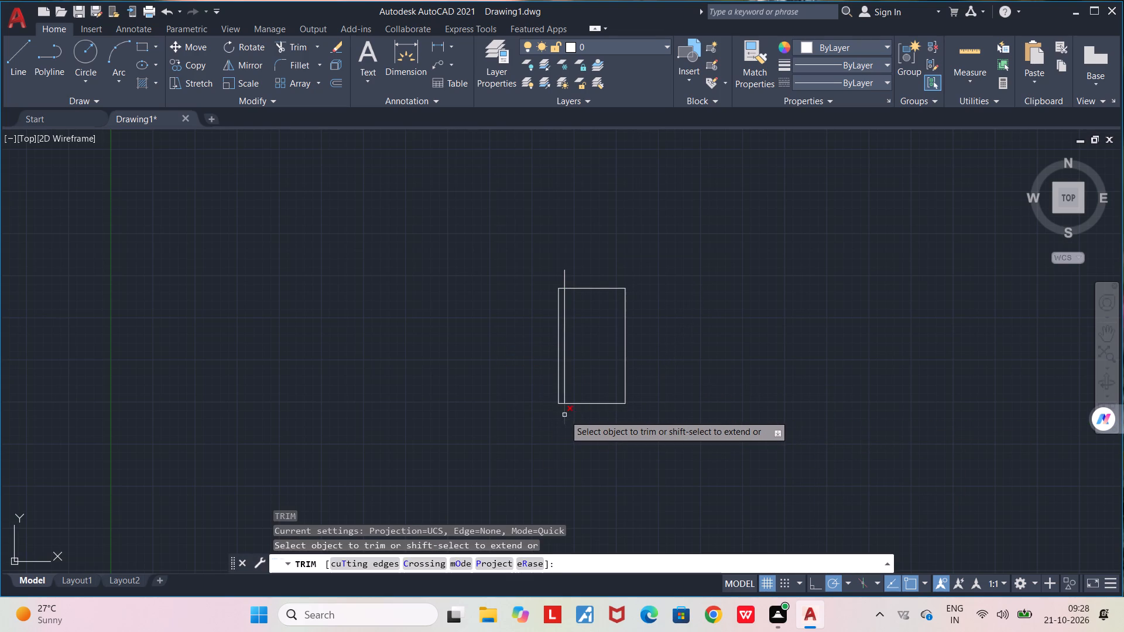
left_click(564, 415)
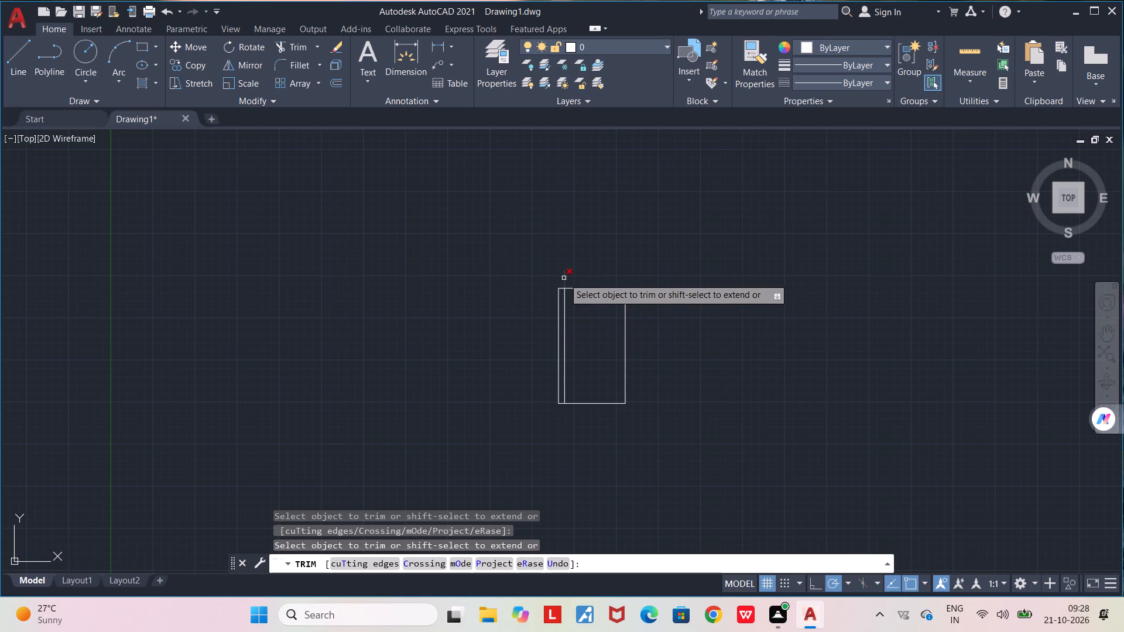
left_click(564, 278)
scroll(563, 279, "up", 2)
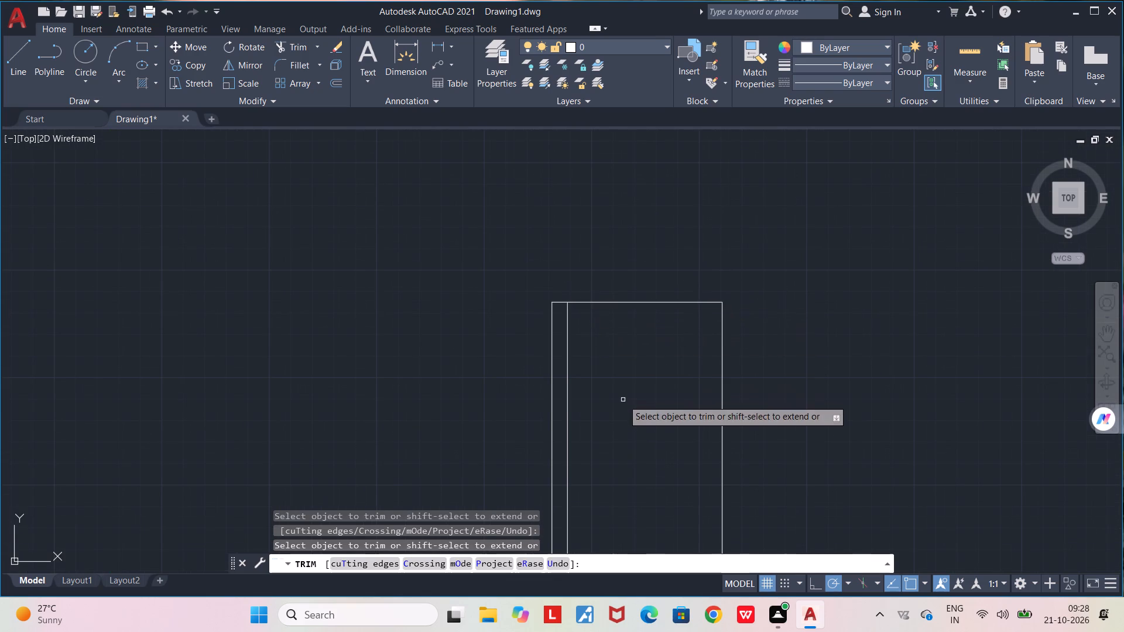
key("space")
Draw a 3' horizontal line inward from the outline's right edge, near the top corner.
middle_click_drag(608, 440, 568, 351)
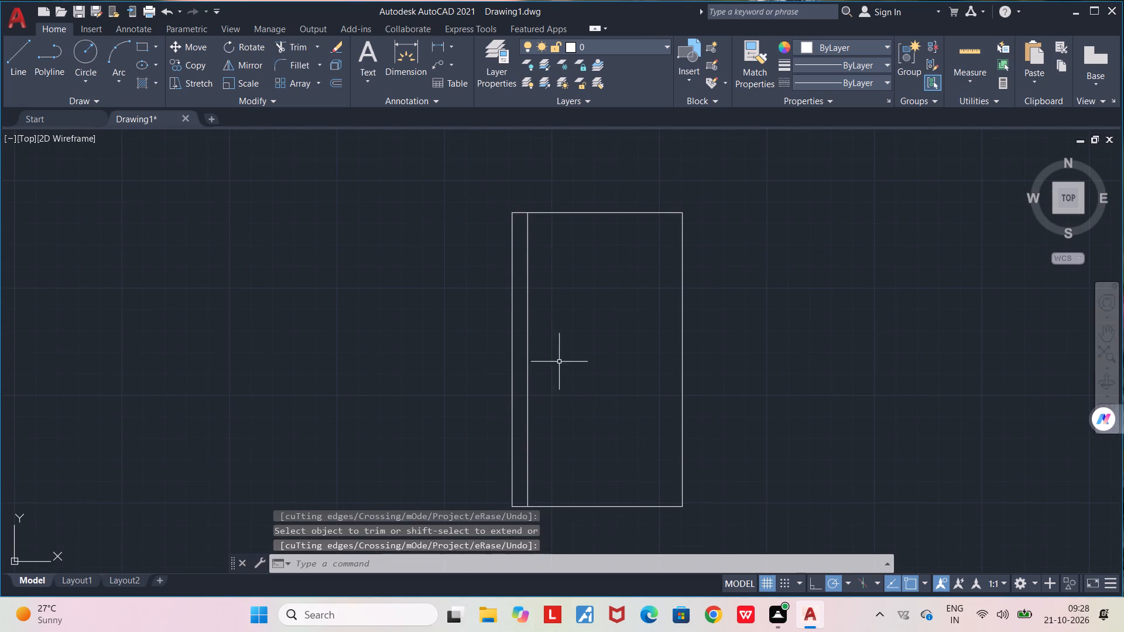
scroll(598, 420, "up", 1)
scroll(598, 427, "down", 2)
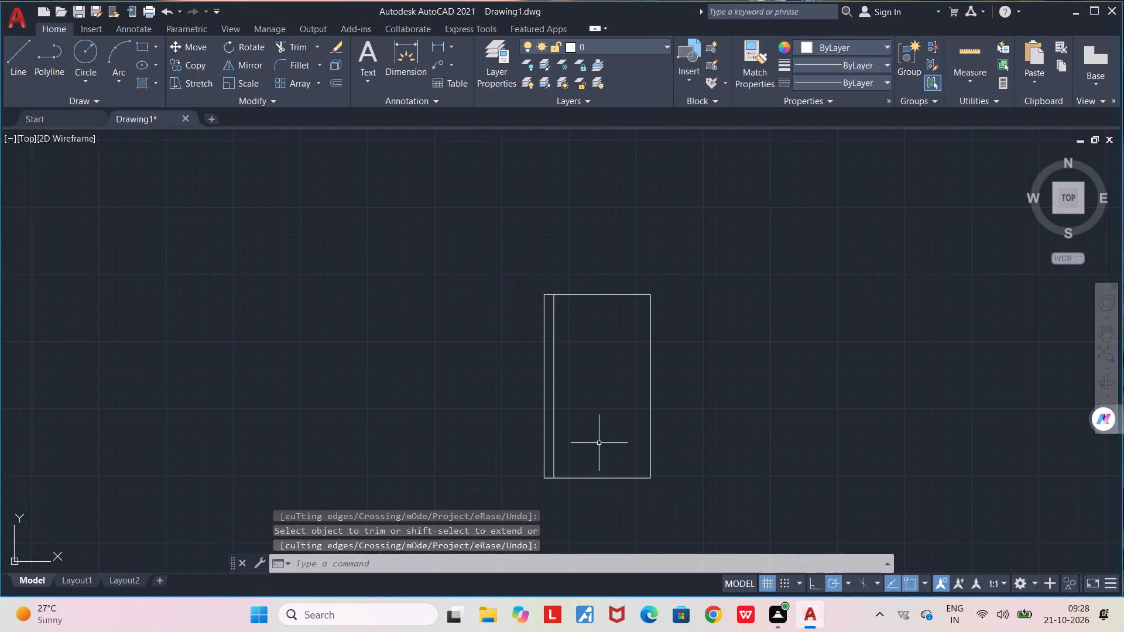
middle_click_drag(594, 441, 559, 419)
scroll(571, 430, "up", 1)
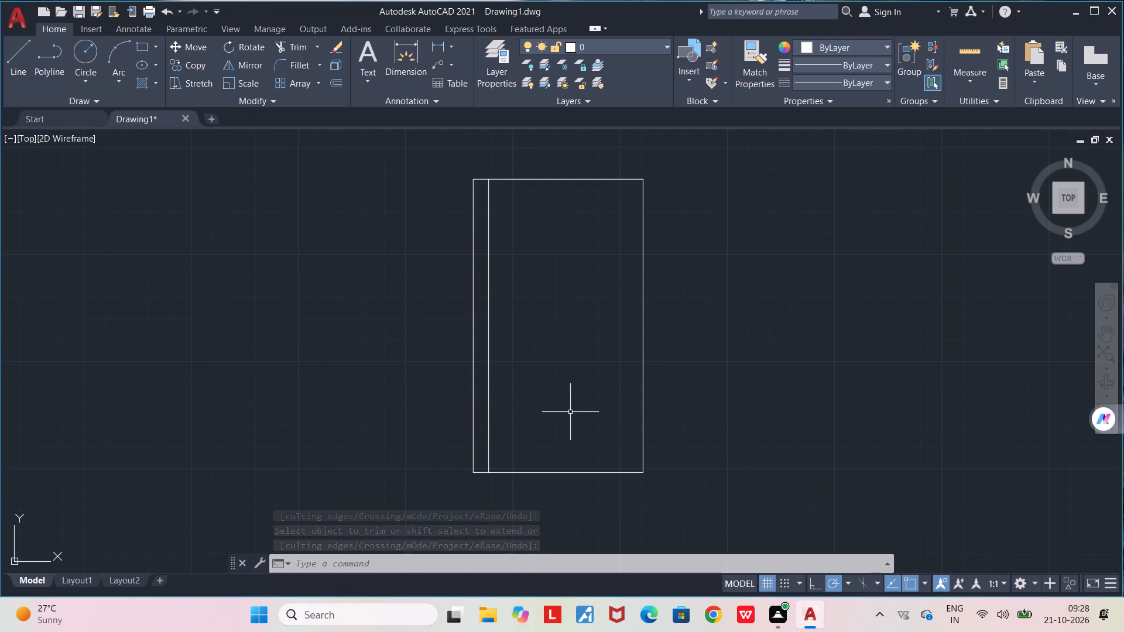
middle_click_drag(571, 435, 568, 452)
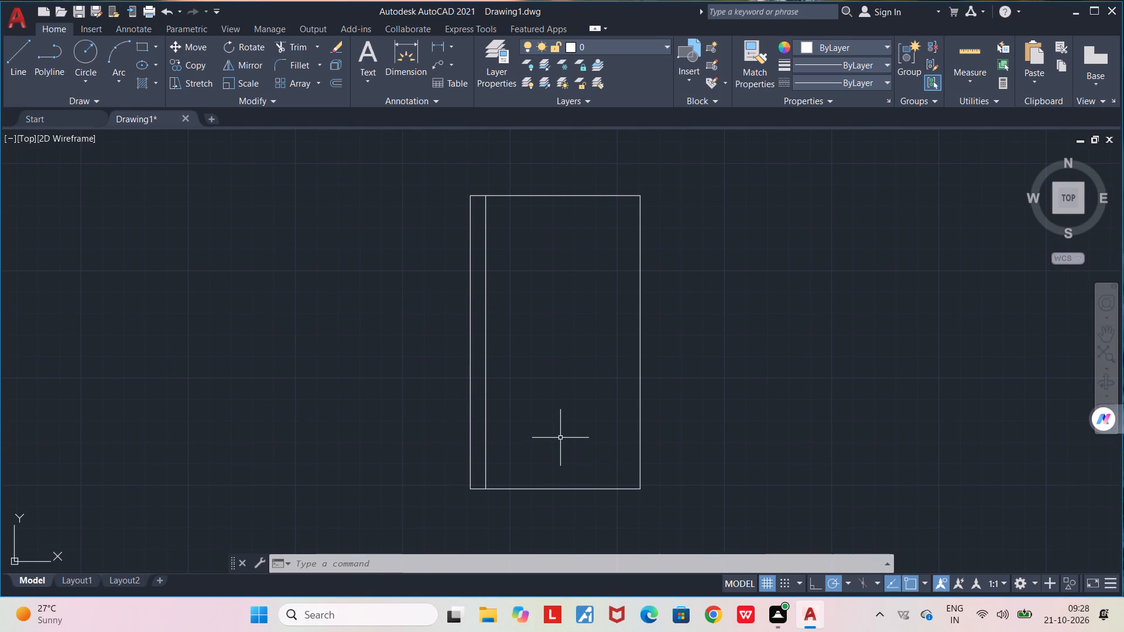
key("l")
key("Return")
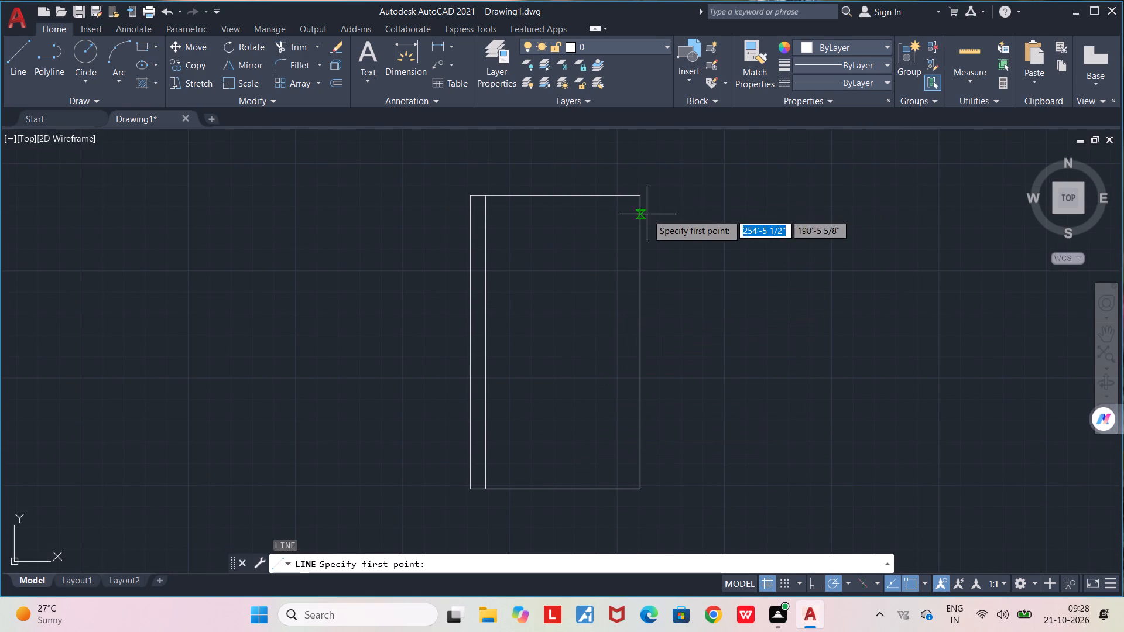
scroll(636, 229, "up", 3)
left_click(652, 243)
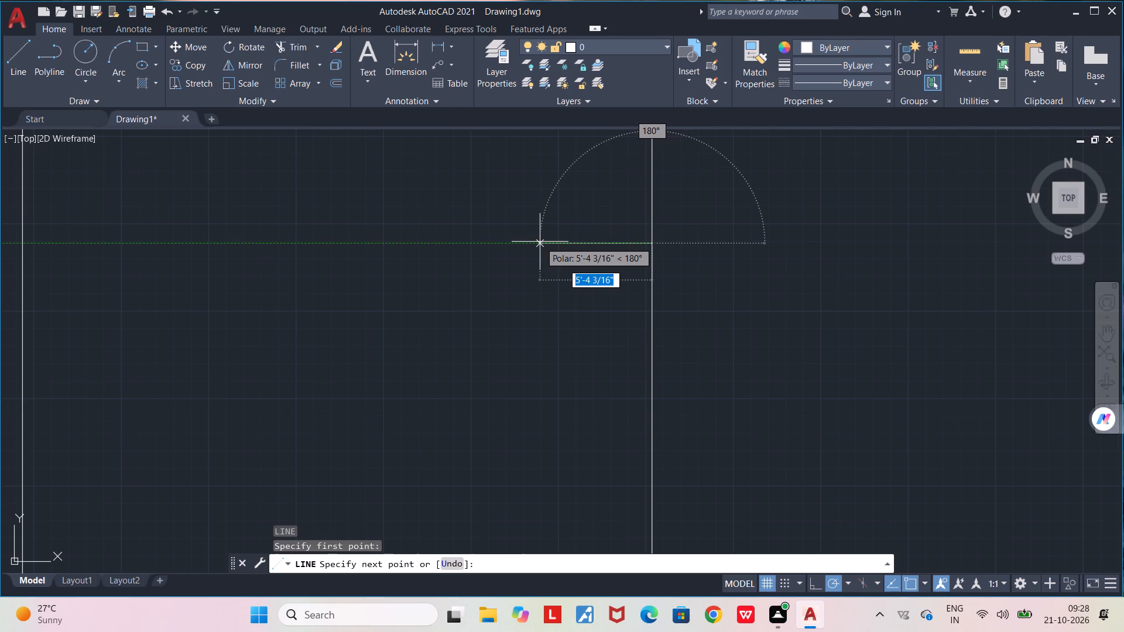
type("3'")
key("Return")
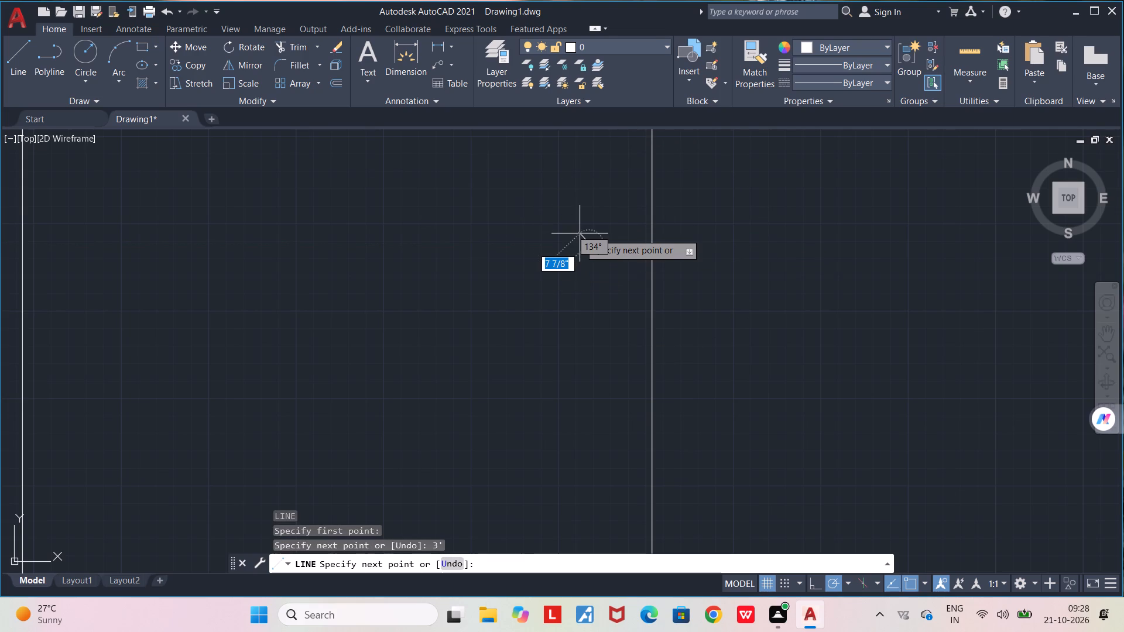
key("space")
Draw a vertical line upward from the new 3' line's free end, past the outline's top edge.
scroll(581, 274, "down", 2)
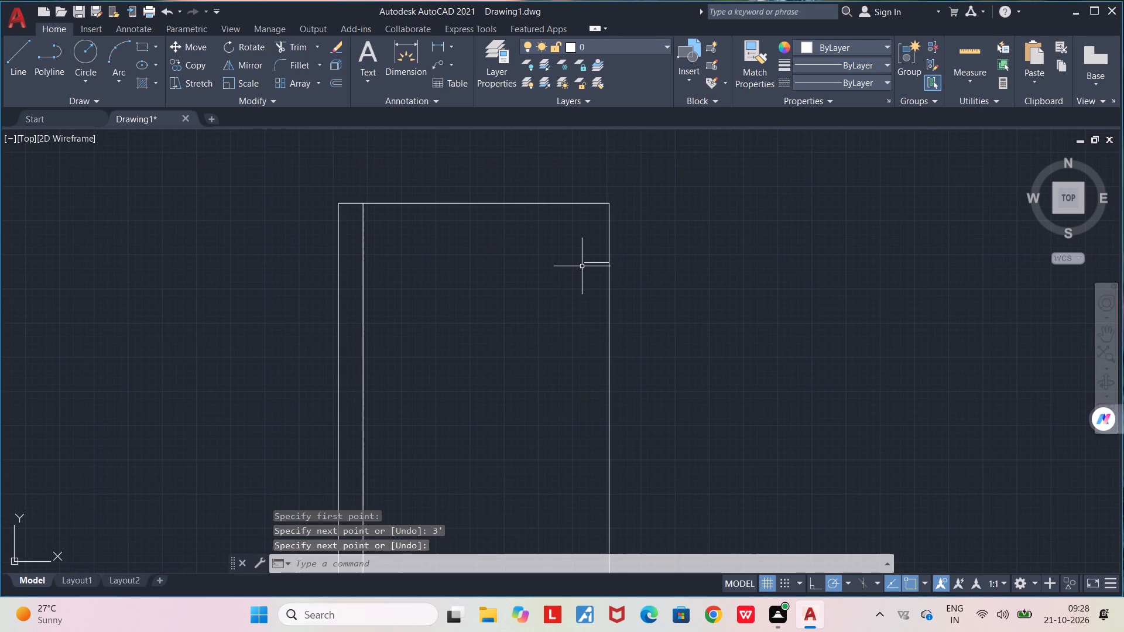
key("l")
key("Return")
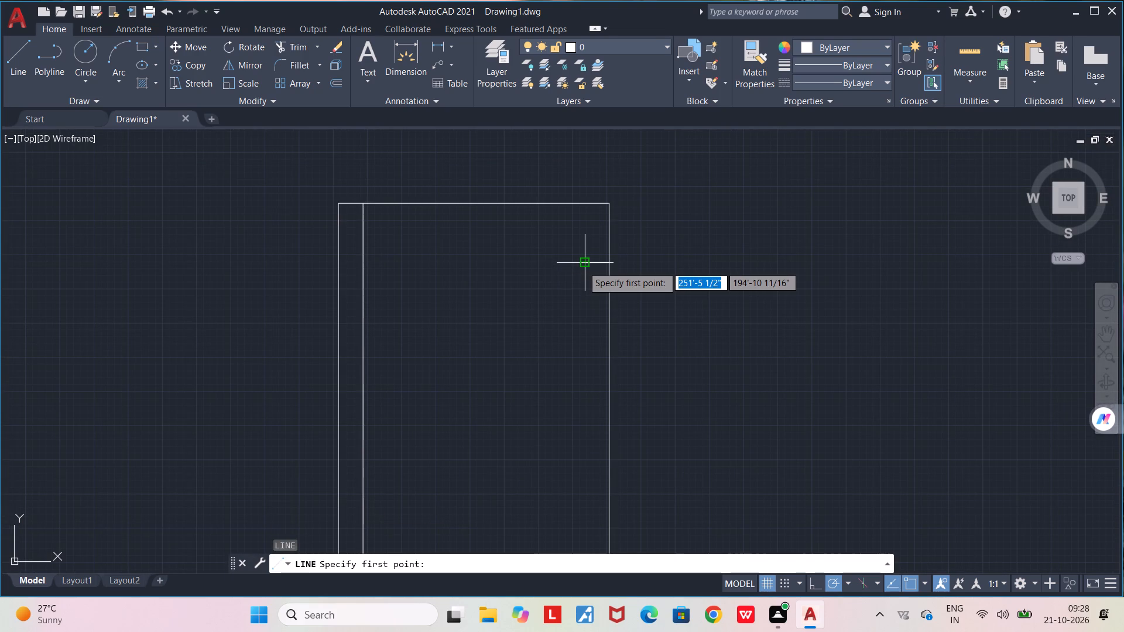
scroll(581, 266, "up", 2)
left_click(592, 257)
middle_click_drag(588, 214, 582, 273)
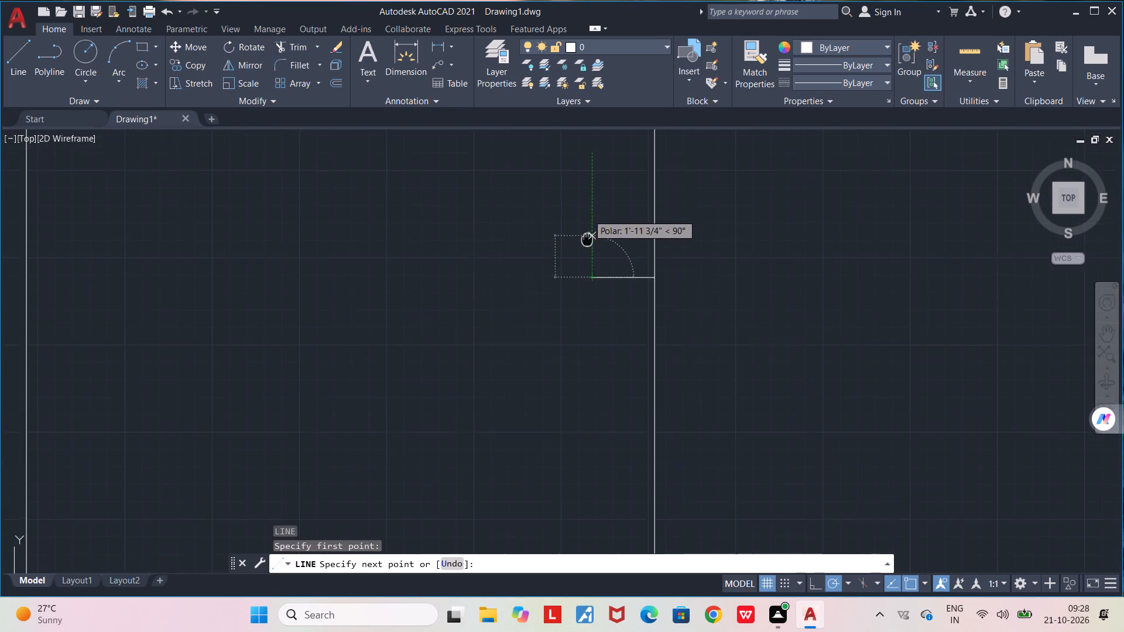
middle_click_drag(582, 273, 570, 349)
scroll(570, 349, "down", 3)
left_click(569, 279)
key("space")
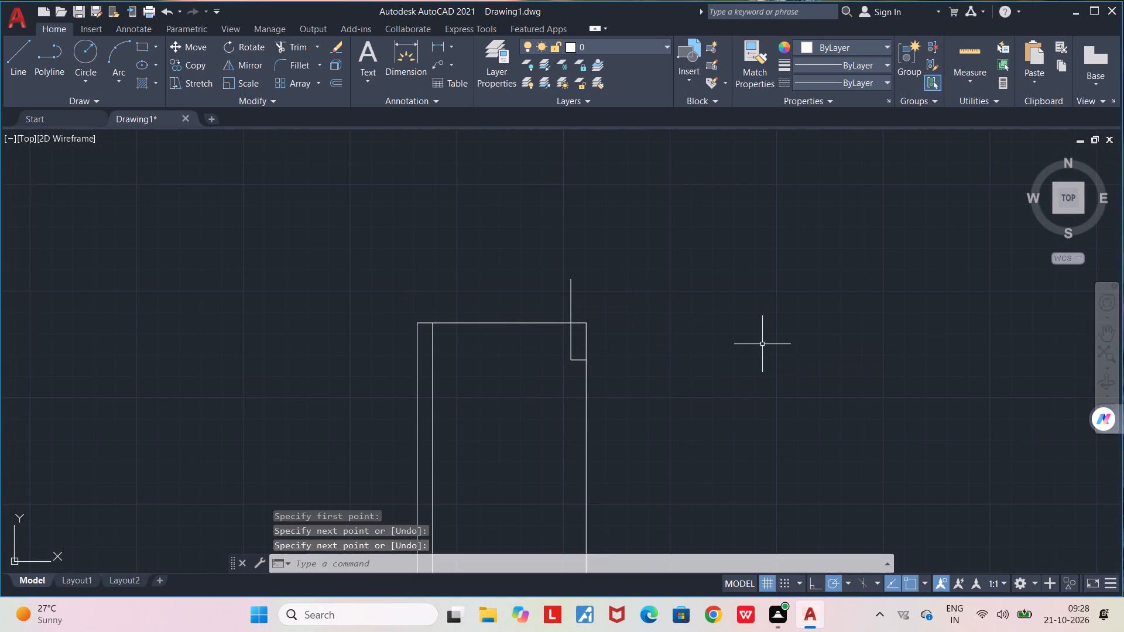
Trim away the 3' horizontal helper line and the short vertical segment below the outline's top edge, near the top-right corner.
type("TR")
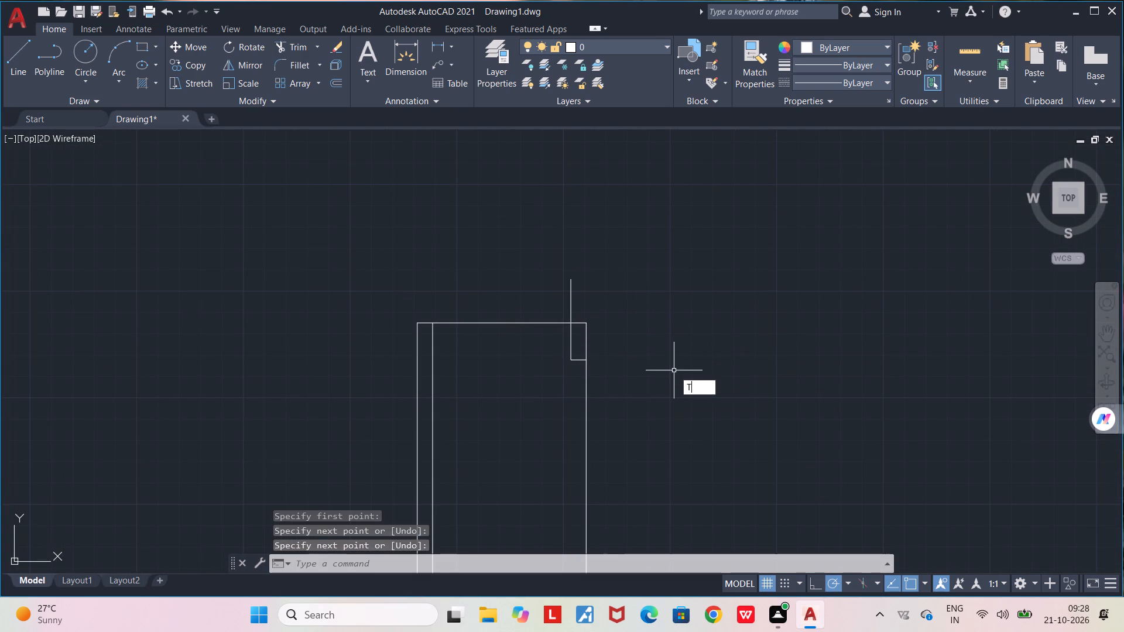
key("Return")
scroll(575, 364, "up", 2)
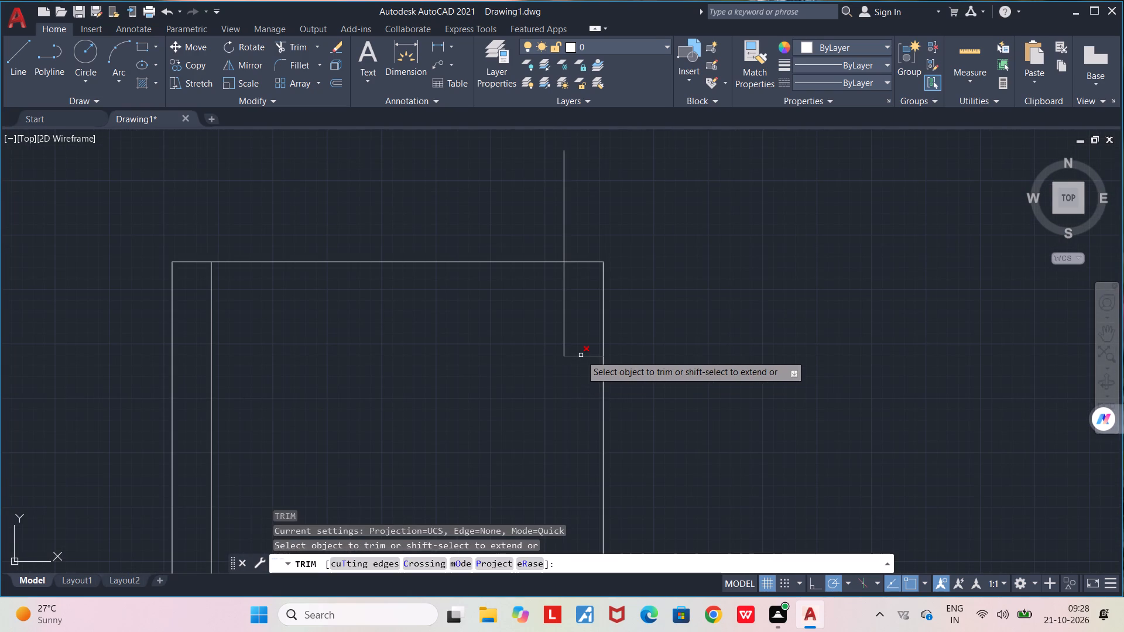
left_click(581, 355)
left_click(563, 335)
middle_click_drag(512, 397, 554, 377)
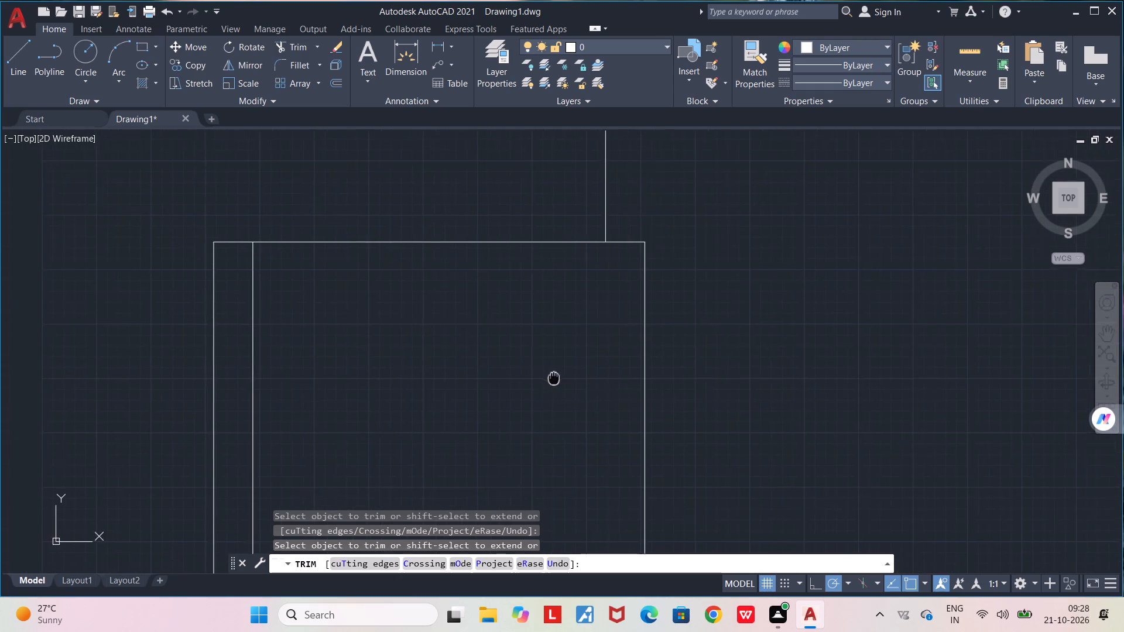
middle_click_drag(554, 377, 553, 375)
scroll(553, 375, "down", 4)
key("space")
key("Escape")
Draw a vertical line downward from where the remaining overhang meets the outline's top edge, past the bottom edge.
key("l")
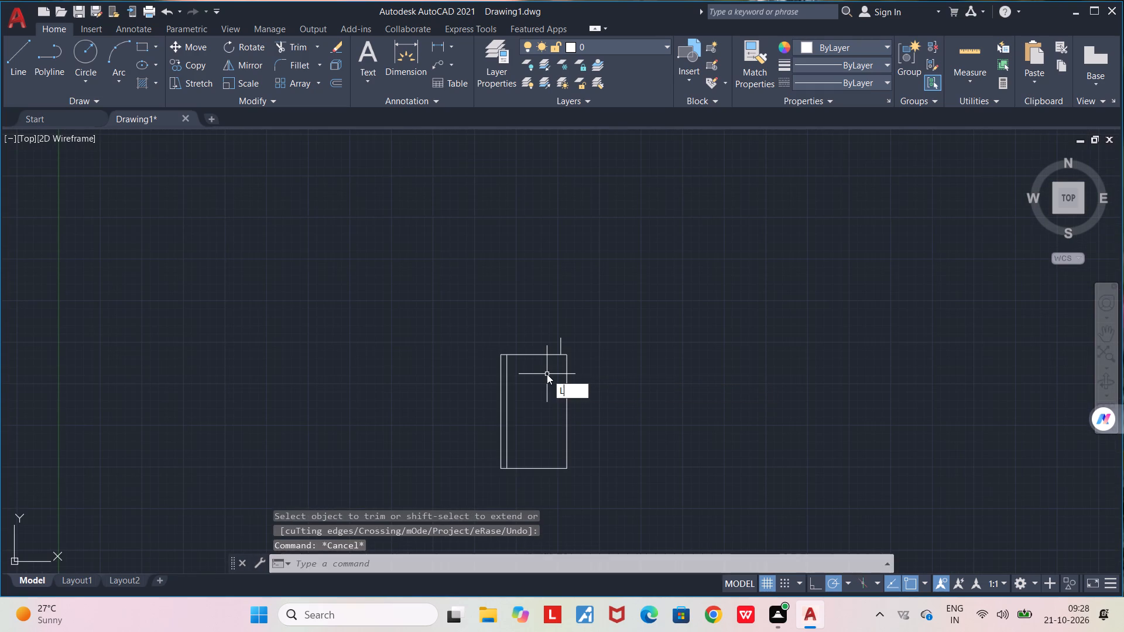
key("Return")
scroll(554, 360, "up", 2)
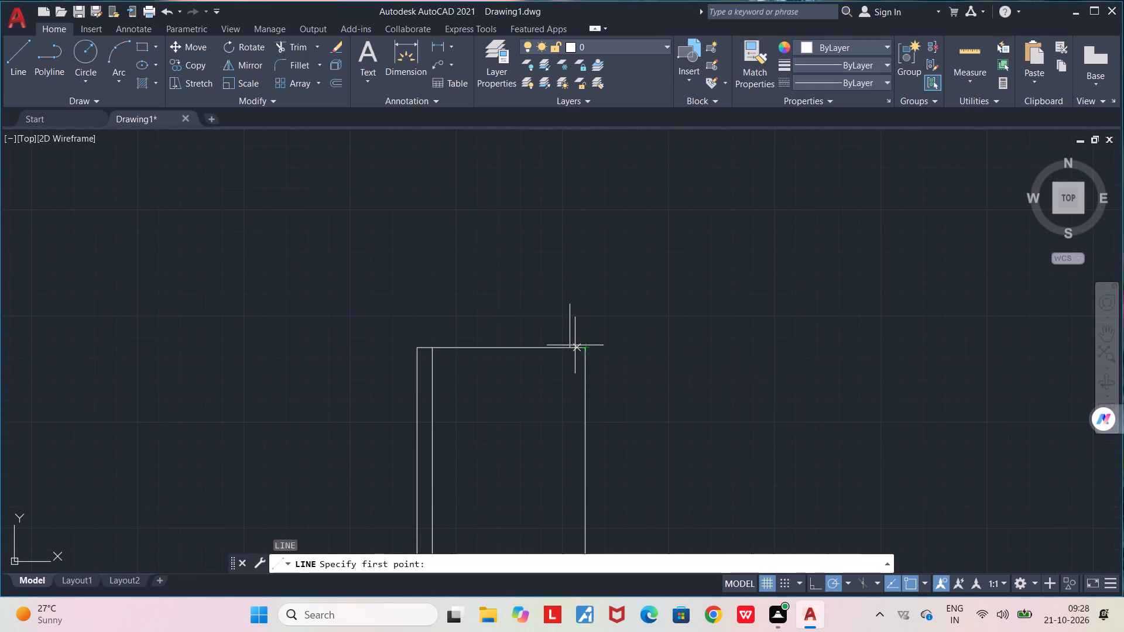
left_click(571, 345)
middle_click_drag(563, 444, 563, 271)
scroll(563, 271, "down", 2)
left_click(564, 370)
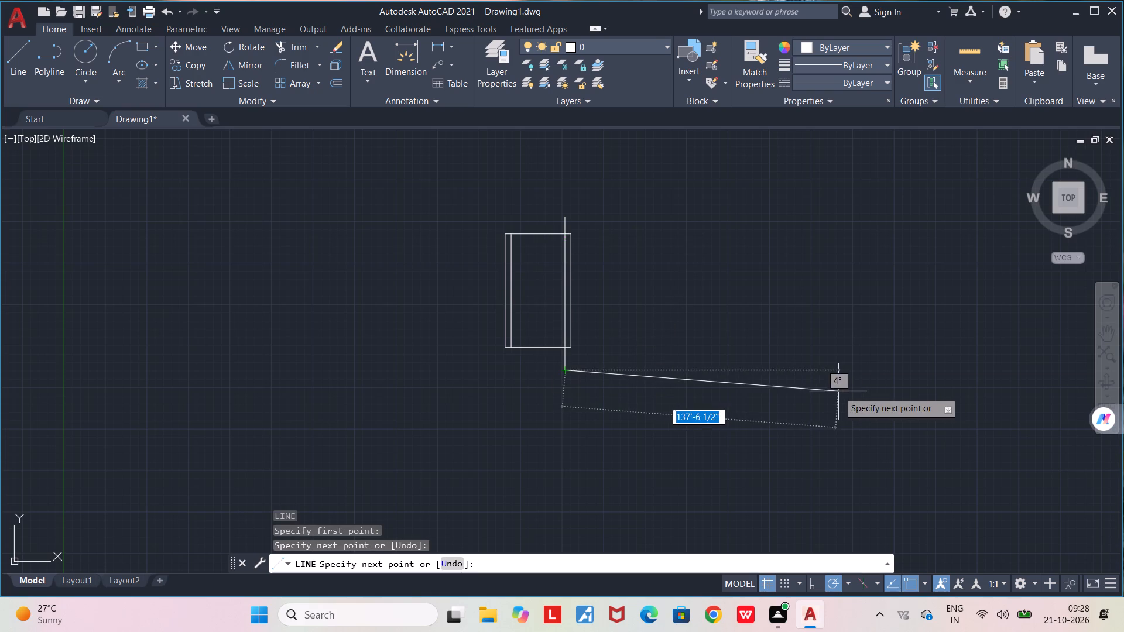
key("space")
Trim the new vertical line's overhangs below the outline's bottom edge and above its top edge.
type("TR")
key("Return")
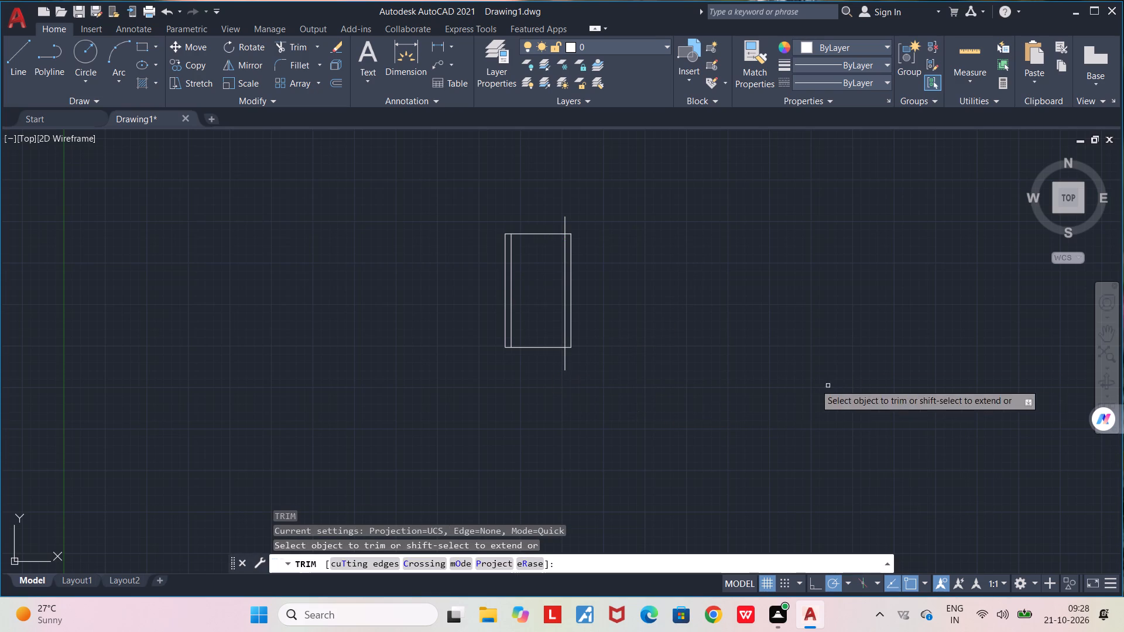
left_click(566, 362)
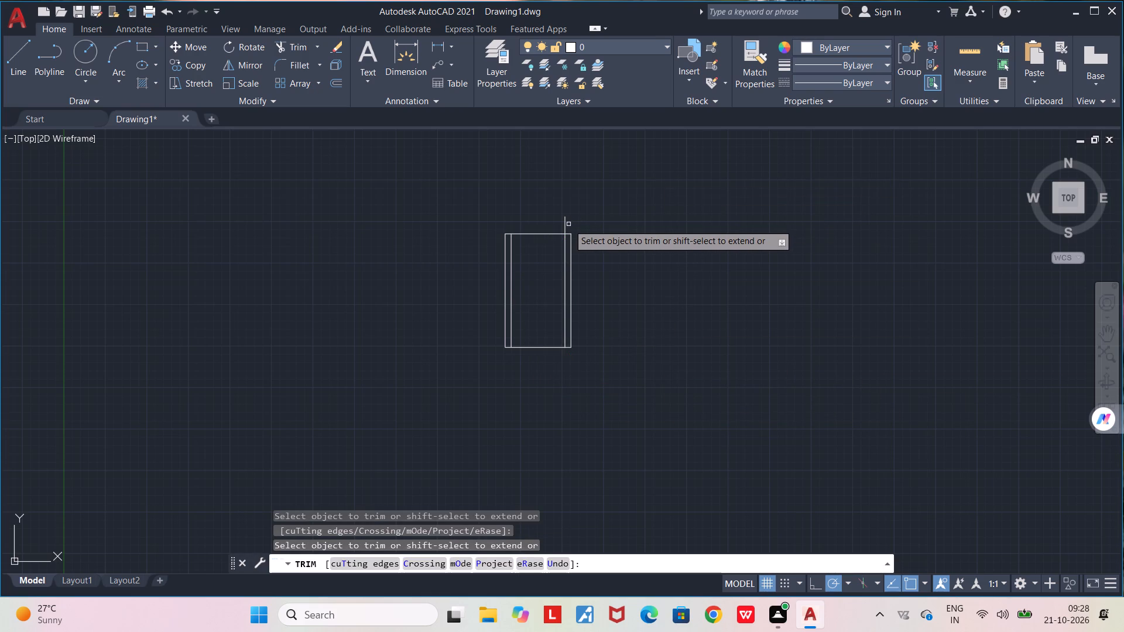
left_click(566, 224)
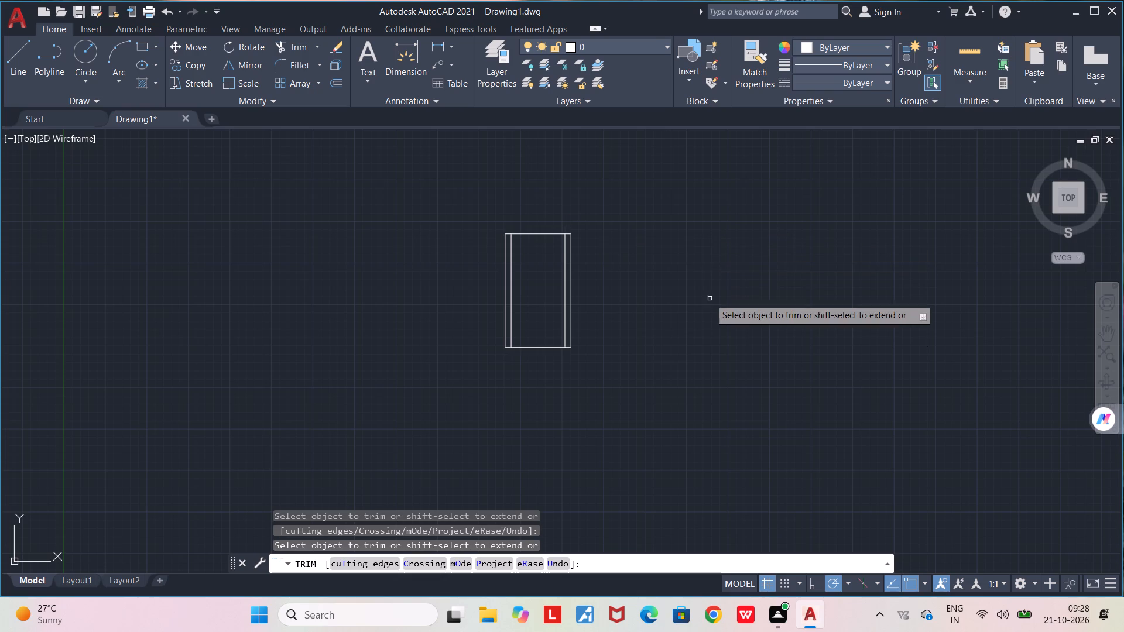
key("space")
key("Escape")
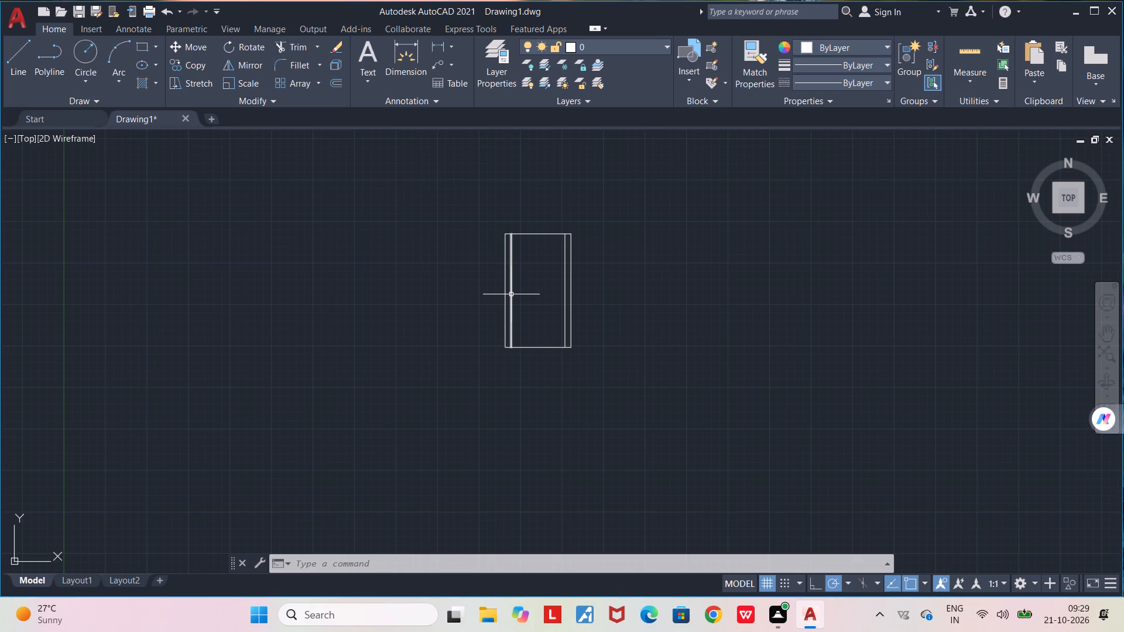
Draw a 3' vertical line downward from the outline's top edge, roughly midway between the two inset lines.
scroll(511, 294, "up", 2)
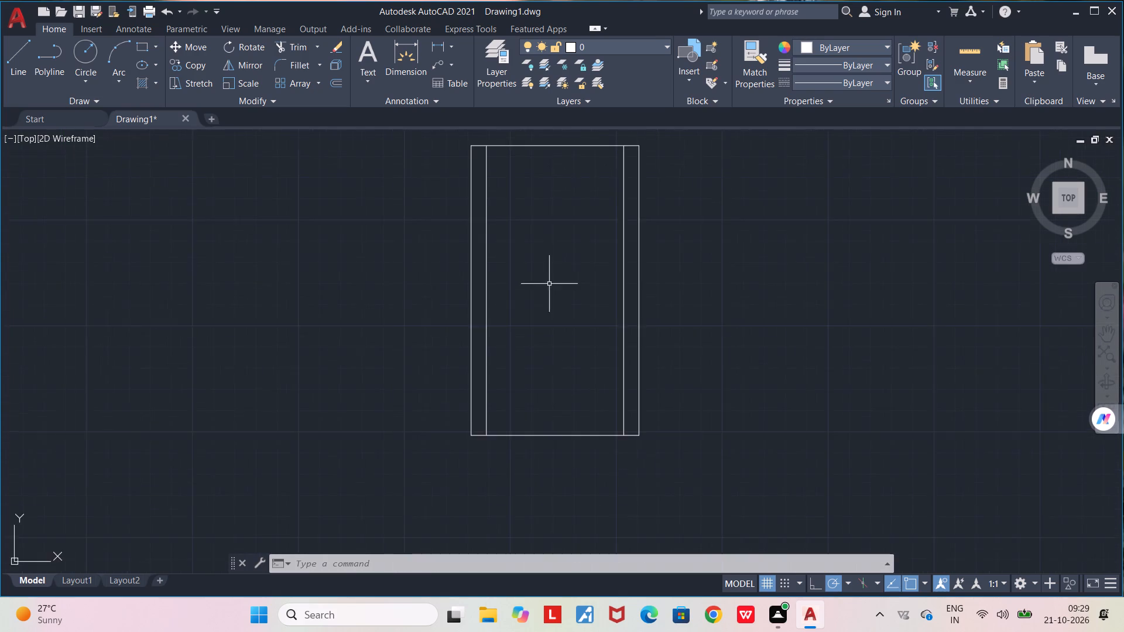
middle_click_drag(530, 287, 449, 342)
scroll(449, 342, "down", 2)
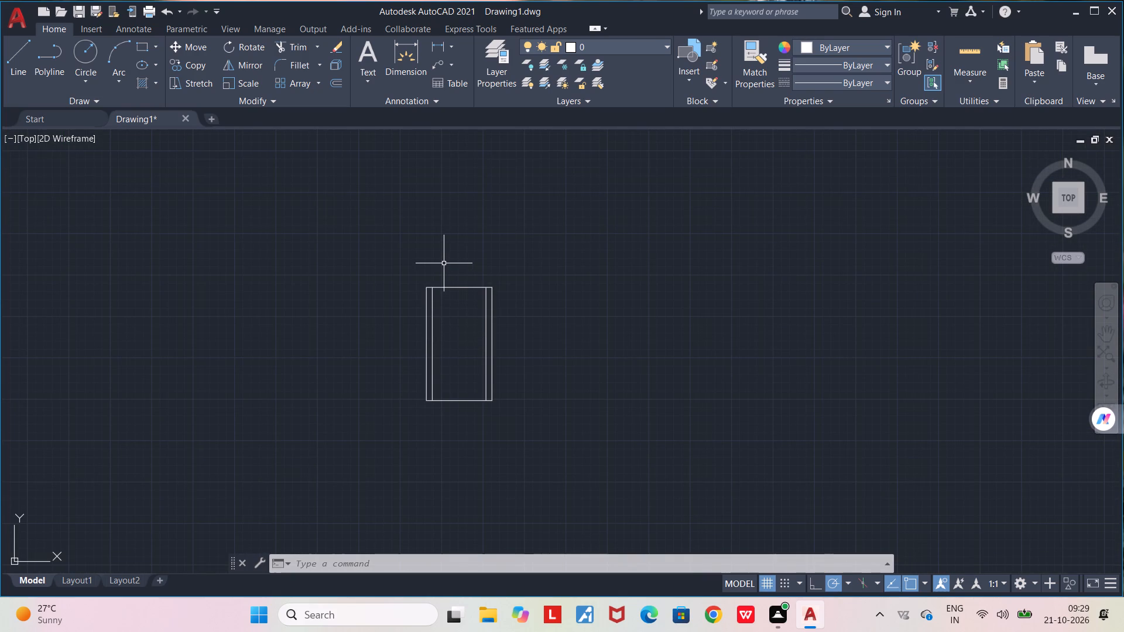
scroll(458, 296, "up", 2)
middle_click_drag(460, 351, 465, 354)
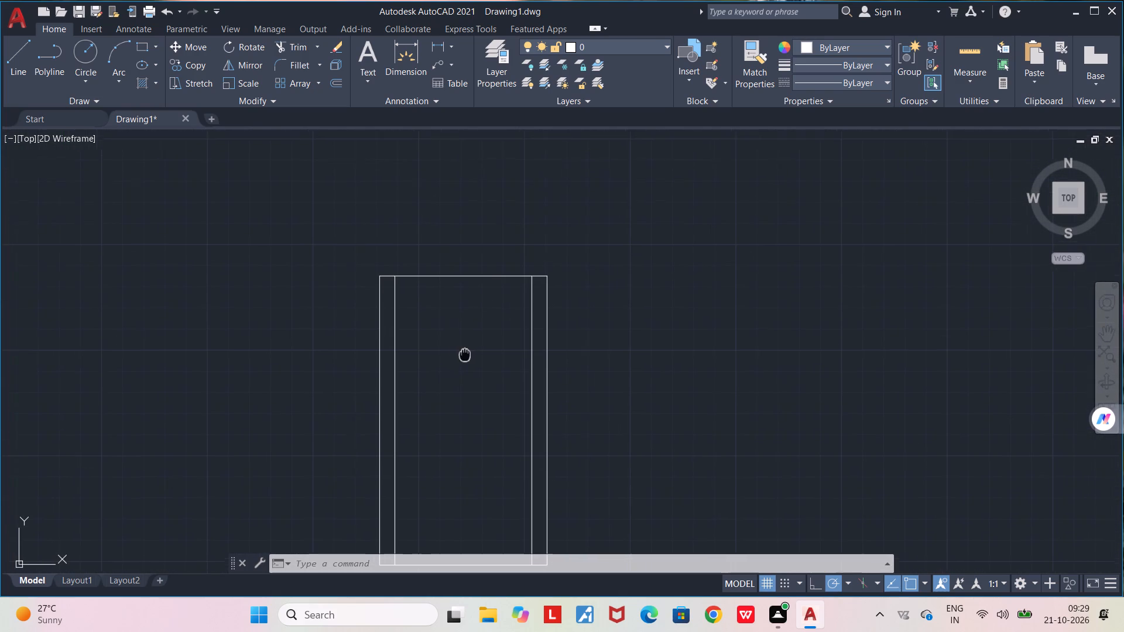
middle_click_drag(465, 354, 491, 371)
scroll(446, 334, "up", 2)
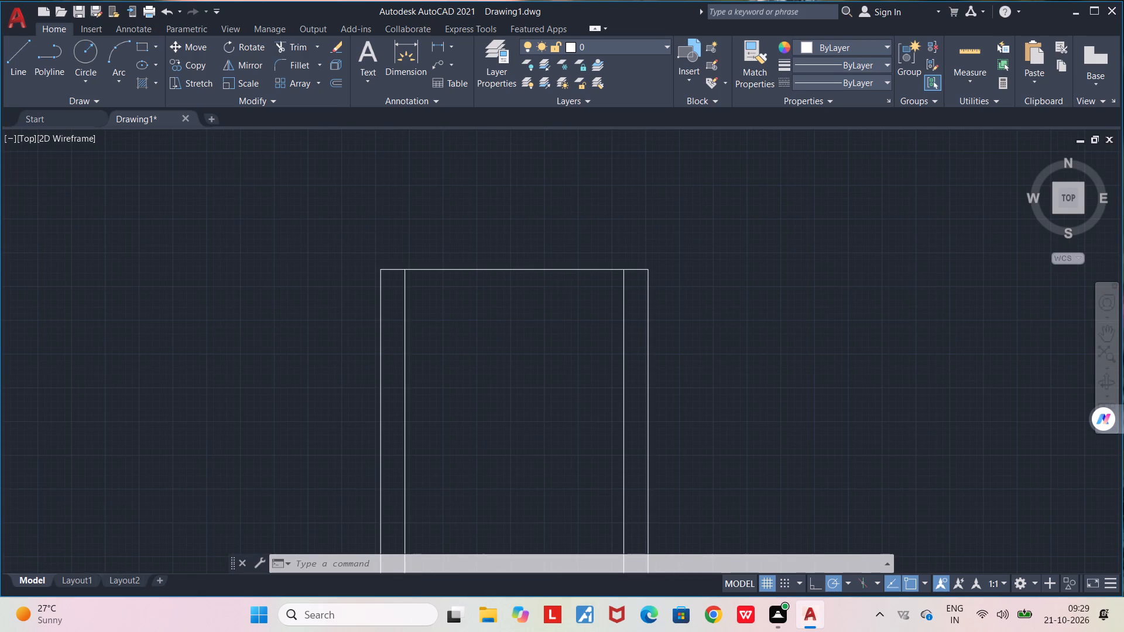
key("l")
key("Return")
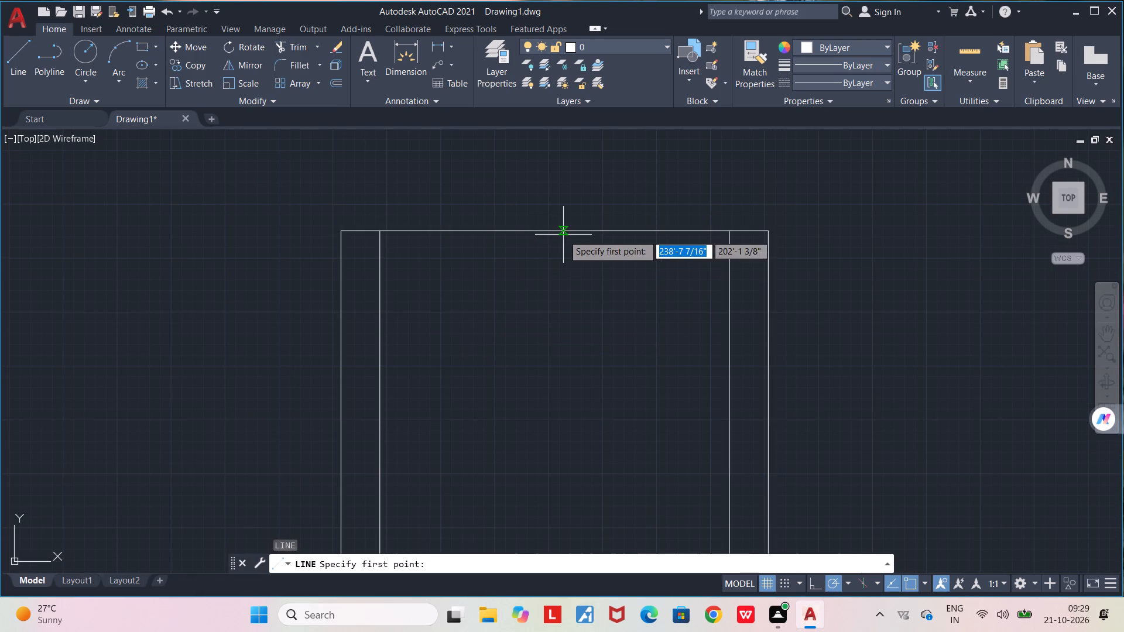
left_click(564, 233)
type("3'")
key("Return")
key("space")
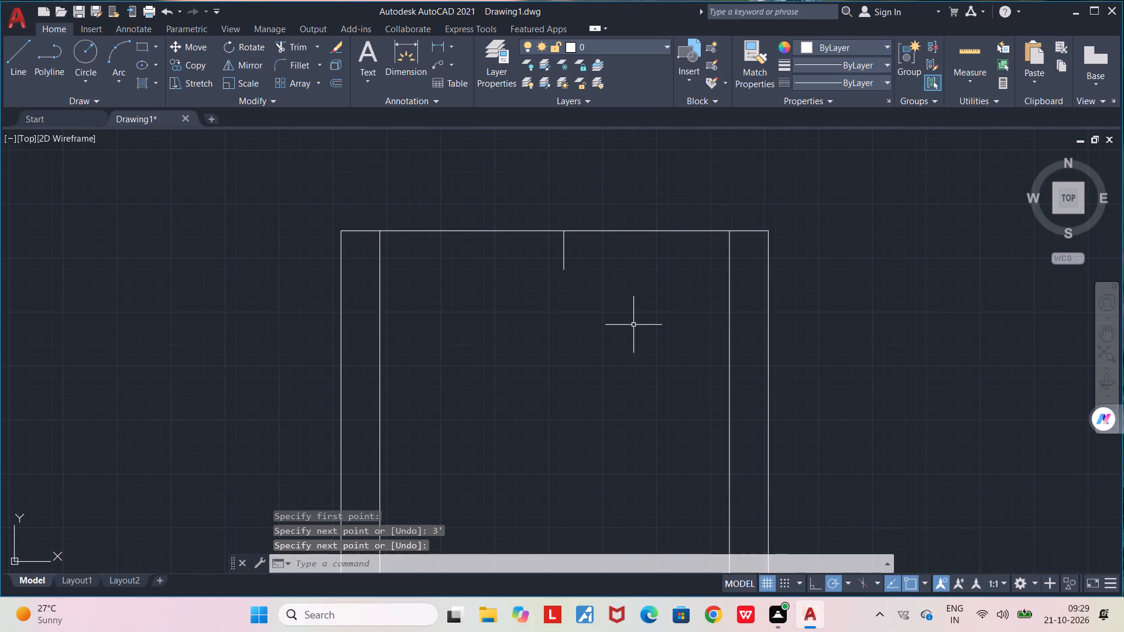
Draw a horizontal line rightward from the 3' line's lower end, past the outline's right edge.
key("l")
key("Return")
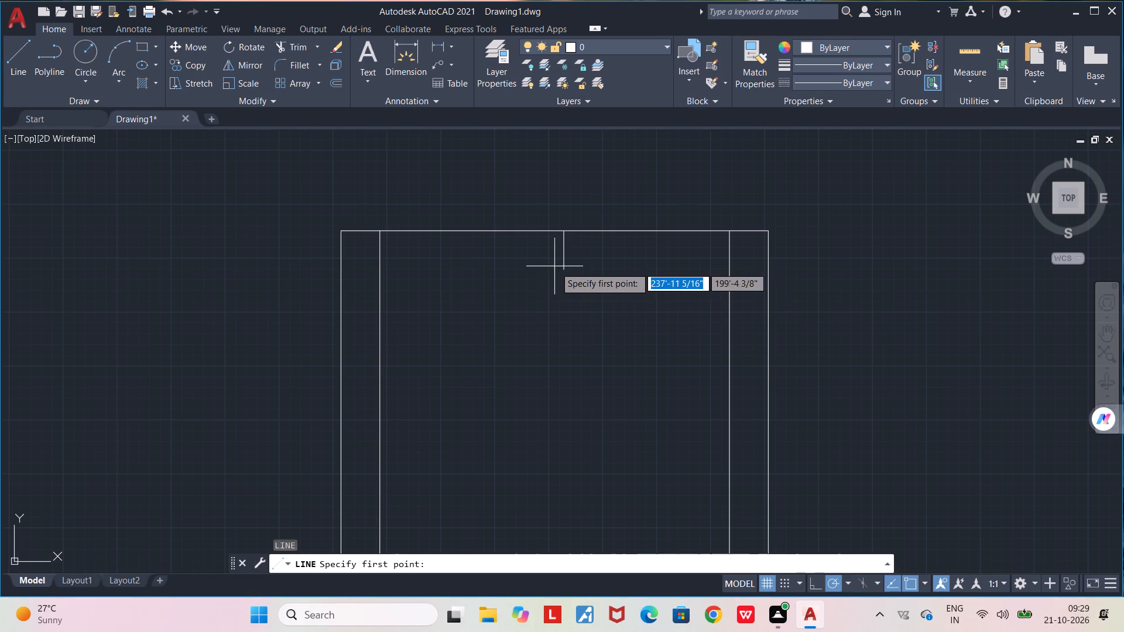
left_click(565, 272)
left_click(852, 270)
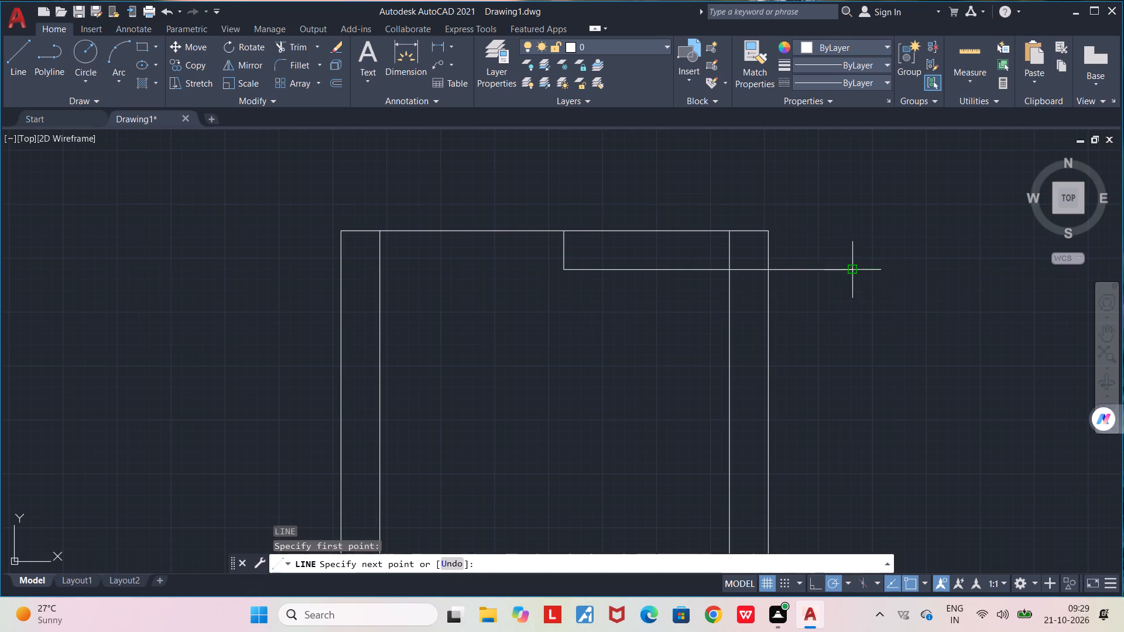
key("space")
Trim away the horizontal line's segments inside the outline and the 3' vertical helper line, keeping the overhang beyond the right edge.
type("TR")
key("Return")
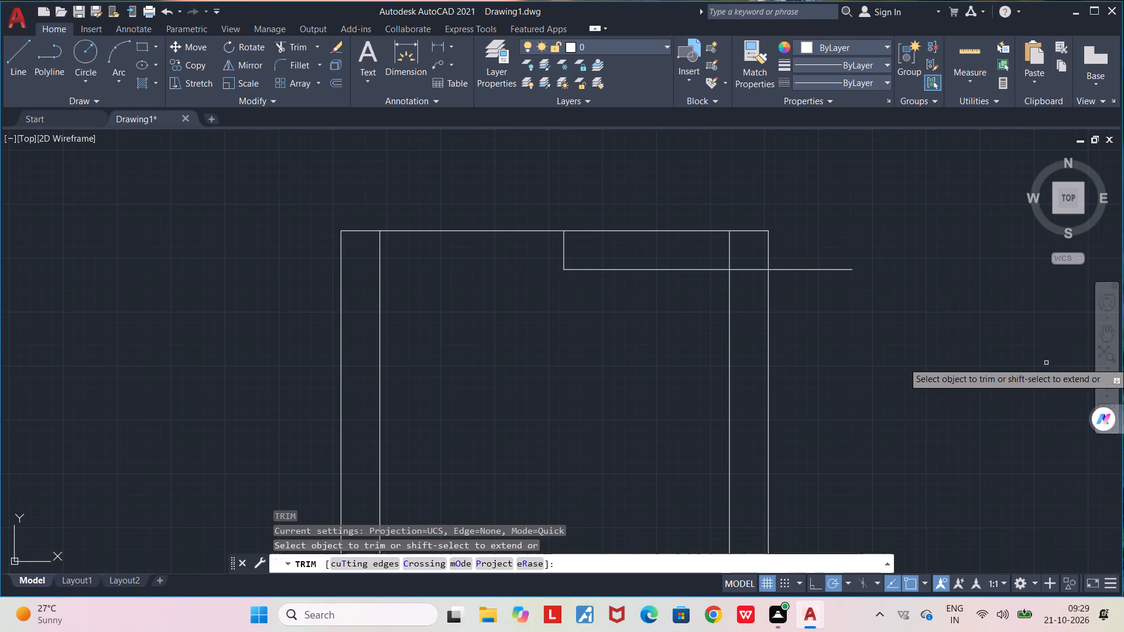
left_click(749, 271)
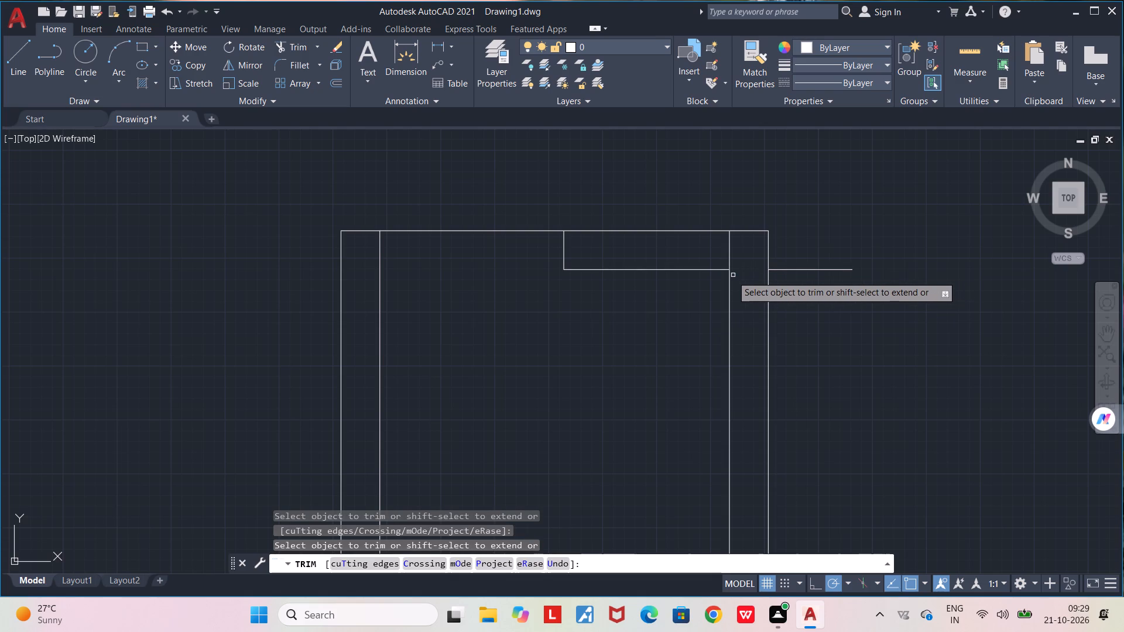
left_click(692, 271)
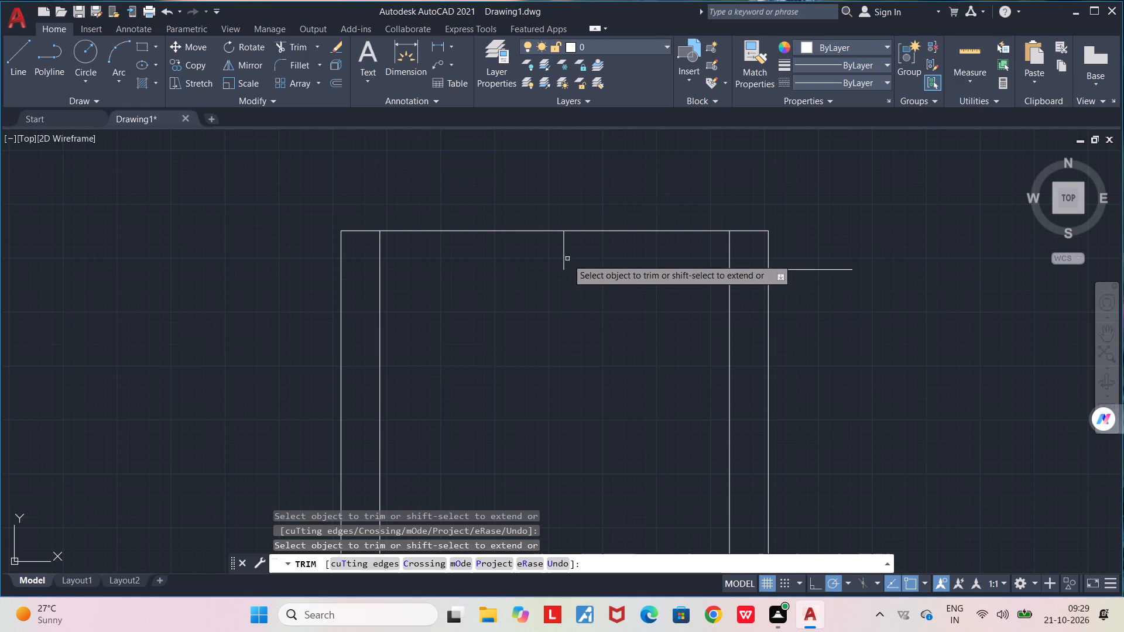
left_click(564, 259)
key("space")
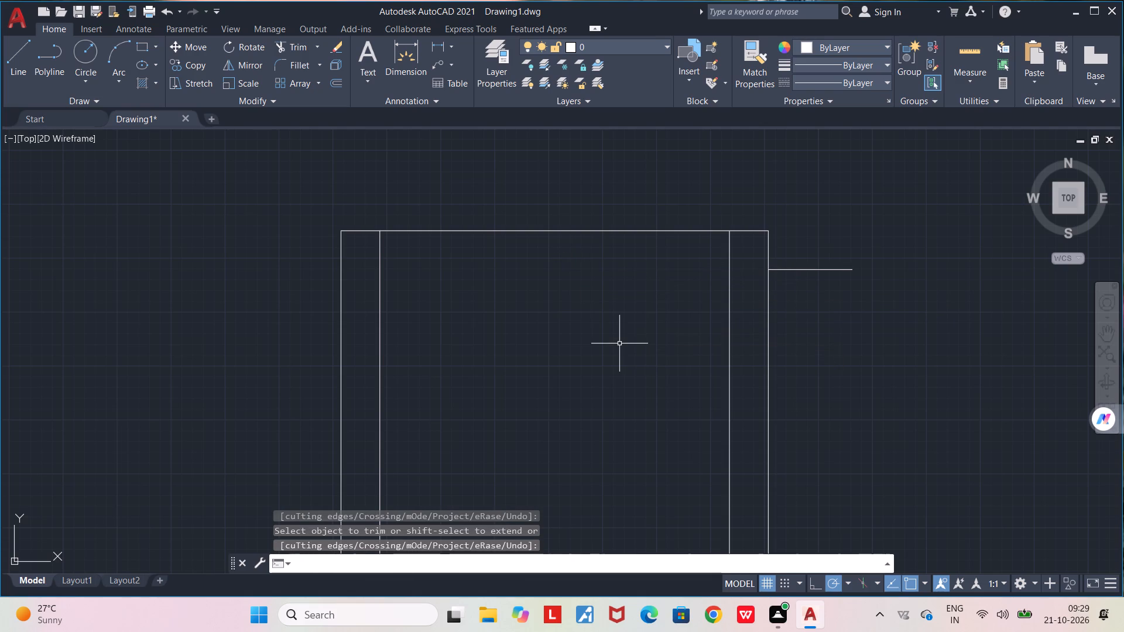
Draw a horizontal line about 31'-1" long leftward from where the overhang meets the outline's right edge, past the left inset line.
key("l")
key("Return")
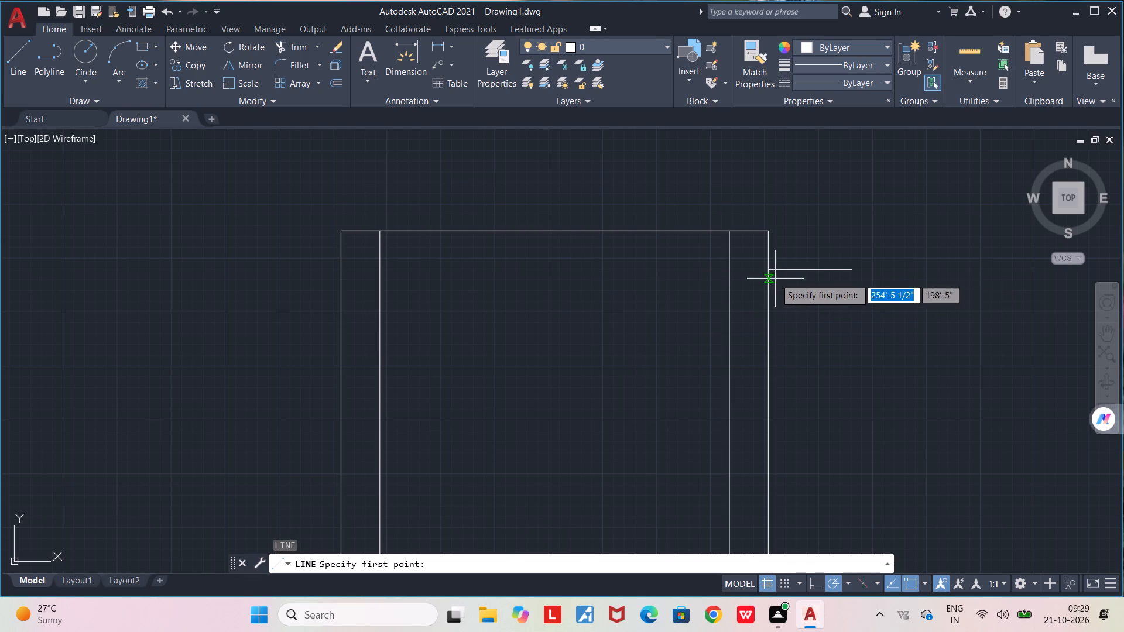
left_click(771, 271)
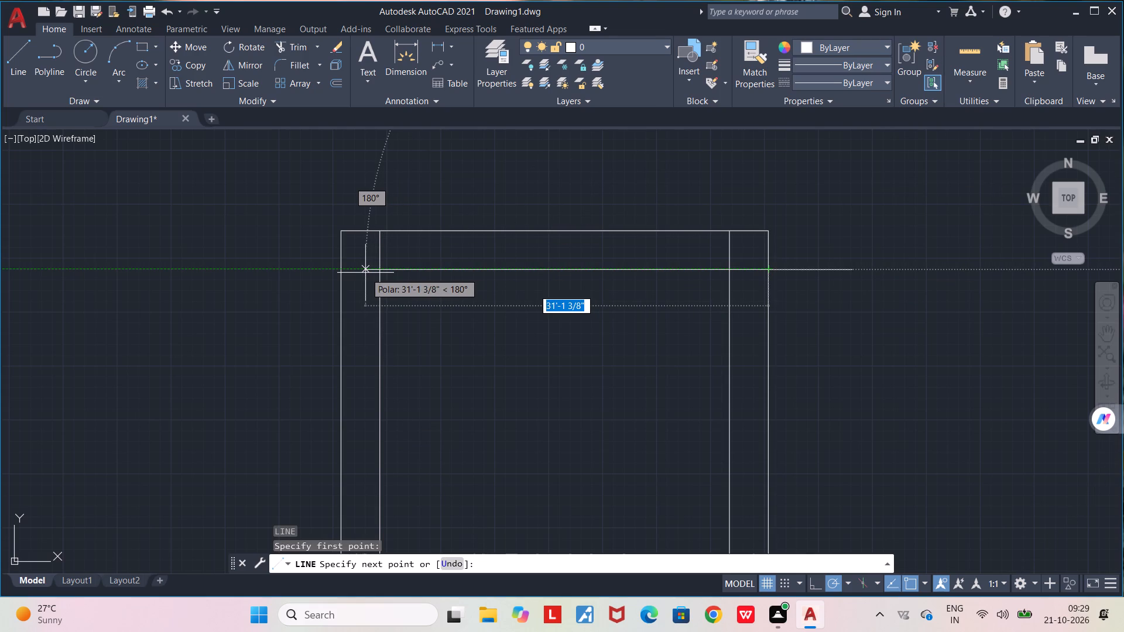
left_click(365, 273)
key("space")
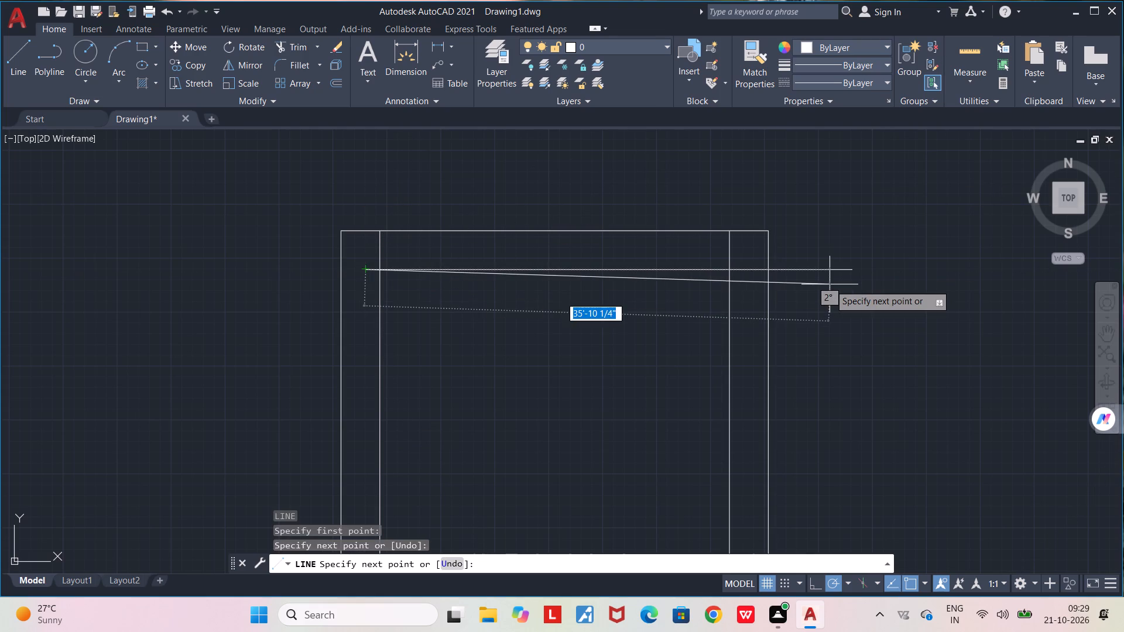
Trim the horizontal line's excess on both sides back to the left and right inset lines.
type("TR")
key("Return")
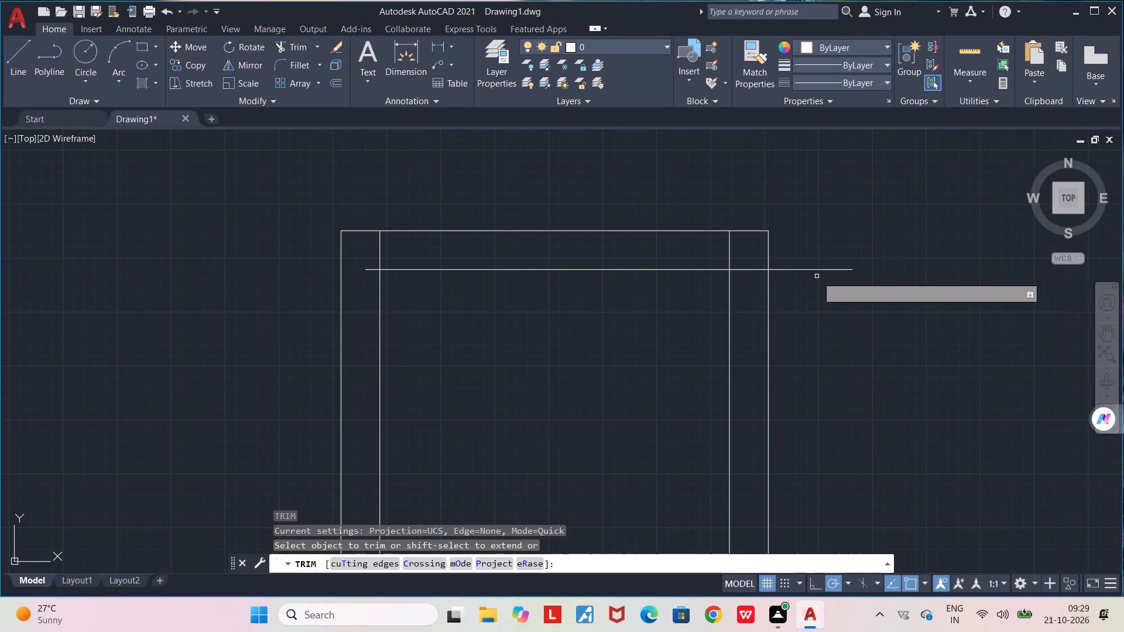
left_click(815, 272)
left_click(751, 272)
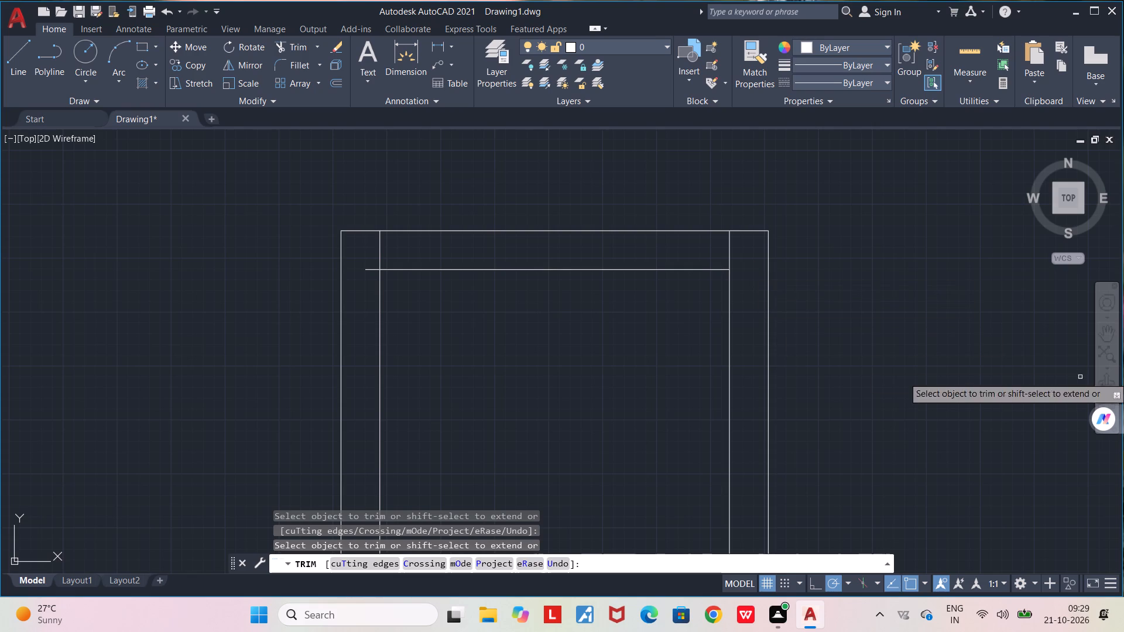
left_click(368, 269)
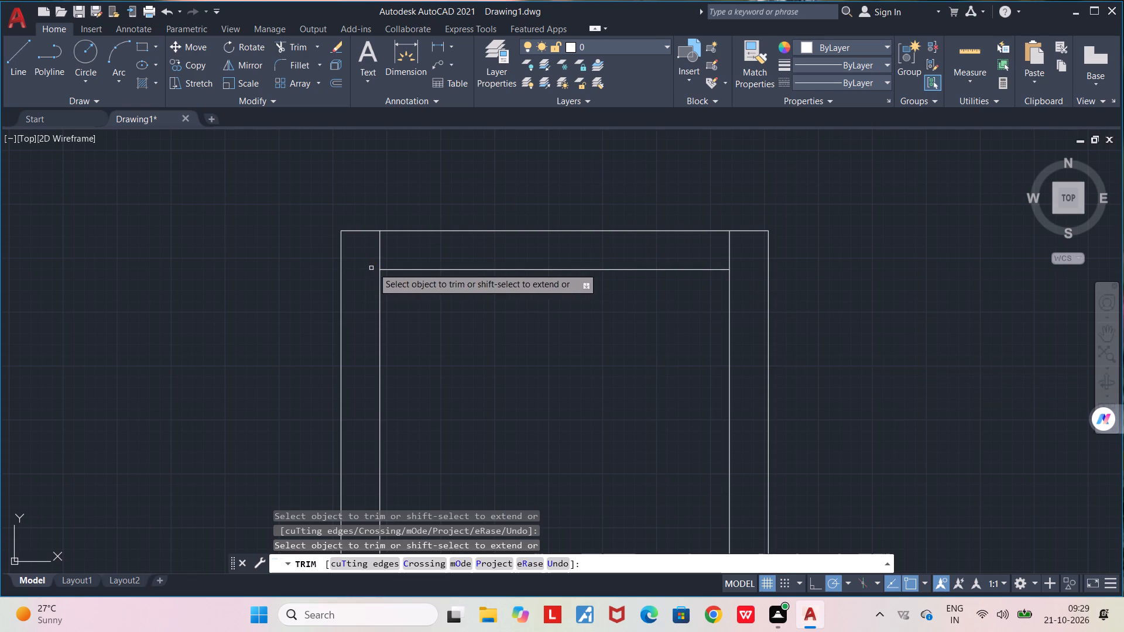
key("space")
Draw a 3' vertical line upward from the outline's bottom edge, just left of the right inset line.
middle_click_drag(508, 345, 511, 328)
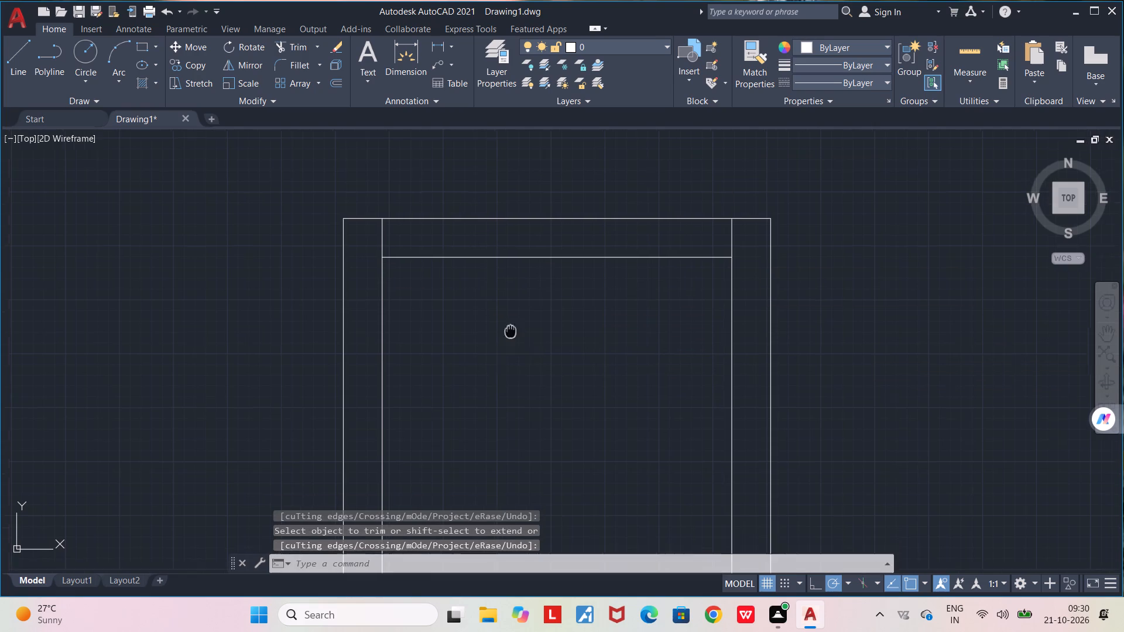
middle_click_drag(511, 328, 518, 214)
scroll(518, 214, "down", 2)
middle_click_drag(542, 411, 537, 400)
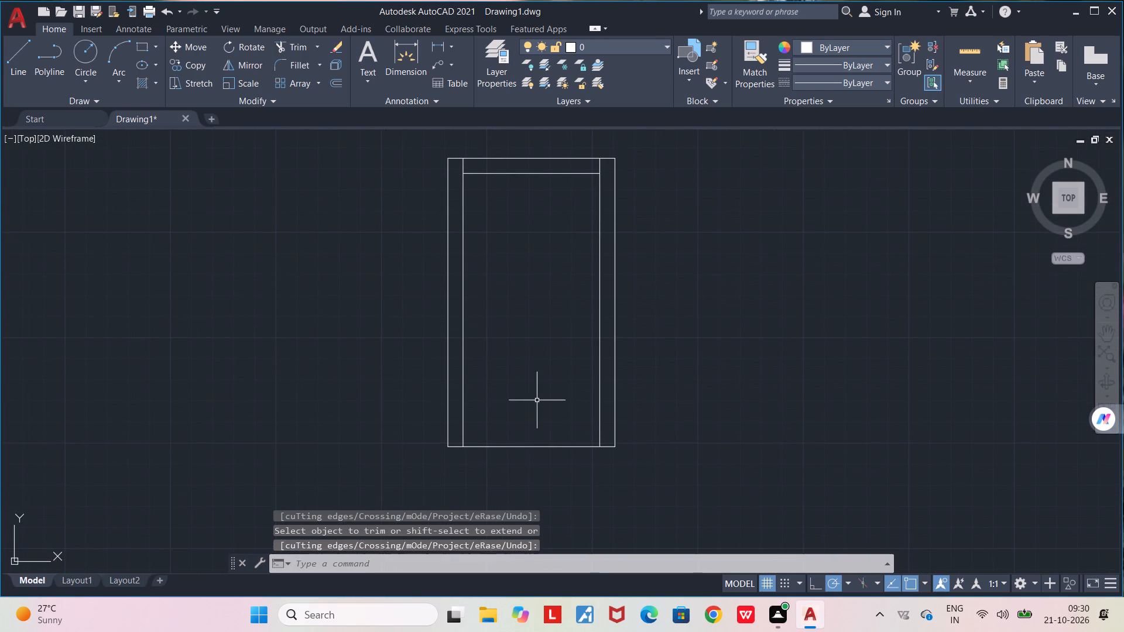
scroll(546, 431, "up", 1)
key("l")
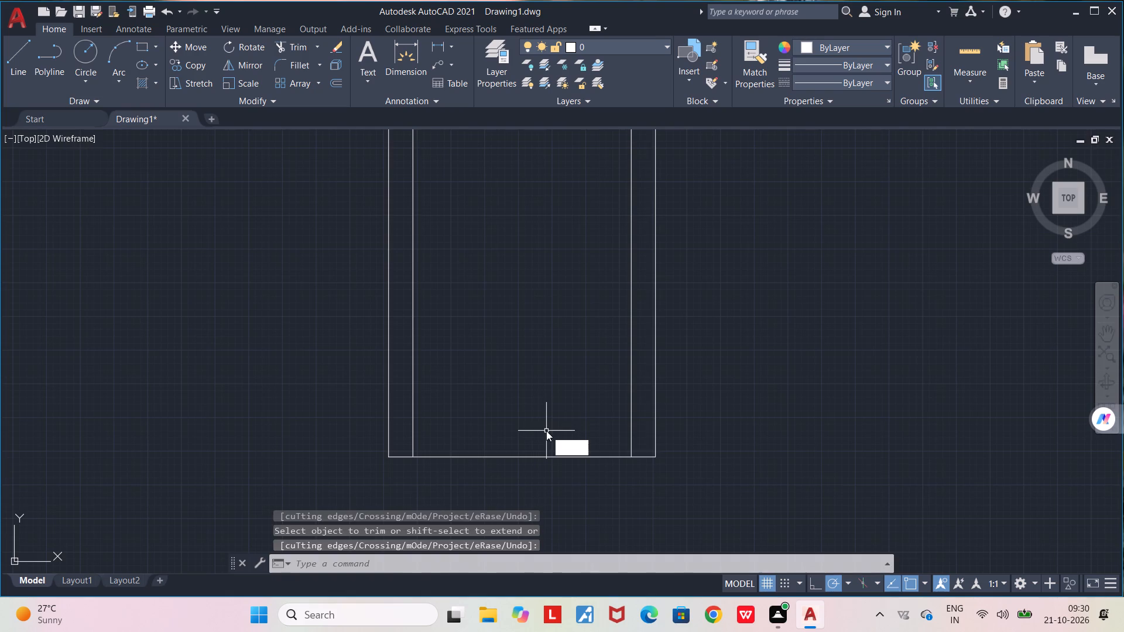
key("Return")
scroll(592, 444, "up", 2)
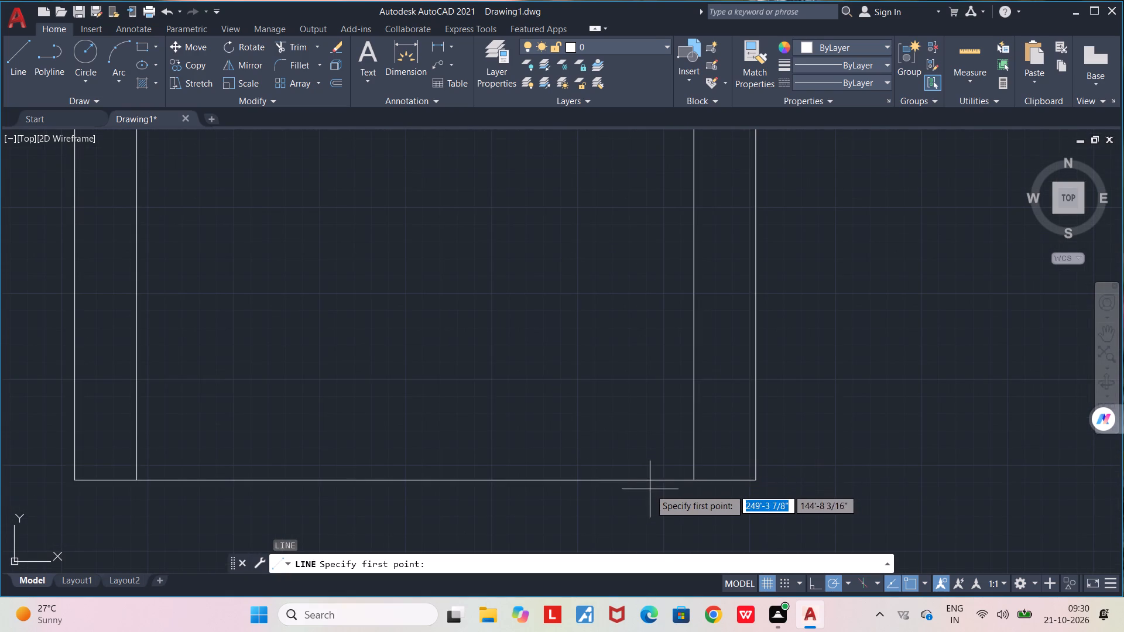
left_click(644, 481)
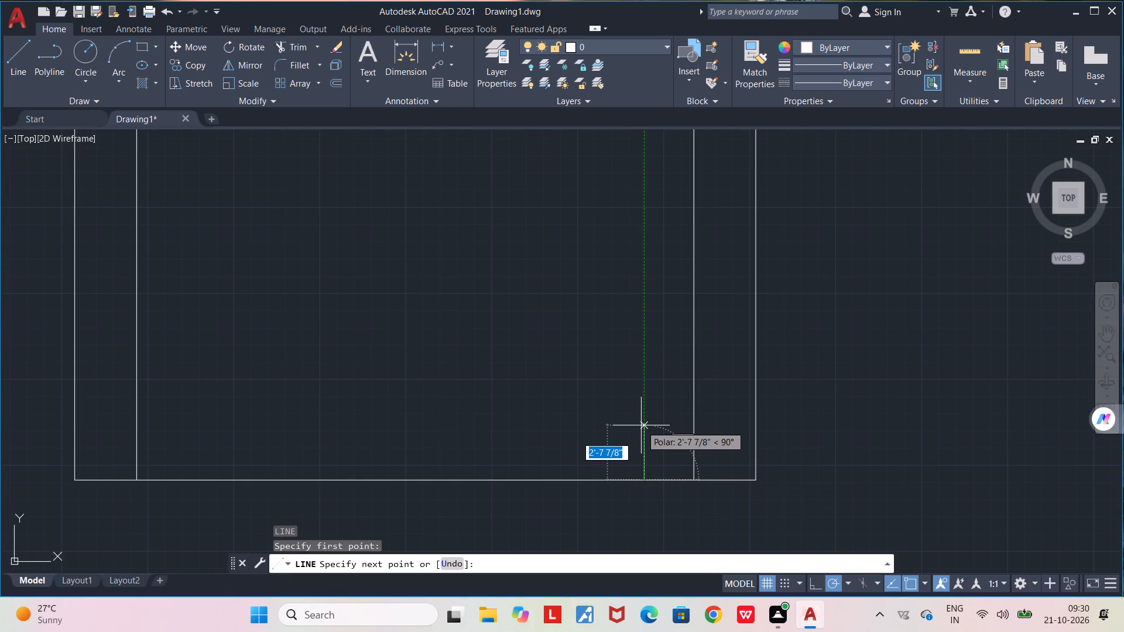
type("3'")
key("Return")
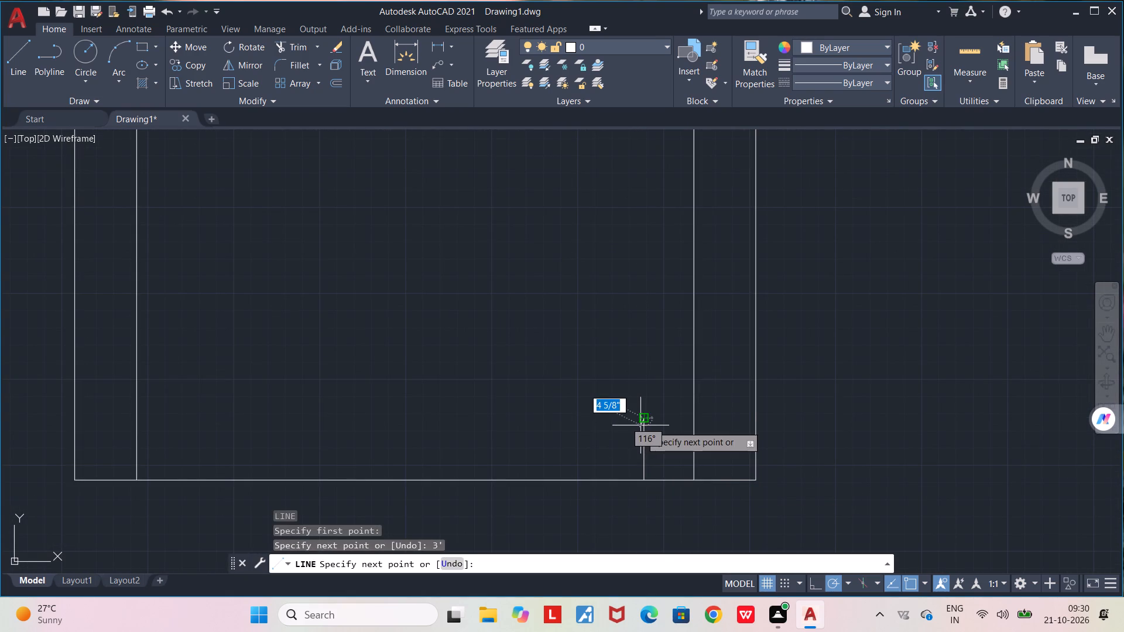
key("space")
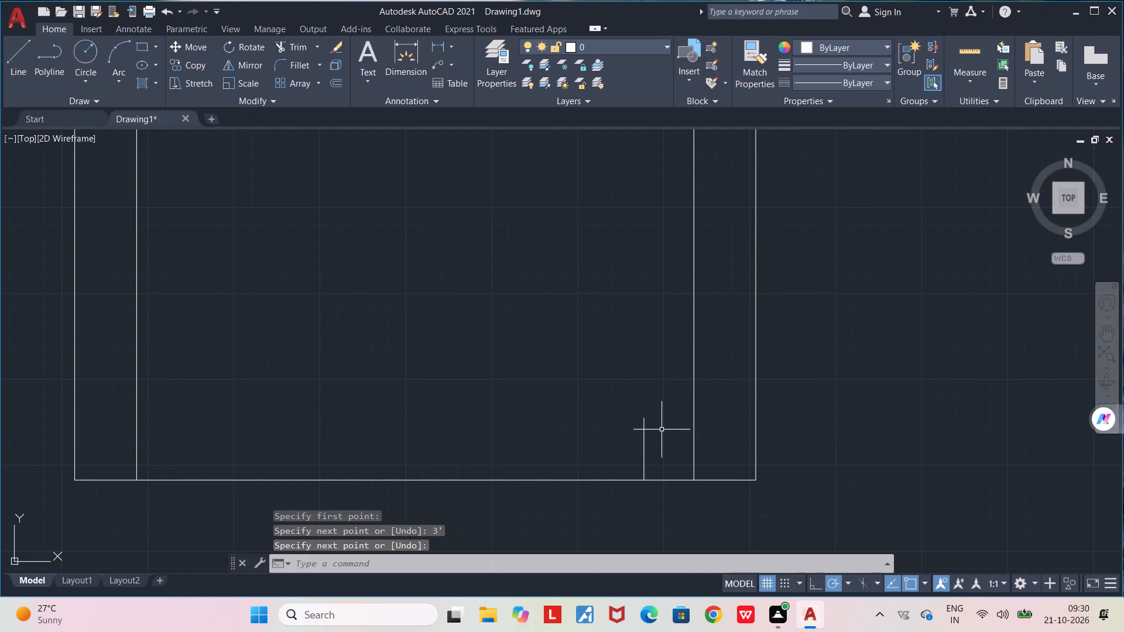
Draw a horizontal line about 8'-3" long rightward from the top of the 3' vertical helper line, past the outline's right edge.
key("l")
key("Return")
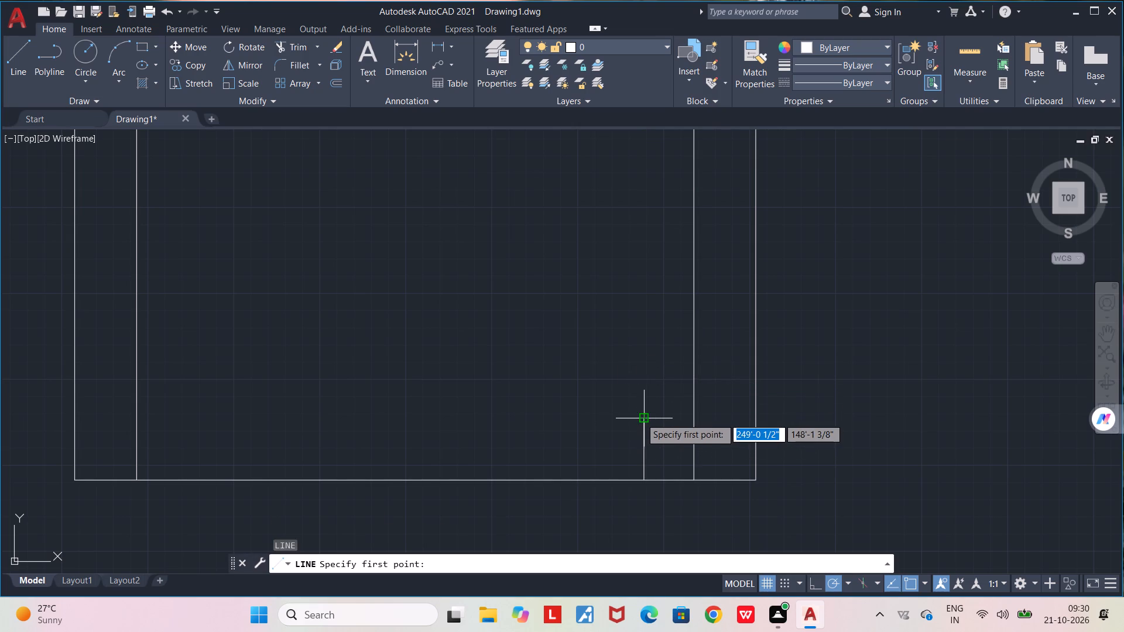
left_click(640, 418)
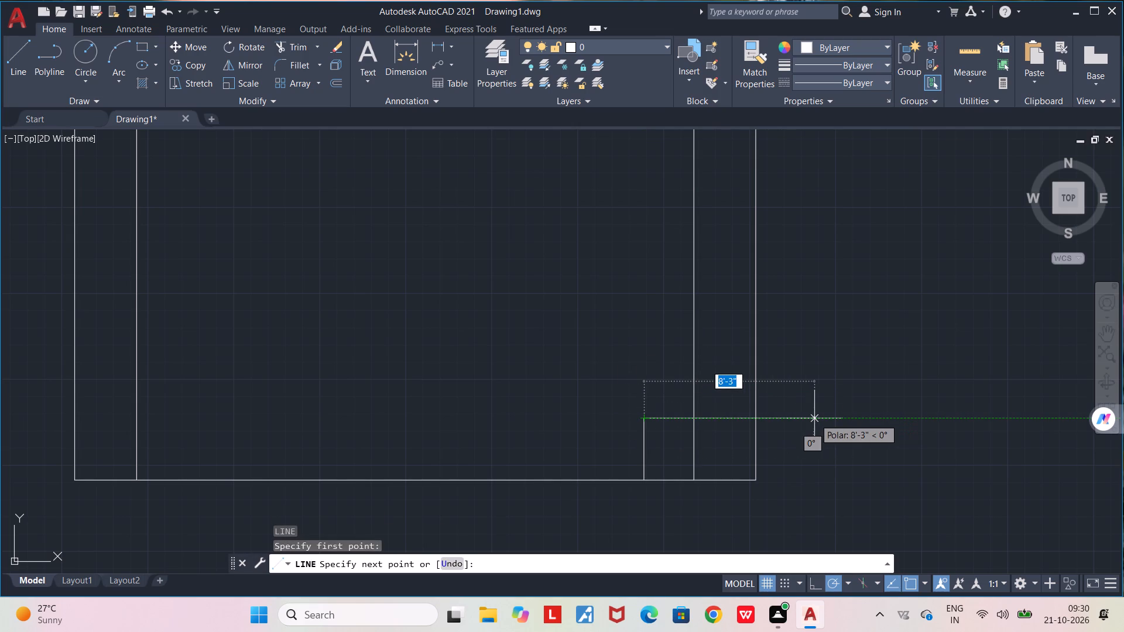
left_click(814, 418)
key("space")
Trim away the new horizontal line's segments inside the outline and the 3' vertical helper line, keeping the overhang beyond the right edge.
type("TR")
key("Return")
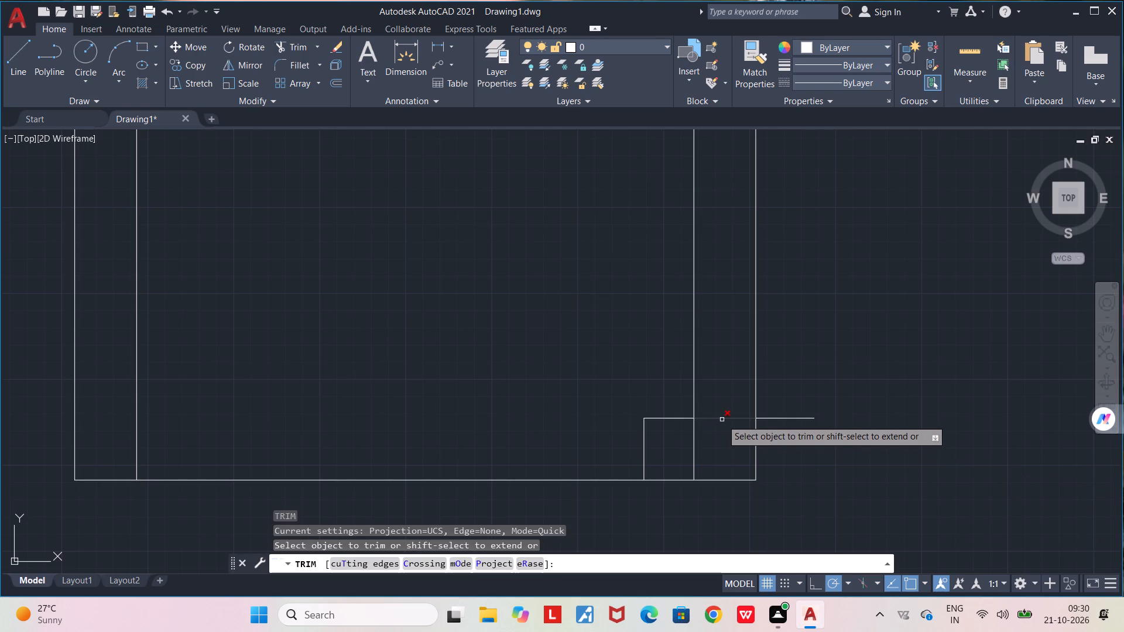
left_click(722, 420)
left_click(659, 420)
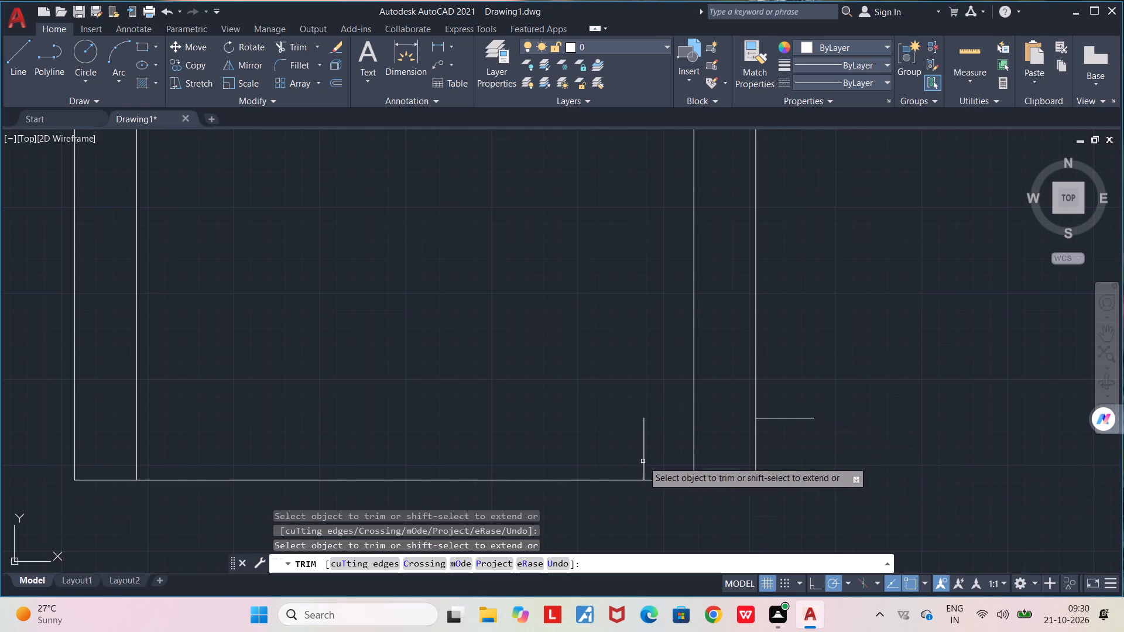
left_click(646, 455)
scroll(645, 455, "down", 4)
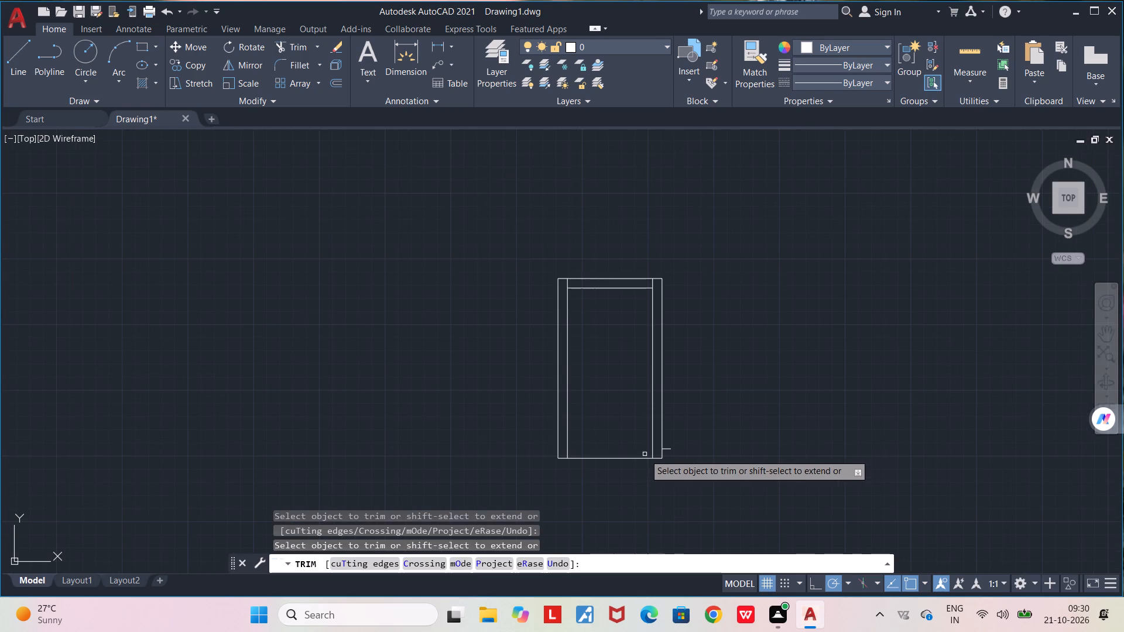
key("space")
Draw a horizontal line about 39'-7" long leftward from where the lower overhang meets the outline's right edge, past the left edge.
scroll(643, 453, "up", 2)
middle_click_drag(643, 453, 691, 476)
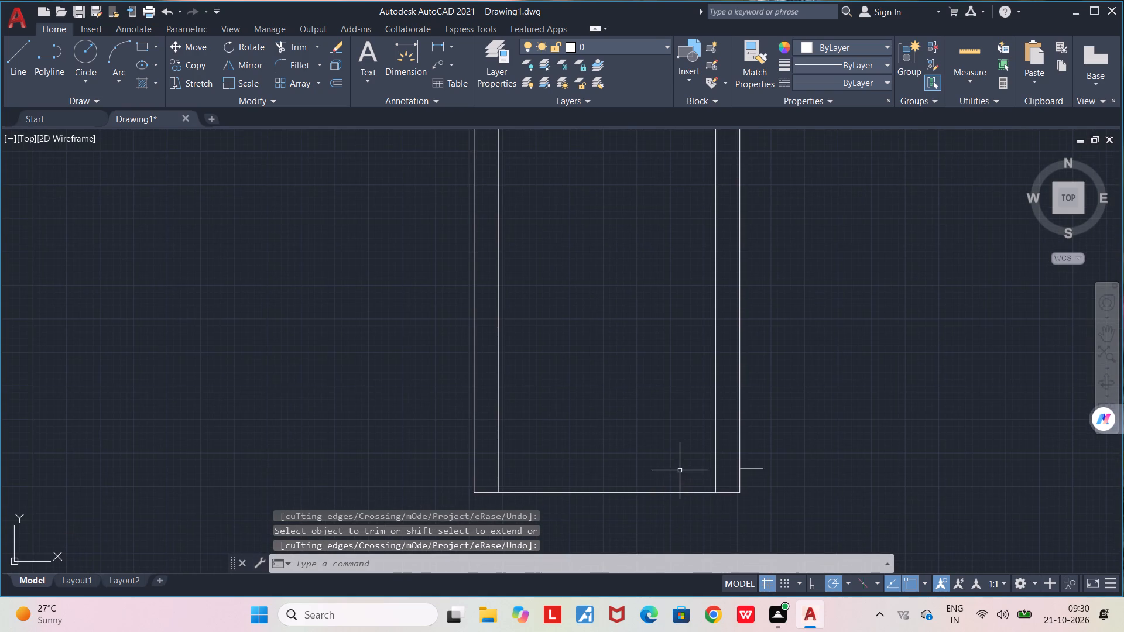
key("l")
key("Return")
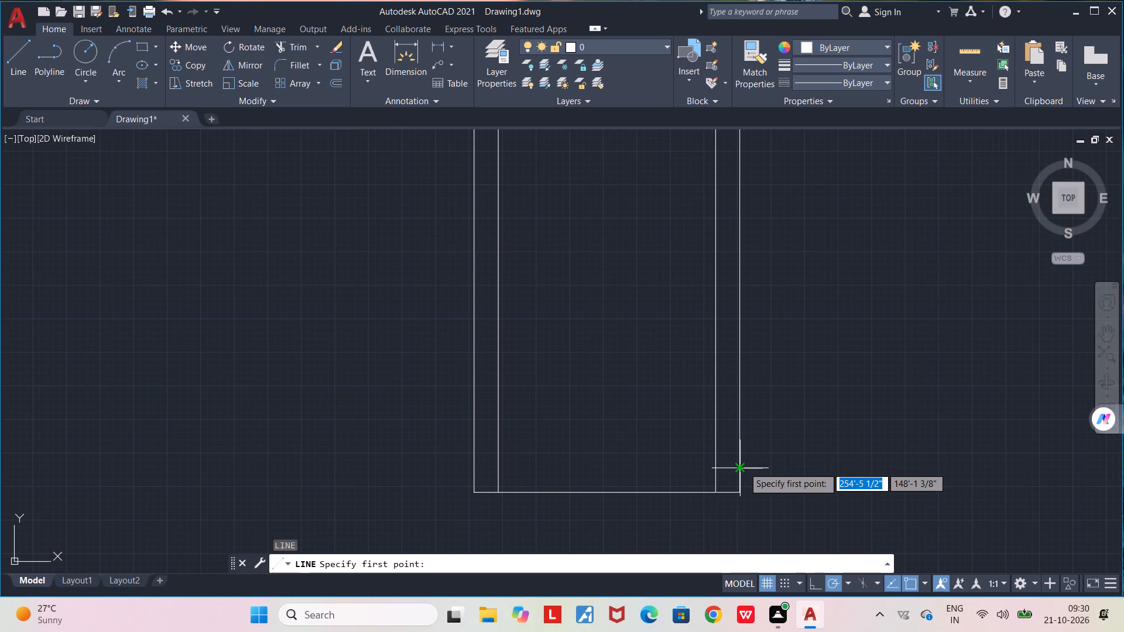
left_click(743, 467)
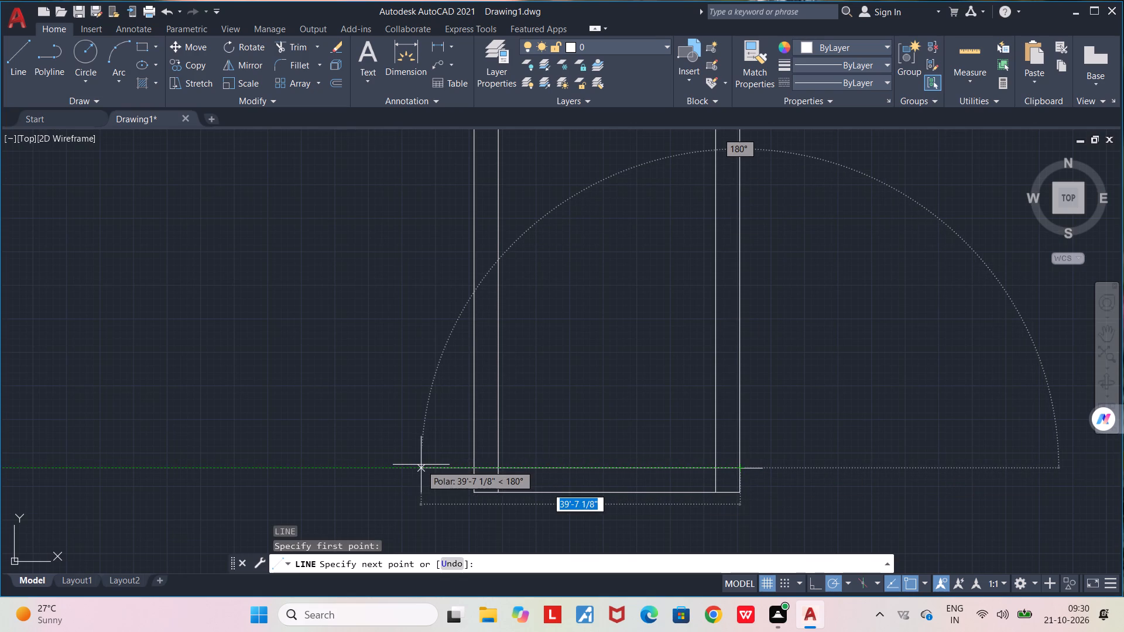
left_click(421, 465)
key("space")
Trim the overhang and the lower horizontal line's excess on both sides back to the left and right inset lines.
type("TR")
key("Return")
scroll(751, 472, "up", 2)
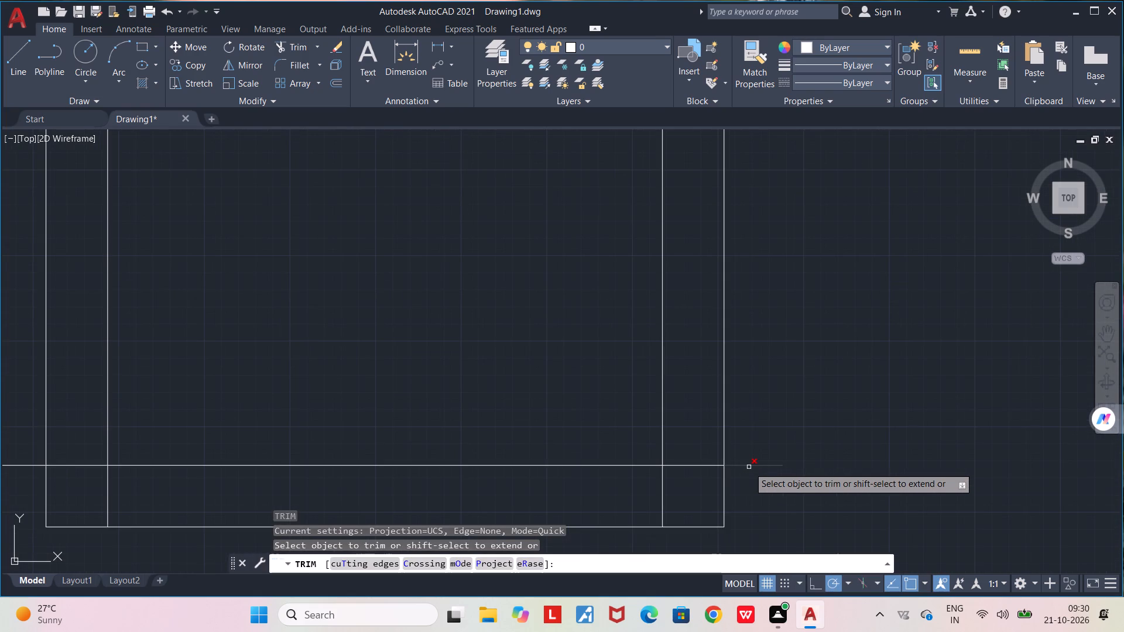
left_click(749, 467)
left_click(697, 466)
scroll(697, 467, "down", 4)
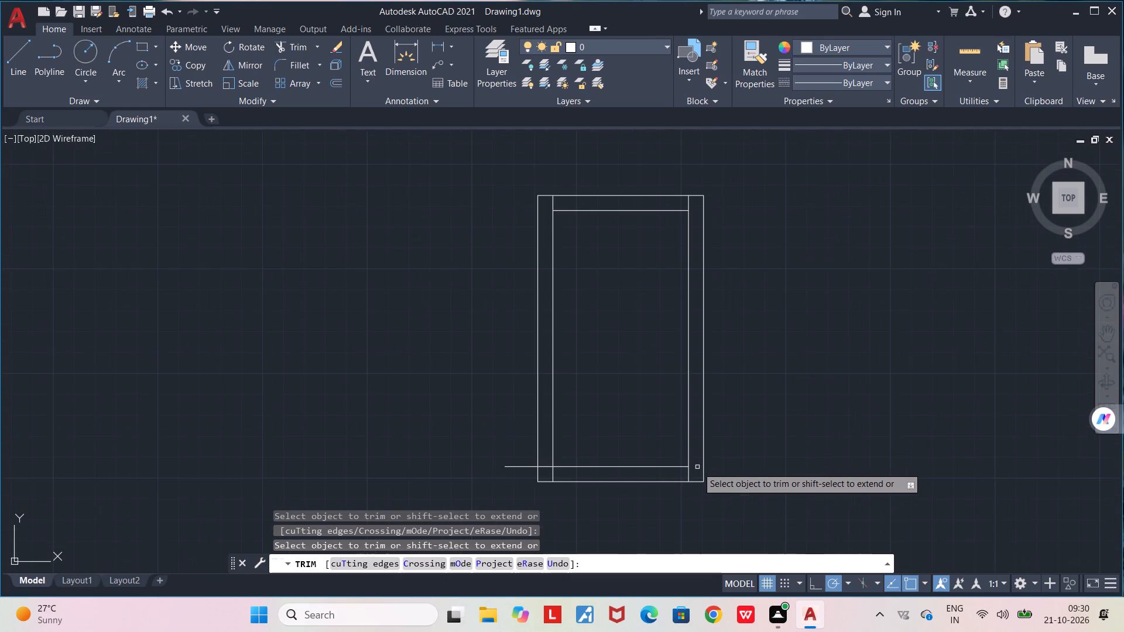
scroll(545, 470, "up", 3)
left_click(543, 455)
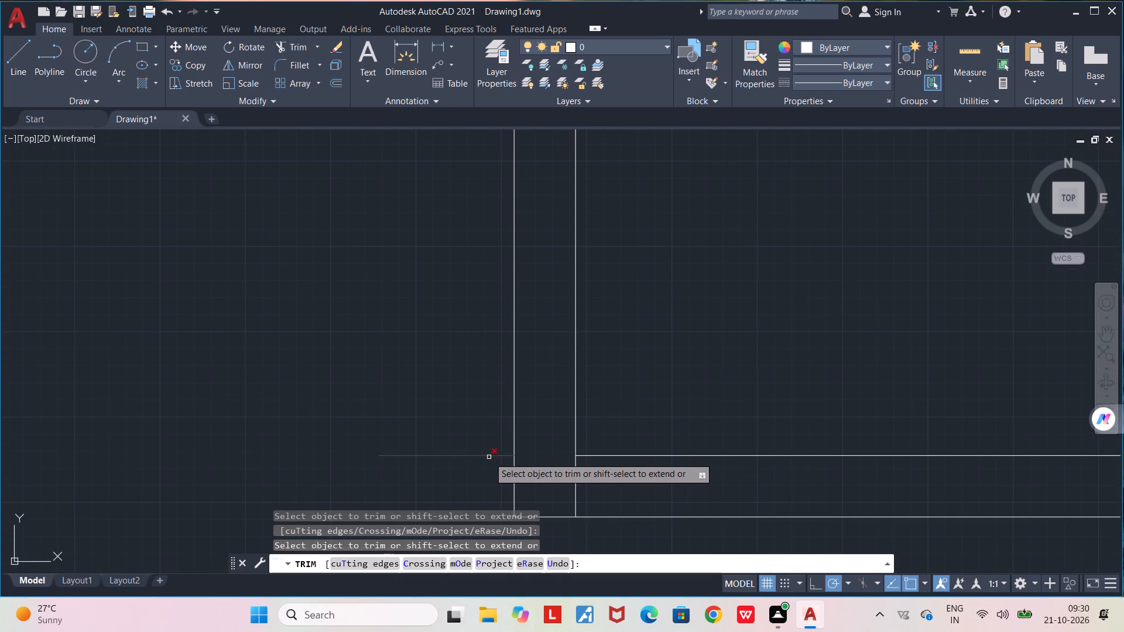
left_click(489, 456)
scroll(489, 456, "down", 3)
key("space")
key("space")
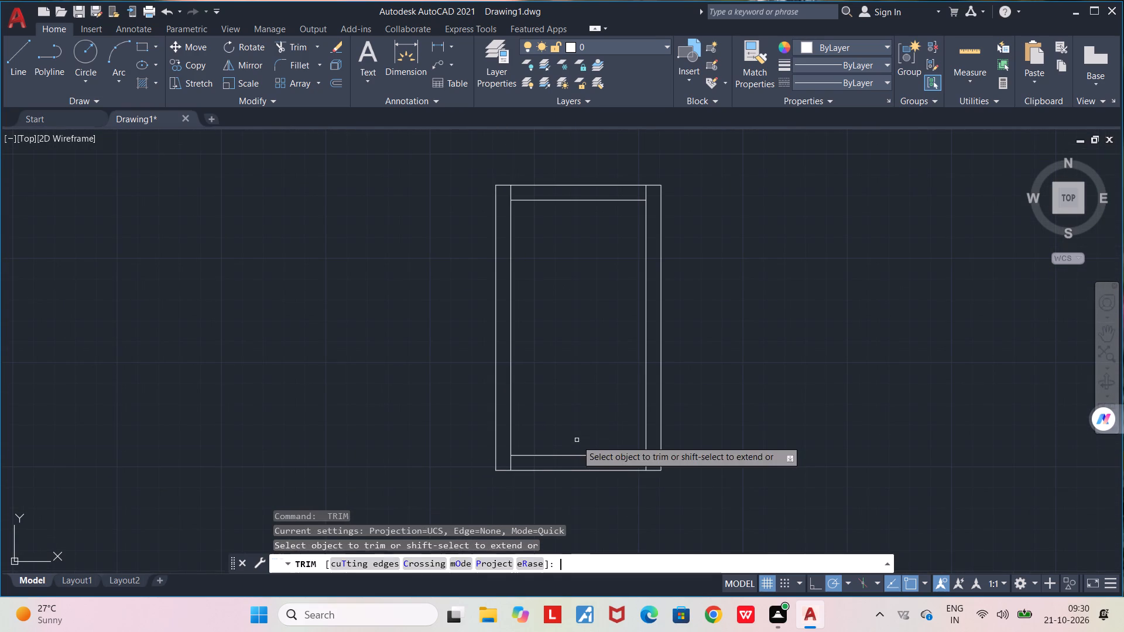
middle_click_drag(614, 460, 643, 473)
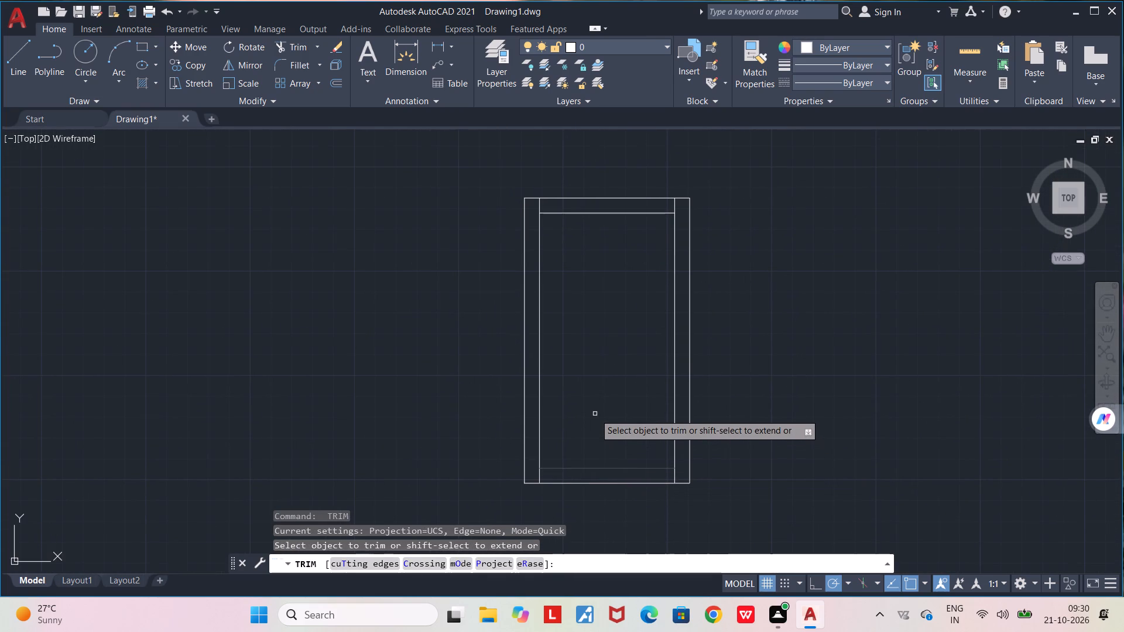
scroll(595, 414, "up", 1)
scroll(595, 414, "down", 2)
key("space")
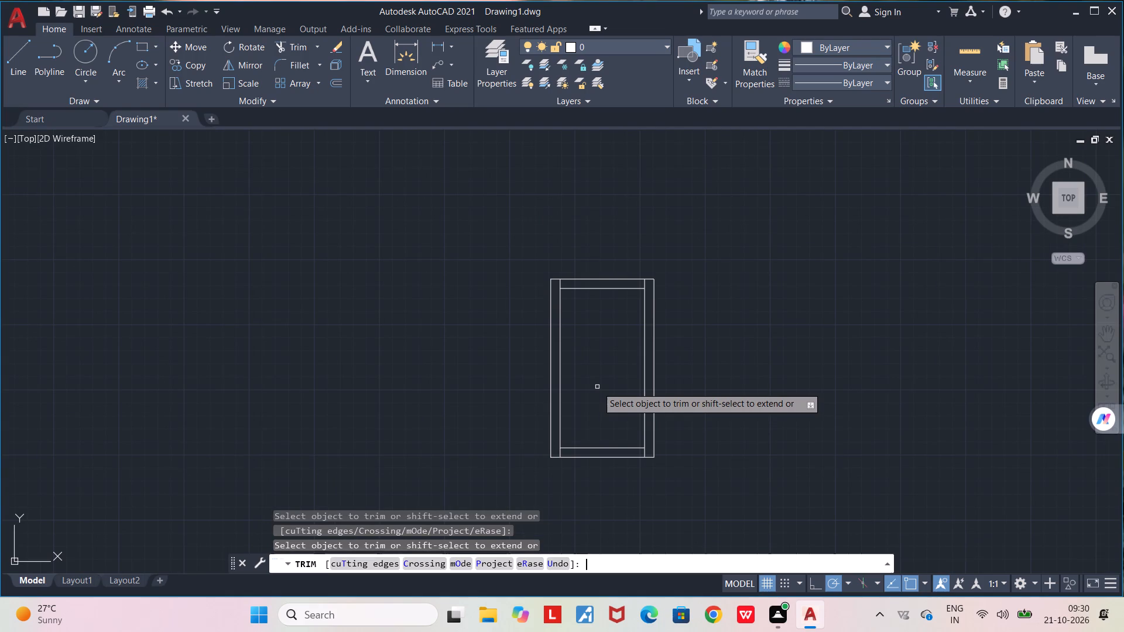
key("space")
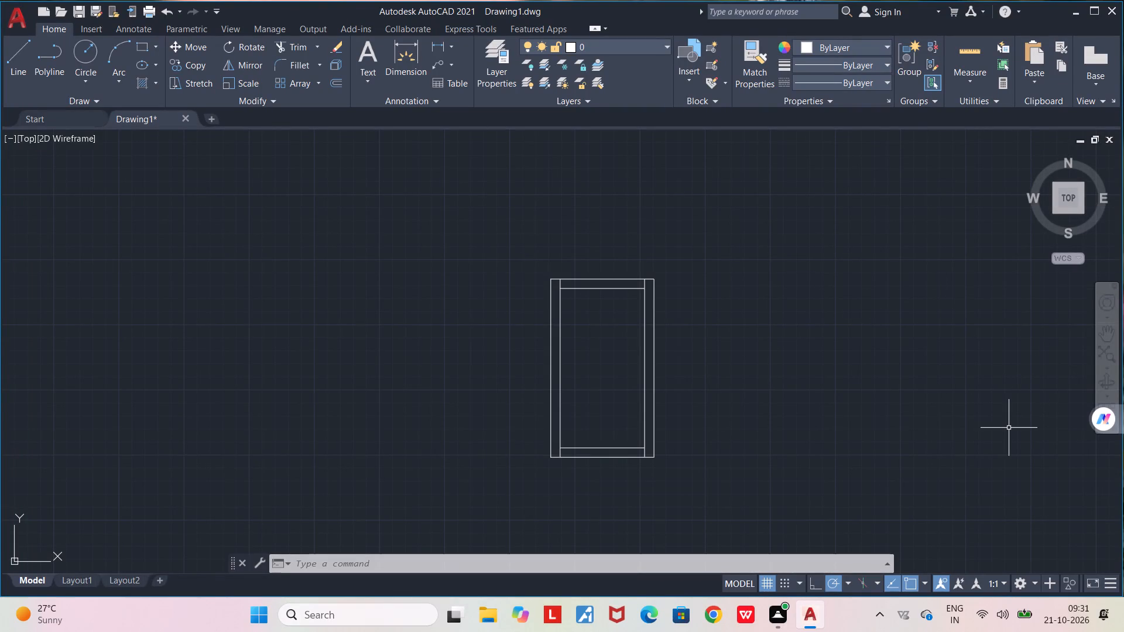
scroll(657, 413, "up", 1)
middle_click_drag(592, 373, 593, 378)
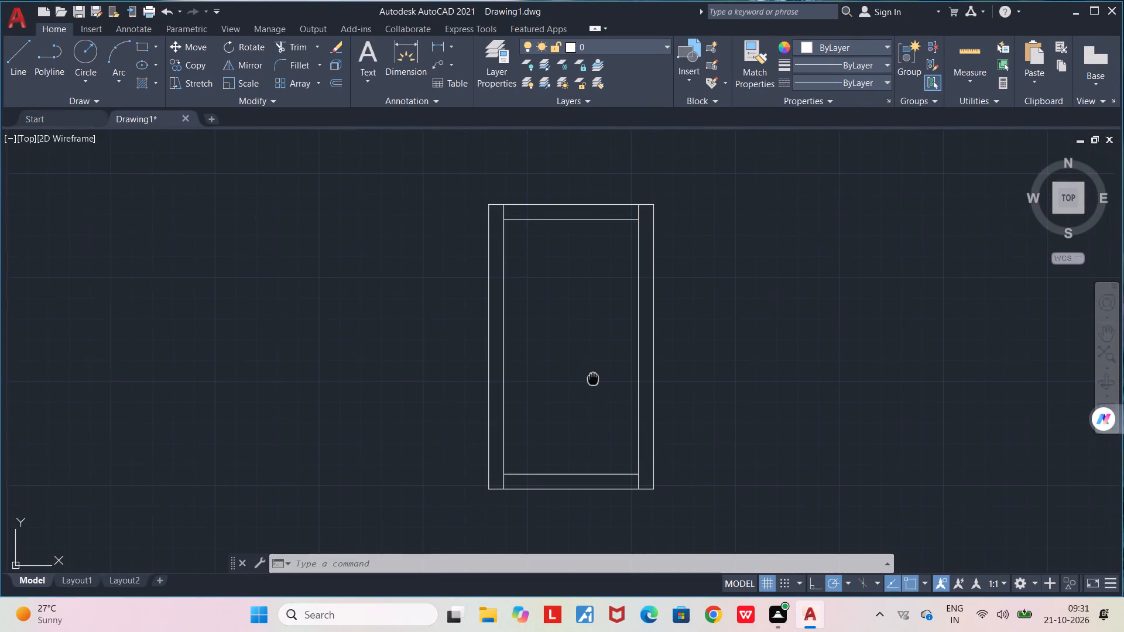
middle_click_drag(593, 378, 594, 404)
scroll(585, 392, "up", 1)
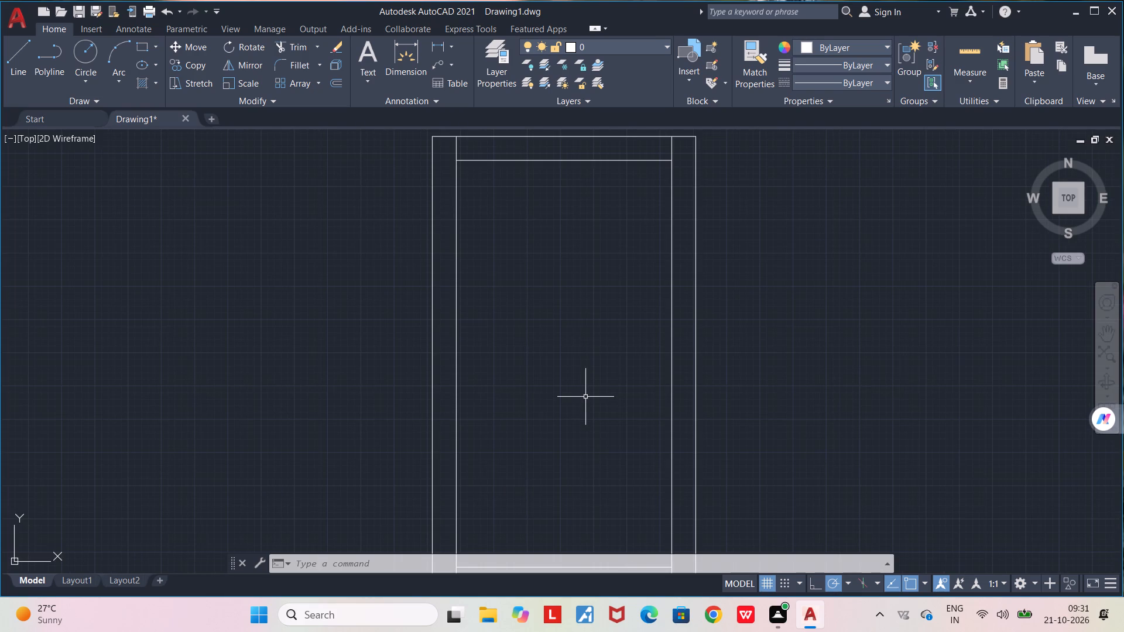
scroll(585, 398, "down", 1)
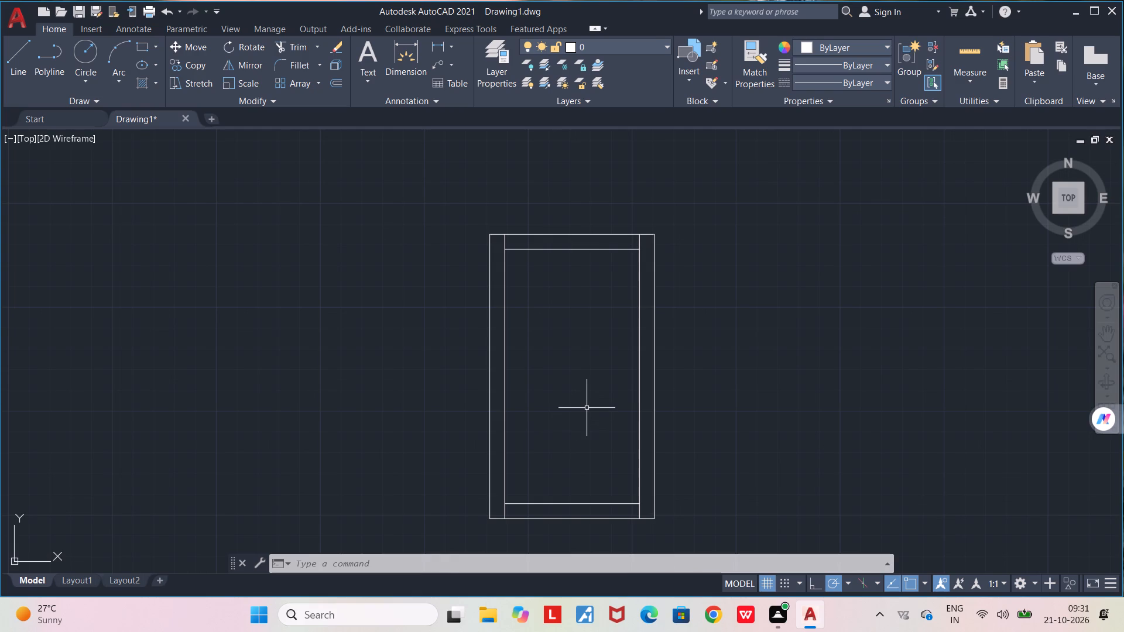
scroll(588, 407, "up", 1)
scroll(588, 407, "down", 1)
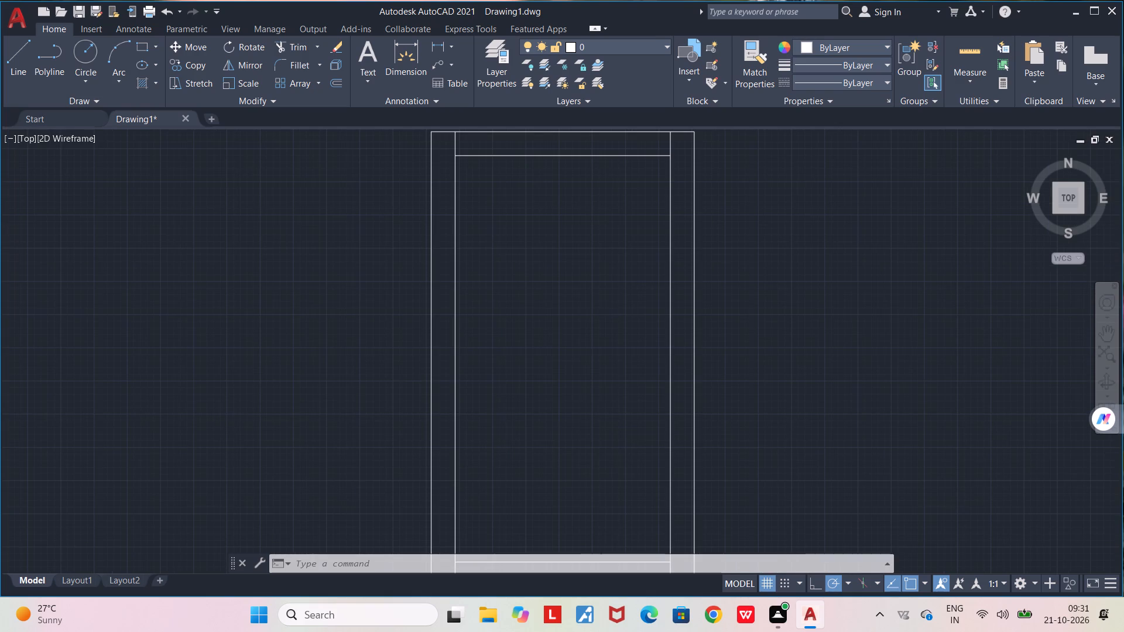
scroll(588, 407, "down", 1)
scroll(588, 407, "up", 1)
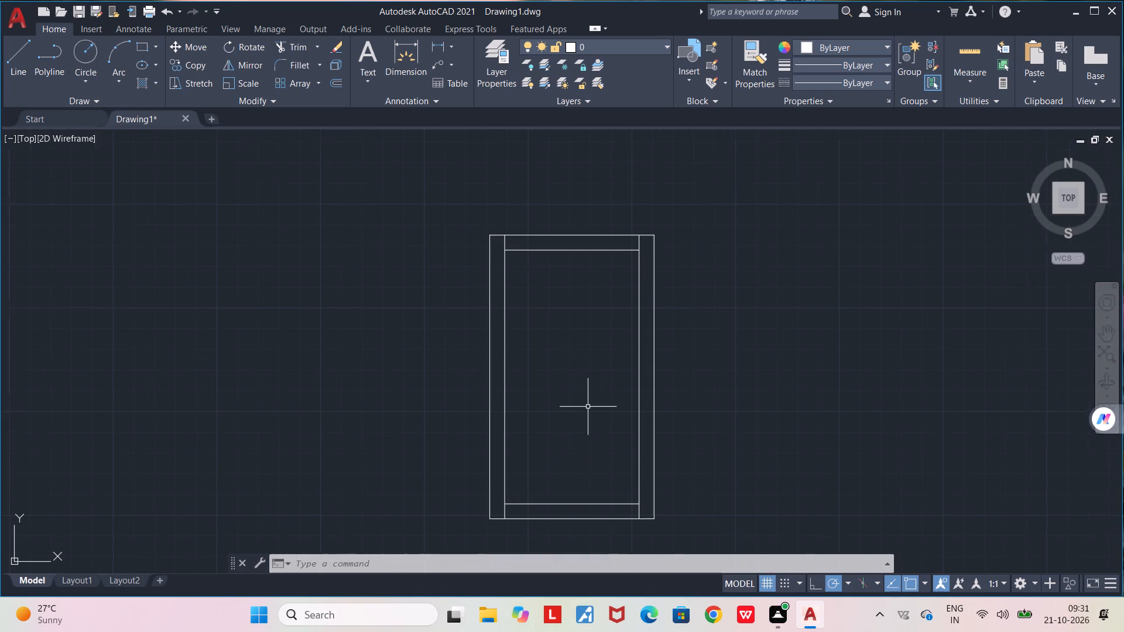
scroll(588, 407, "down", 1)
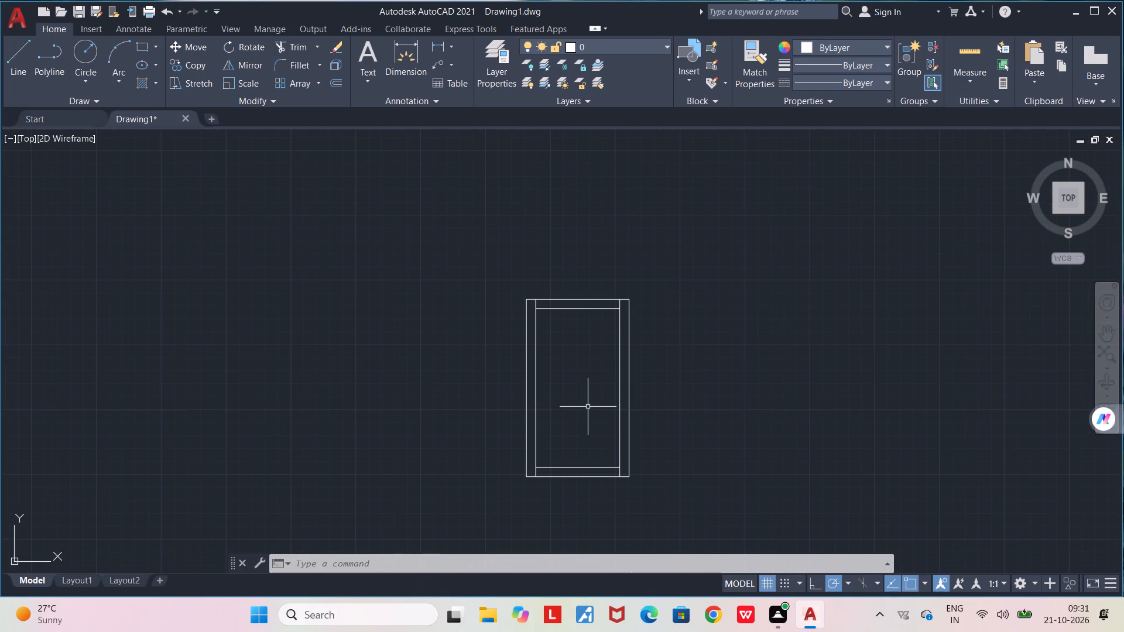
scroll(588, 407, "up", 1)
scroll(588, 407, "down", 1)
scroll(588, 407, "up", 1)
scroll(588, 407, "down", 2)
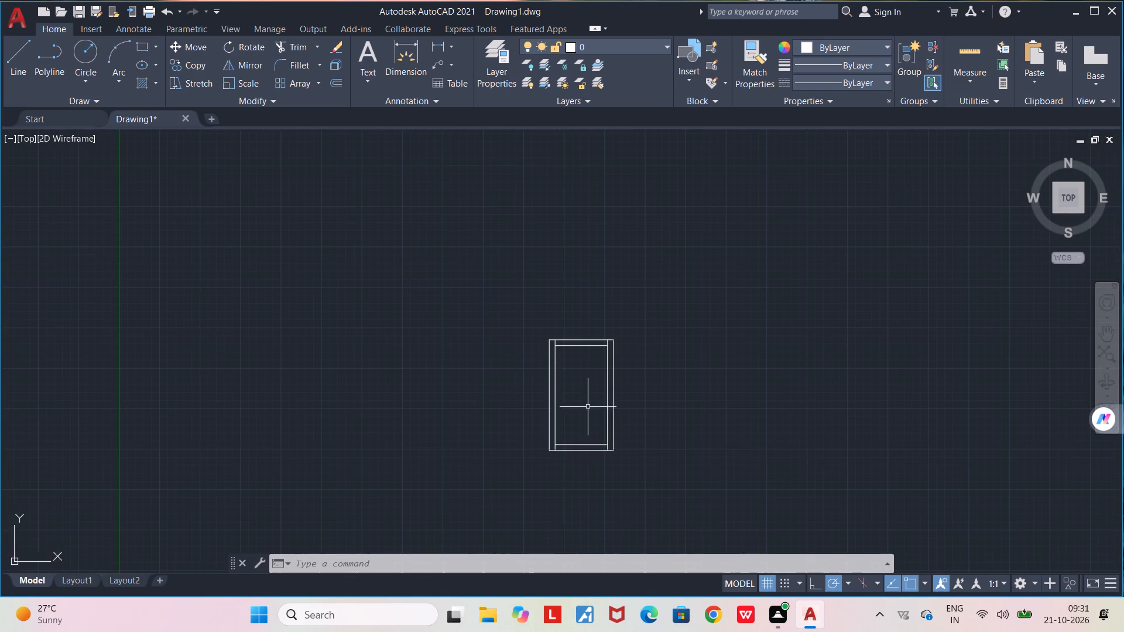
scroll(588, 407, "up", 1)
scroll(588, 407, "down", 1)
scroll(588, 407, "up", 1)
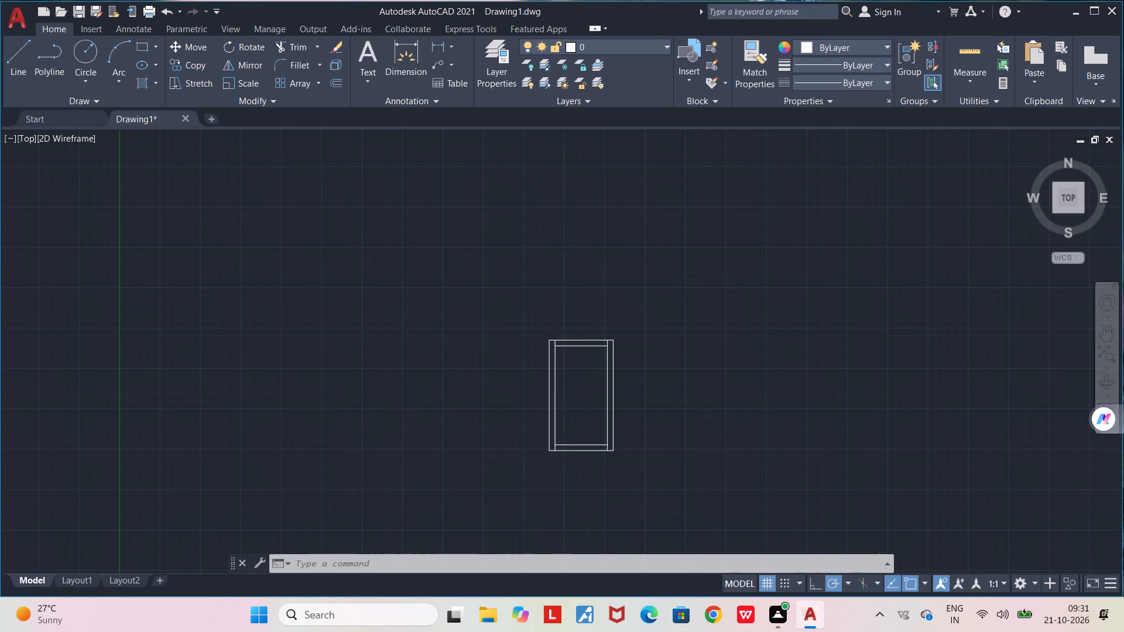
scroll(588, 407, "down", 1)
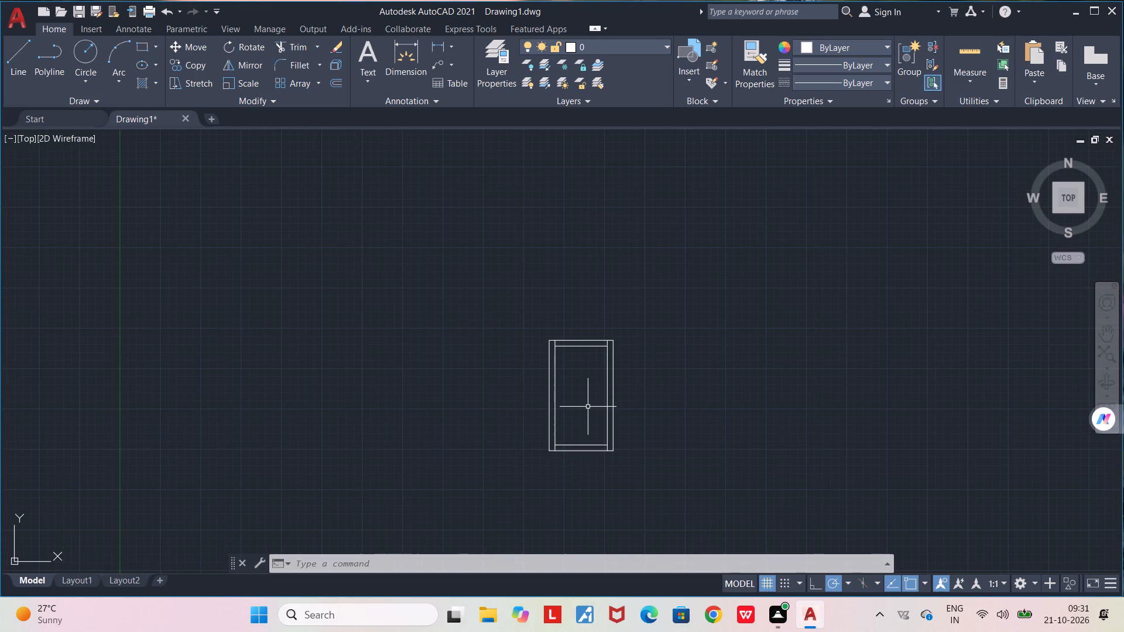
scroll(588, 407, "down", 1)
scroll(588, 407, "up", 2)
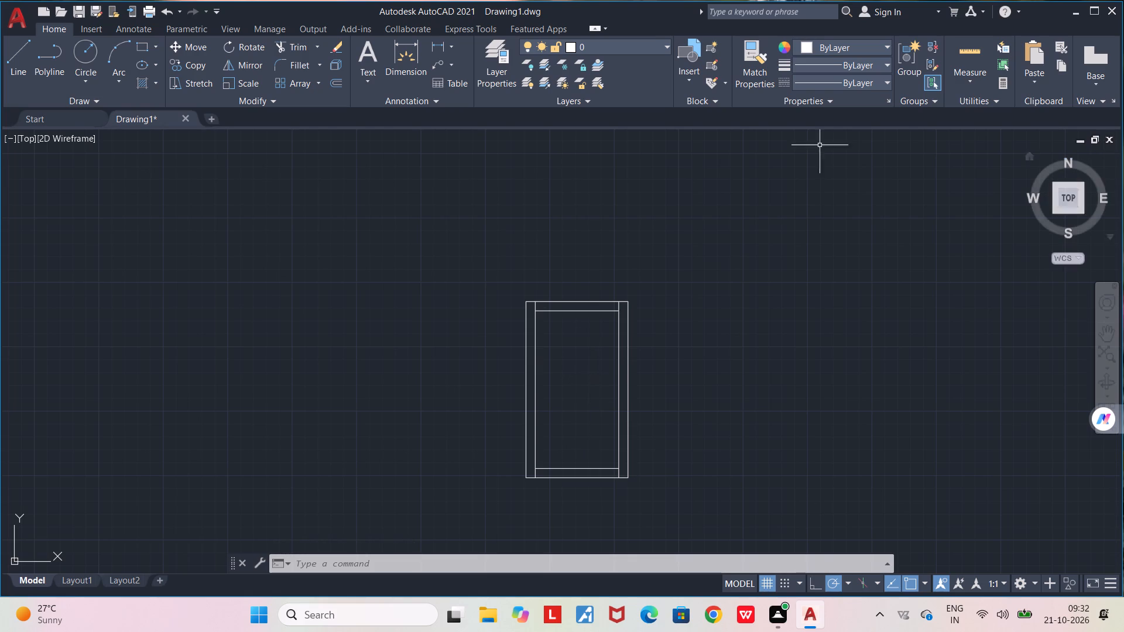
Draw a 10'0" horizontal line rightward along the top inset line, starting at its corner with the left inset line.
scroll(559, 311, "up", 4)
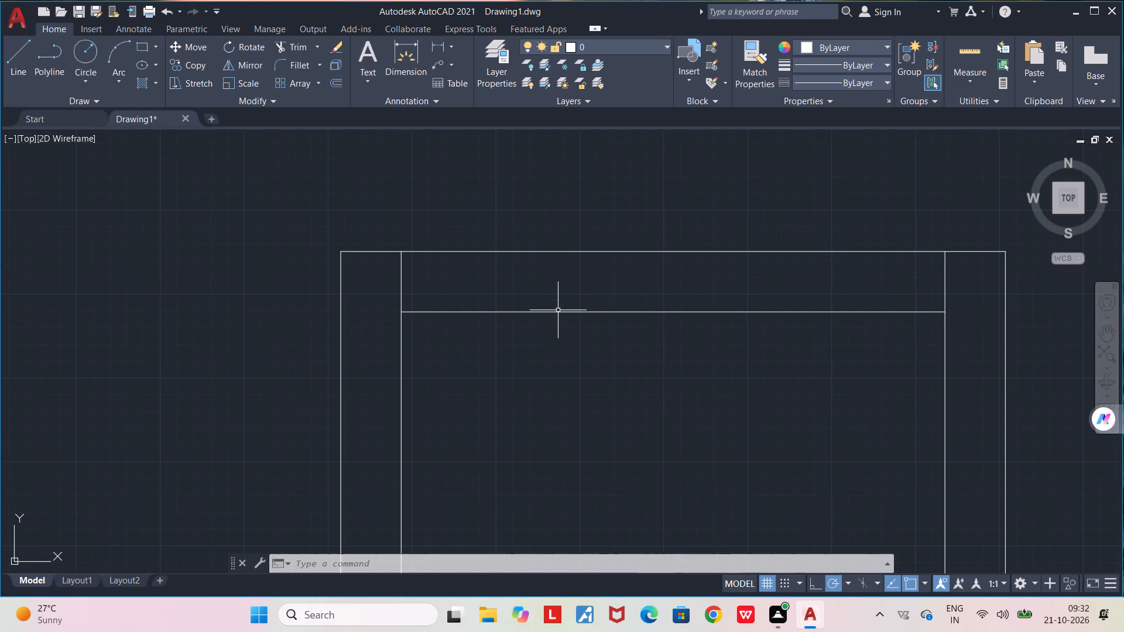
middle_click_drag(556, 366, 554, 341)
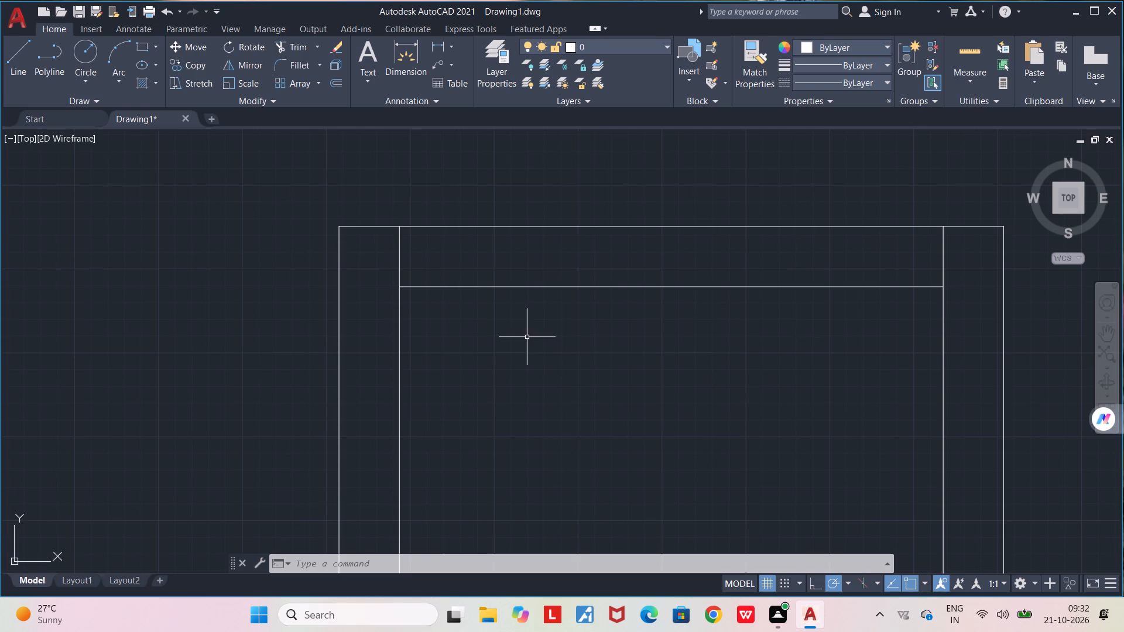
key("l")
key("Return")
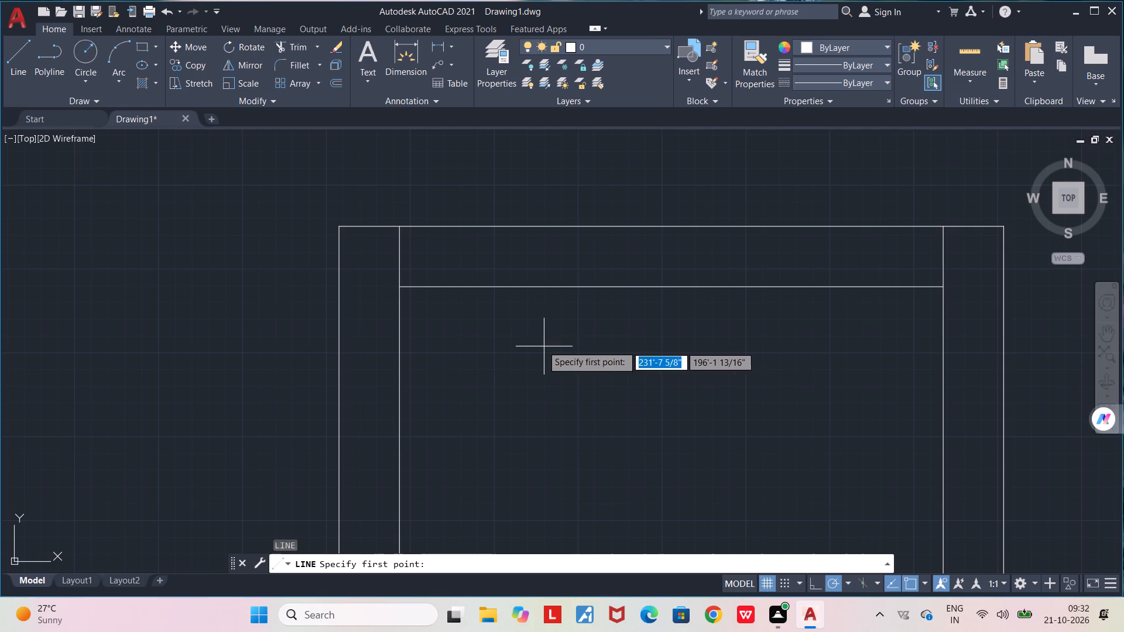
left_click(401, 287)
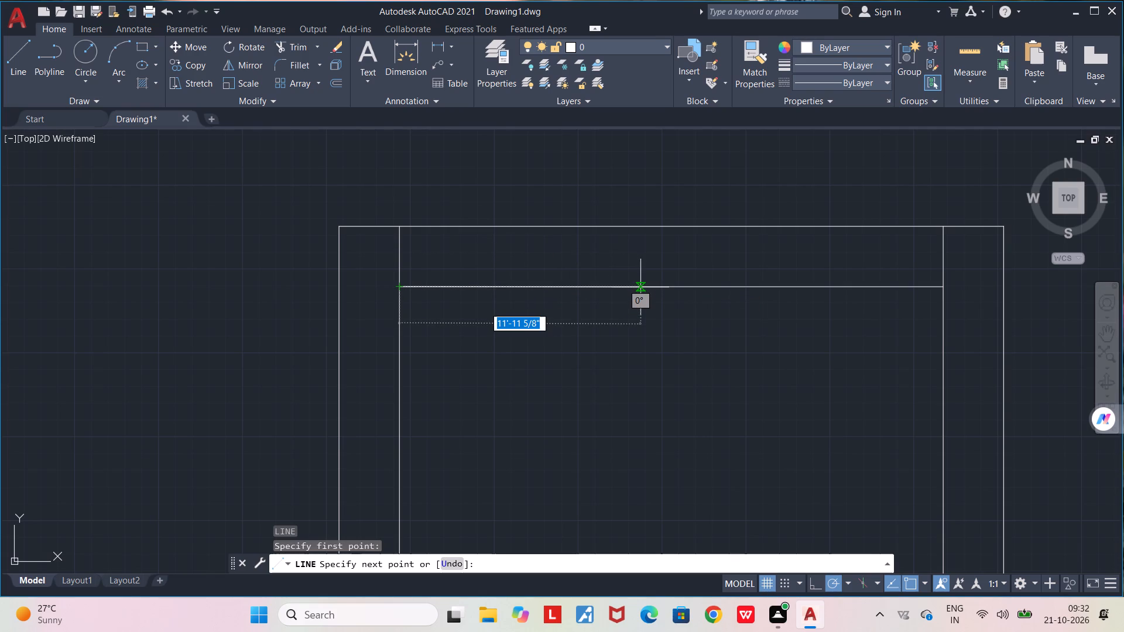
type("10'")
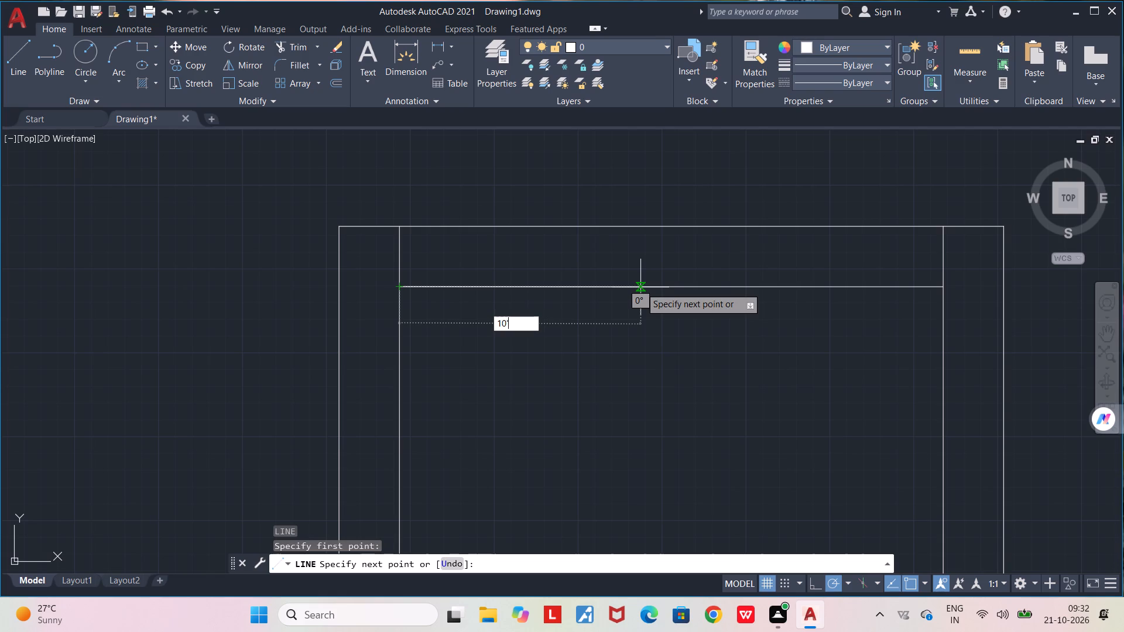
key("0")
key("shift+quotedbl")
key("Return")
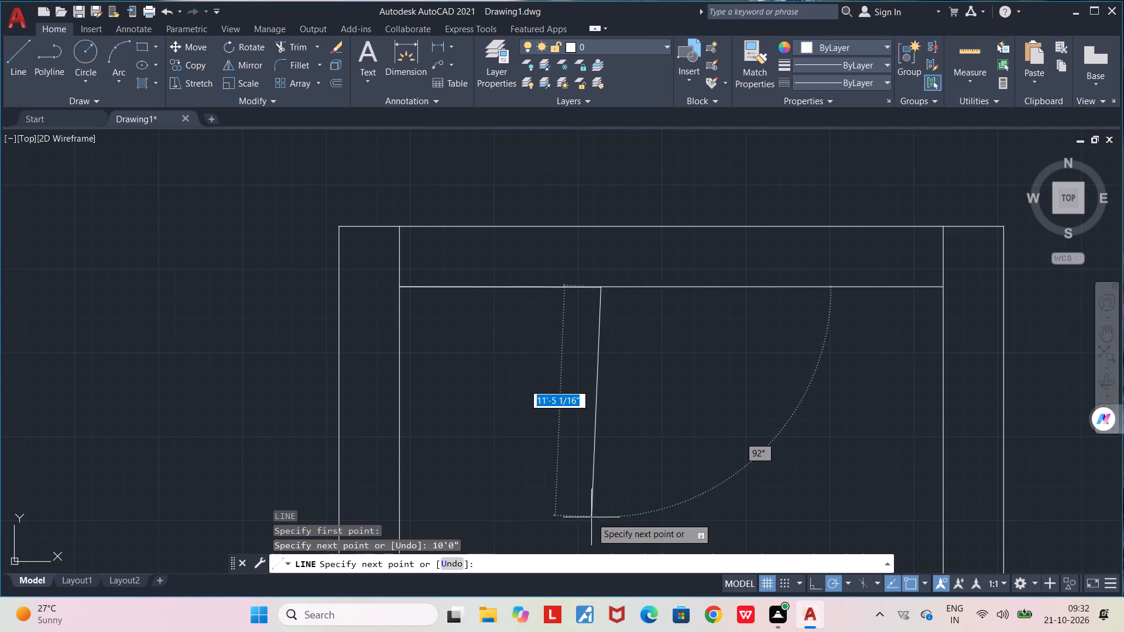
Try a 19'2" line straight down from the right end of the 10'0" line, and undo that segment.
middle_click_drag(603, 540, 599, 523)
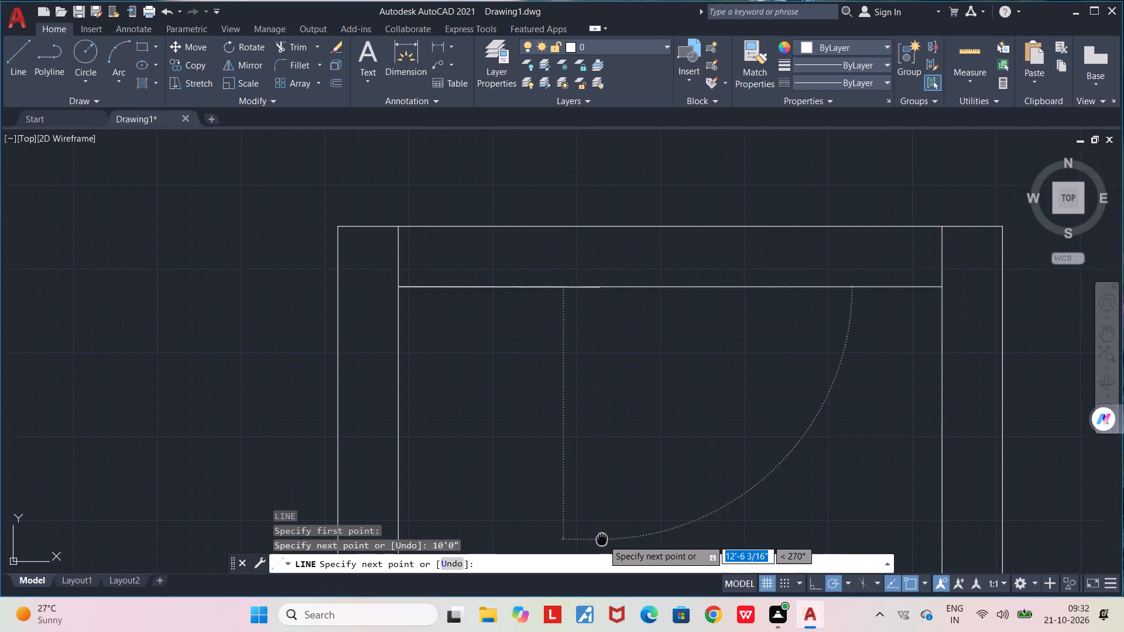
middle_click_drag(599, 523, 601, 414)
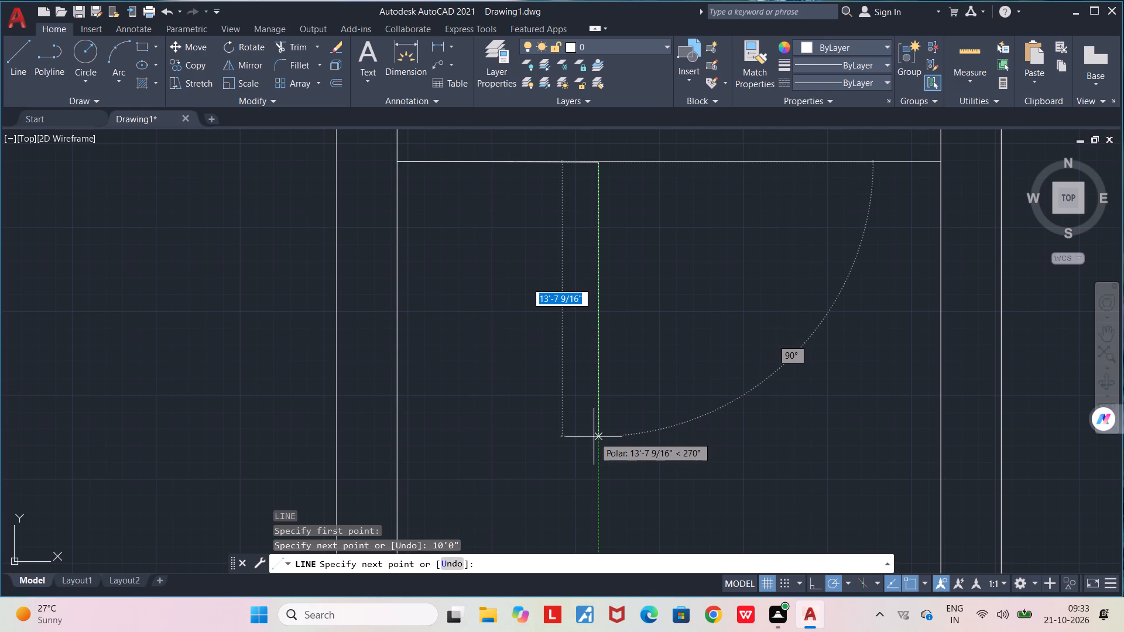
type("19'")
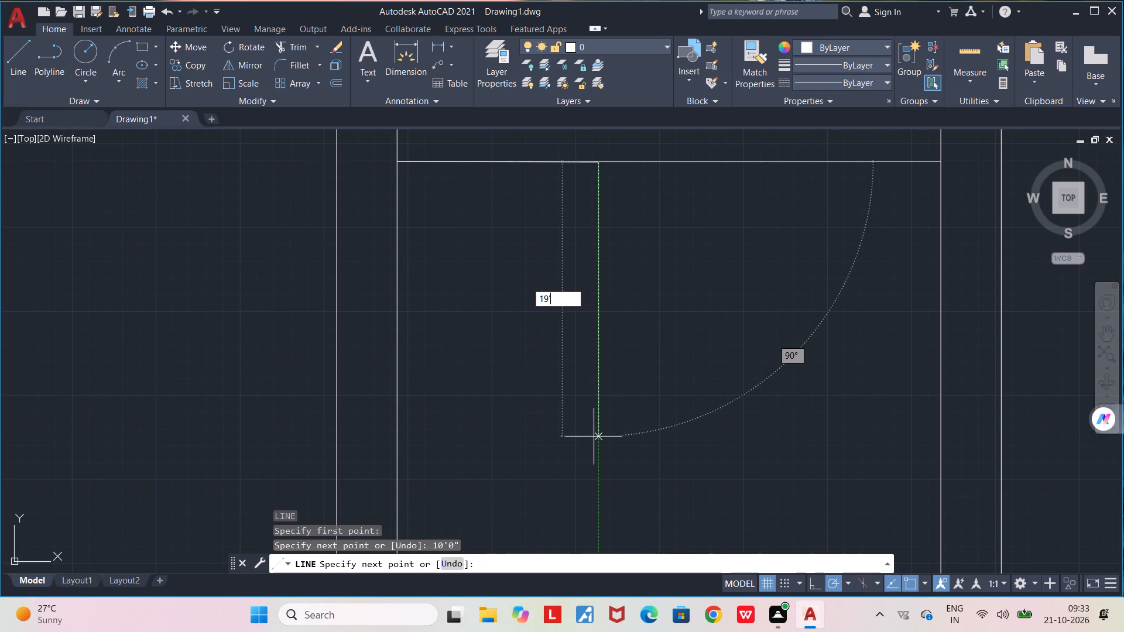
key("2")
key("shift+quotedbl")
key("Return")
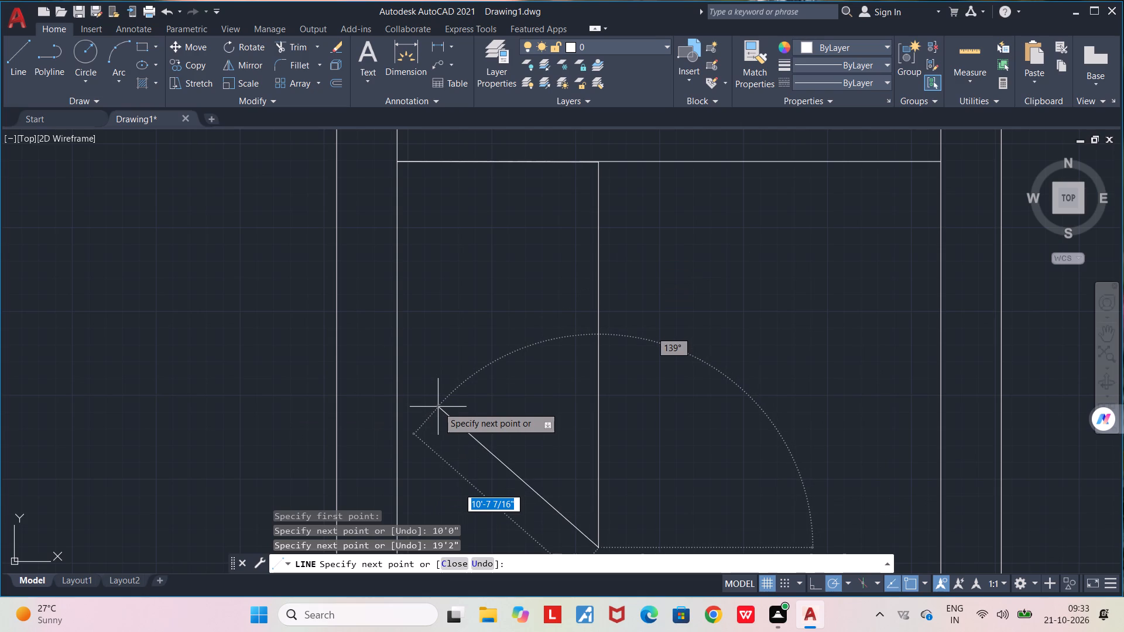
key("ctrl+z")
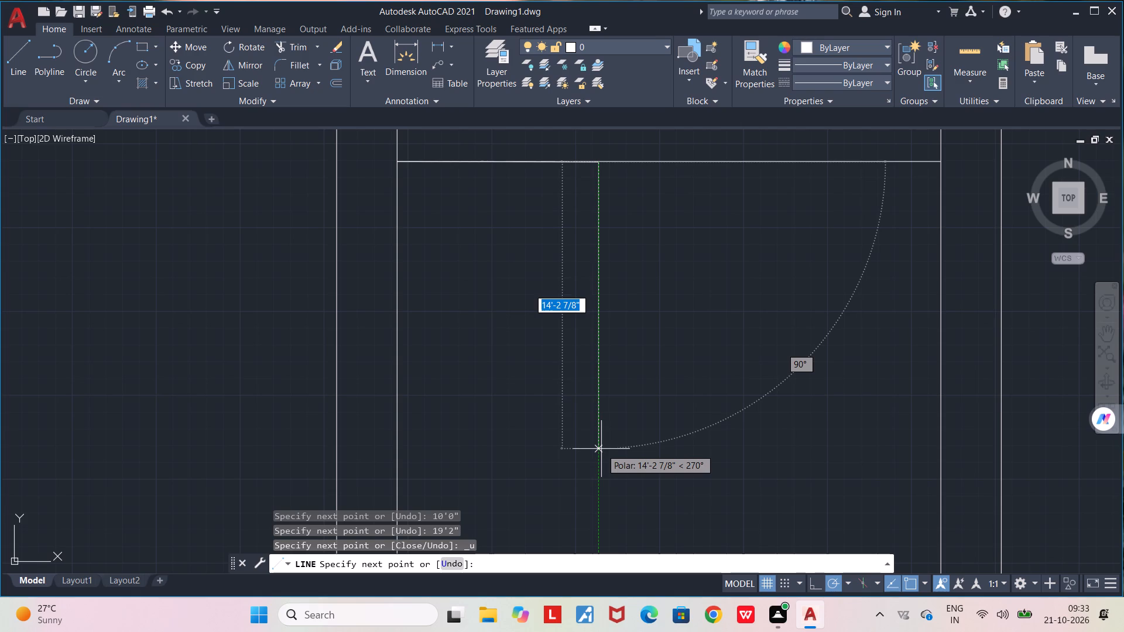
Draw a 15'0" line down from the 10'0" line's right end, continuing horizontally leftward past the left inset line.
type("15'")
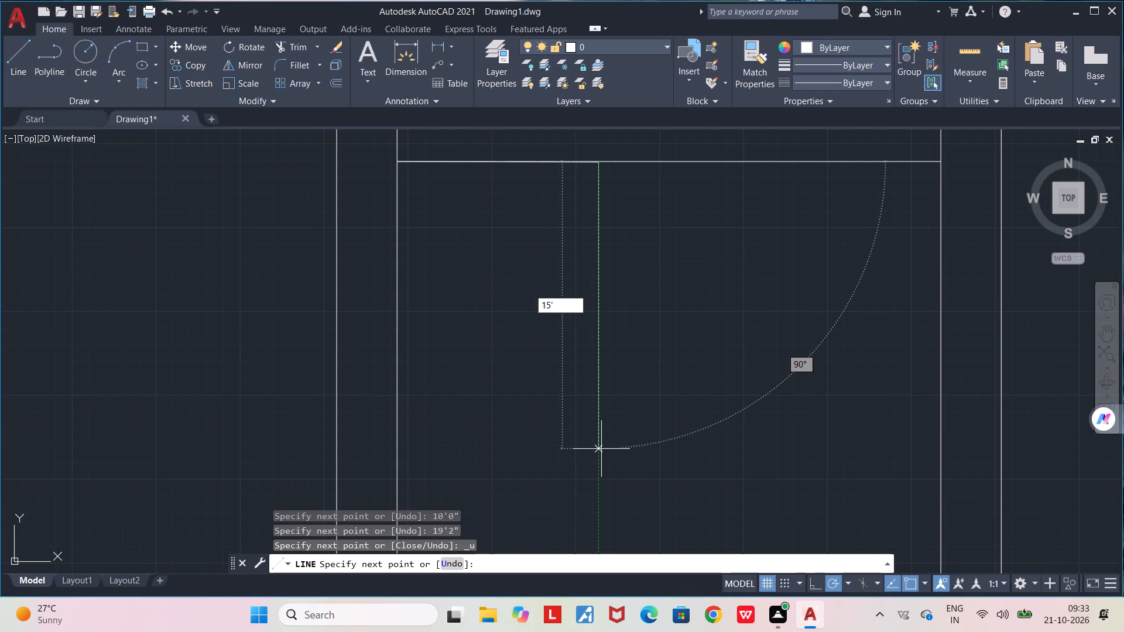
key("0")
key("shift+quotedbl")
key("shift+Return")
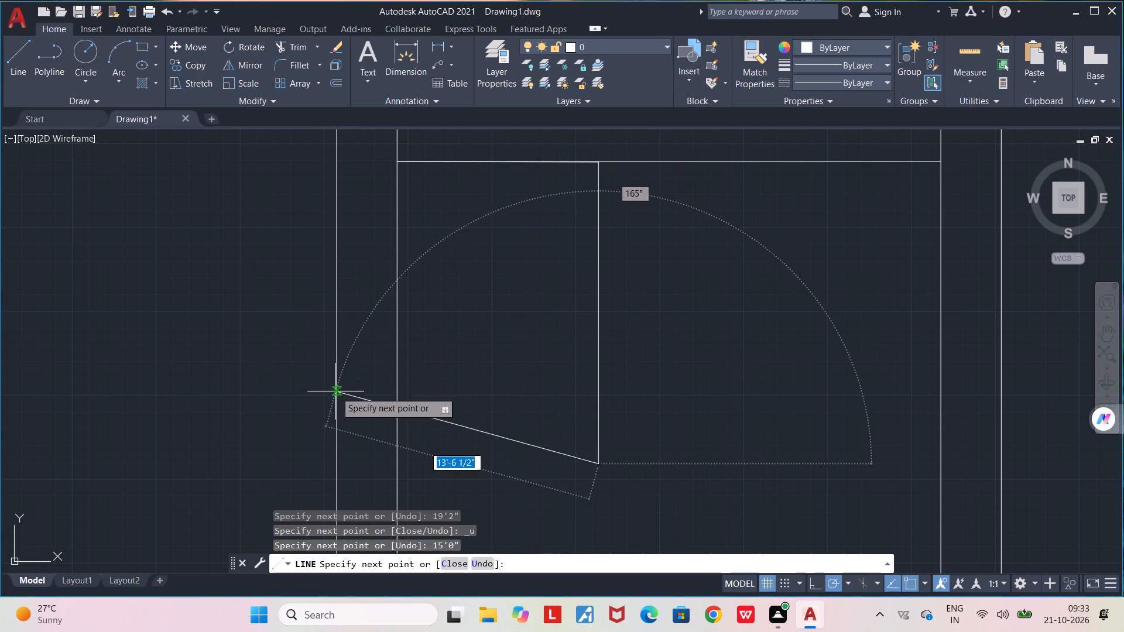
left_click(362, 468)
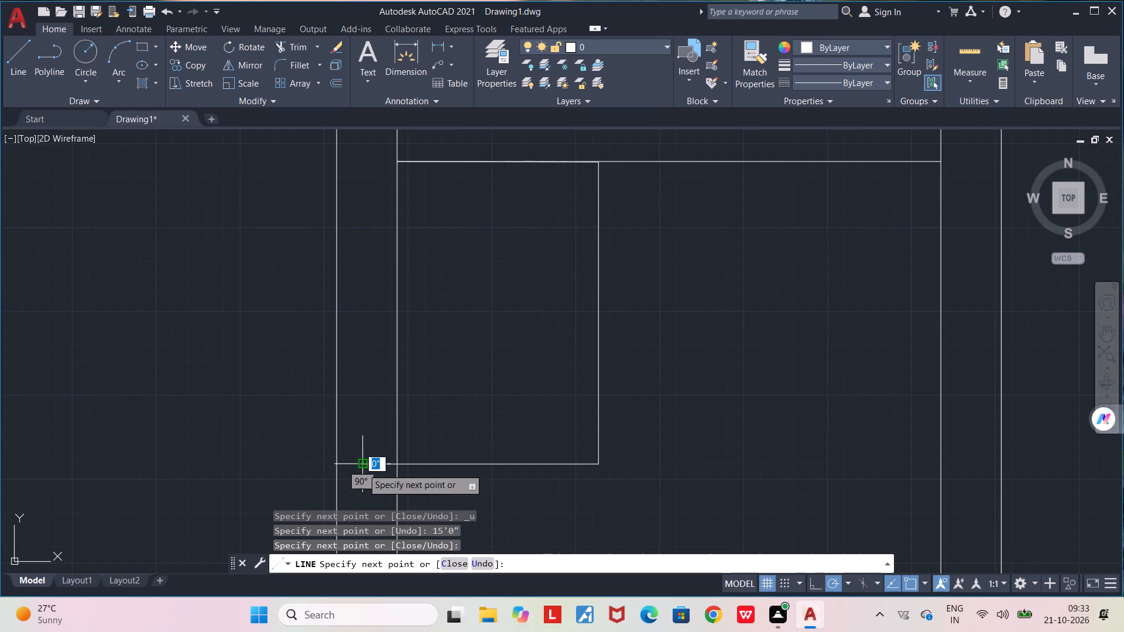
key("space")
Trim the room's lower horizontal line back to the left inset line.
key("t")
type("TR")
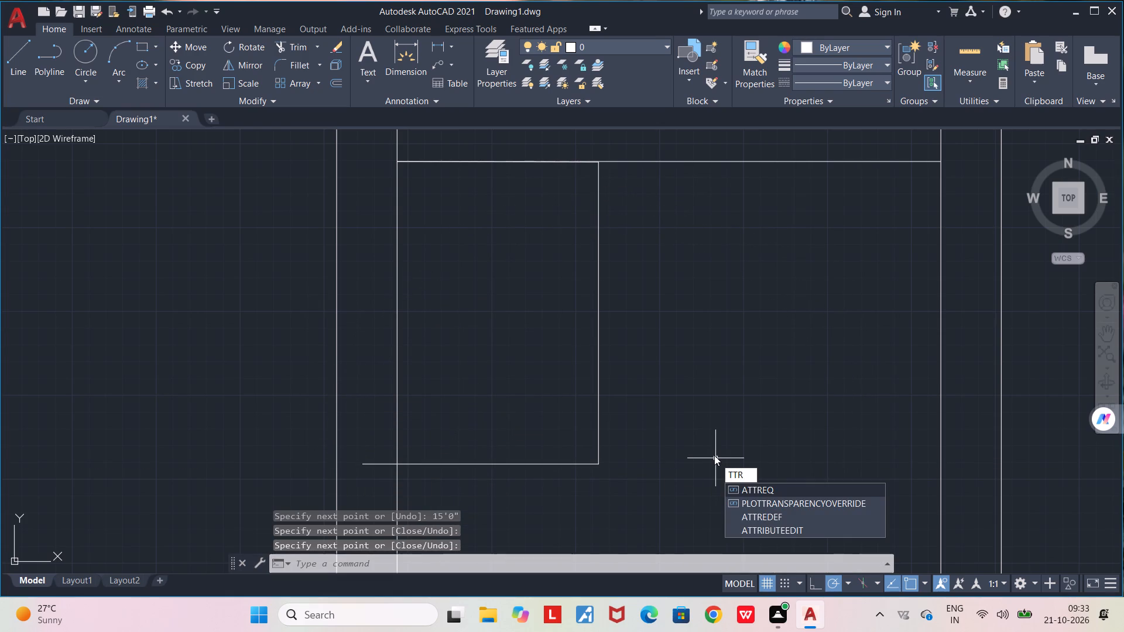
key("Escape")
key("t")
key("r")
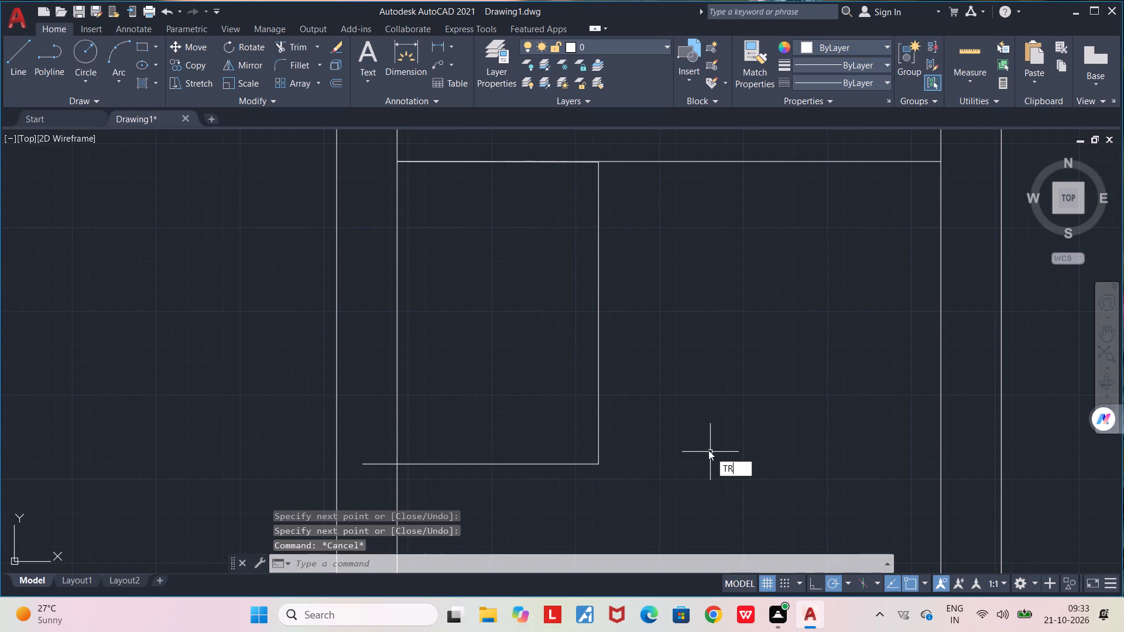
key("Return")
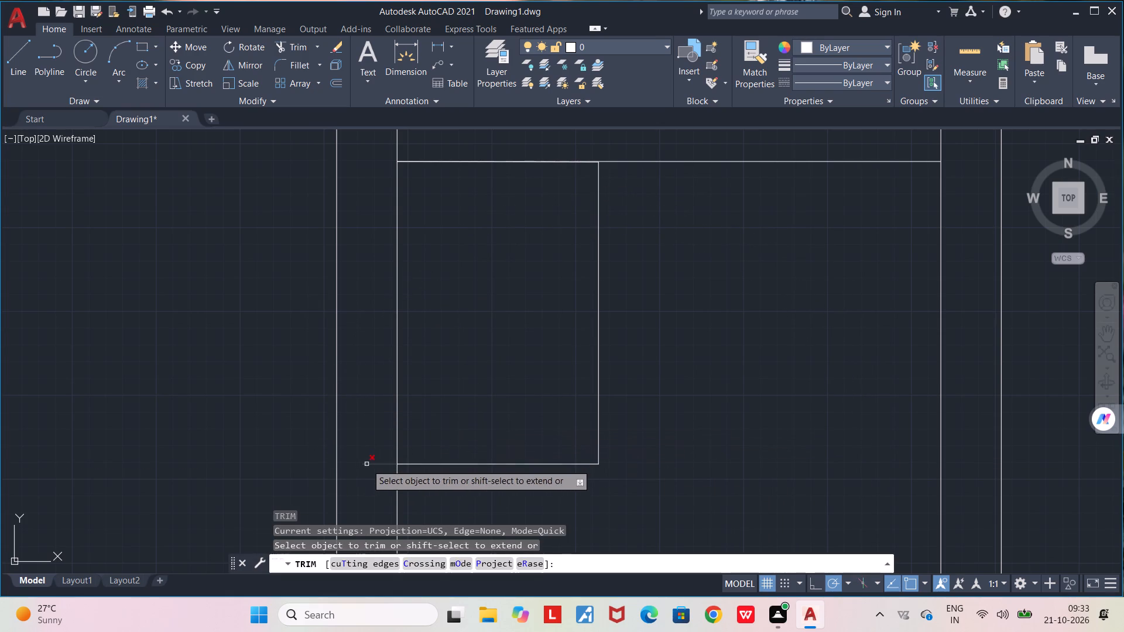
left_click(372, 465)
Trim away the redundant 10'0" line running just below the top inset line.
middle_click_drag(486, 289, 523, 413)
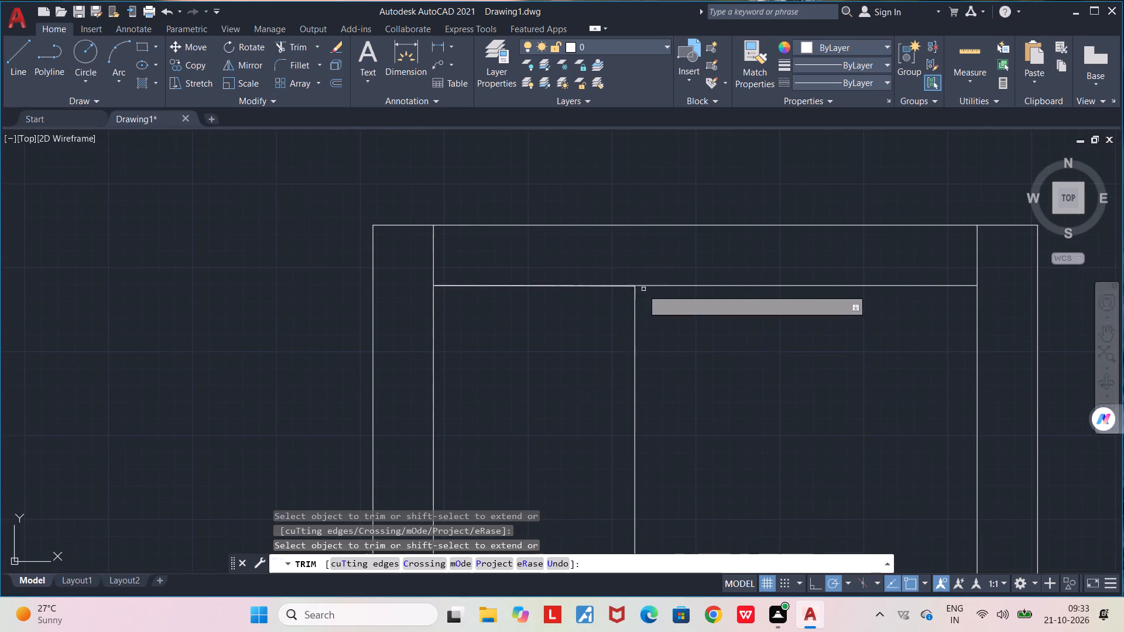
scroll(628, 290, "up", 7)
left_click(659, 245)
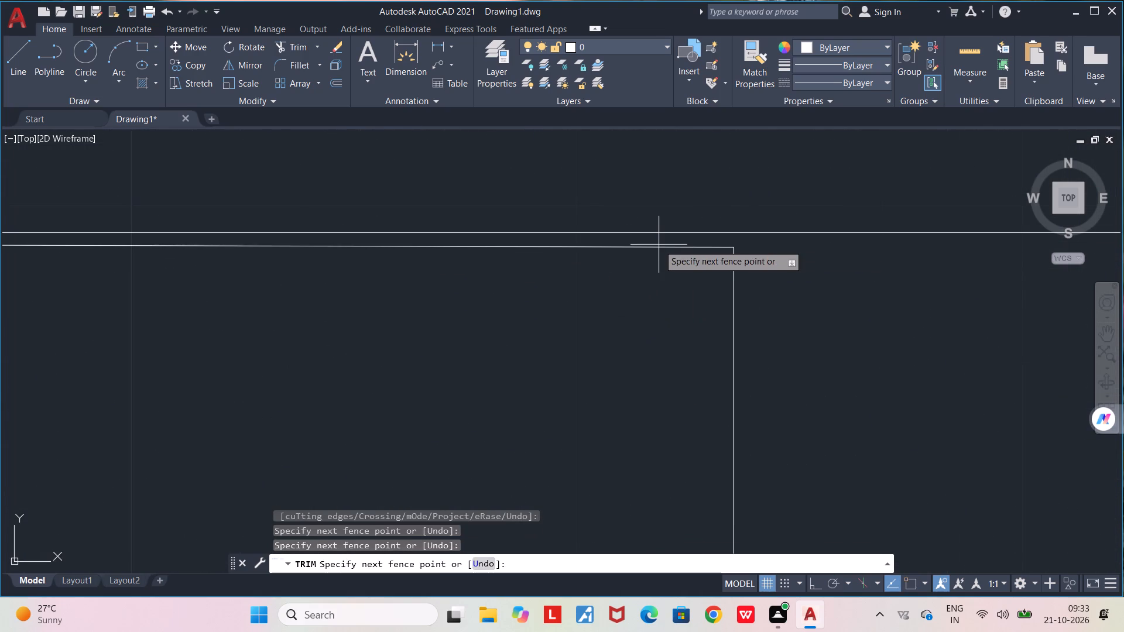
left_click(655, 254)
scroll(653, 282, "down", 3)
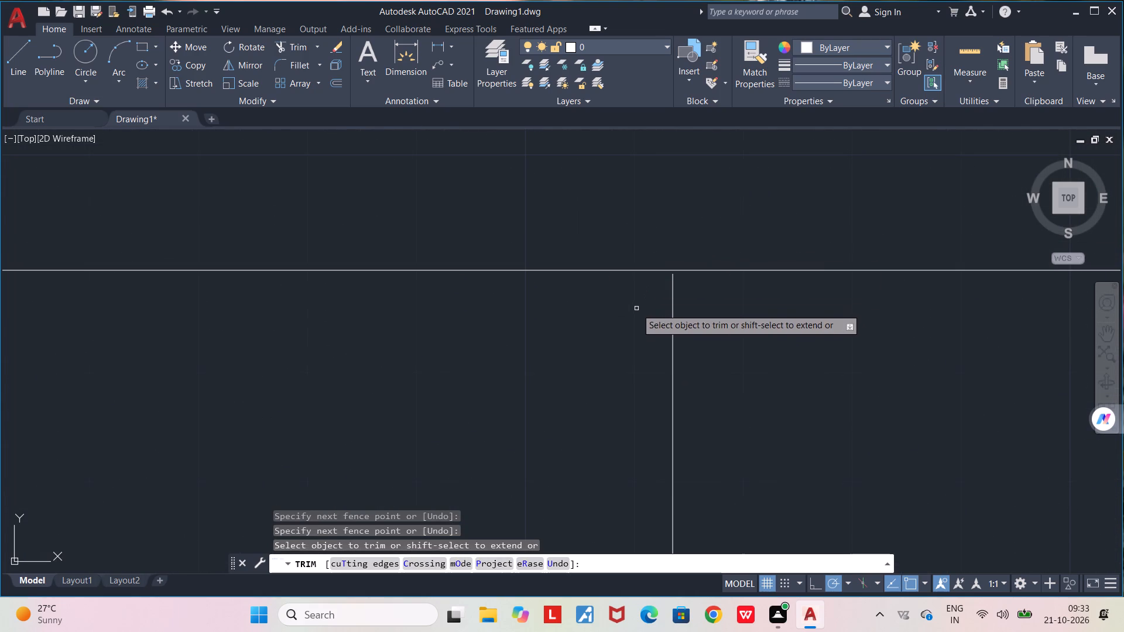
key("Escape")
Draw a vertical line about 11/16" long from the 15'0" line's upper end up past the top inset line.
middle_click_drag(641, 322, 531, 410)
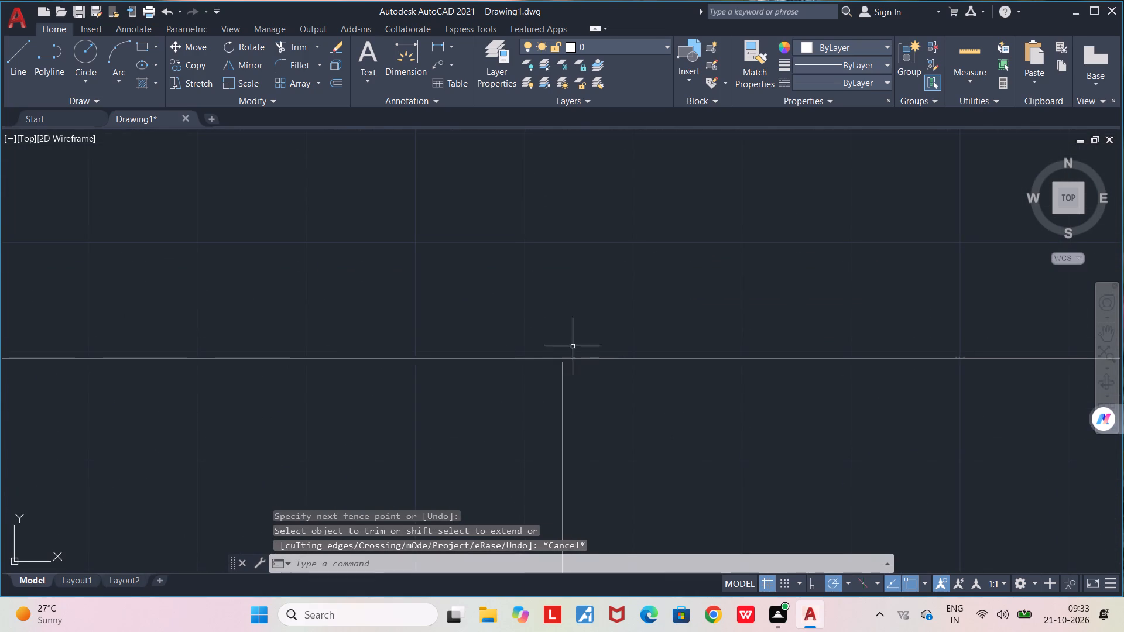
scroll(563, 365, "up", 5)
key("l")
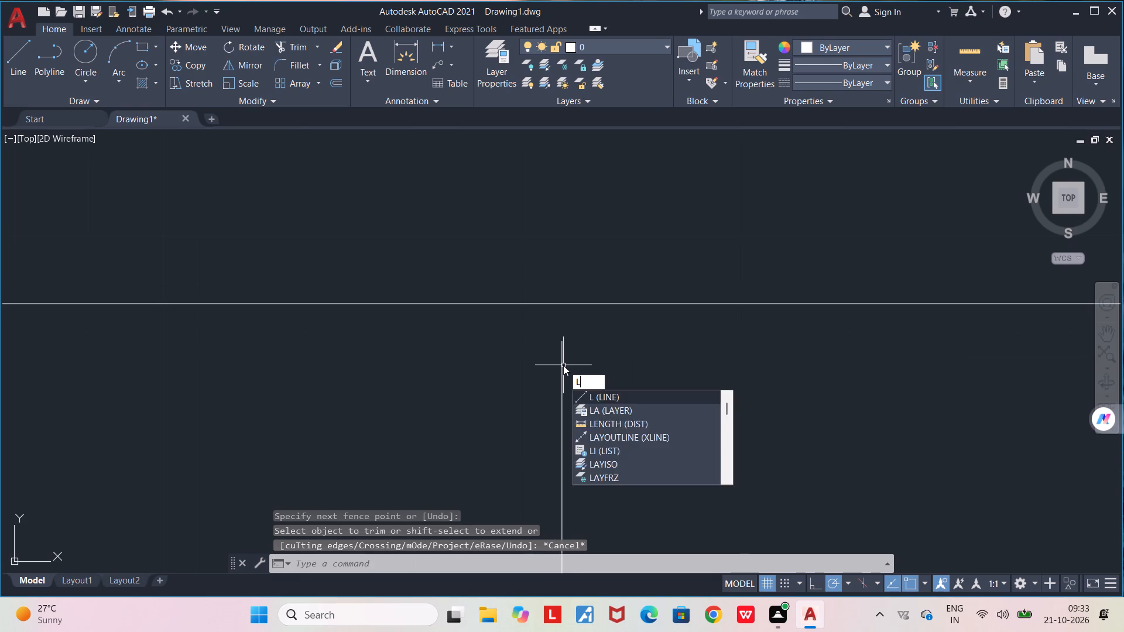
key("Return")
left_click(563, 343)
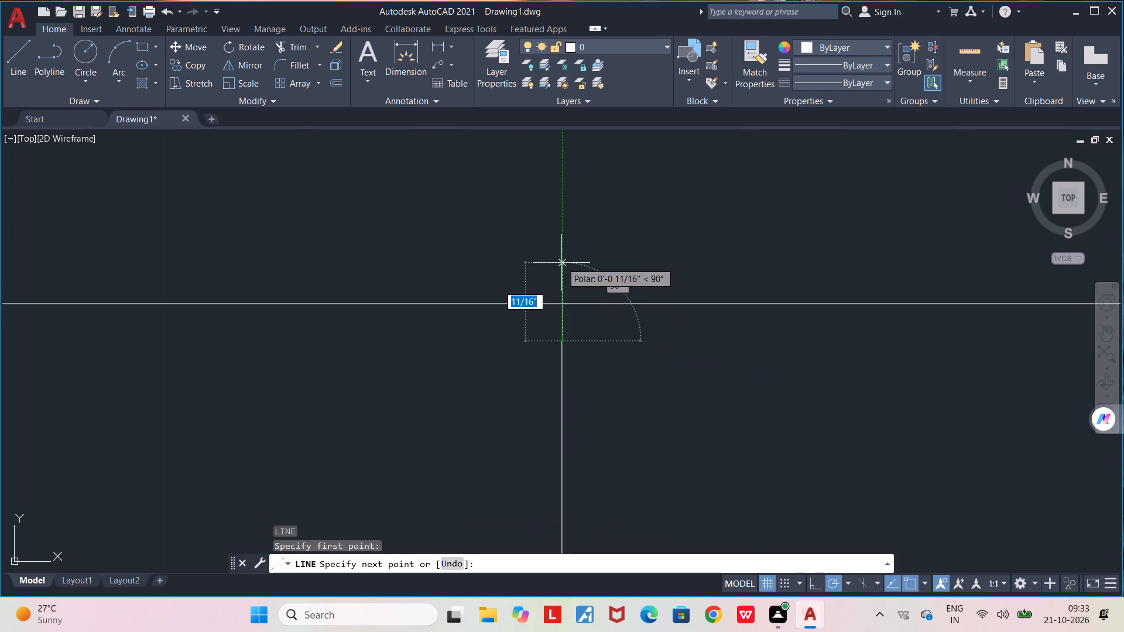
left_click(561, 260)
key("space")
Trim the short vertical line's overhang above the top inset line.
type("TR")
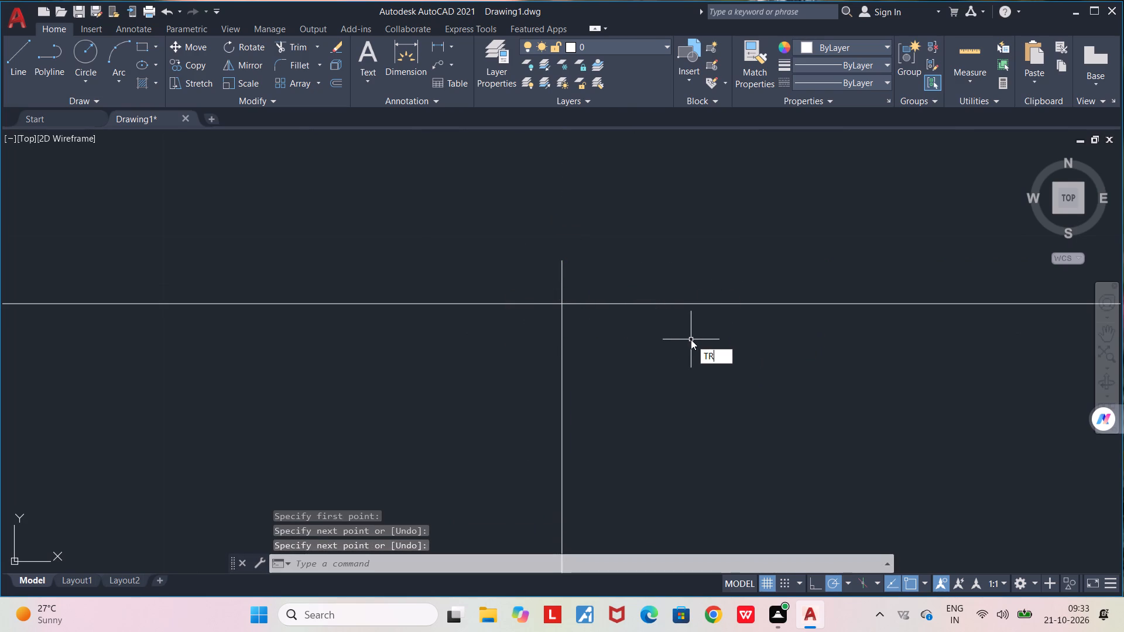
key("Return")
left_click(561, 283)
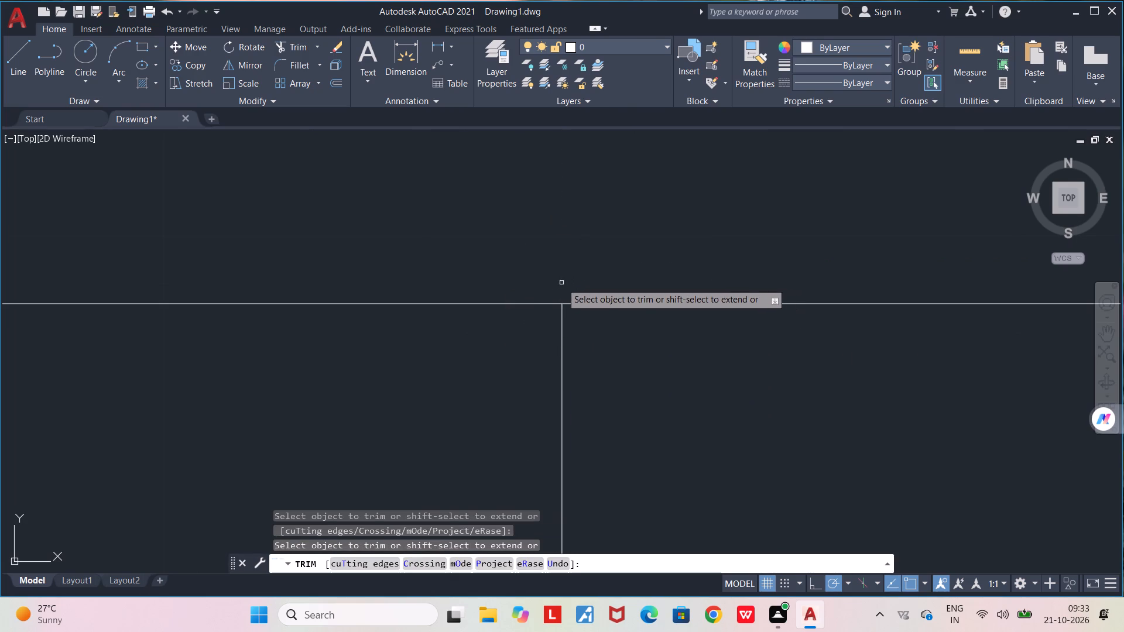
scroll(633, 249, "down", 4)
scroll(654, 365, "down", 4)
middle_click_drag(683, 439, 600, 219)
scroll(601, 222, "down", 2)
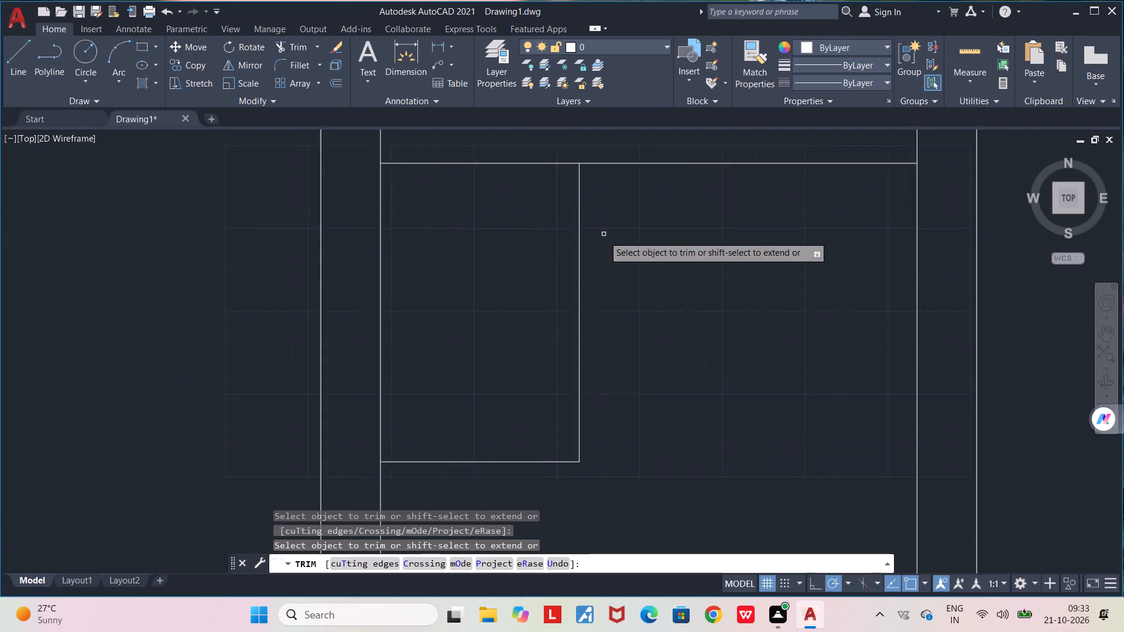
key("Escape")
Draw a 14'0" line down along the right inset line, starting at its corner with the top inset line.
middle_click_drag(638, 324, 667, 373)
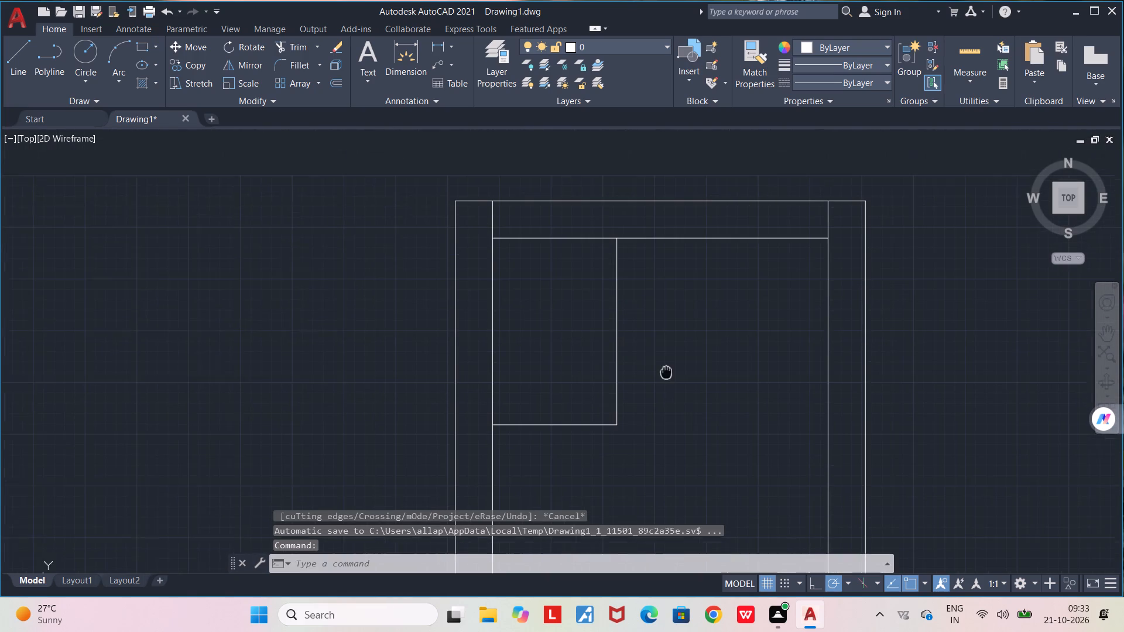
middle_click_drag(667, 373, 667, 375)
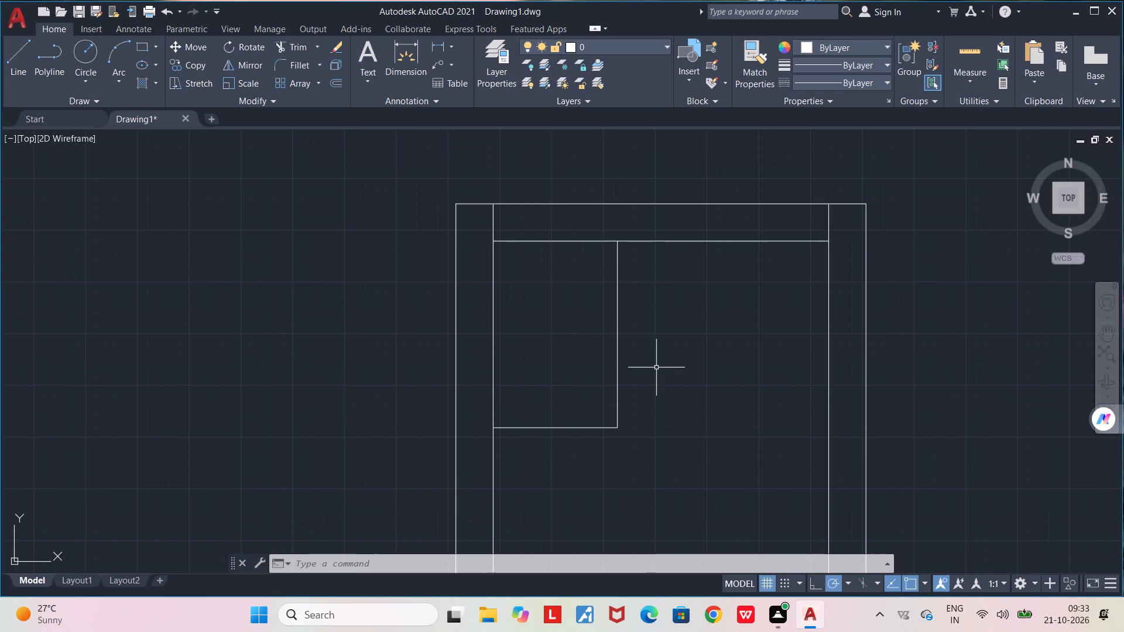
key("space")
key("Escape")
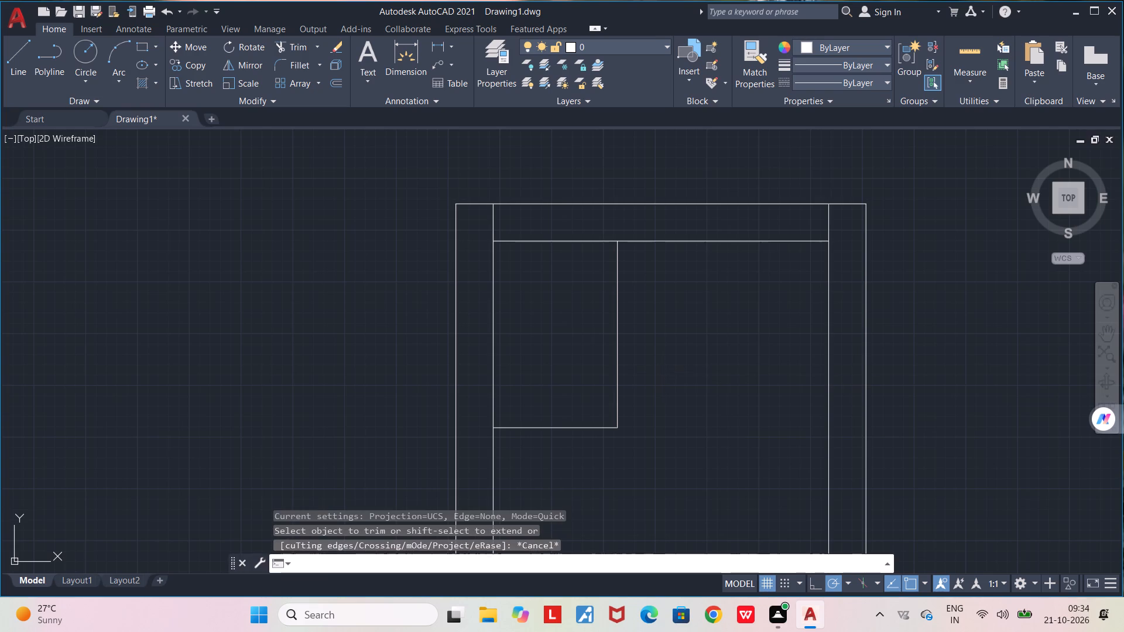
key("l")
key("Return")
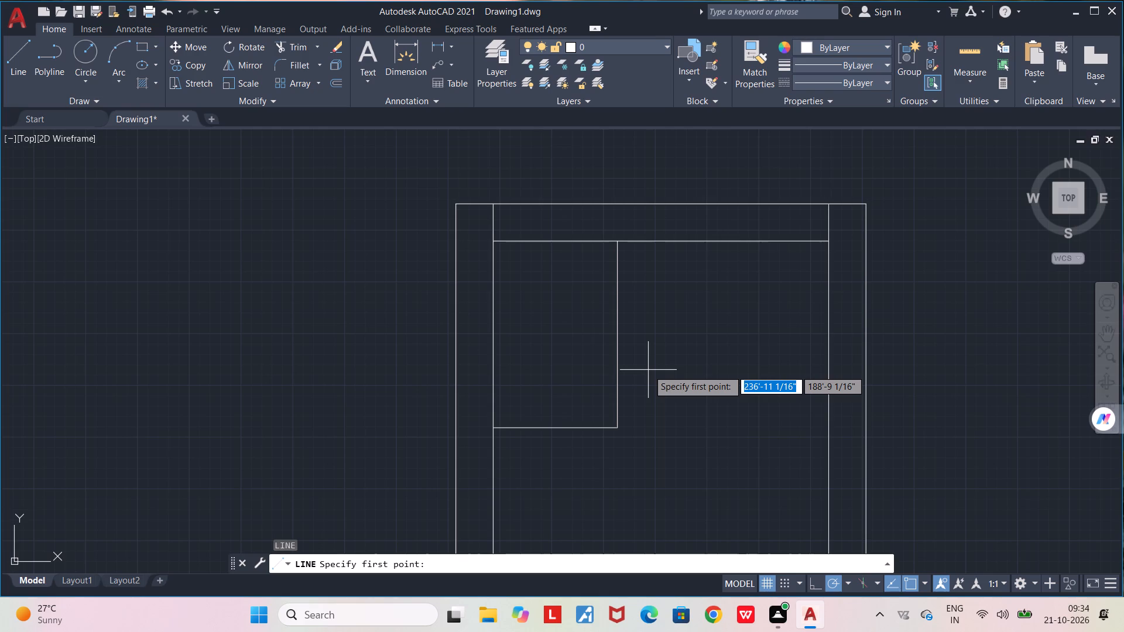
left_click(825, 242)
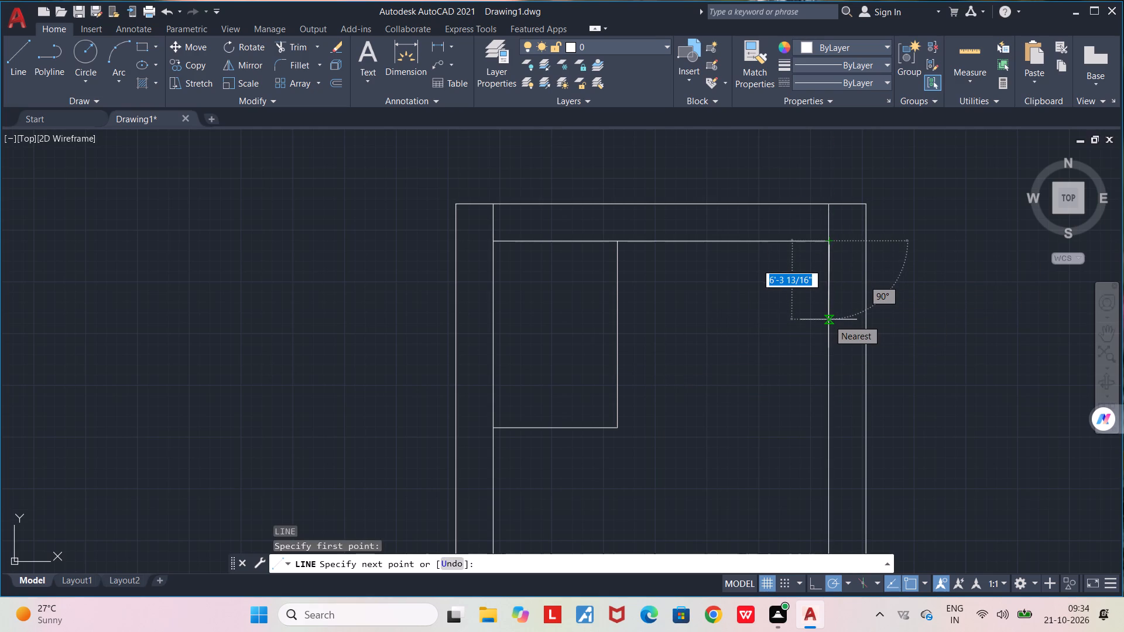
type("14")
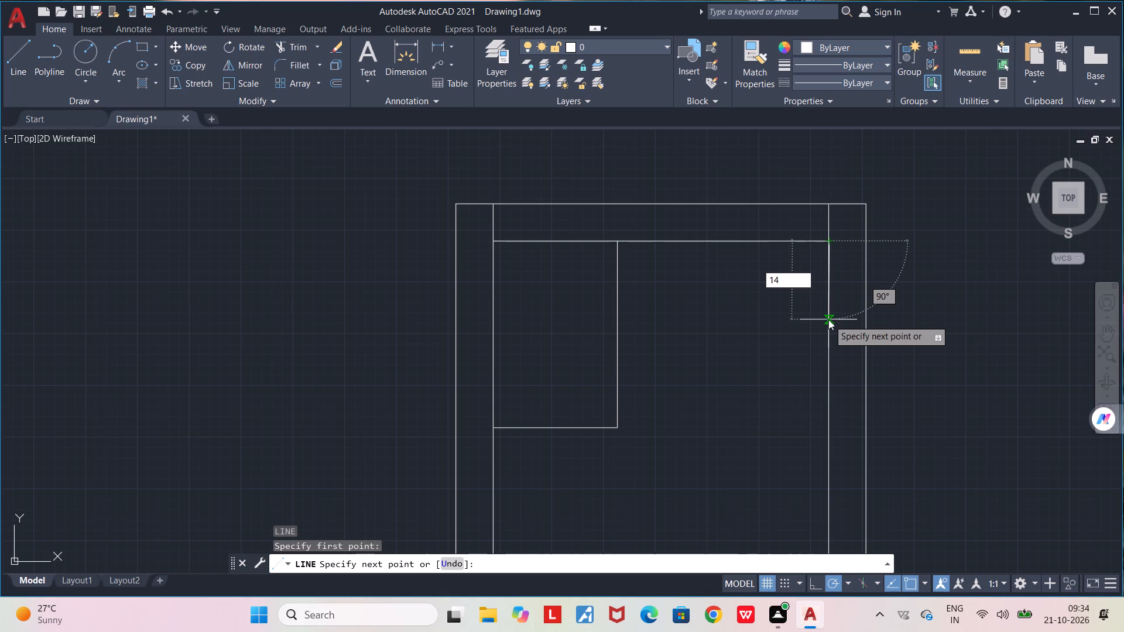
type("'0\"")
key("Return")
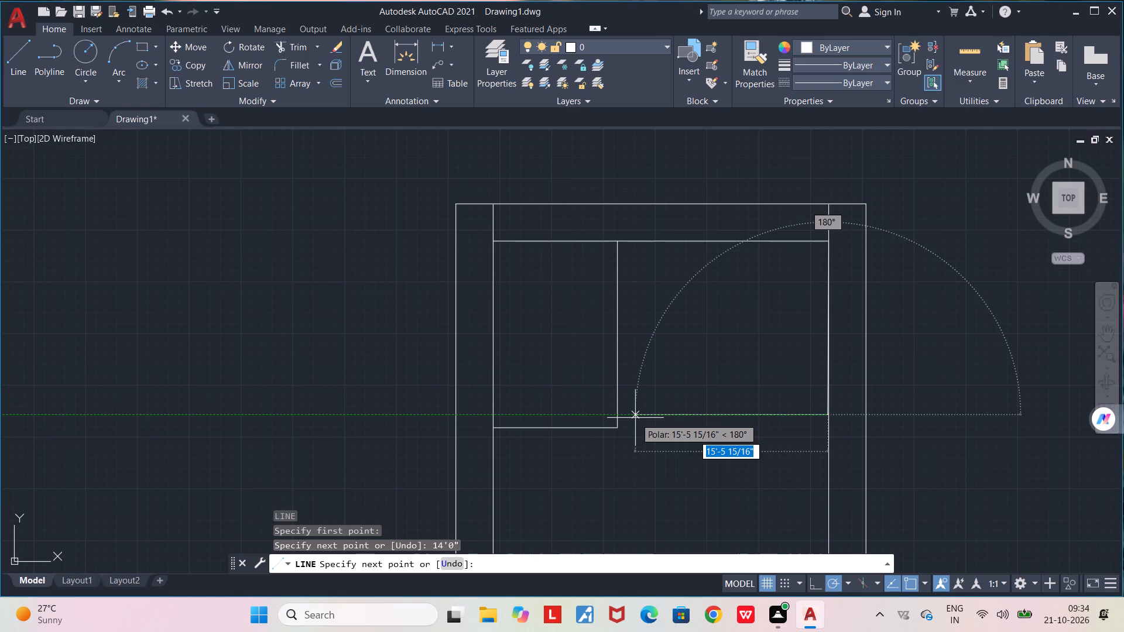
Continue with a 10'9" line leftward and a vertical line up past the outline's top edge.
type("10")
type("'9\"")
key("Return")
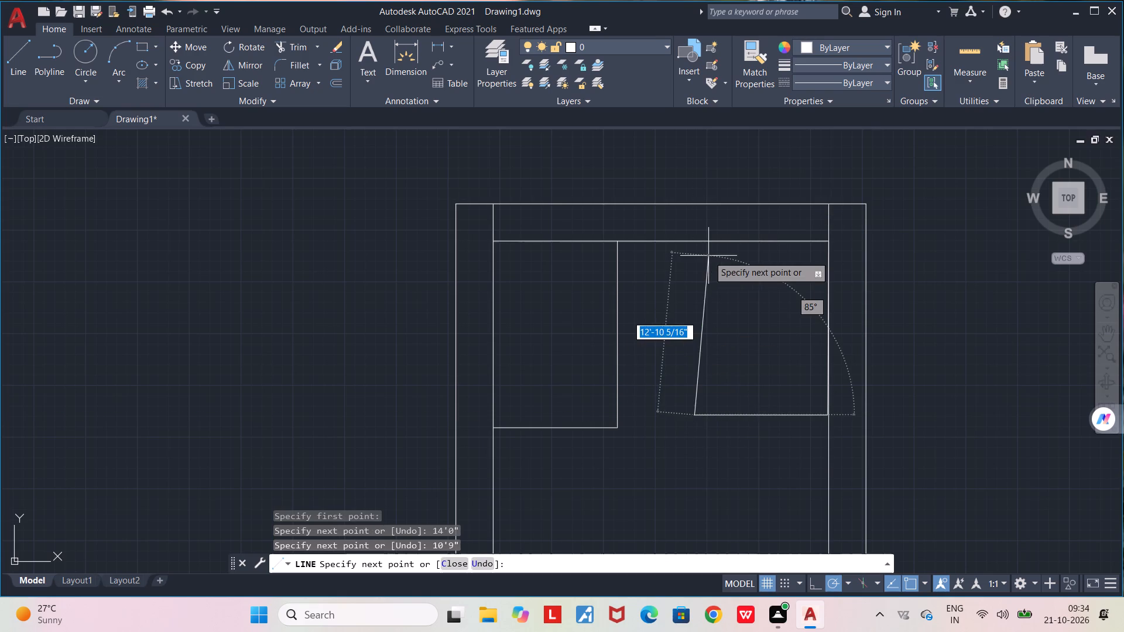
left_click(694, 173)
key("space")
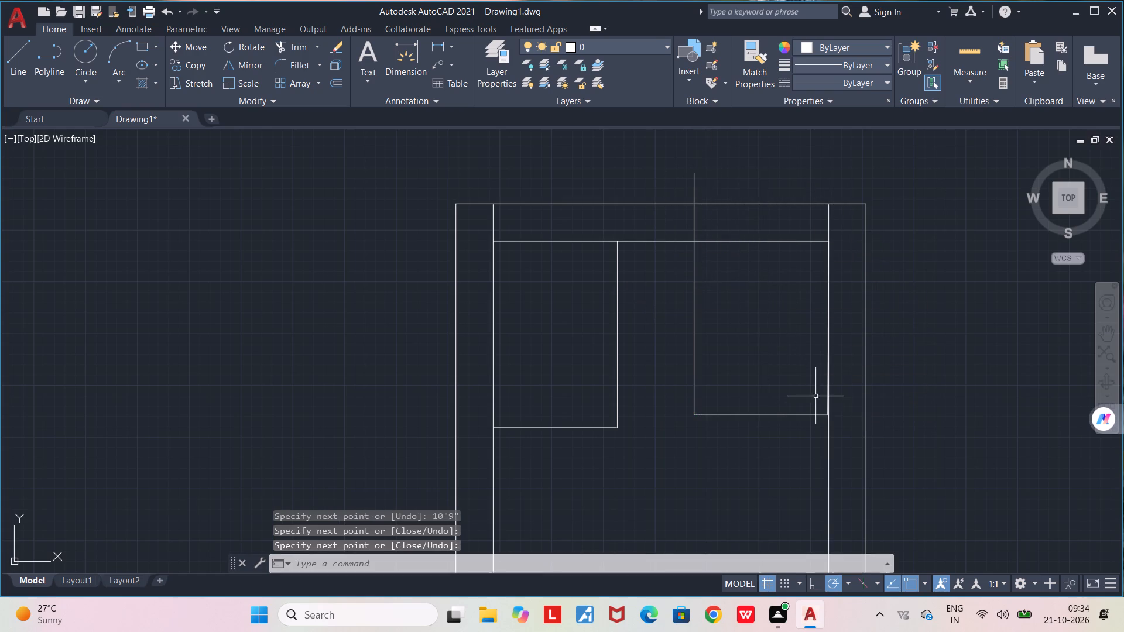
Trim the second room's left vertical line back to the top inset line, removing both pieces above it.
key("t")
key("r")
key("Return")
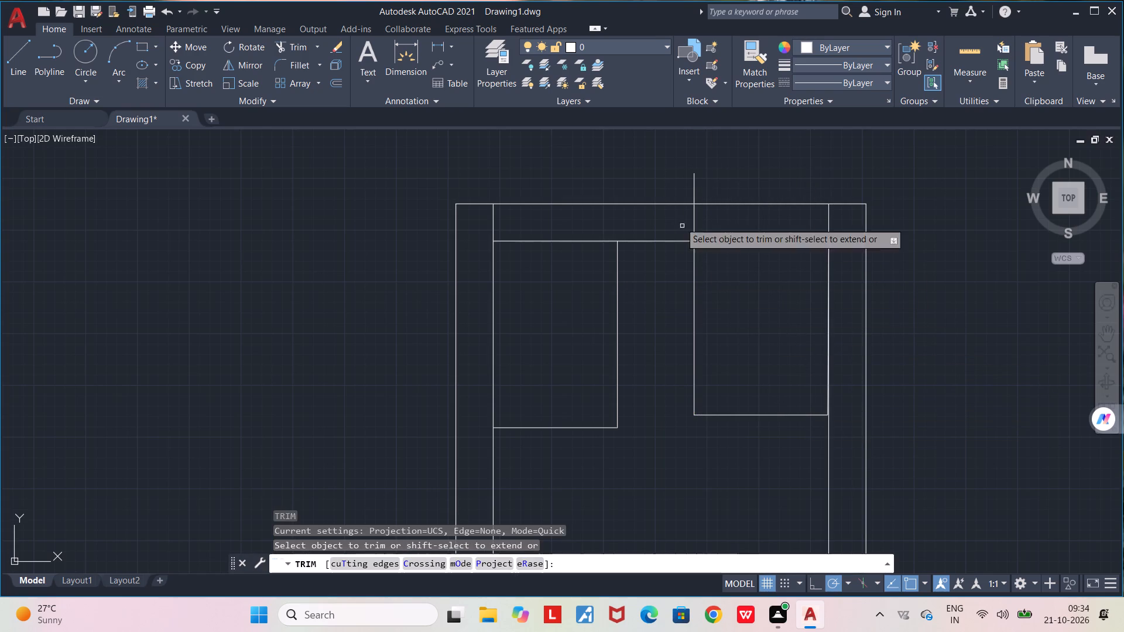
left_click(693, 228)
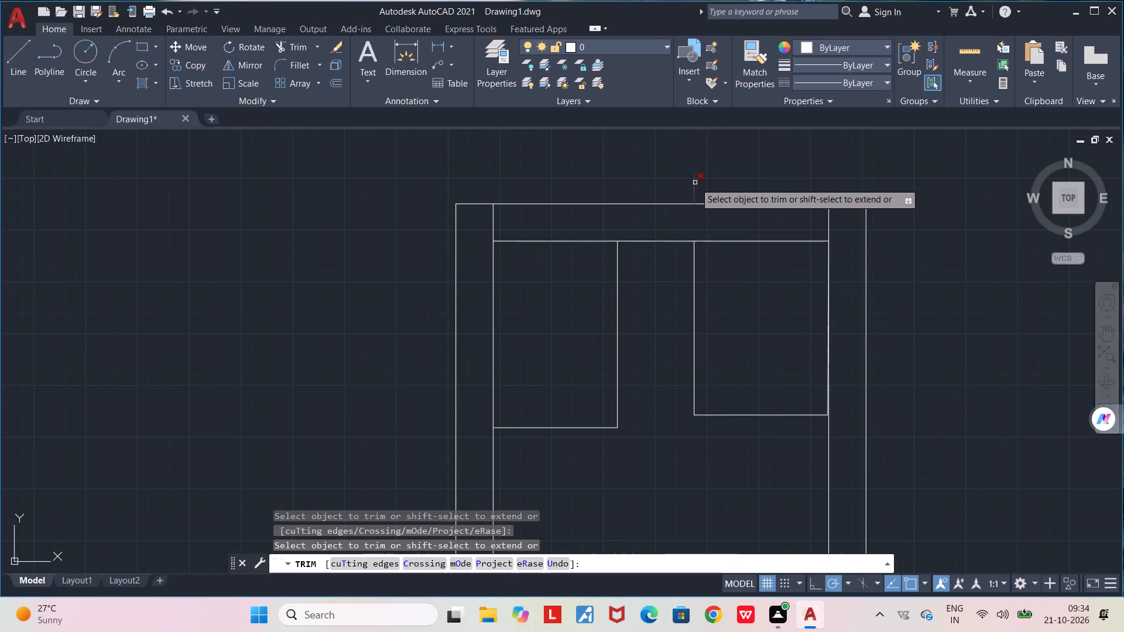
left_click(695, 182)
Trim away the redundant 14'0" line running beside the right inset line.
scroll(823, 423, "up", 5)
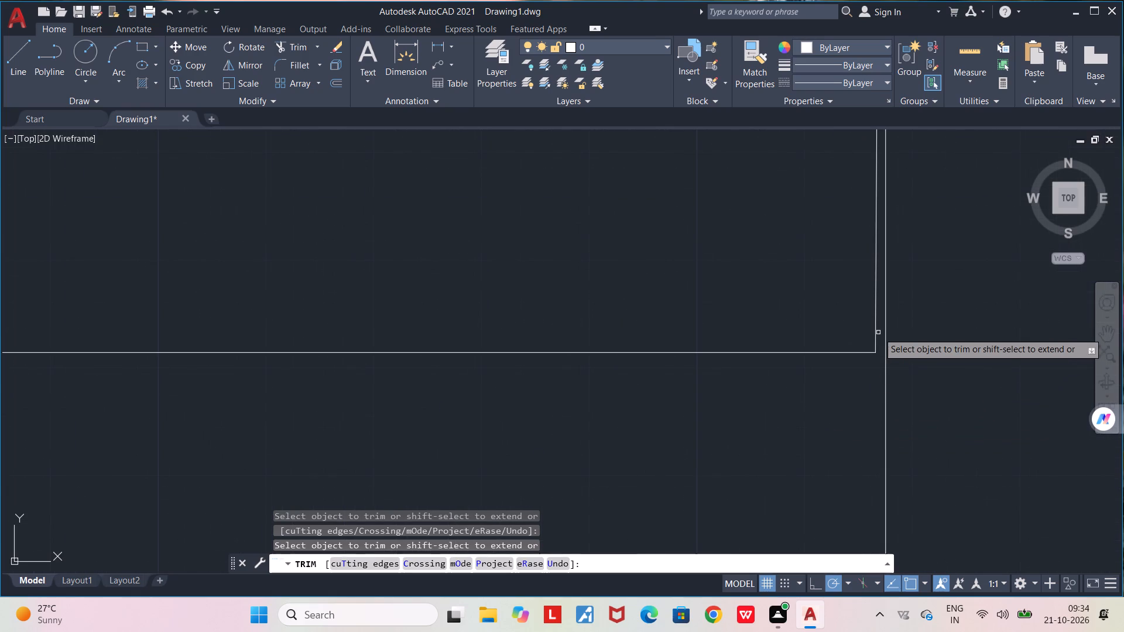
left_click(875, 329)
middle_click_drag(856, 319, 843, 360)
key("space")
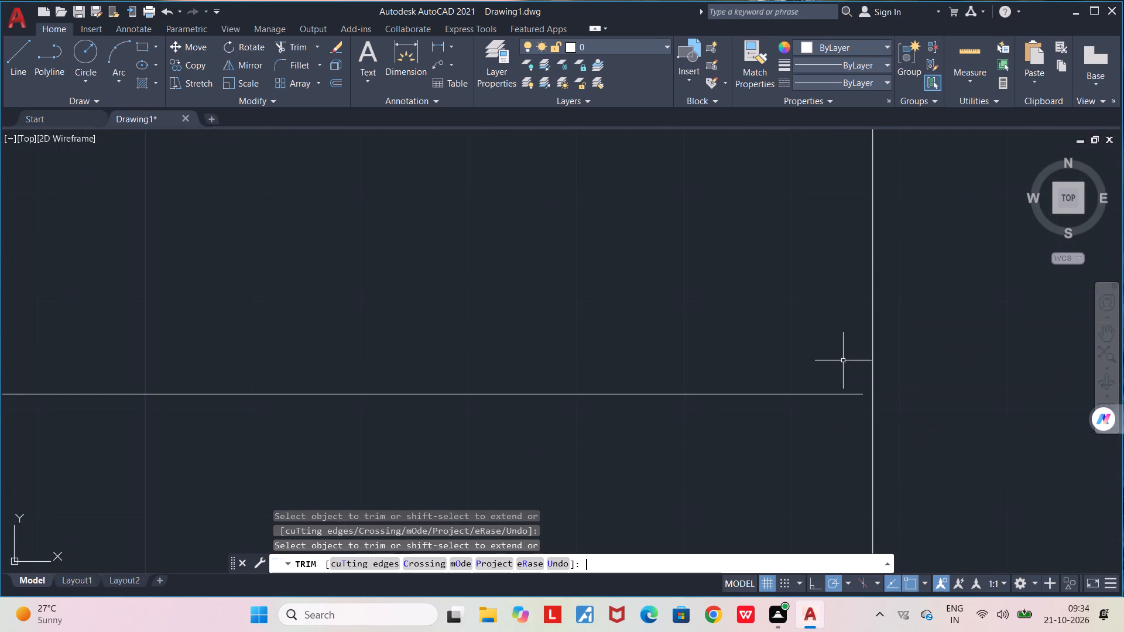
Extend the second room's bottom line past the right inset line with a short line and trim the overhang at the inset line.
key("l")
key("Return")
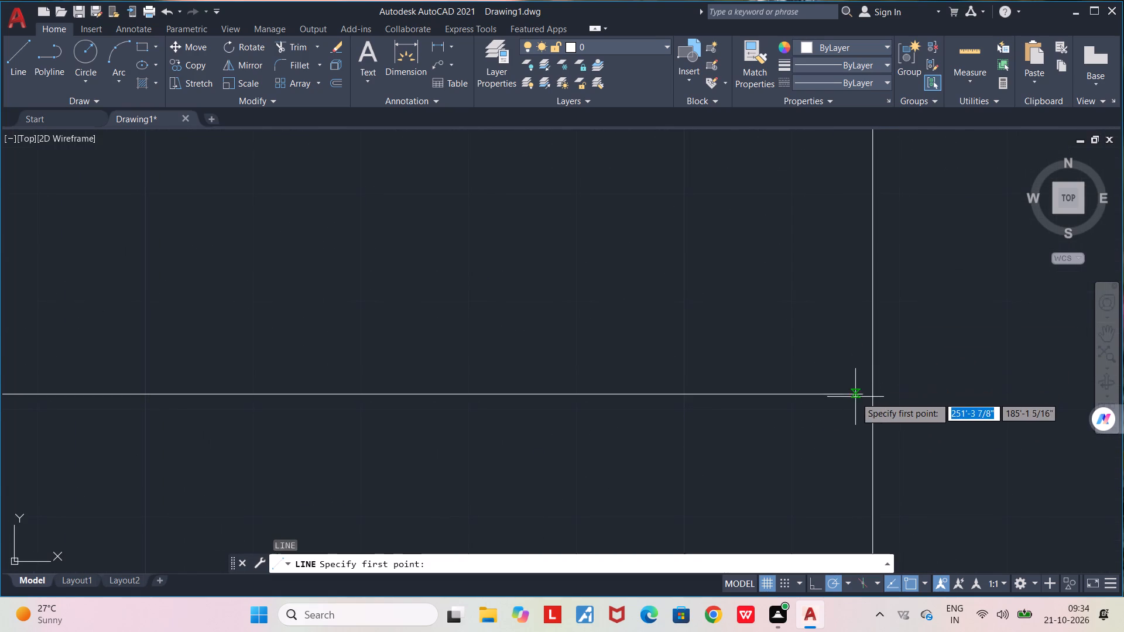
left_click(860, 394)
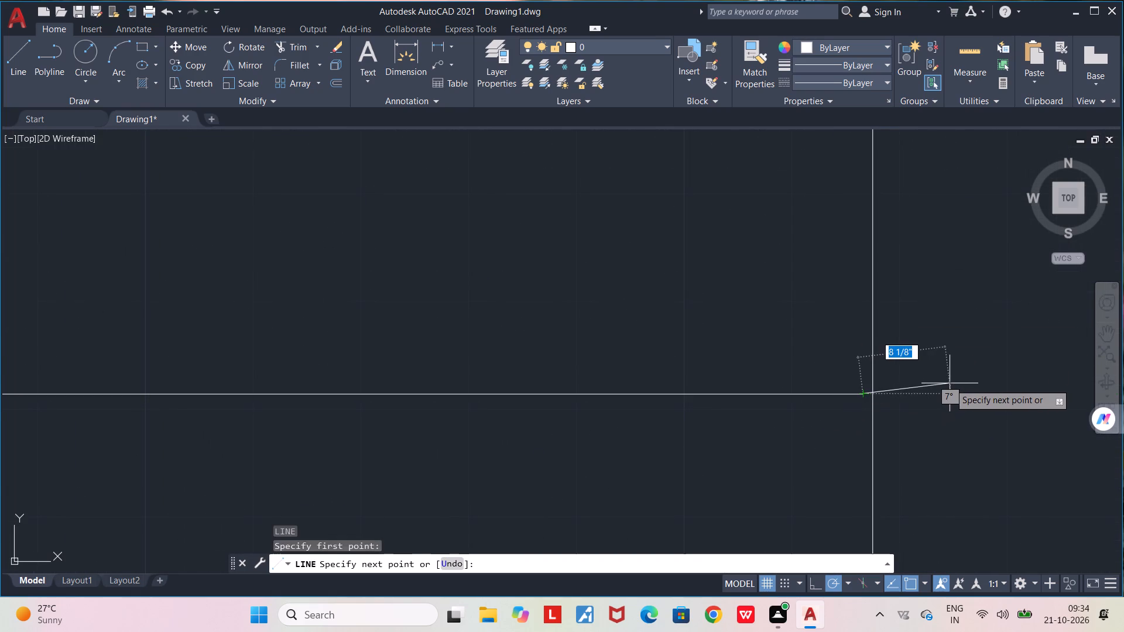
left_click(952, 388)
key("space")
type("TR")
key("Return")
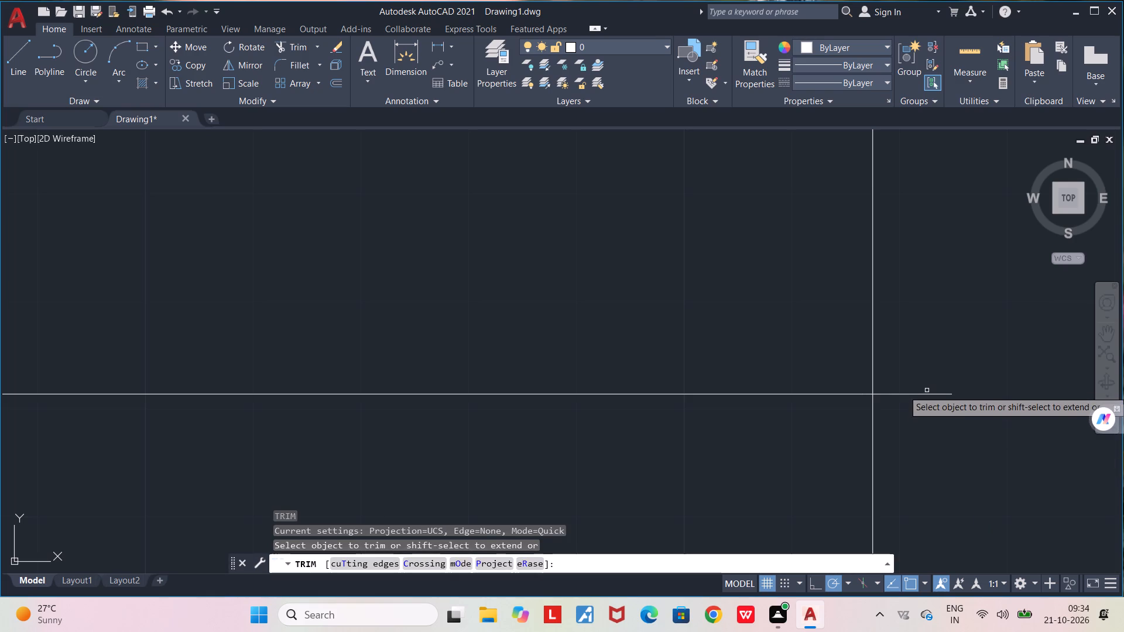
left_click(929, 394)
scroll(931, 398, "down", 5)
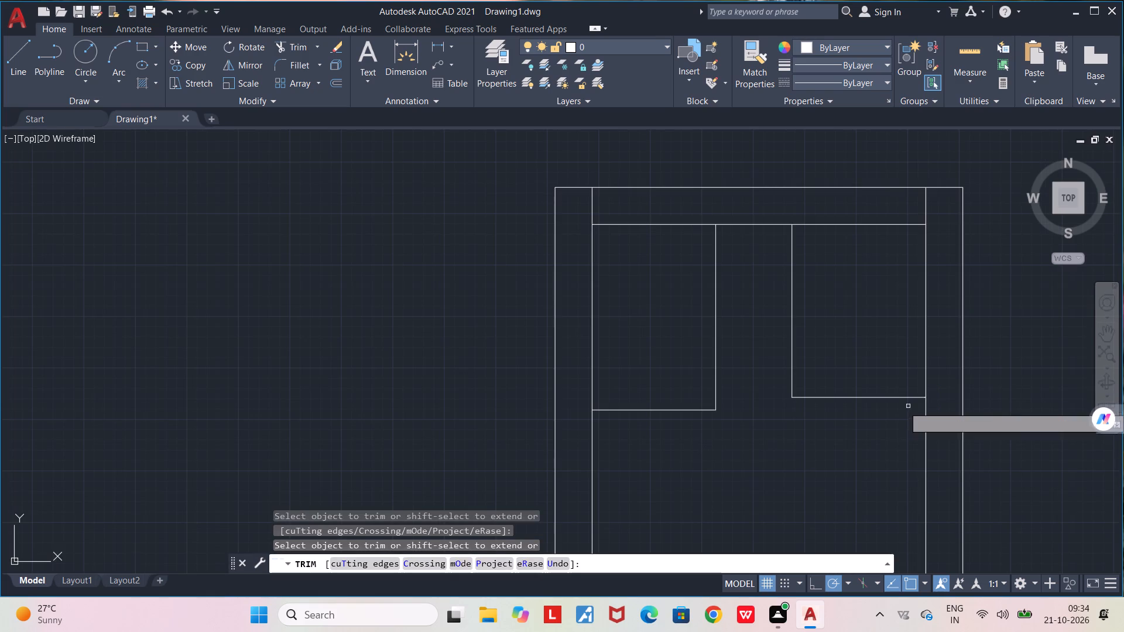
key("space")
Draw a horizontal line from the first room's lower-right corner to just past the right inset line.
scroll(791, 457, "down", 3)
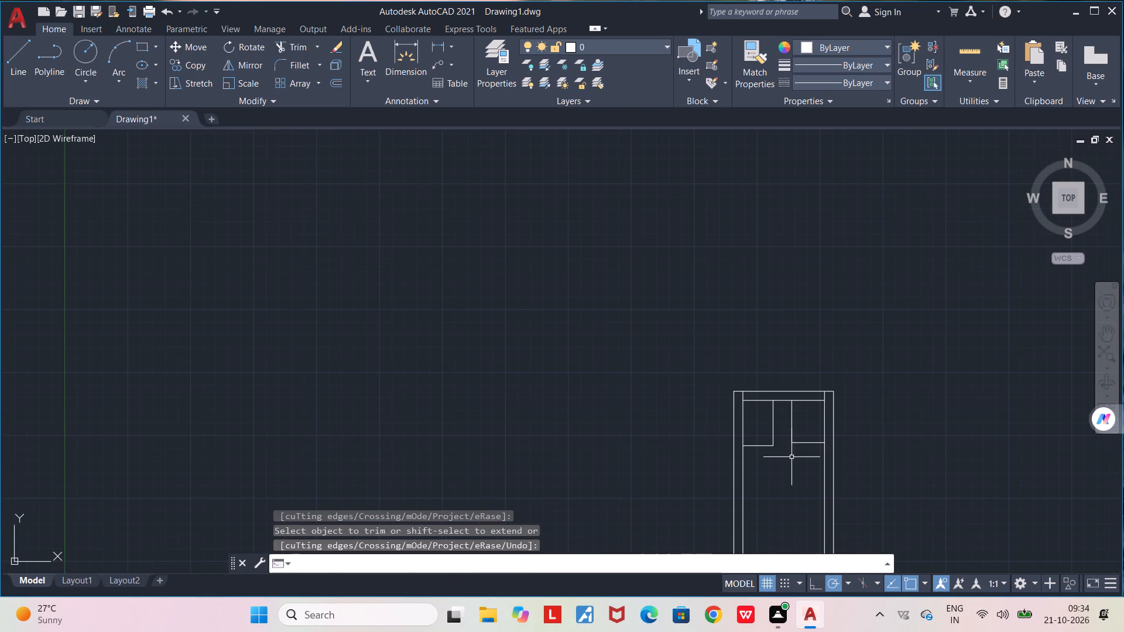
scroll(791, 457, "down", 1)
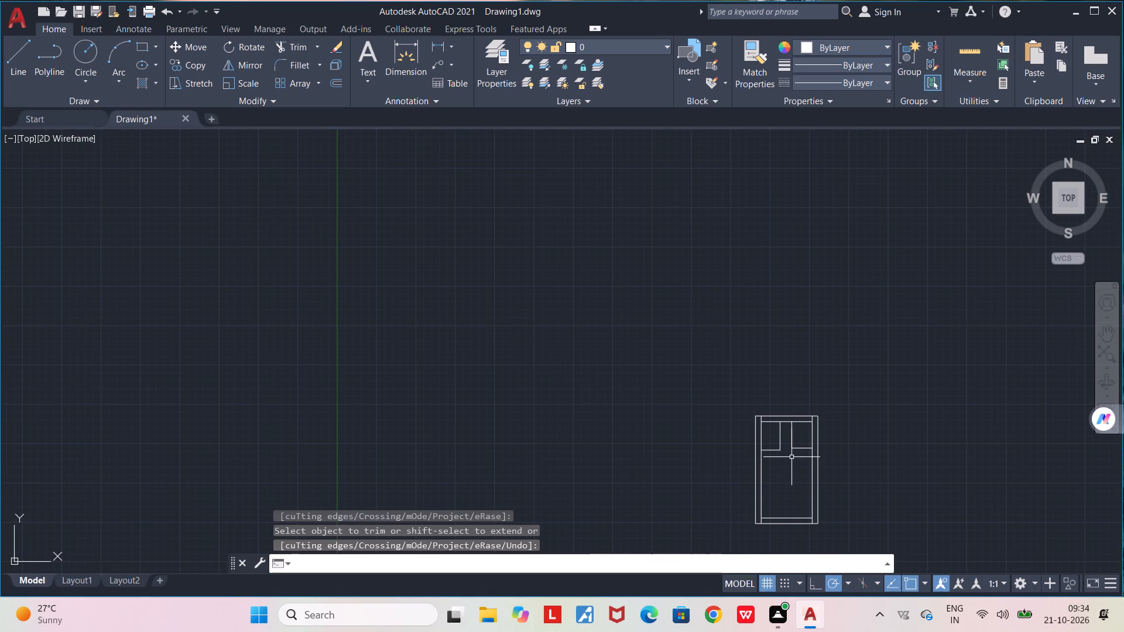
scroll(789, 454, "up", 1)
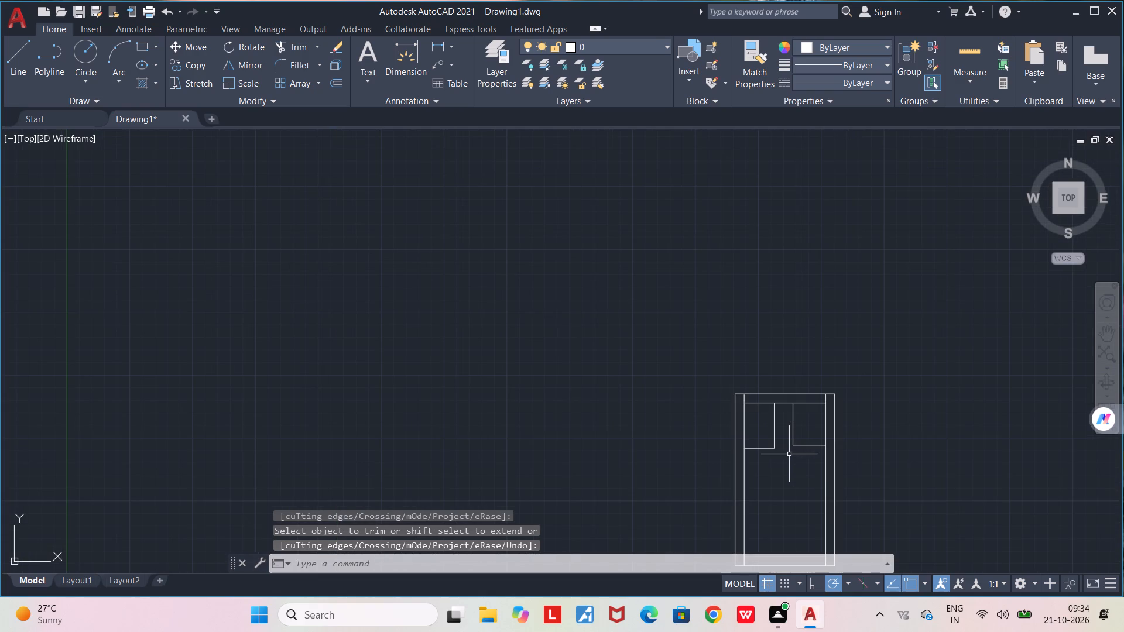
scroll(789, 454, "up", 2)
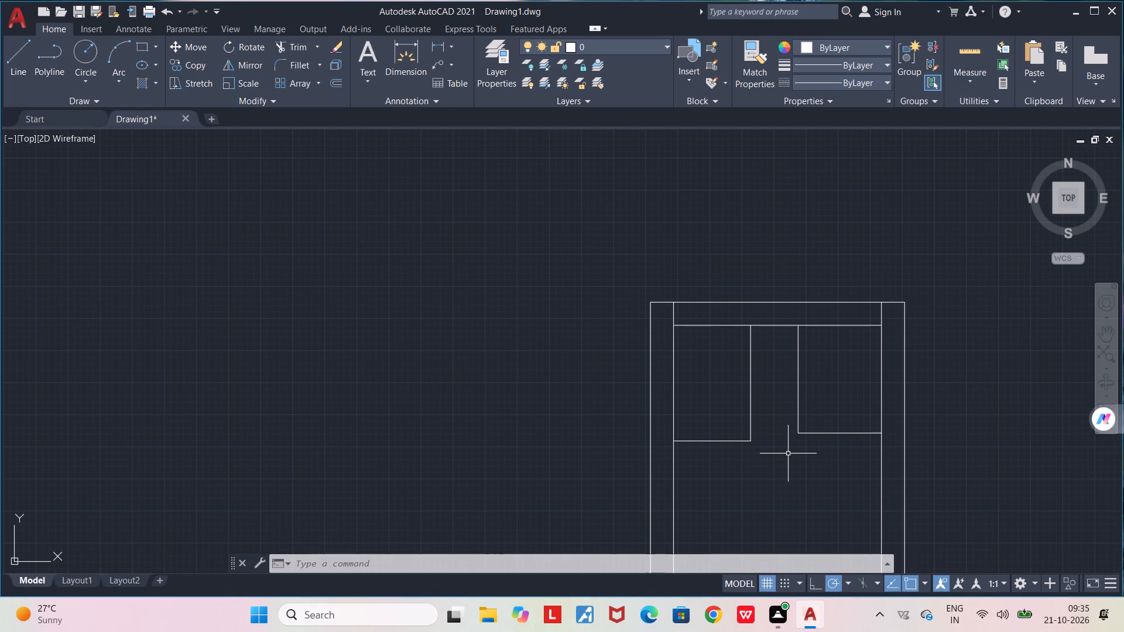
key("l")
key("Return")
scroll(777, 454, "up", 2)
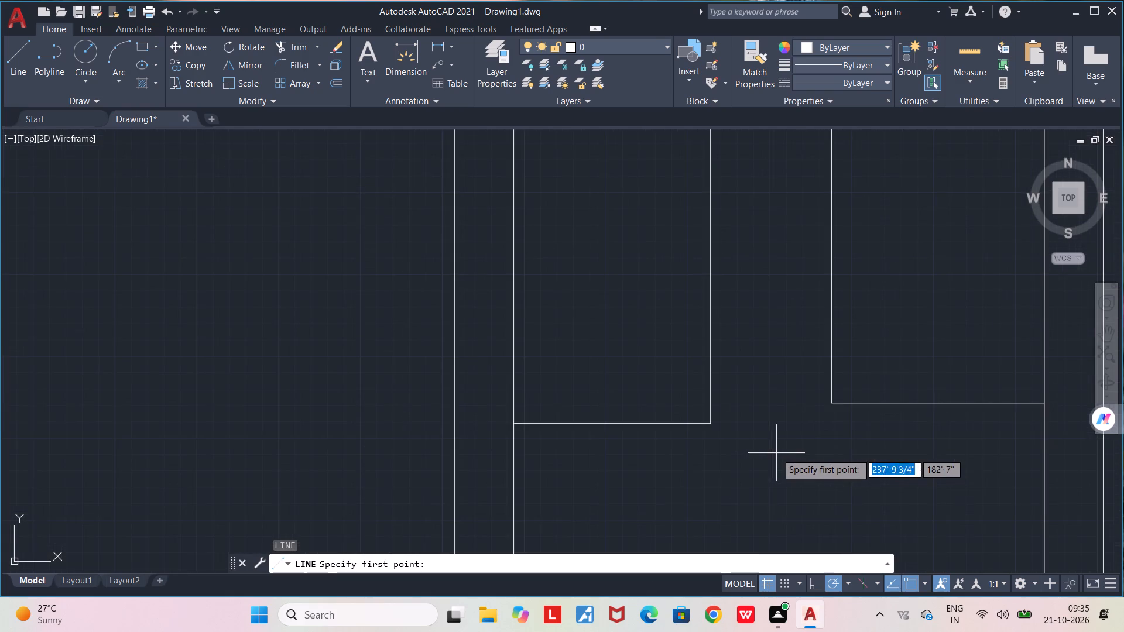
left_click(712, 423)
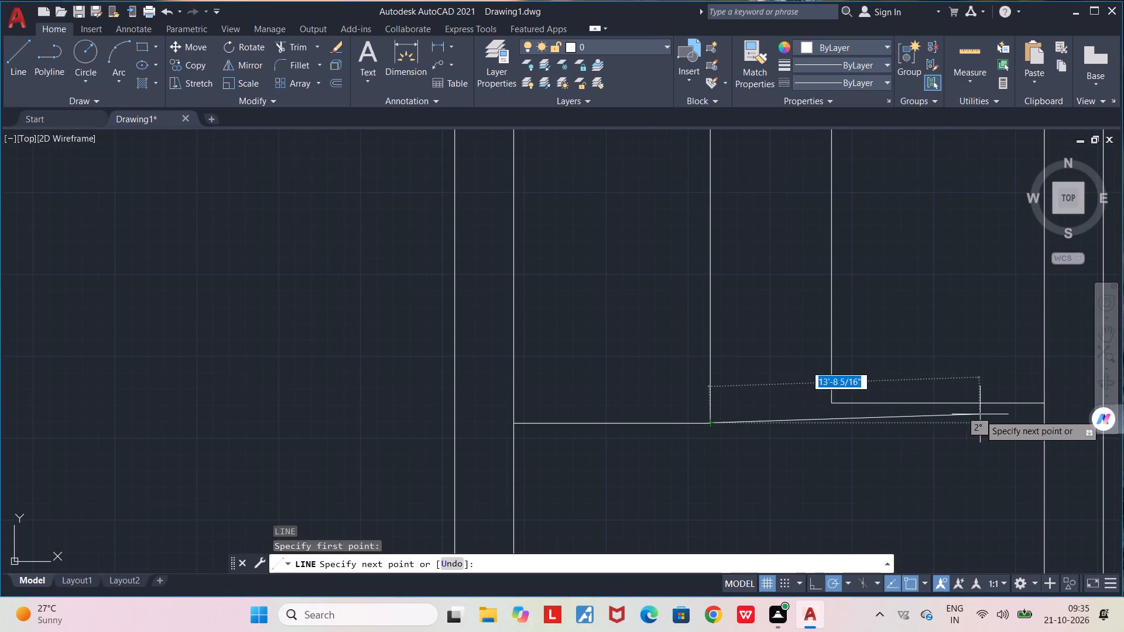
left_click(1066, 416)
key("space")
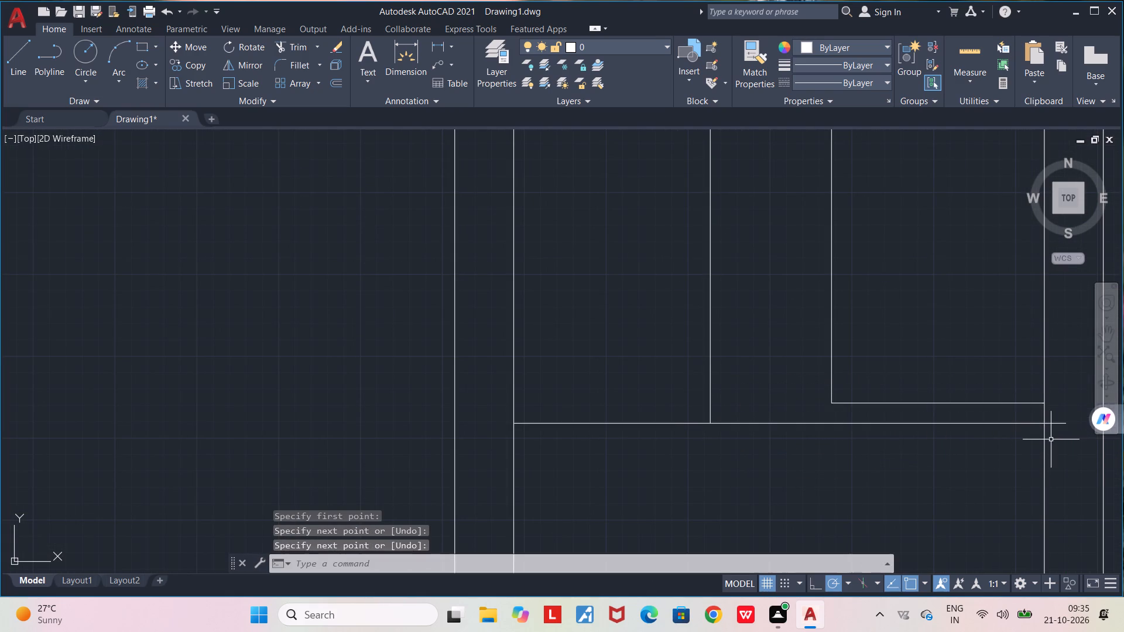
Trim the new line's overhang at the right inset line and remove the second room's old, higher bottom line.
key("t")
key("r")
key("Return")
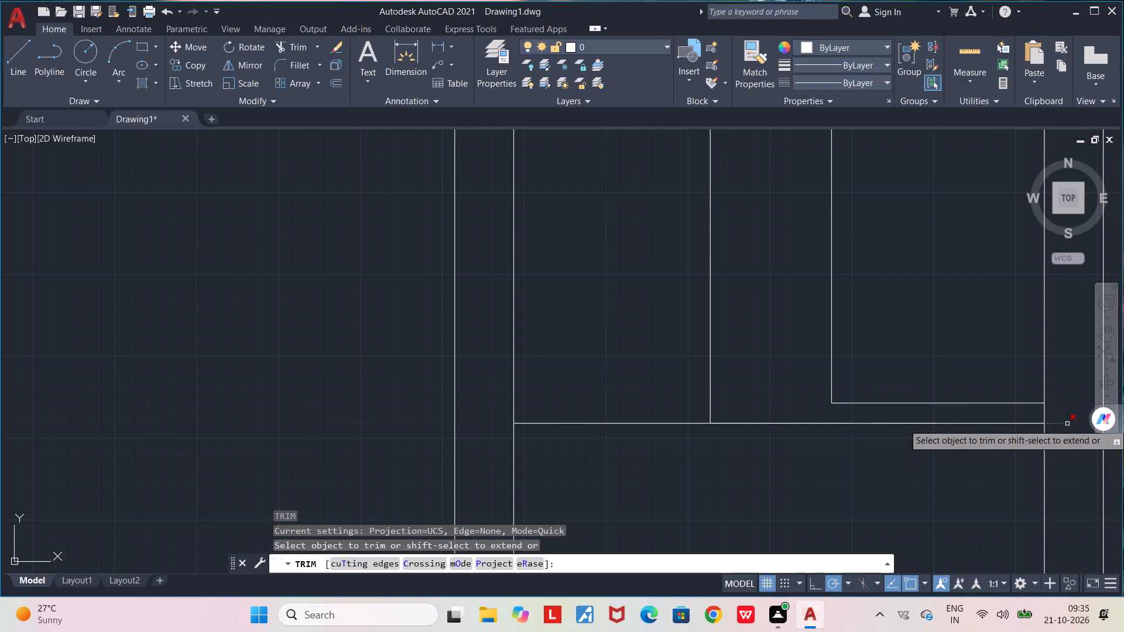
left_click(1058, 425)
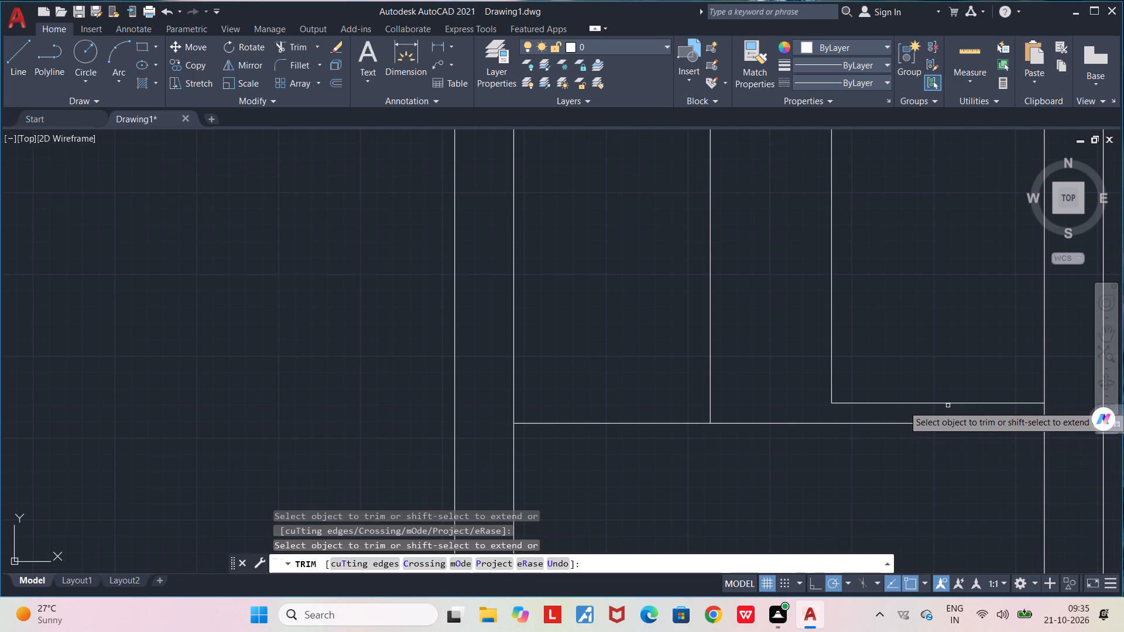
left_click(944, 404)
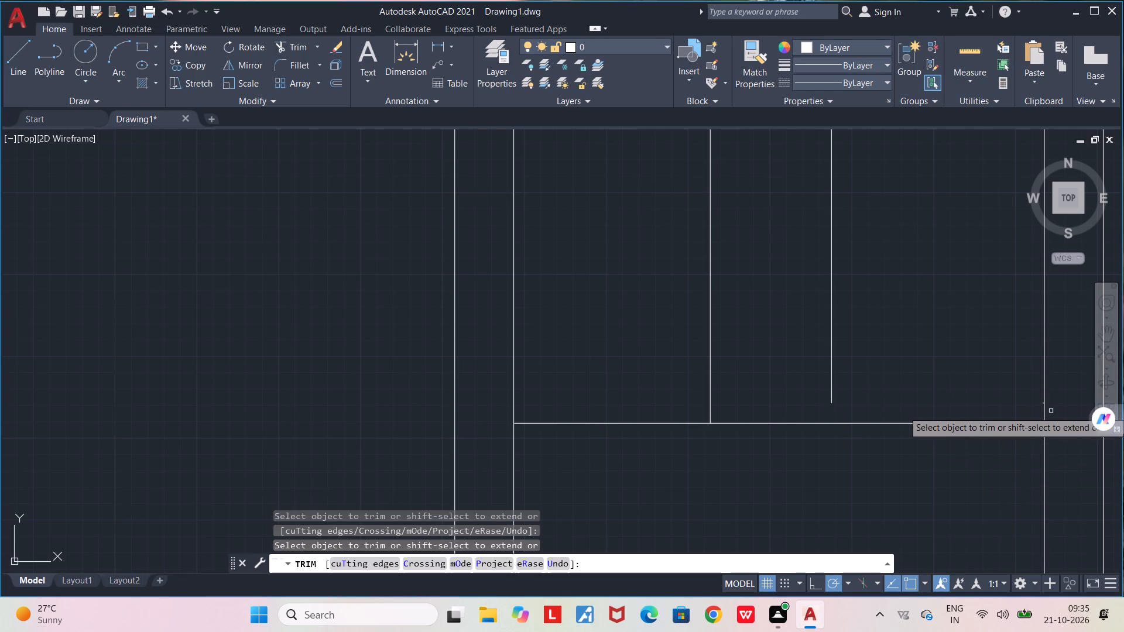
scroll(1051, 411, "up", 4)
left_click(992, 371)
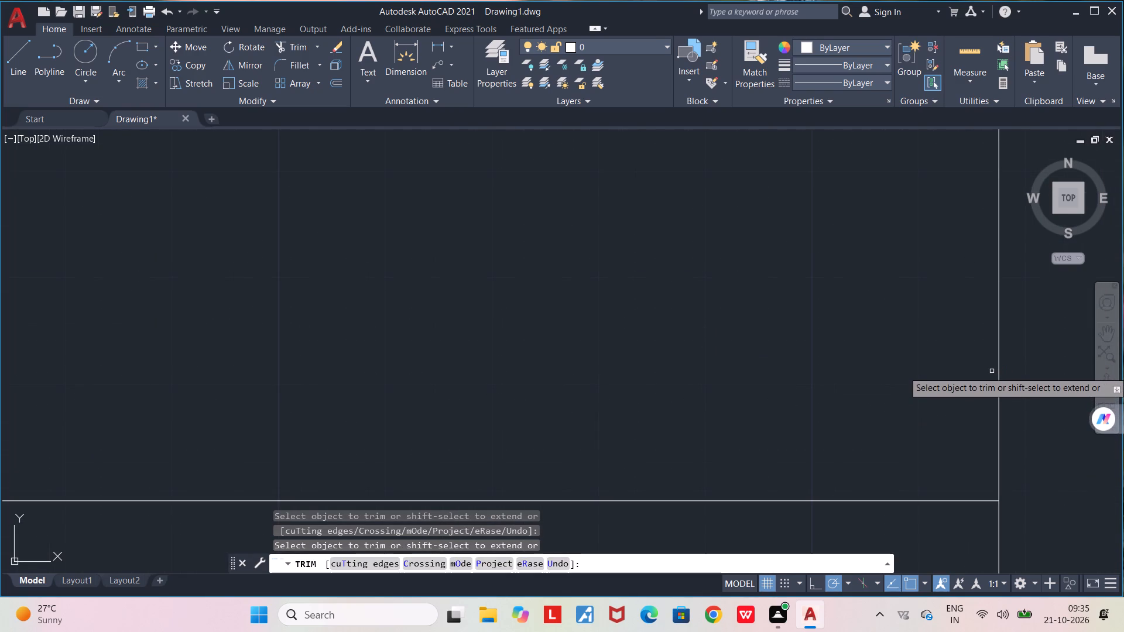
scroll(992, 371, "down", 5)
middle_click_drag(879, 483, 910, 524)
key("space")
Draw a short vertical marker line upward from where the second room's left line meets the top inset line.
middle_click_drag(883, 334, 842, 431)
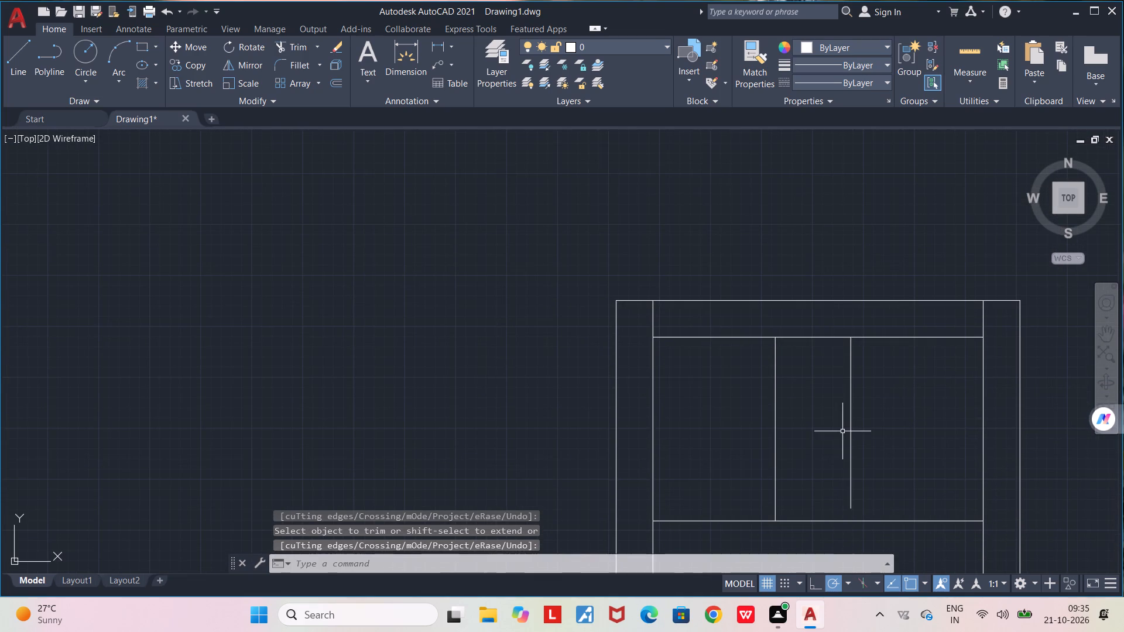
key("l")
key("Return")
scroll(863, 331, "up", 1)
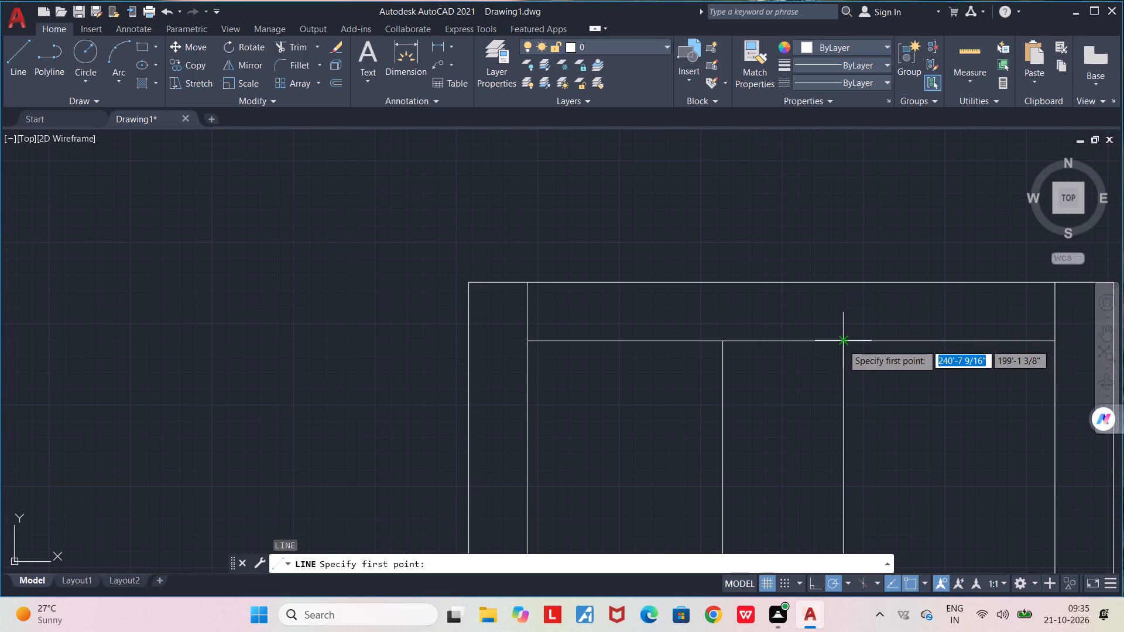
left_click(842, 344)
left_click(842, 320)
key("space")
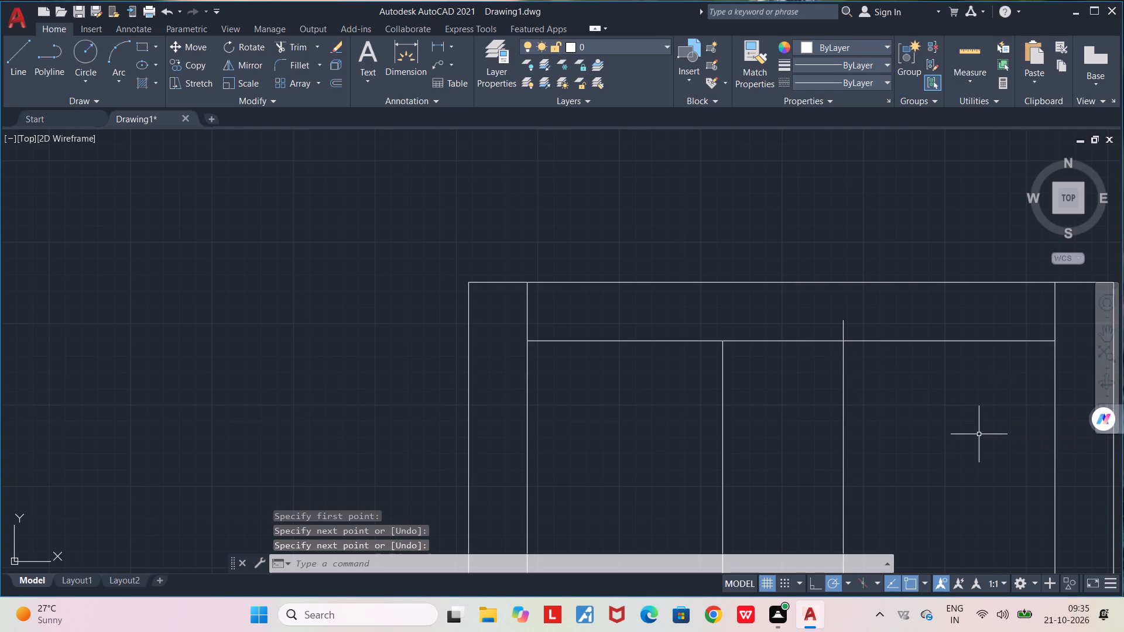
Trim away the second room's left vertical line below the top inset line, keeping the short marker above it.
type("TR")
key("Return")
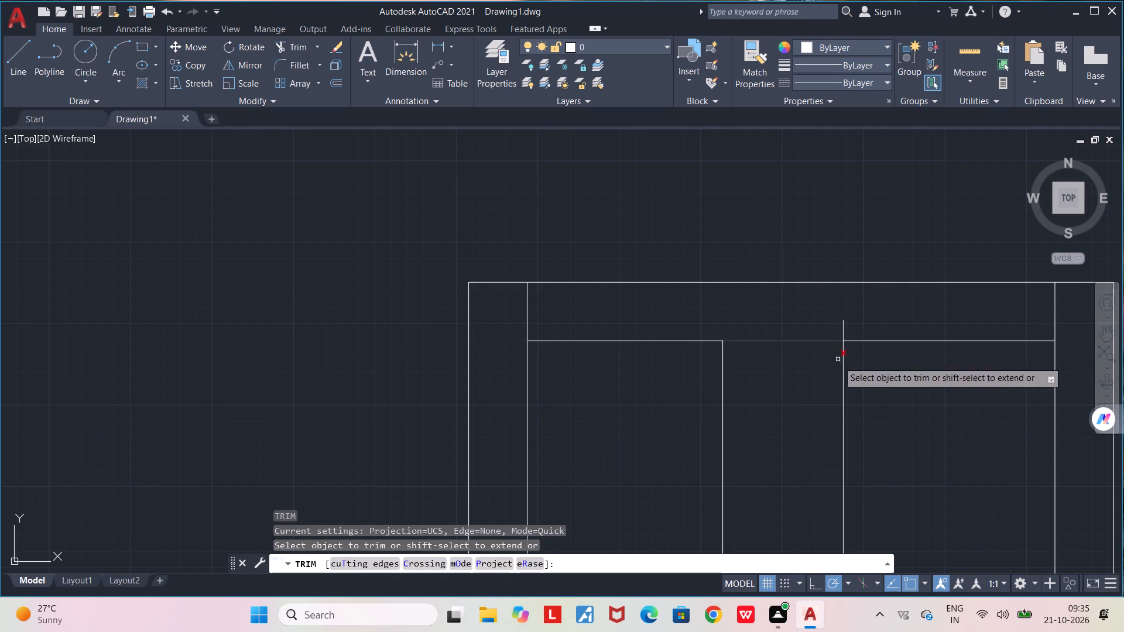
left_click(844, 396)
middle_click_drag(882, 476, 862, 360)
scroll(882, 475, "up", 1)
scroll(862, 360, "down", 3)
middle_click_drag(865, 370, 875, 386)
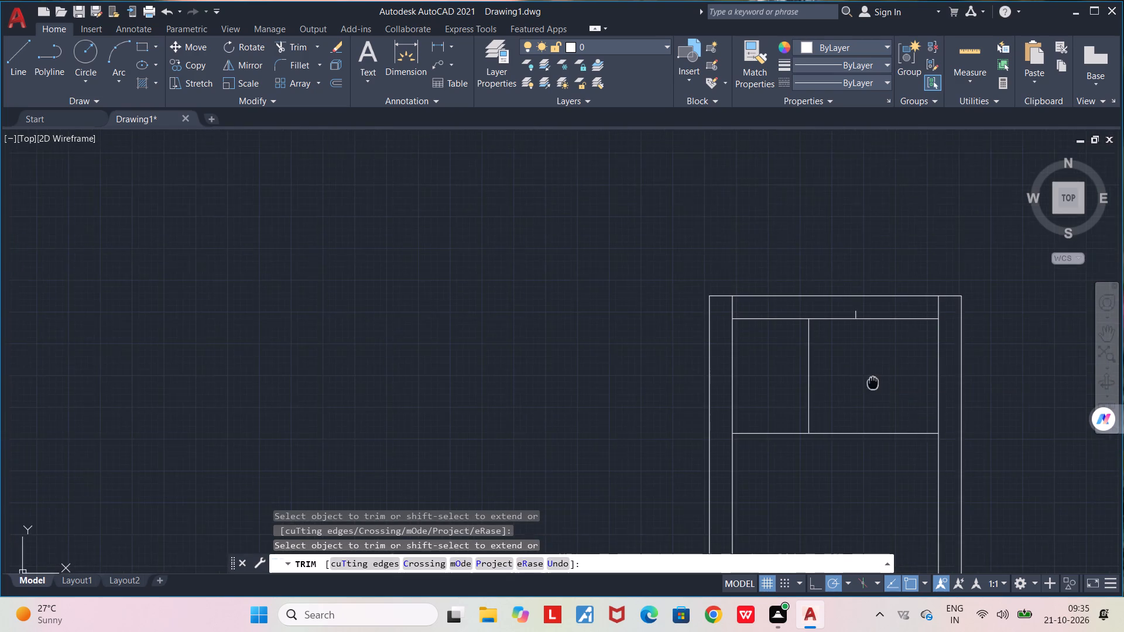
middle_click_drag(875, 386, 876, 448)
key("BackSpace")
key("l")
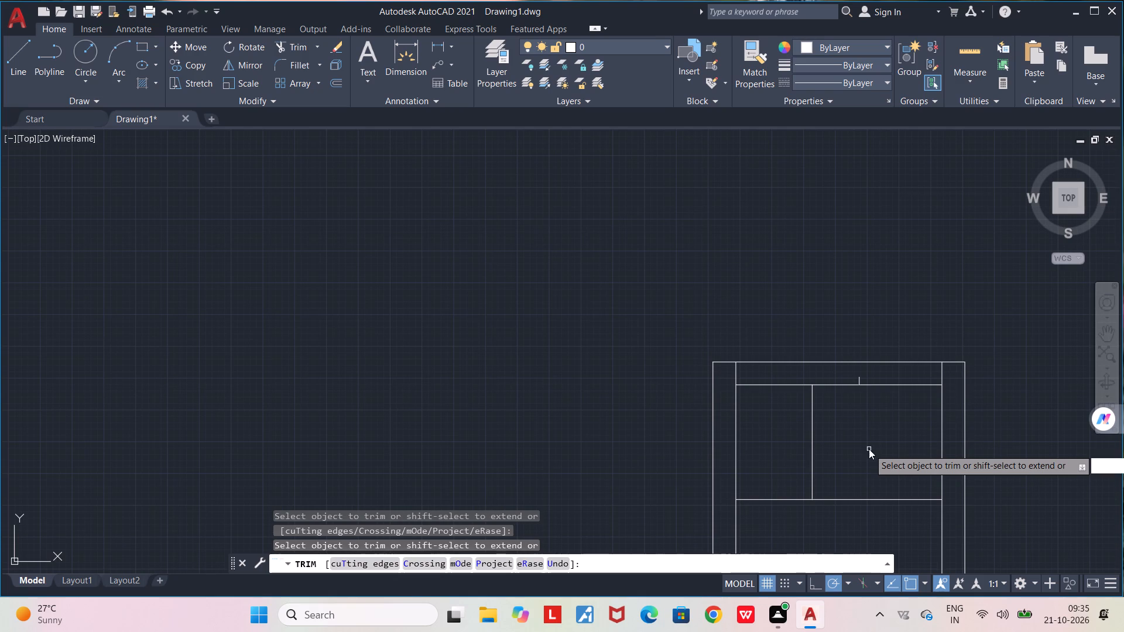
key("Return")
key("Escape")
key("Escape")
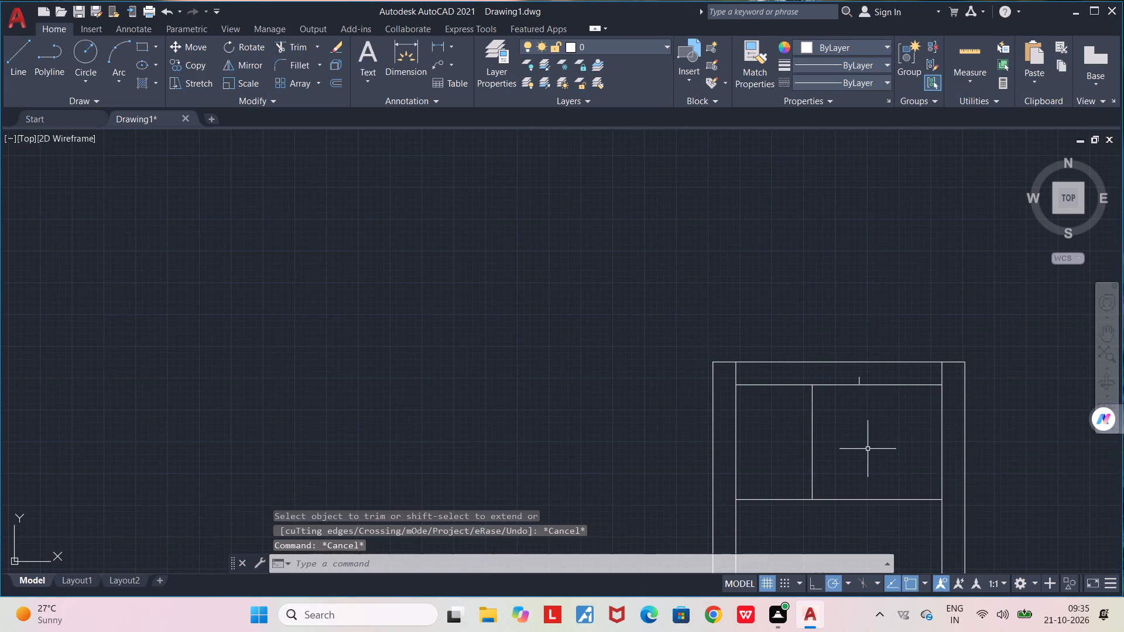
Draw a vertical line from the marker's lower end at the top inset line down past the rooms' shared bottom line.
key("l")
key("Return")
scroll(861, 394, "up", 4)
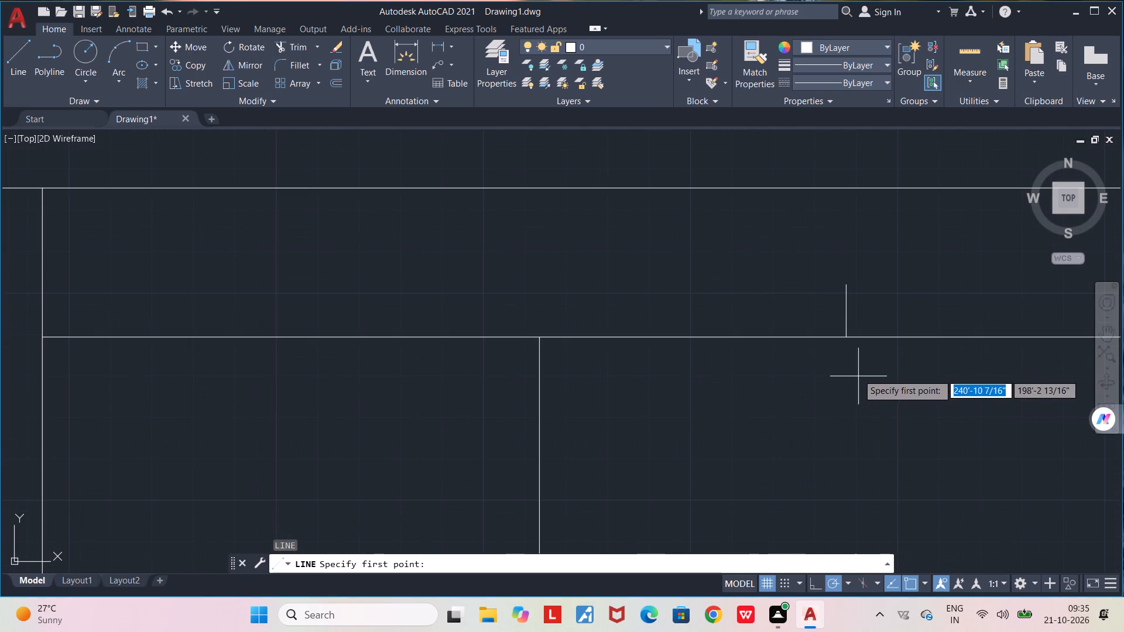
left_click(849, 342)
middle_click_drag(864, 510, 862, 504)
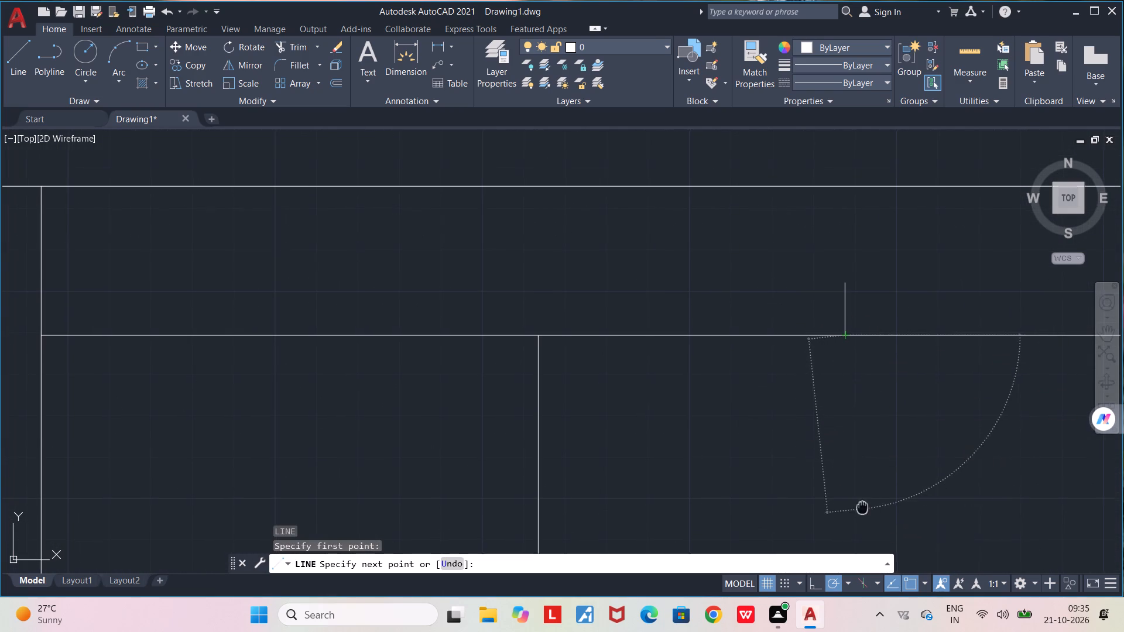
middle_click_drag(862, 504, 818, 366)
scroll(818, 366, "down", 7)
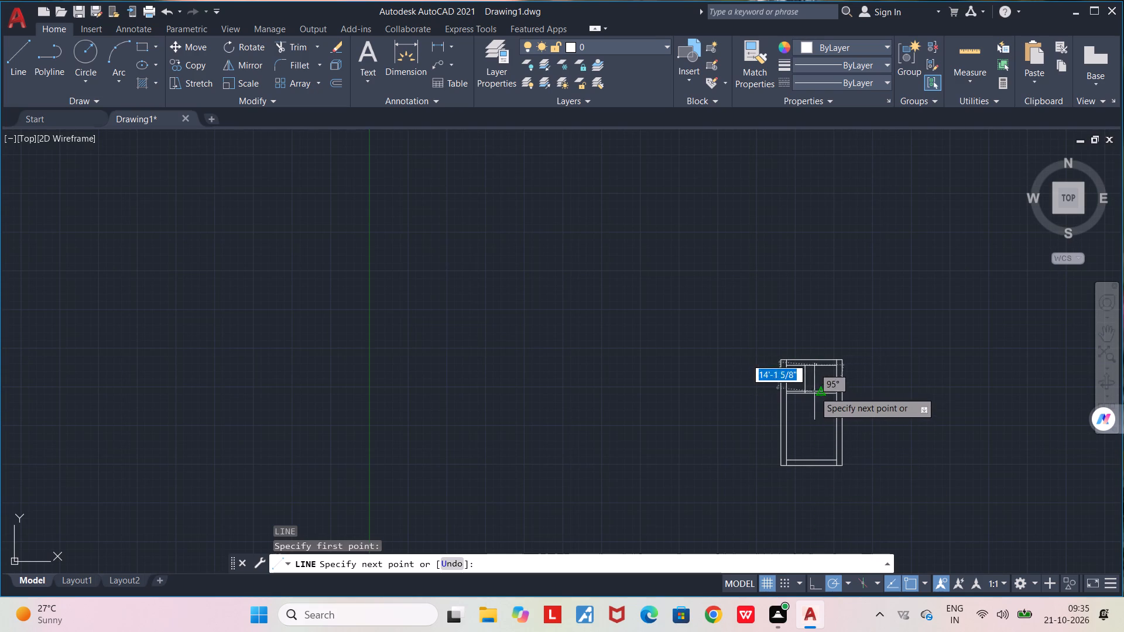
scroll(814, 391, "up", 5)
left_click(822, 440)
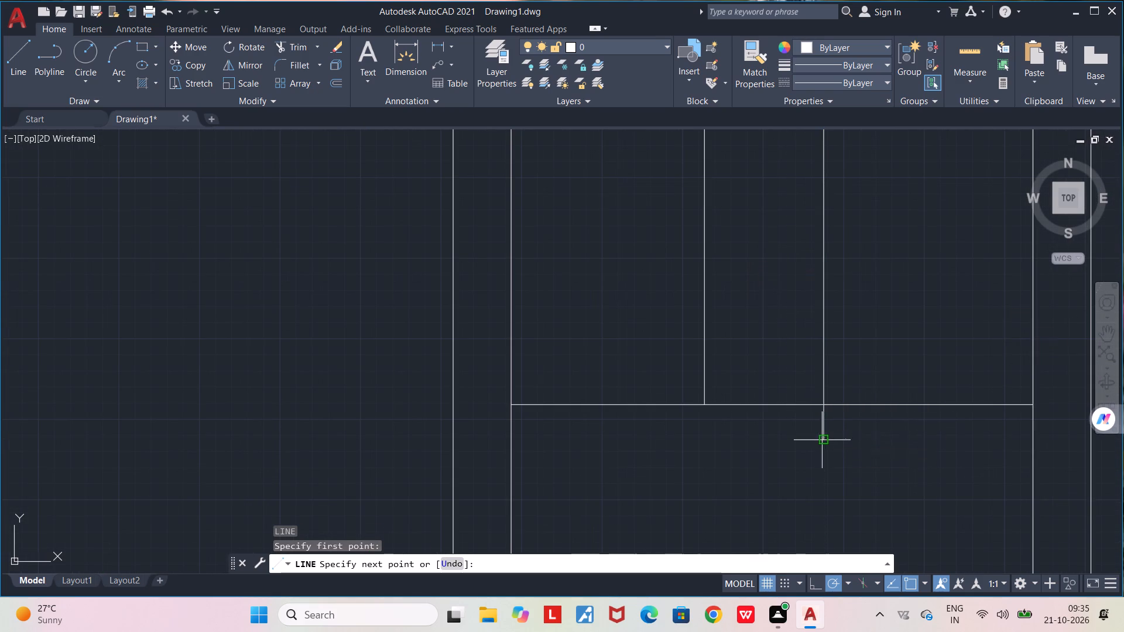
key("space")
Trim the second room's left wall line at the shared bottom line and remove the marker above the top inset line.
key("t")
key("r")
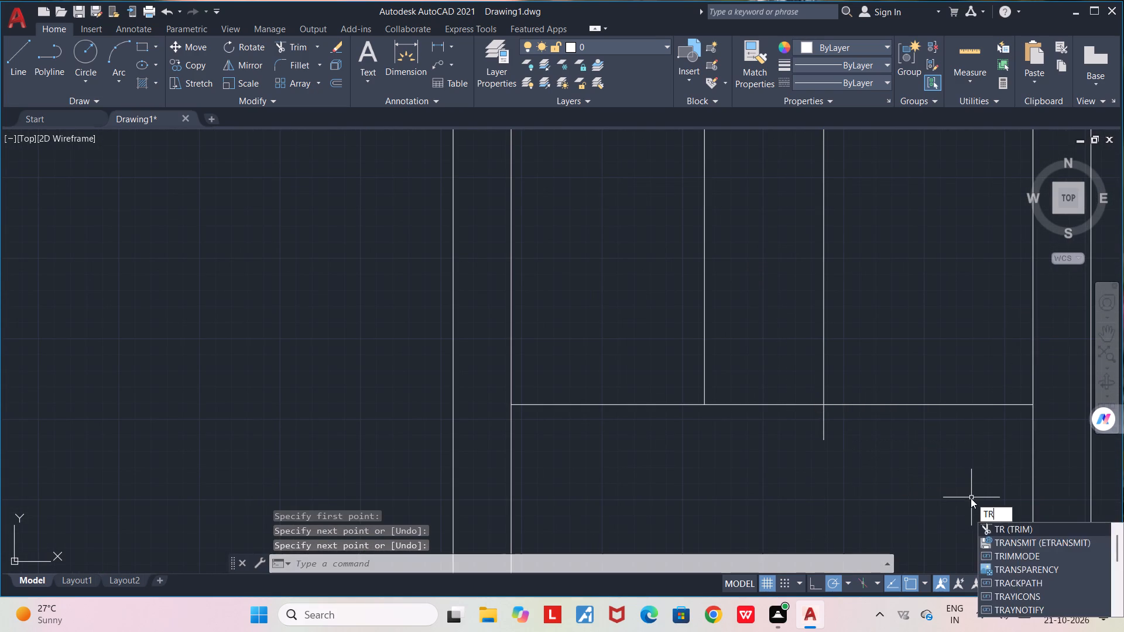
key("Return")
left_click(823, 430)
scroll(835, 463, "down", 2)
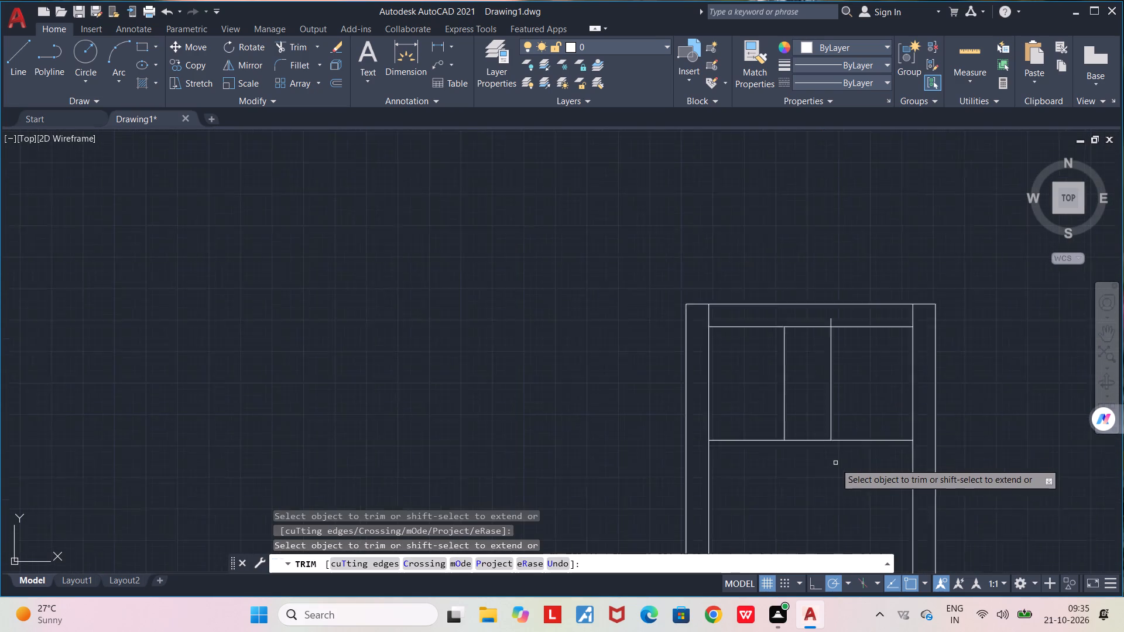
scroll(835, 463, "down", 1)
scroll(831, 376, "up", 4)
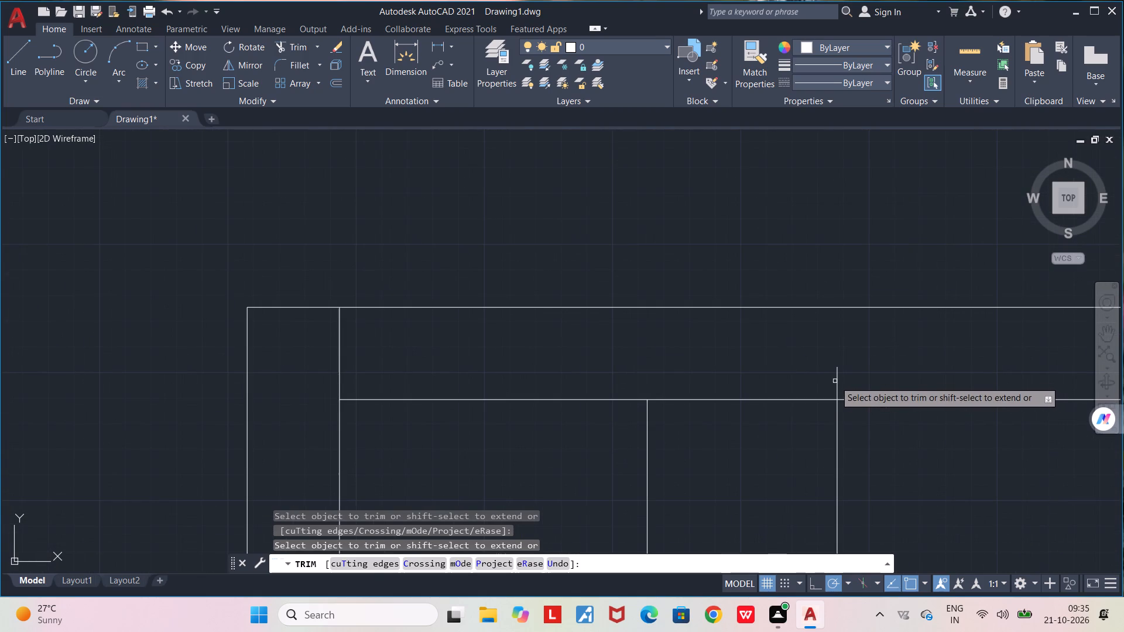
left_click(835, 381)
left_click(845, 384)
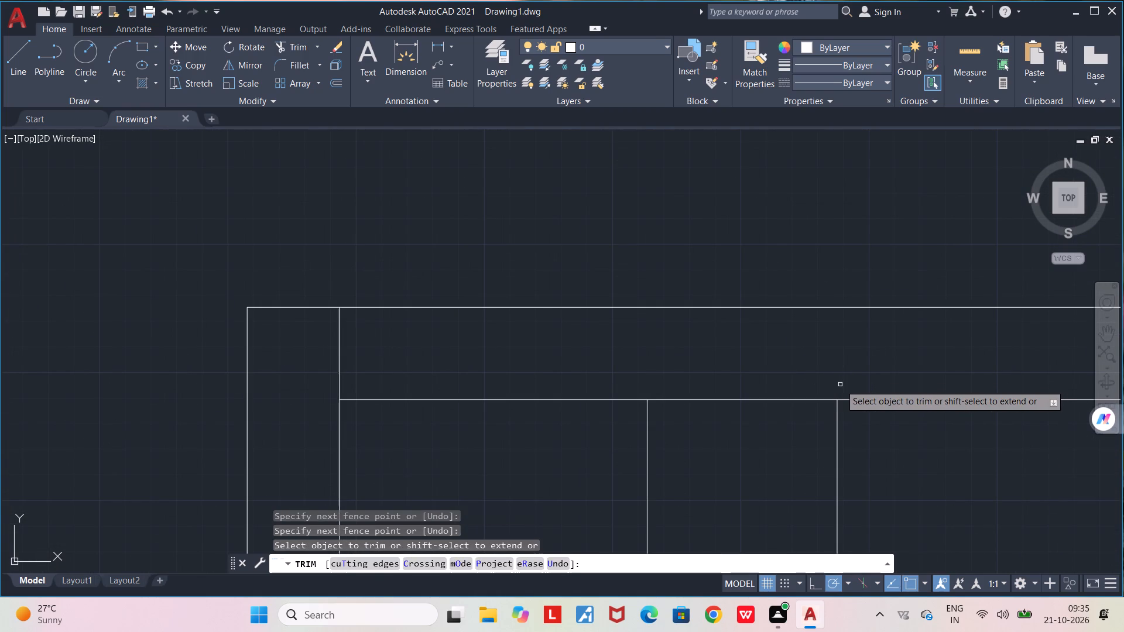
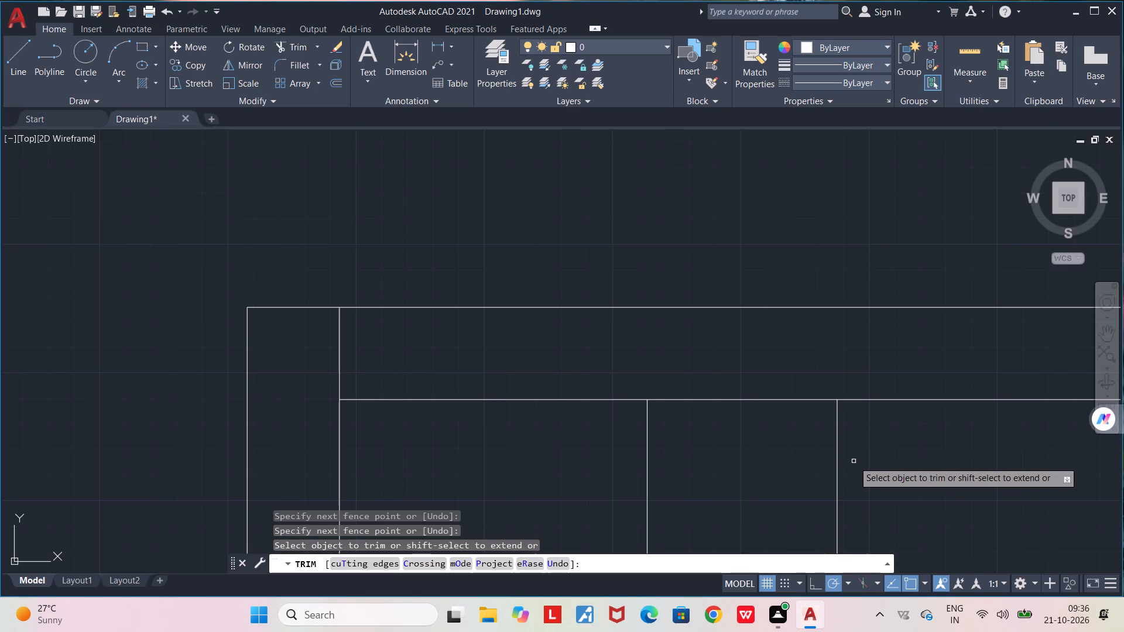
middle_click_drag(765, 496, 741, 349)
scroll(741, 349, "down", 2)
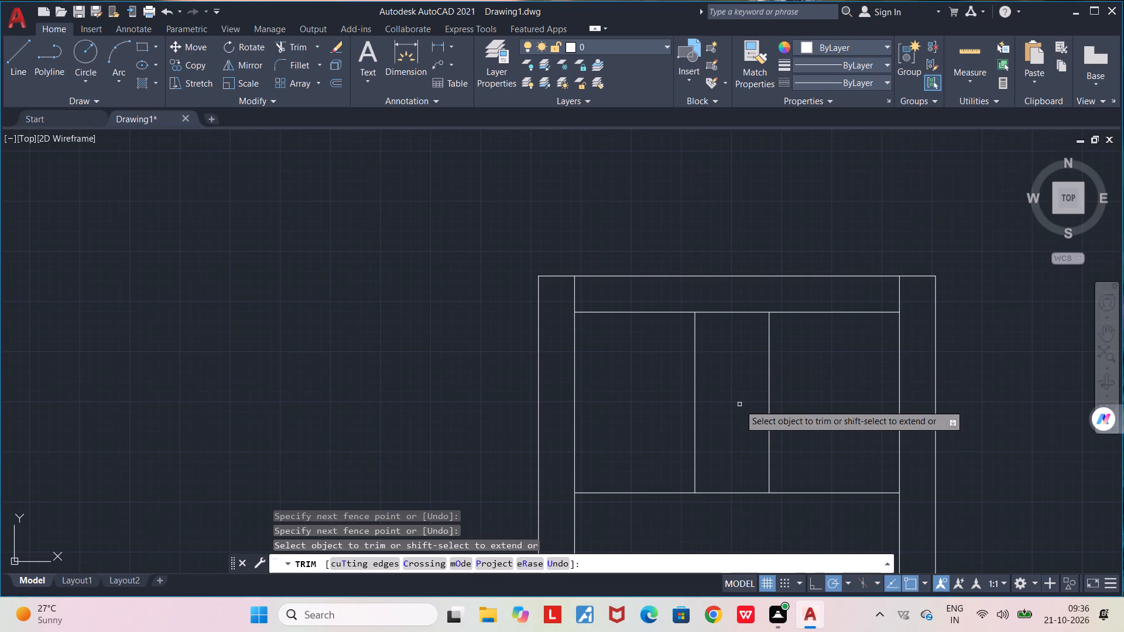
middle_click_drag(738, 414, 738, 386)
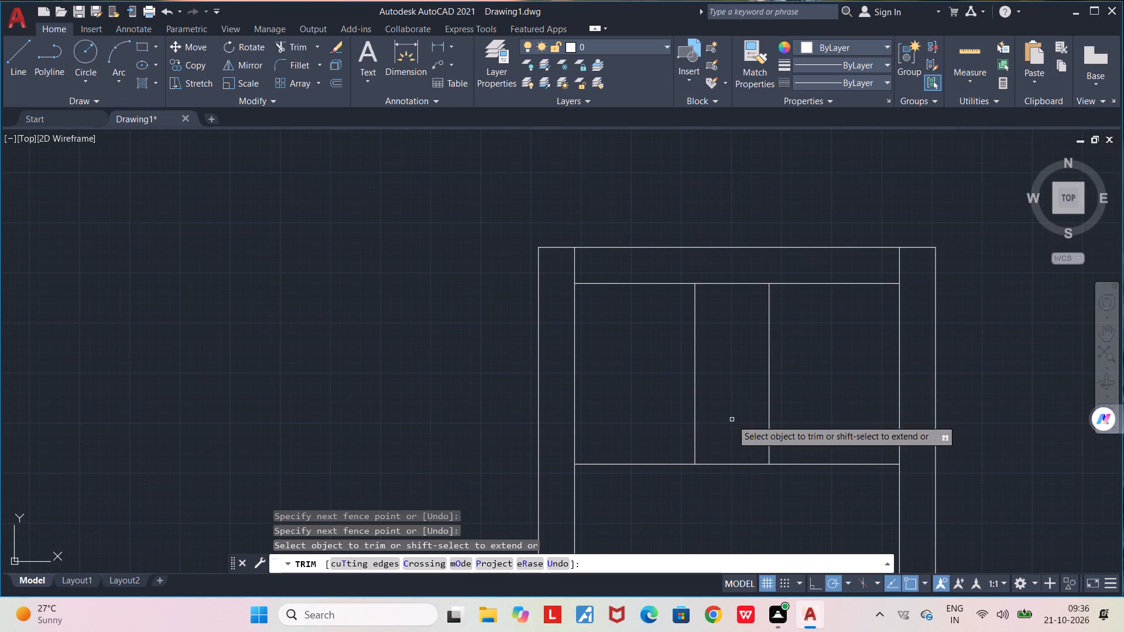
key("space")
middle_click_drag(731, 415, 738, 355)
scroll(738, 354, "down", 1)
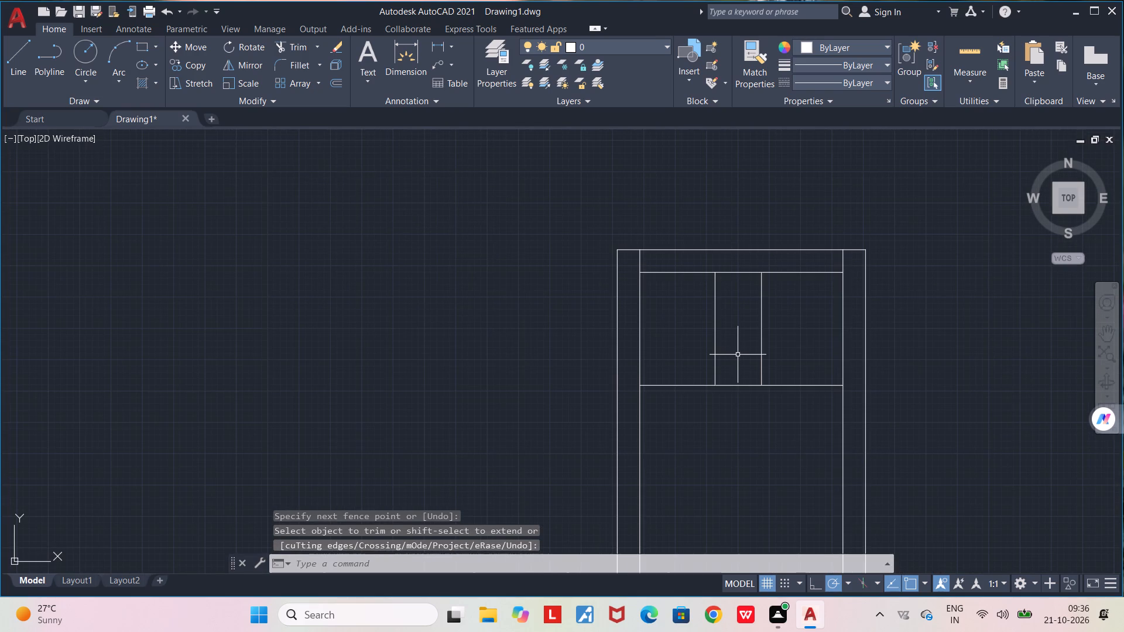
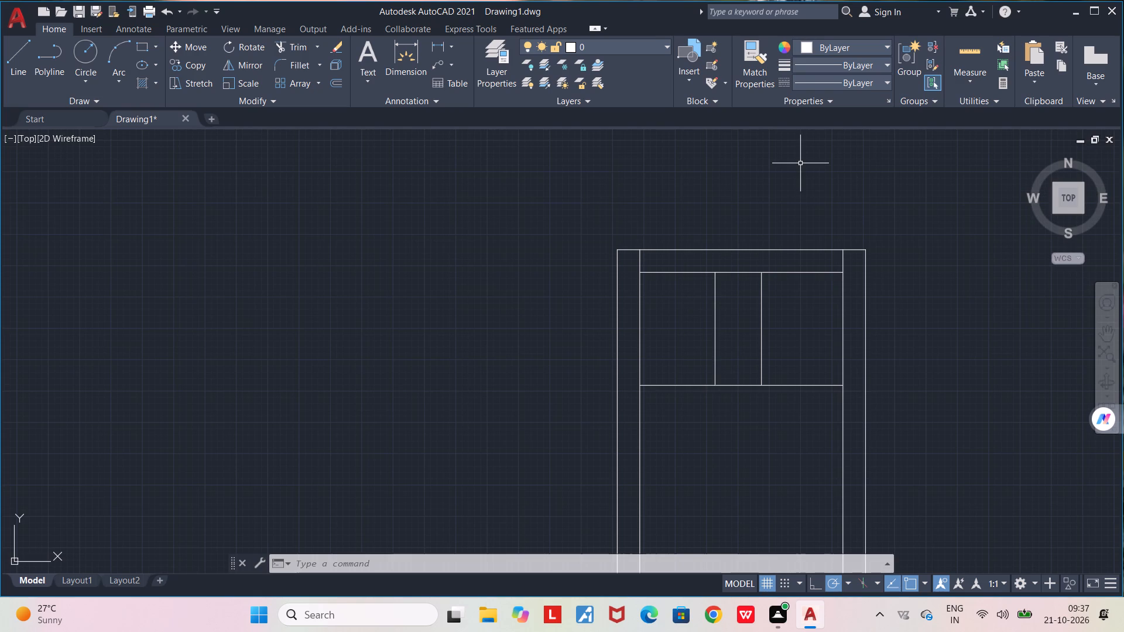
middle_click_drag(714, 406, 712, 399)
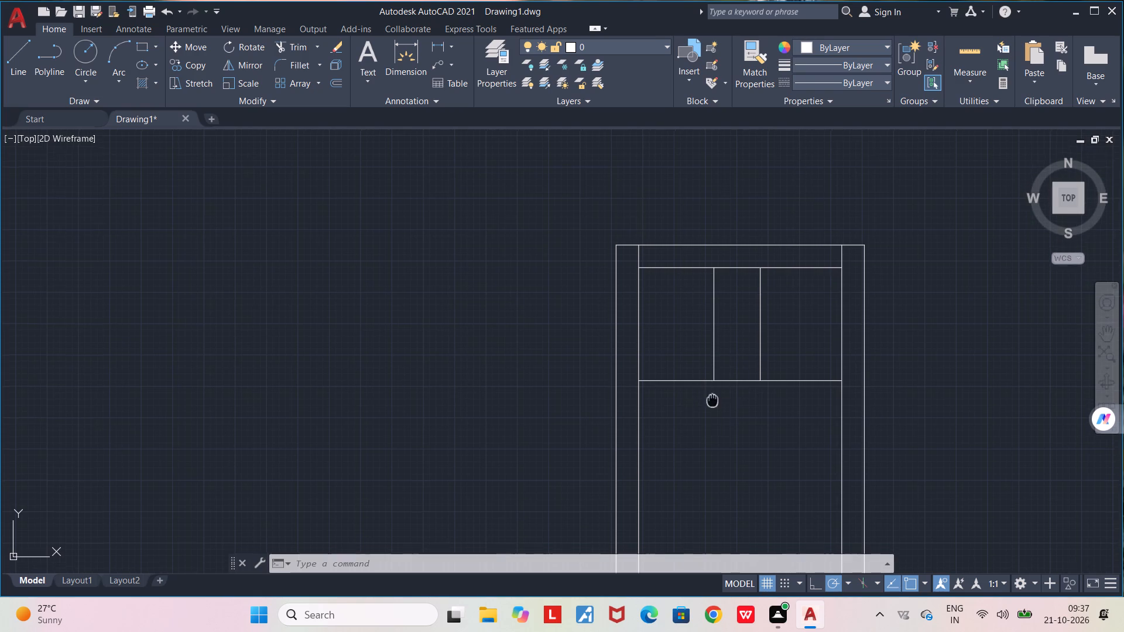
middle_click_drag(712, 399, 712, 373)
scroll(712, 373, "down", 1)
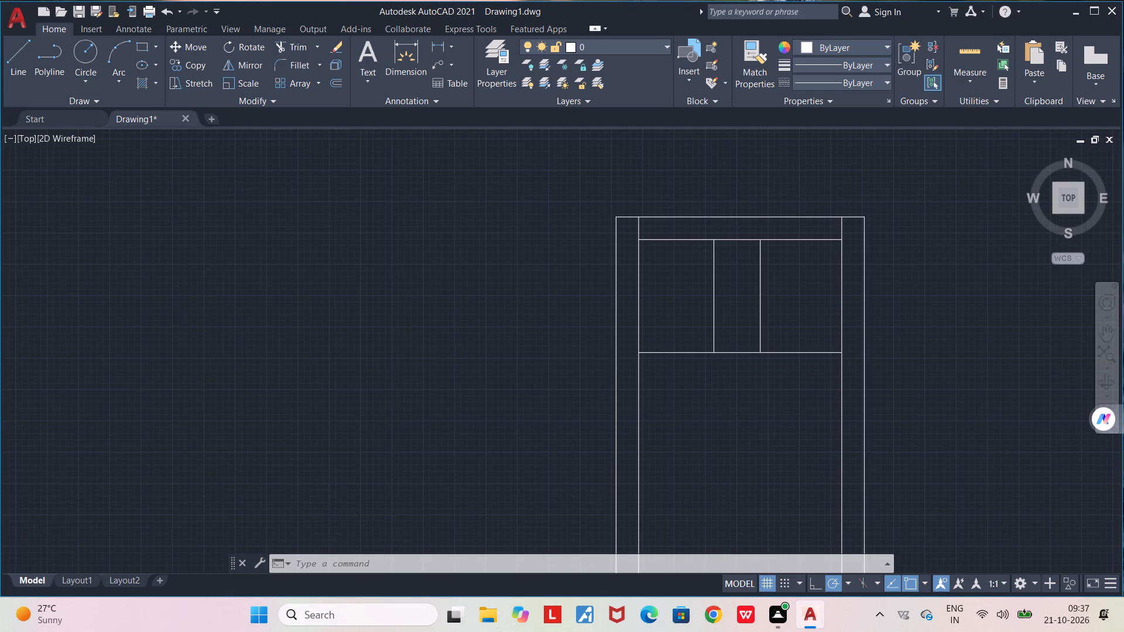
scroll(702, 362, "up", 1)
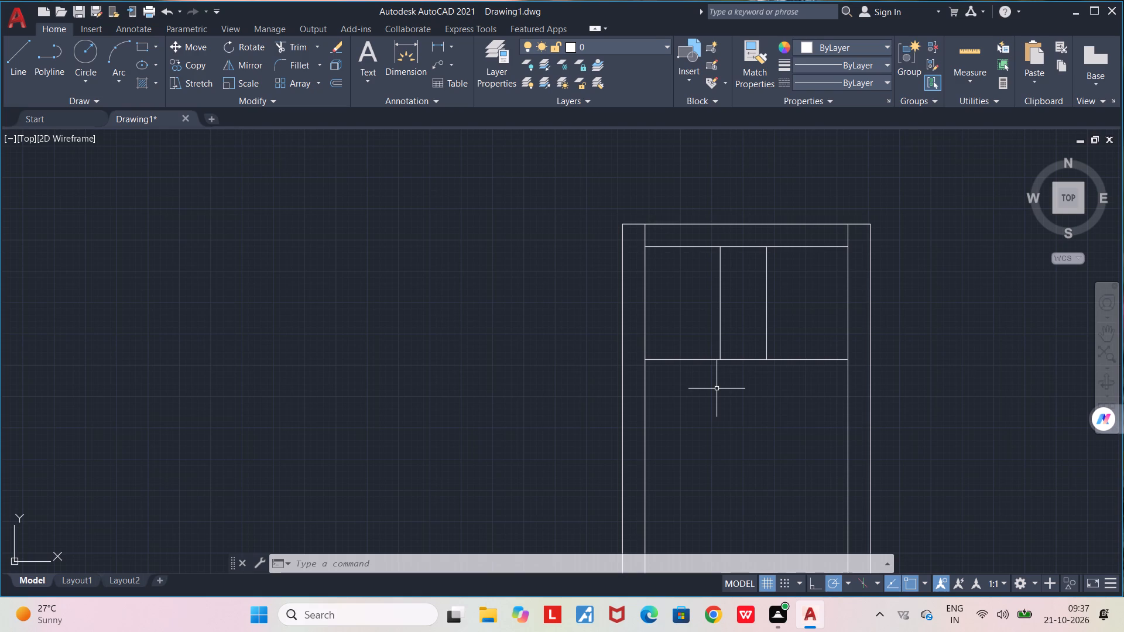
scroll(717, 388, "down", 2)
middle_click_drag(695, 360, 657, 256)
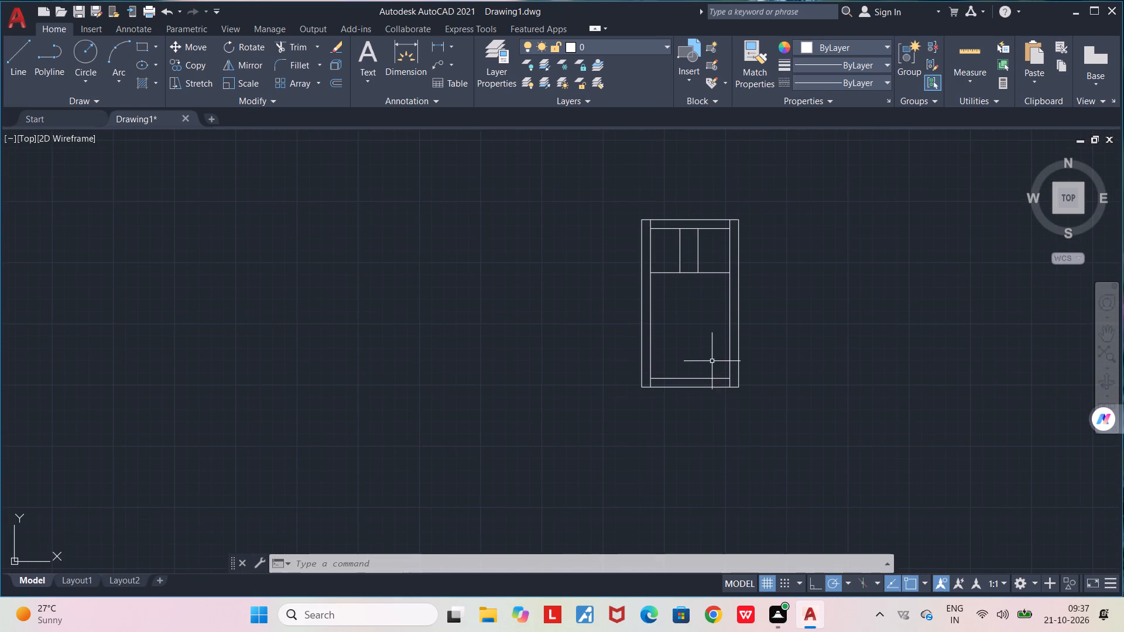
Draw a room's walls from the lower-right inner corner: 9'7" up, 10'9" left, and down past the outer bottom line.
scroll(715, 353, "up", 1)
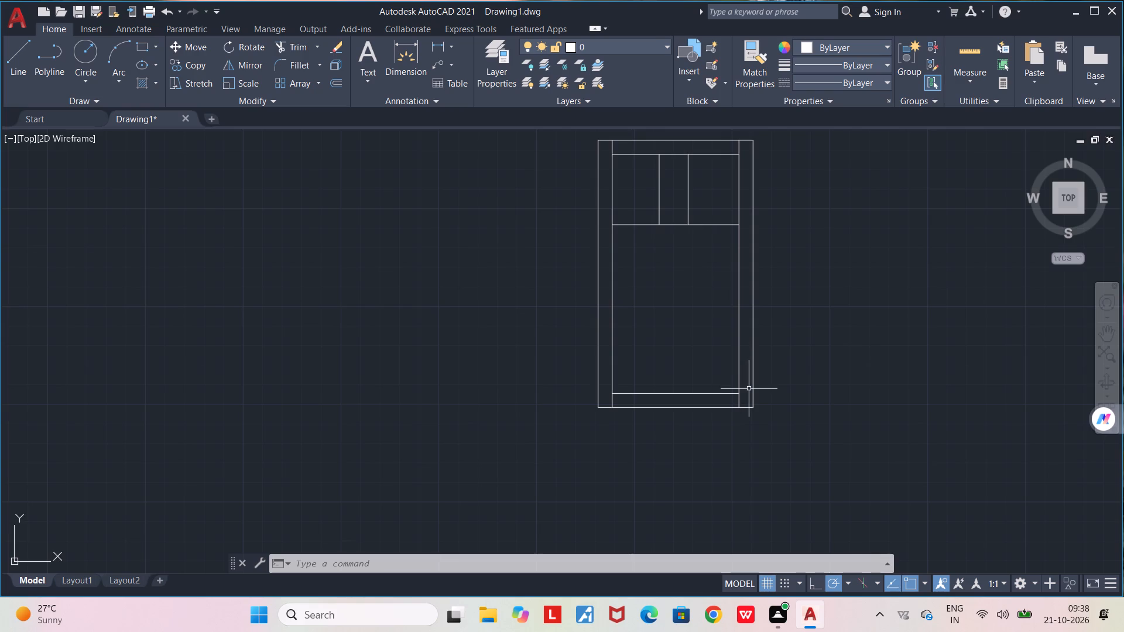
scroll(742, 391, "up", 1)
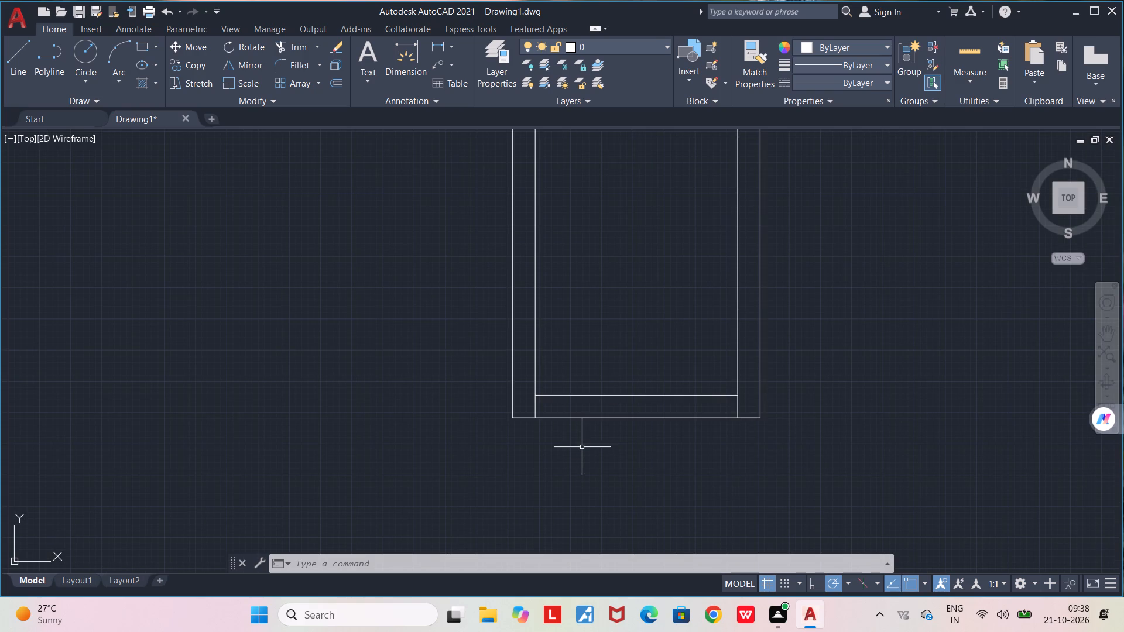
key("l")
key("Return")
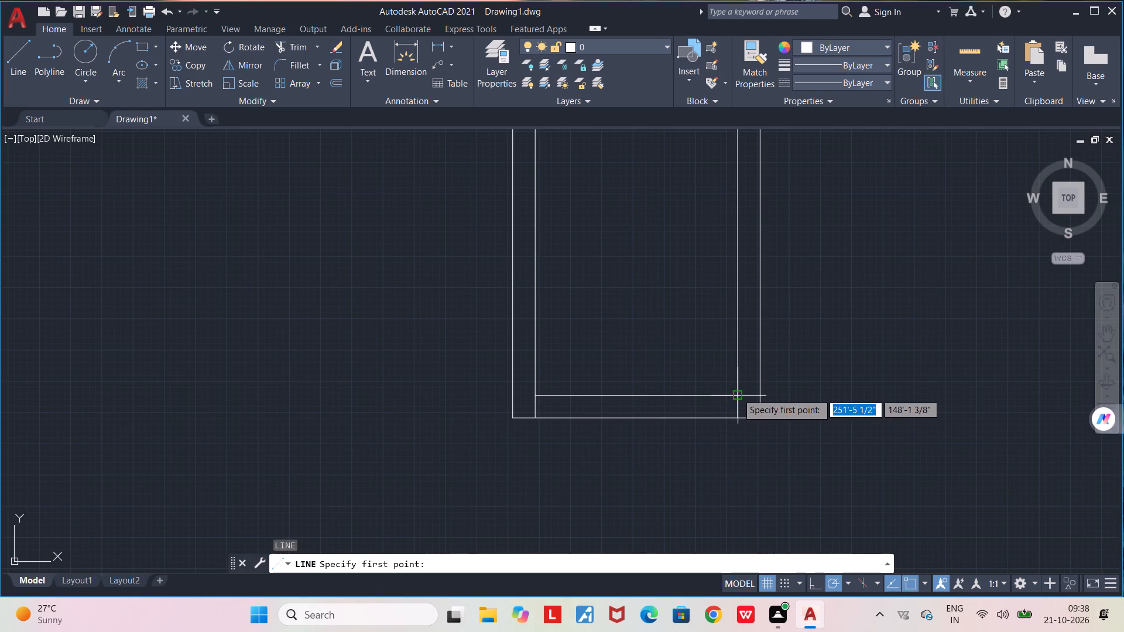
left_click(737, 393)
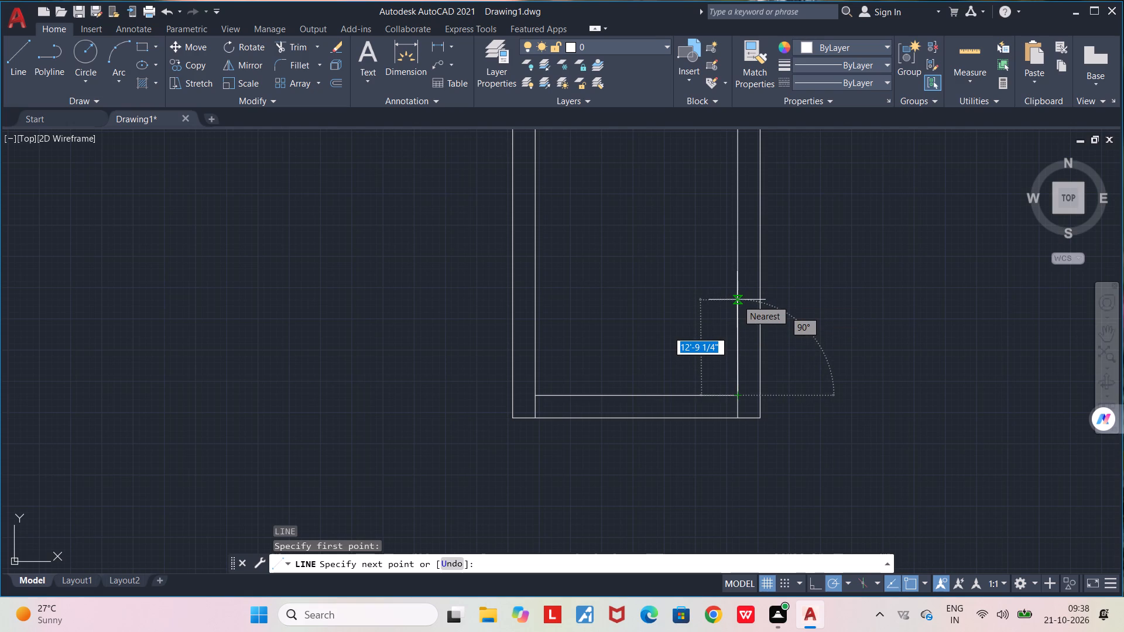
type("9'")
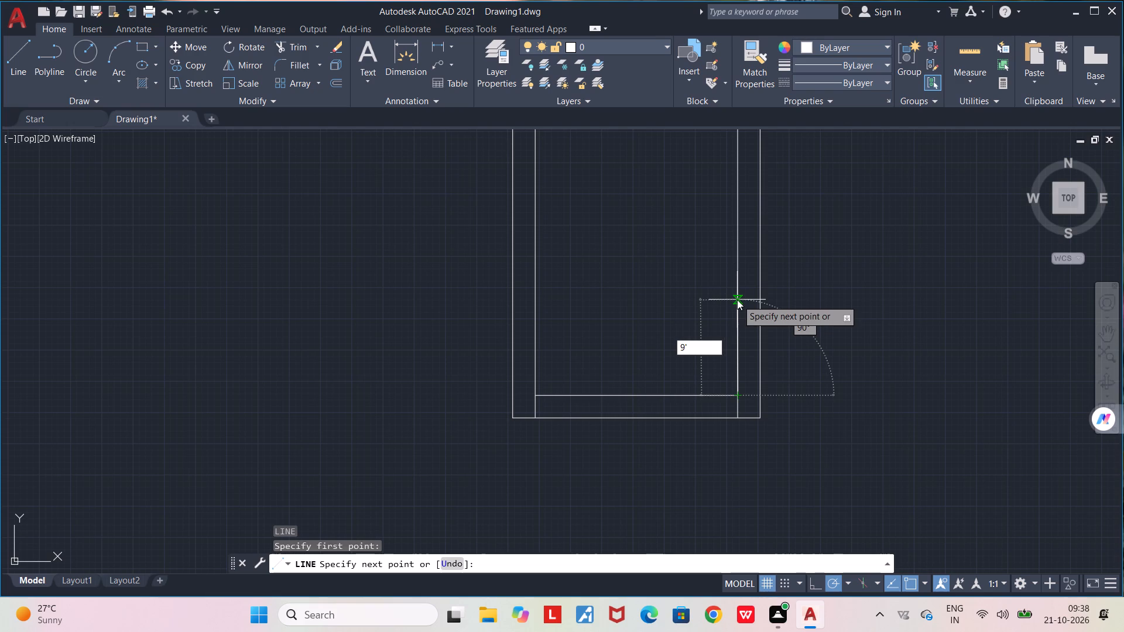
type("7\"")
key("Return")
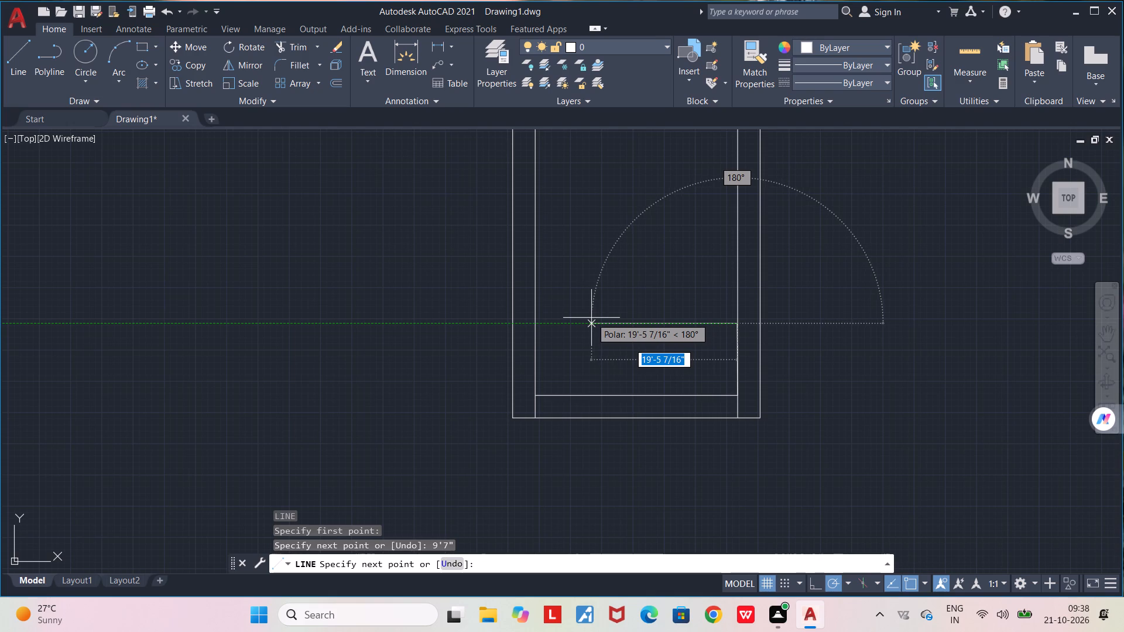
type("10'9\"")
key("Return")
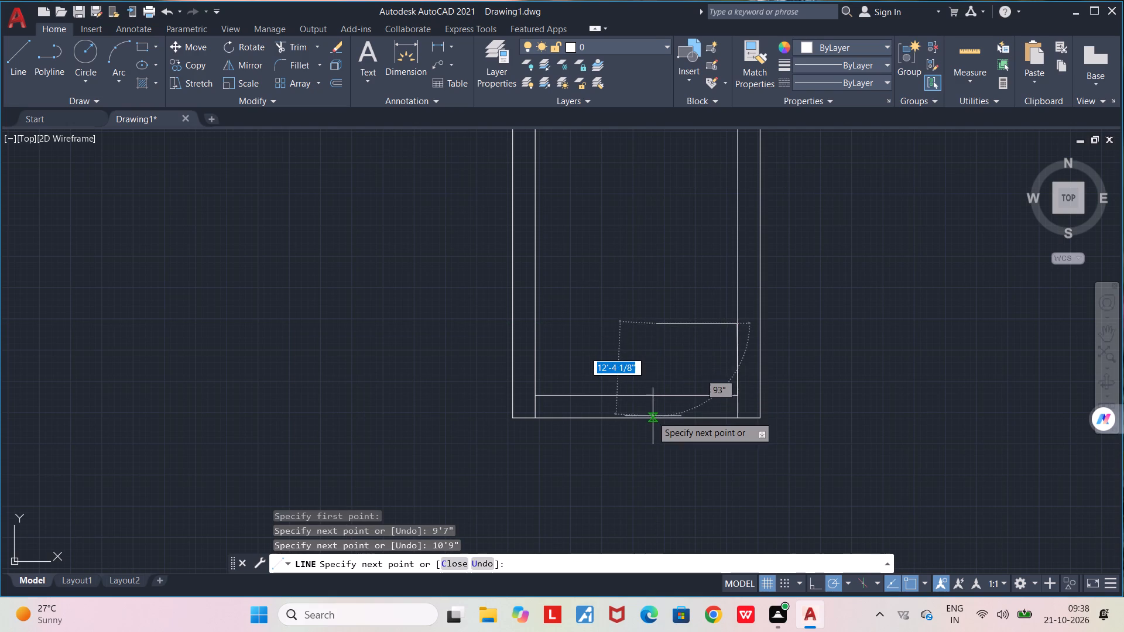
left_click(651, 461)
key("space")
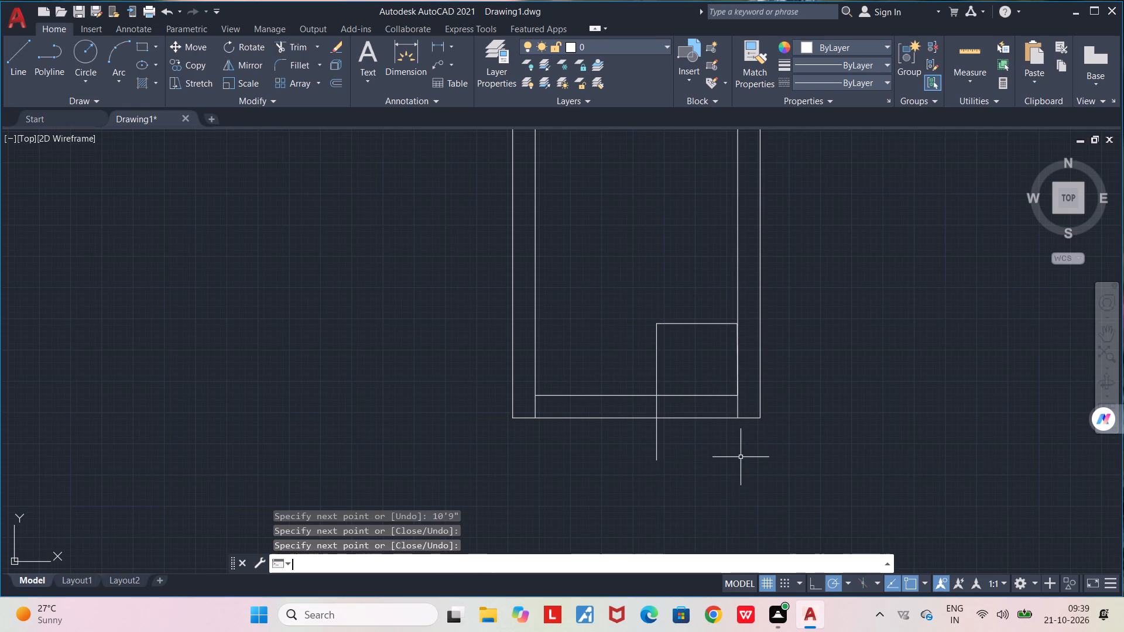
Trim the new left wall below the inner bottom line and remove the slightly slanted 9'7" line beside the inner right wall.
type("TR")
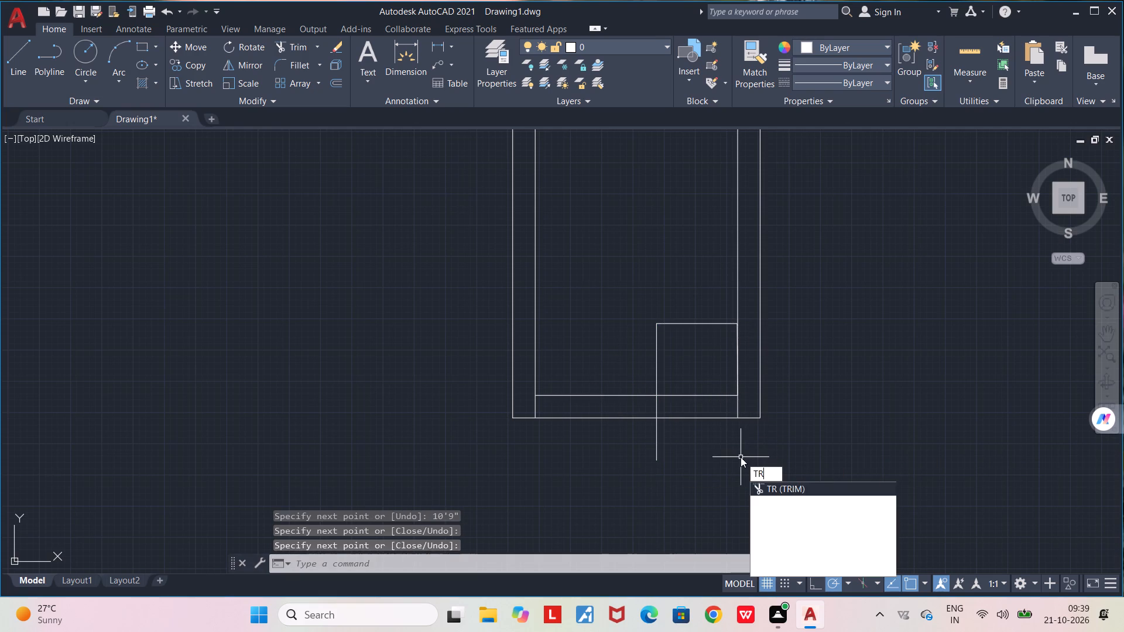
key("Return")
left_click(657, 446)
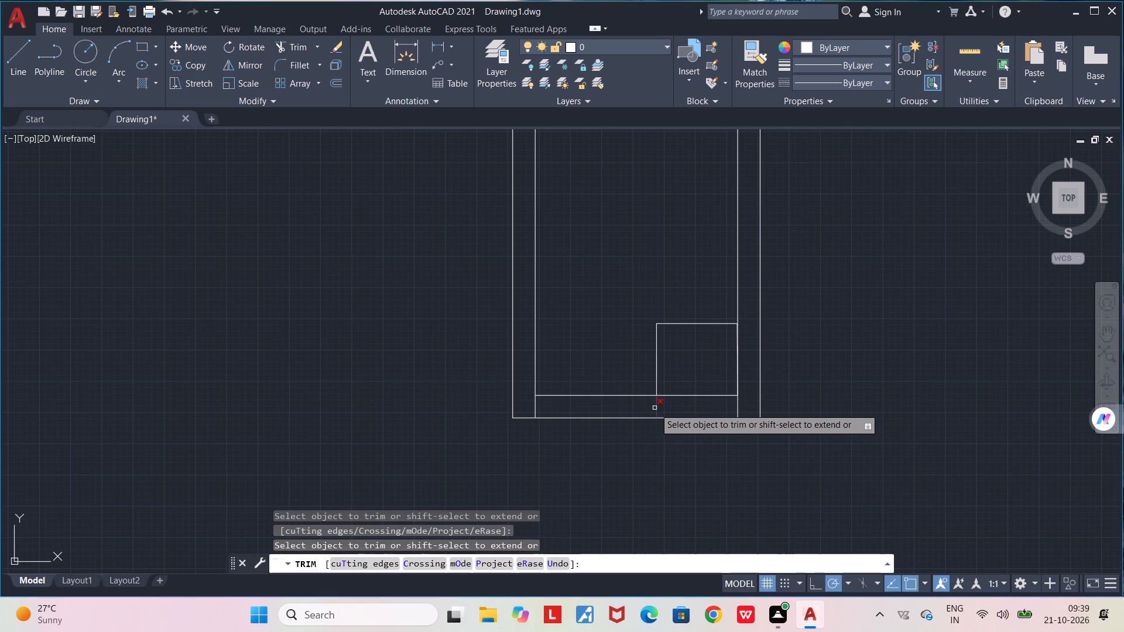
left_click(654, 408)
scroll(745, 336, "up", 4)
scroll(685, 304, "up", 4)
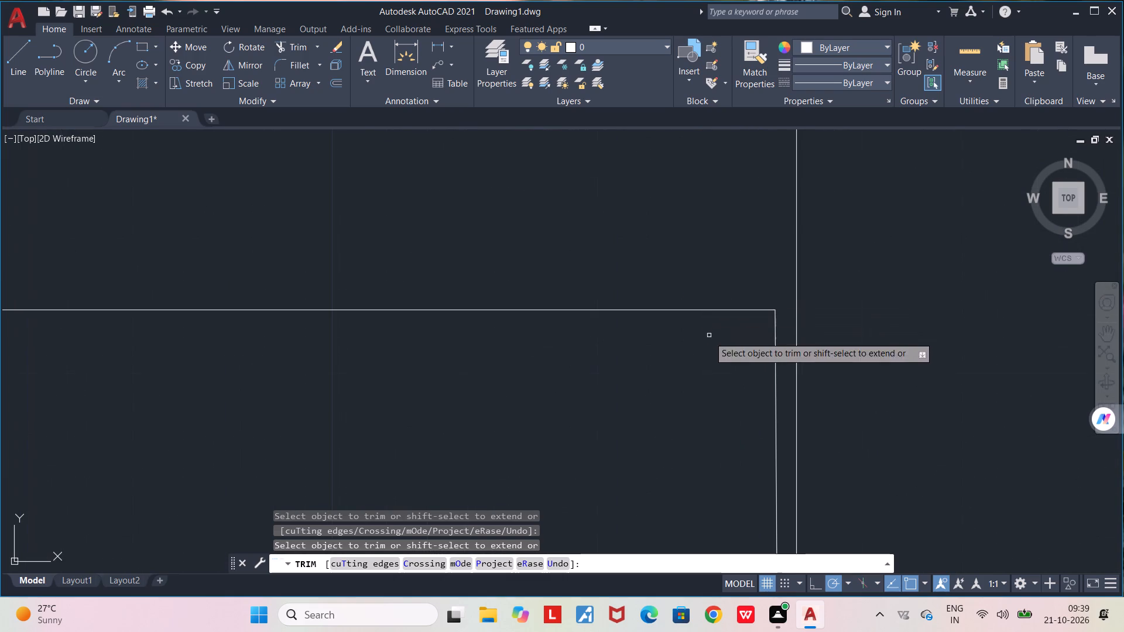
left_click(777, 352)
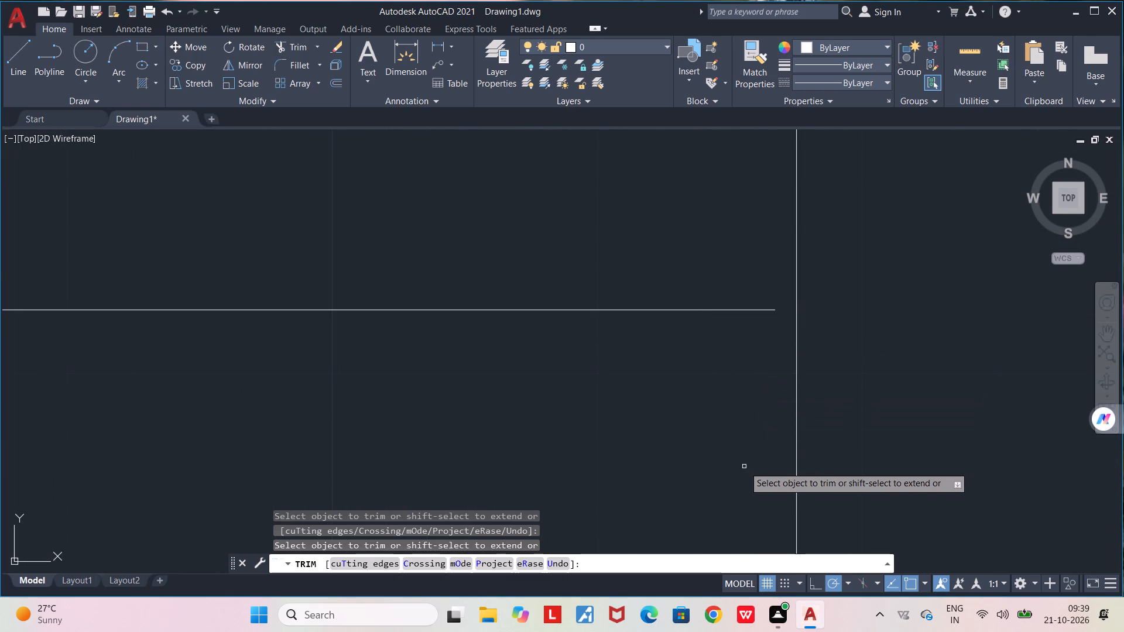
key("space")
Draw a horizontal line about 4" long from the right end of the room's top wall across the inner right wall.
key("l")
key("Return")
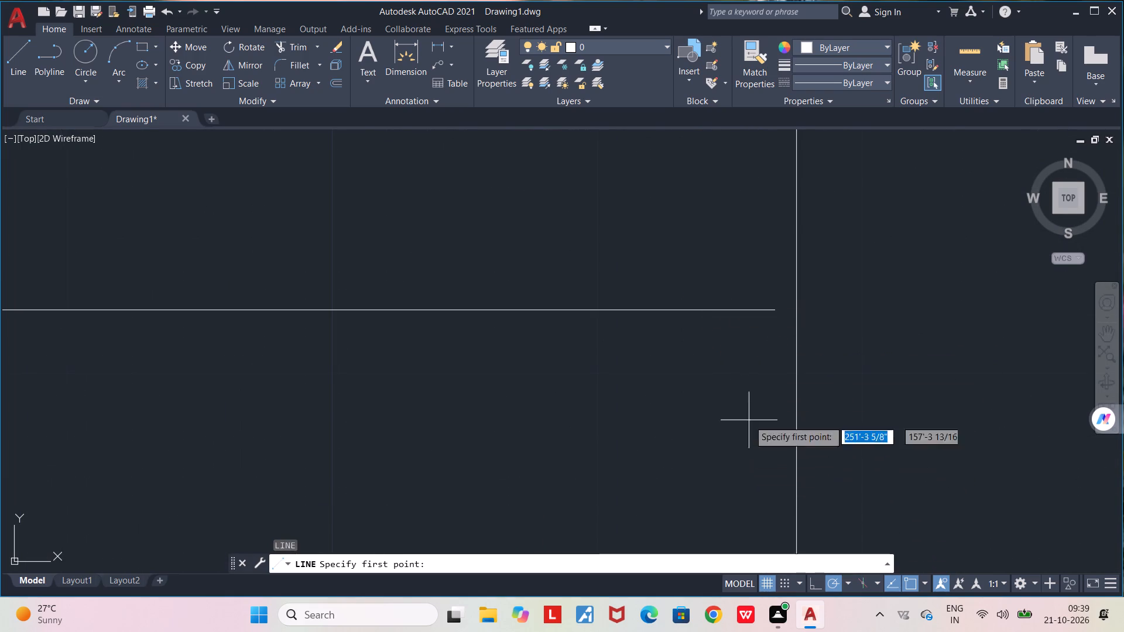
left_click(773, 313)
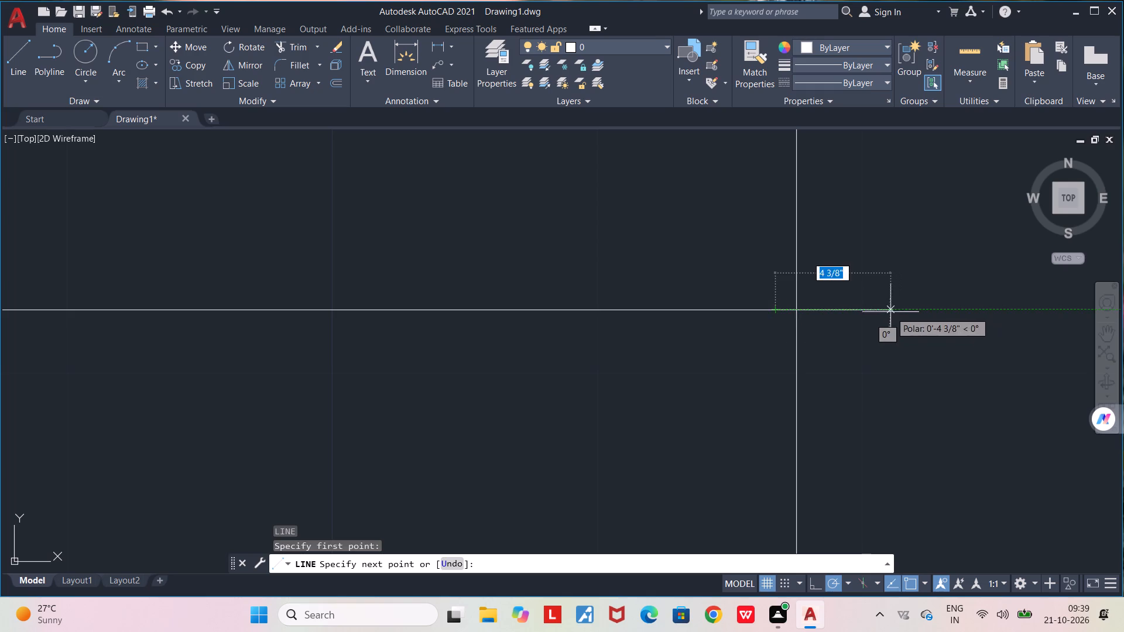
left_click(885, 310)
key("space")
Trim away the short segment before the inner right wall and the room's 10'9" top wall line.
type("TR")
key("Return")
left_click(780, 310)
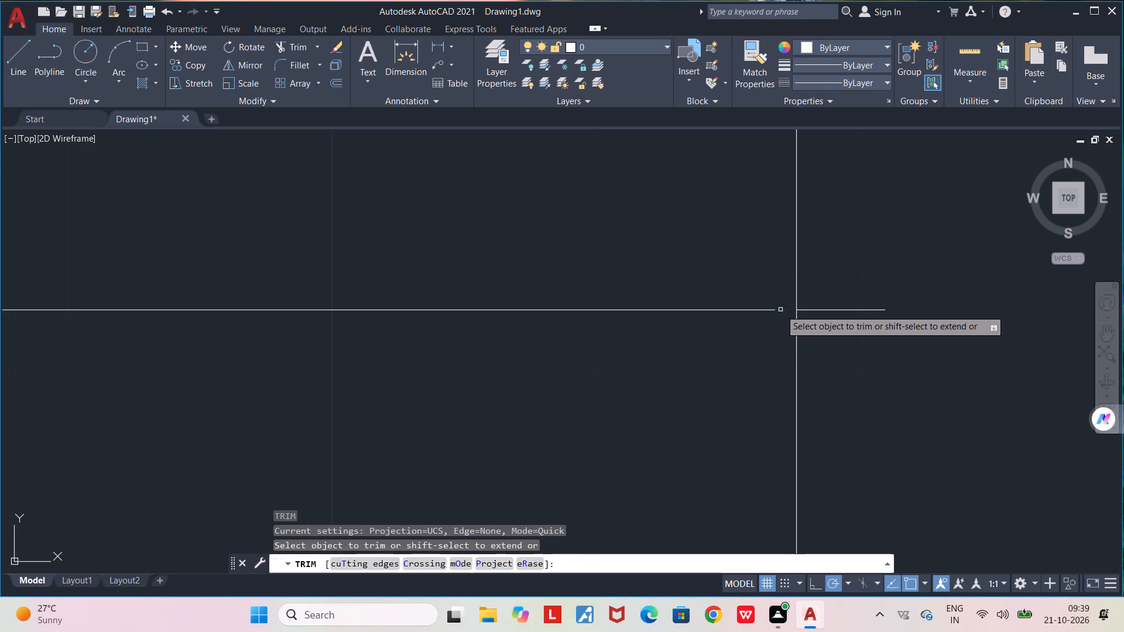
left_click(748, 311)
scroll(797, 315, "up", 6)
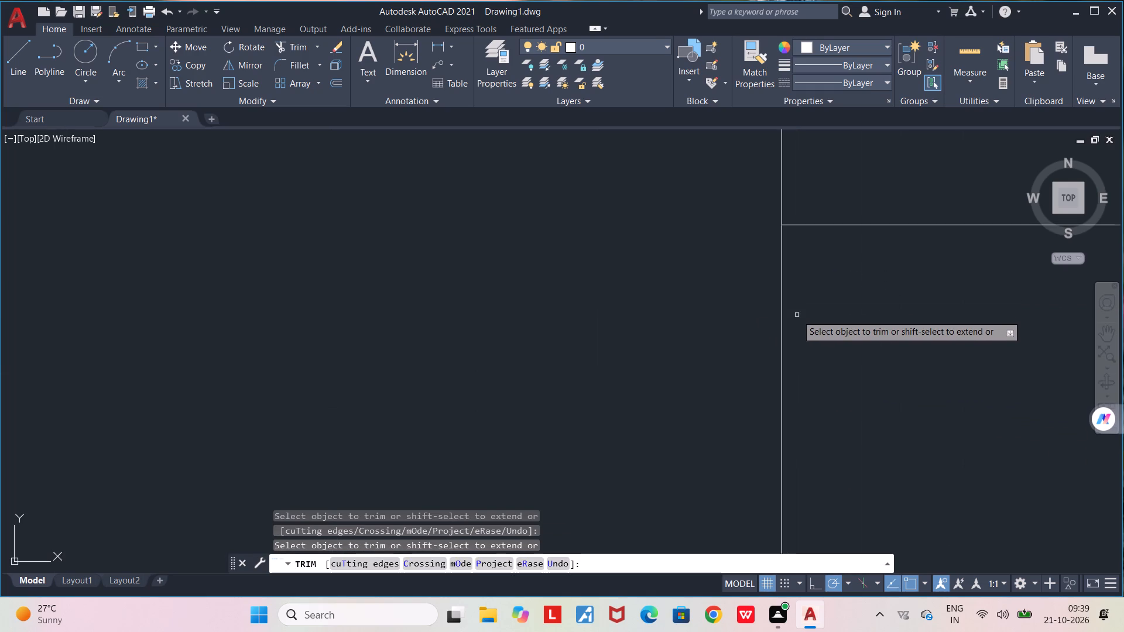
key("space")
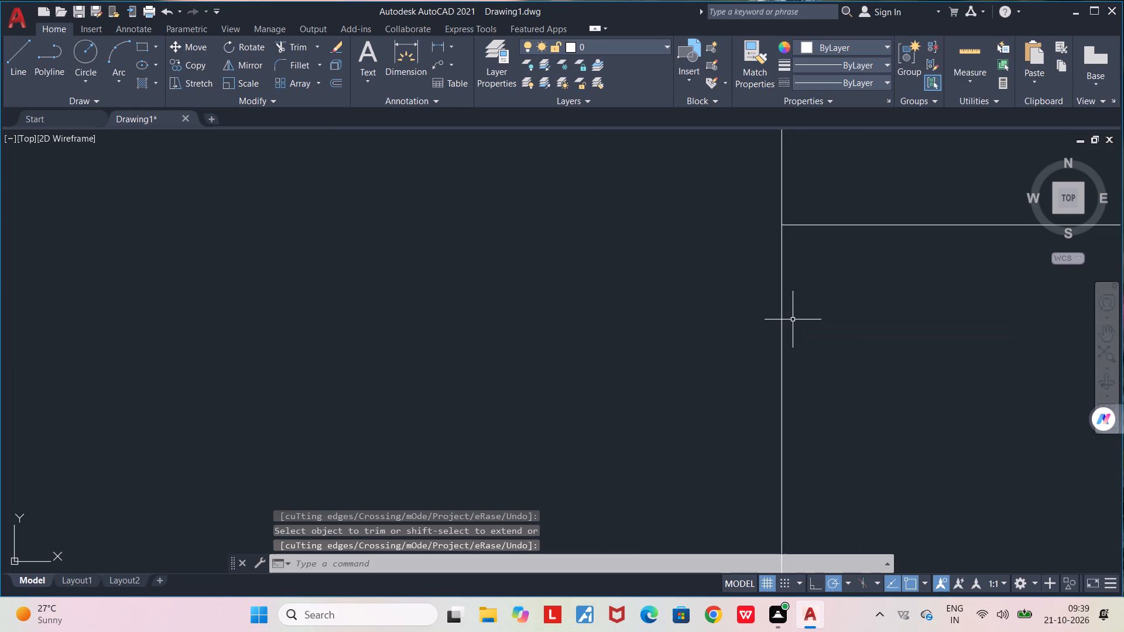
Redraw the room's top wall from the inner right wall to the top end of the room's left wall.
key("l")
key("Return")
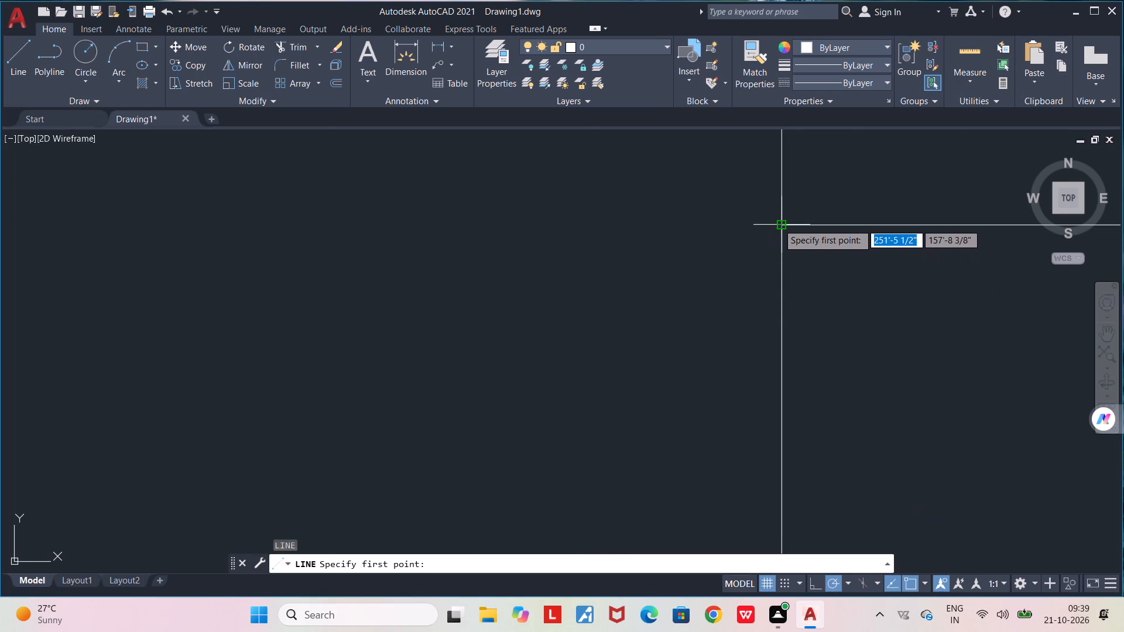
left_click(778, 224)
scroll(584, 269, "down", 14)
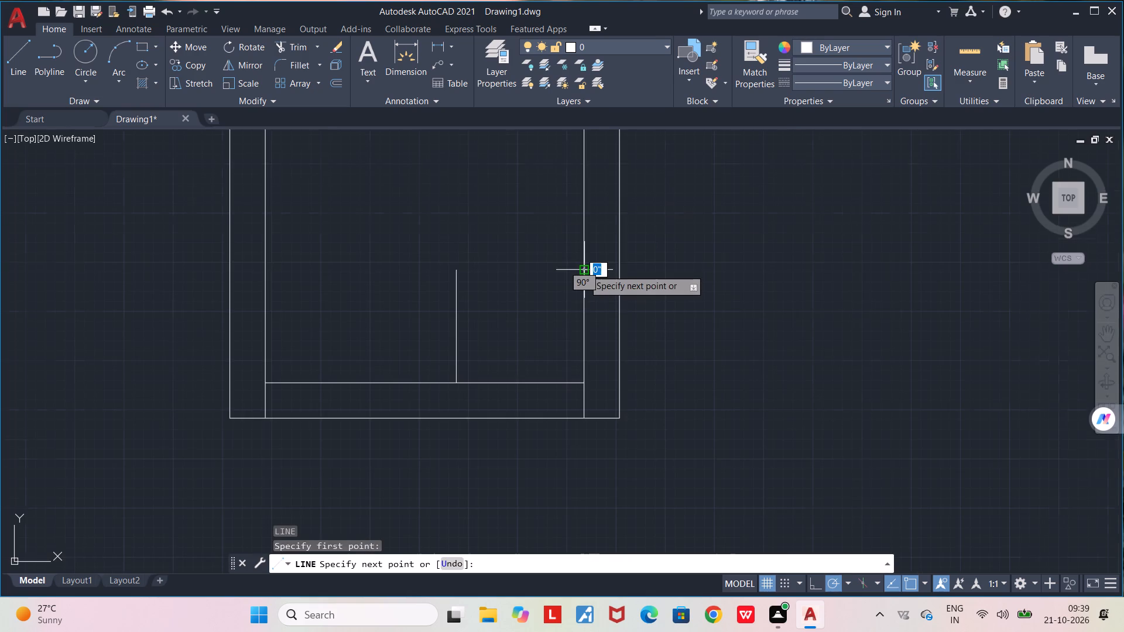
left_click(457, 267)
key("space")
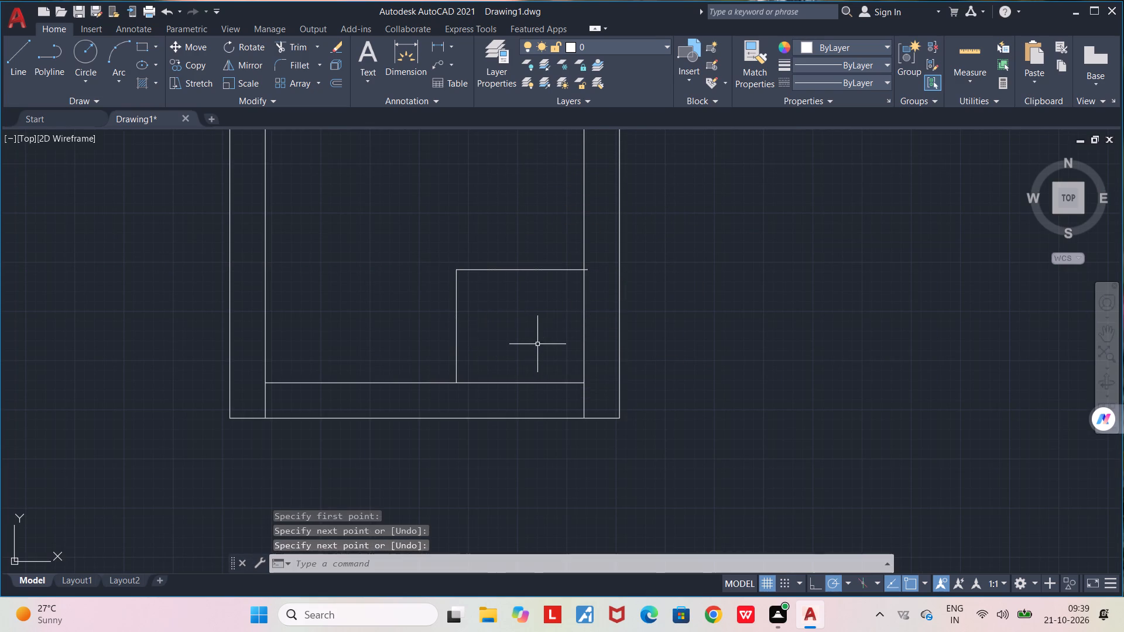
Trim the short stub of the room's top wall that extends beyond the inner right wall.
middle_click_drag(534, 327, 661, 439)
scroll(661, 439, "down", 2)
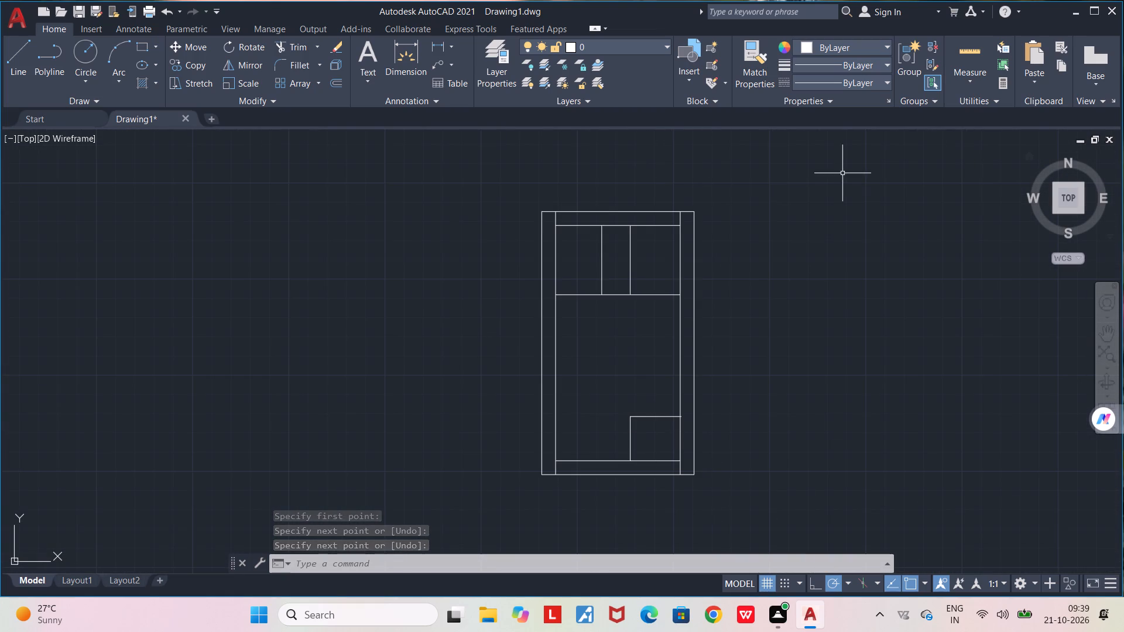
scroll(674, 421, "up", 4)
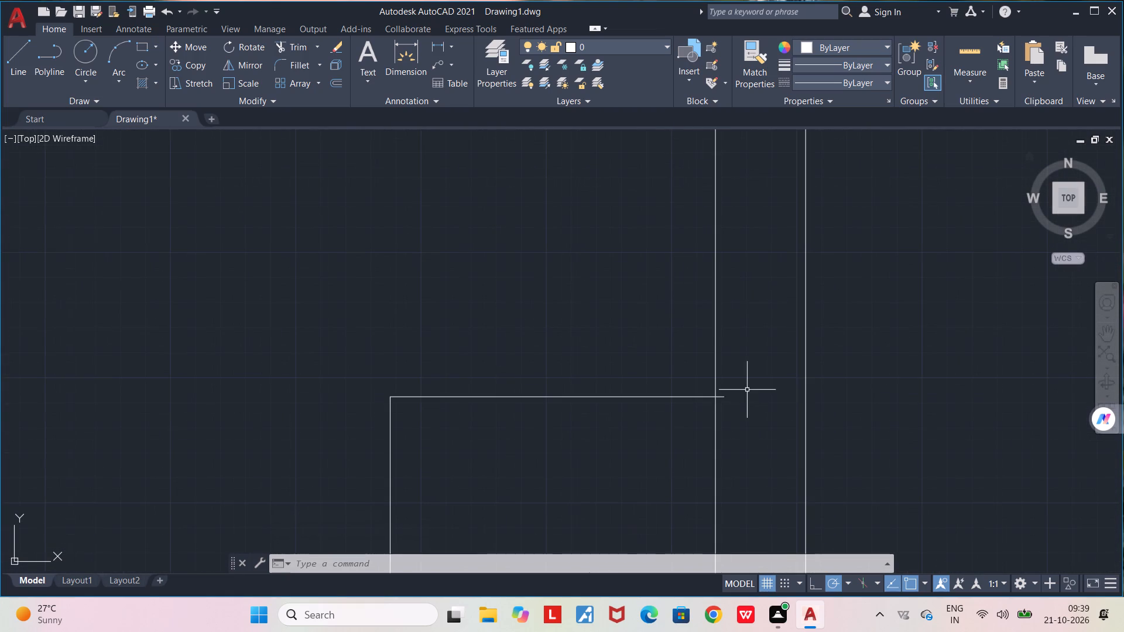
type("TR")
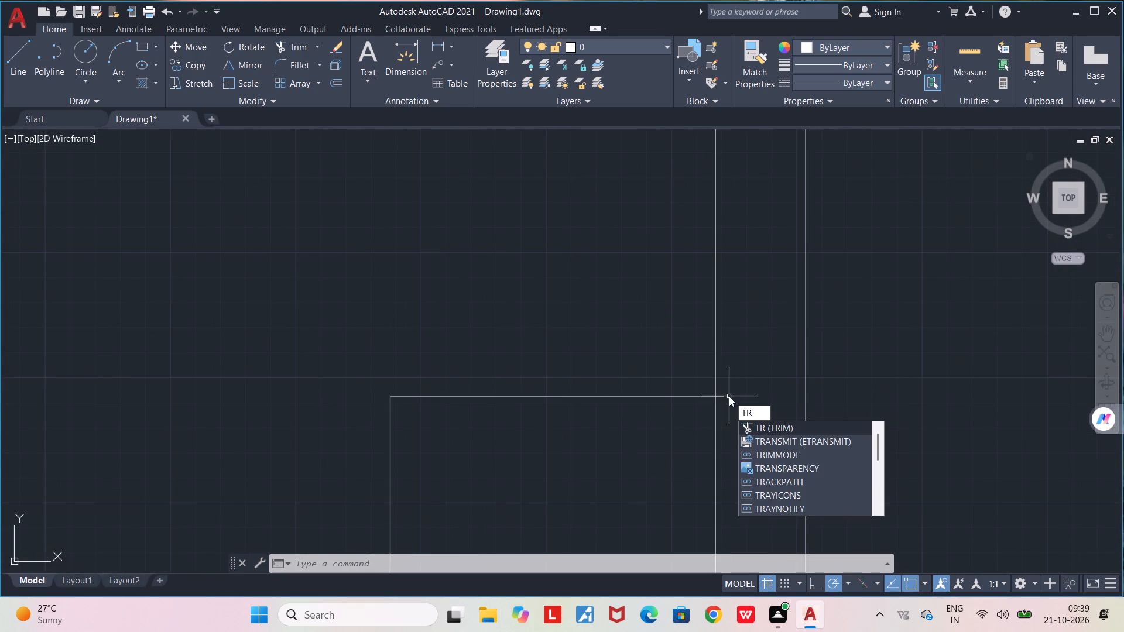
key("Return")
left_click(724, 397)
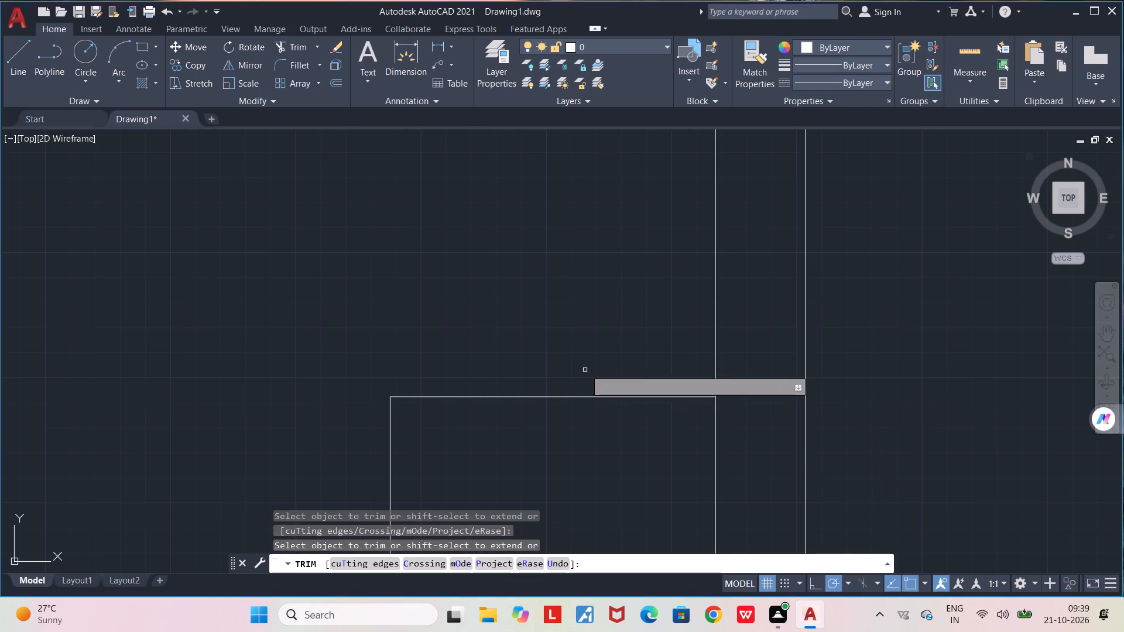
scroll(584, 367, "down", 1)
key("space")
Draw connected lines from the lower room's top wall: 10'0" up along the inner right wall and 11'1" horizontally left.
middle_click_drag(589, 369, 601, 411)
scroll(601, 411, "down", 2)
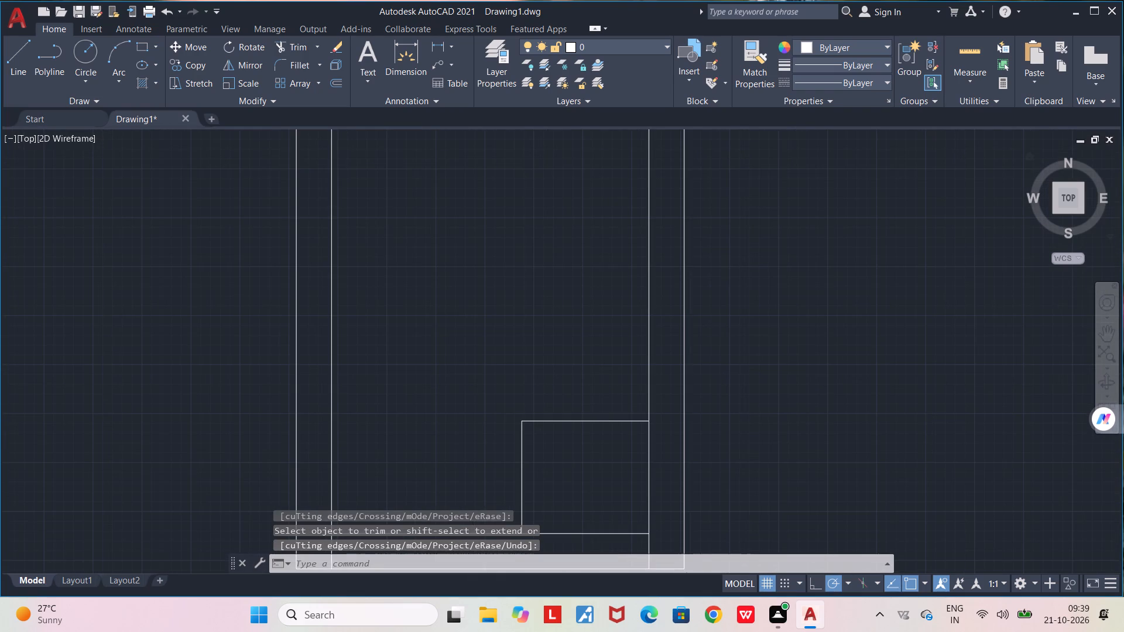
scroll(633, 409, "up", 1)
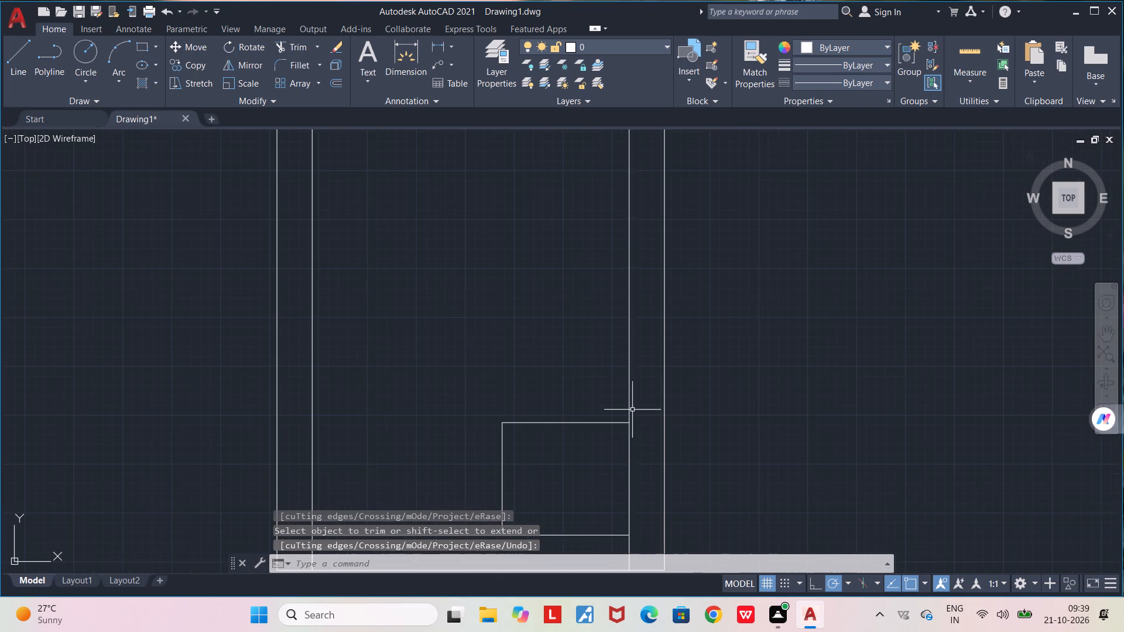
key("l")
key("Return")
scroll(625, 428, "up", 3)
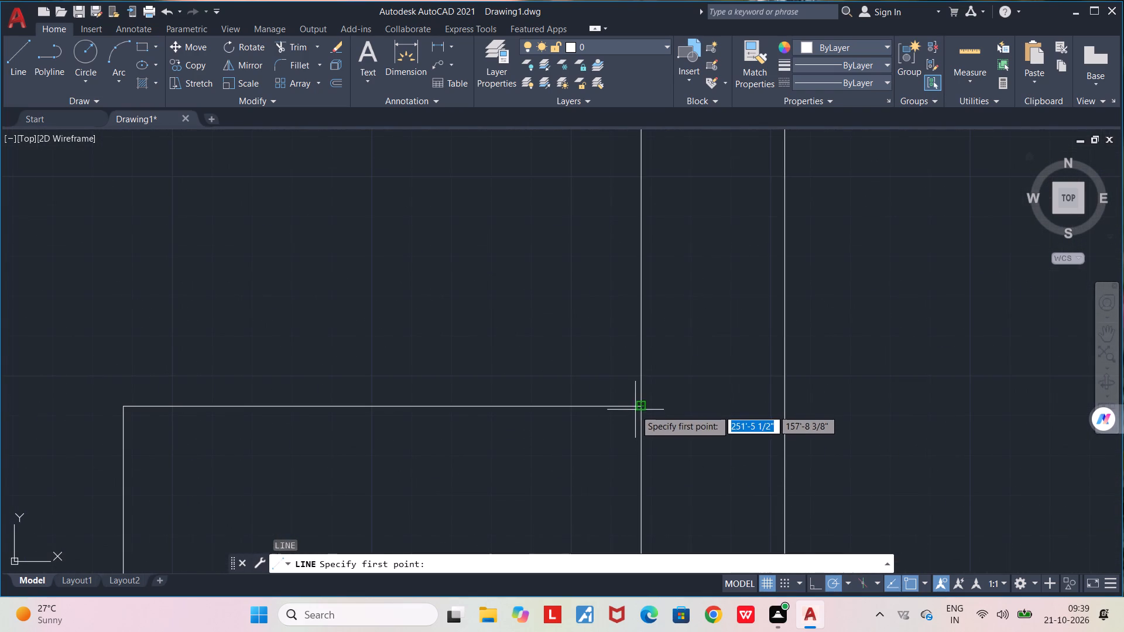
left_click(638, 408)
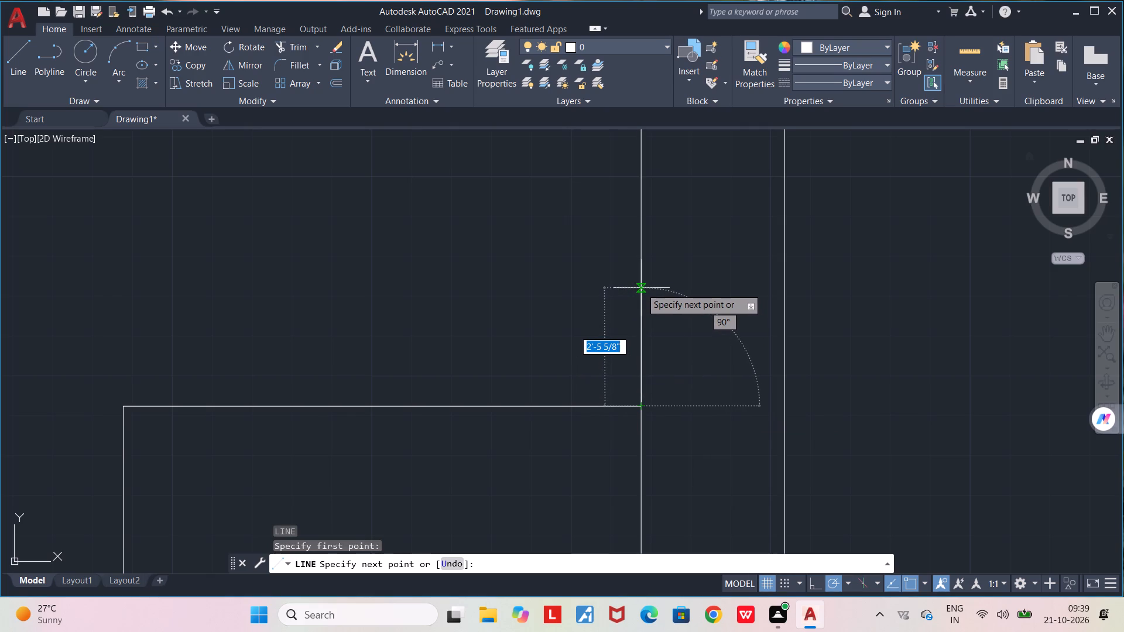
middle_click_drag(641, 288, 801, 352)
scroll(801, 352, "down", 1)
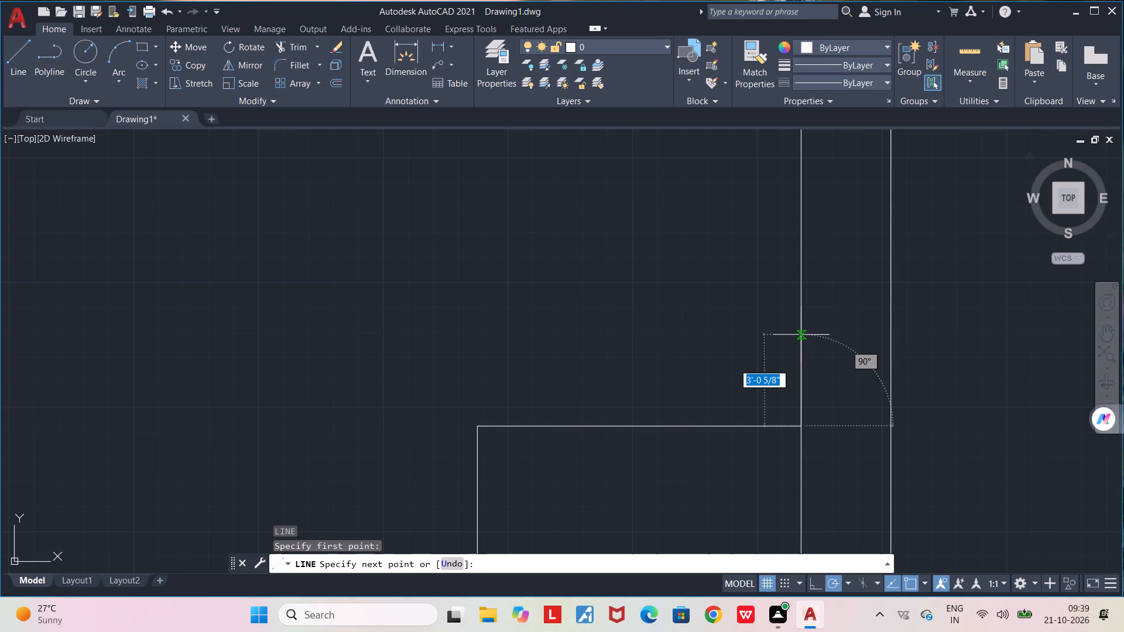
type("10'0\"")
key("Return")
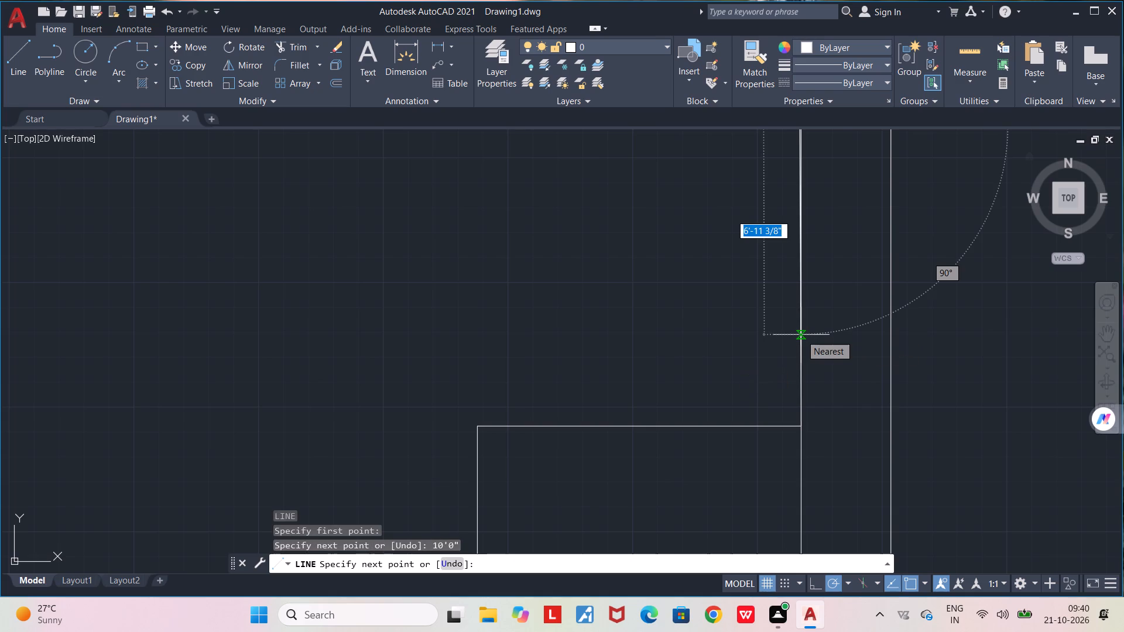
scroll(801, 335, "down", 3)
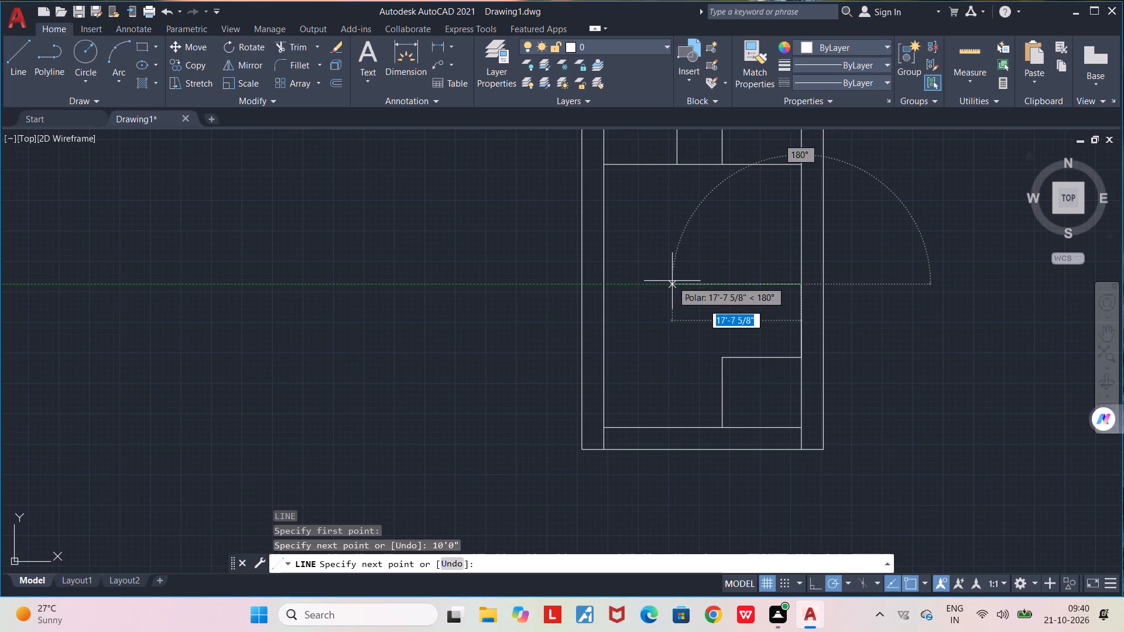
type("11'1\"")
key("shift+Return")
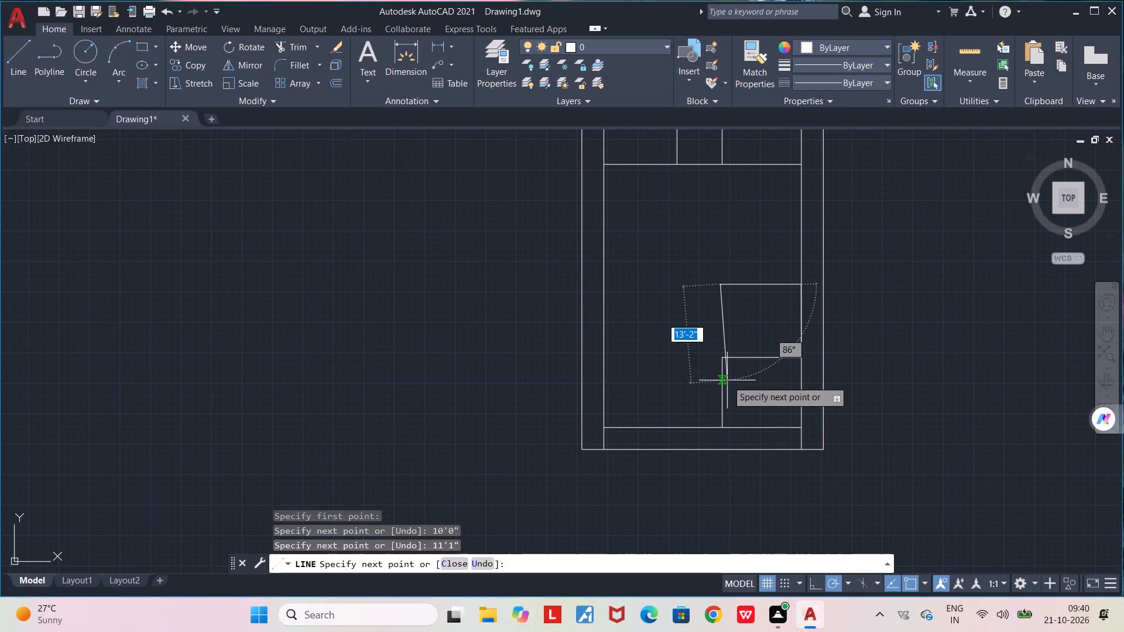
Continue the outline straight down to the lower room's top wall level and join it to that wall's left end.
scroll(720, 369, "up", 3)
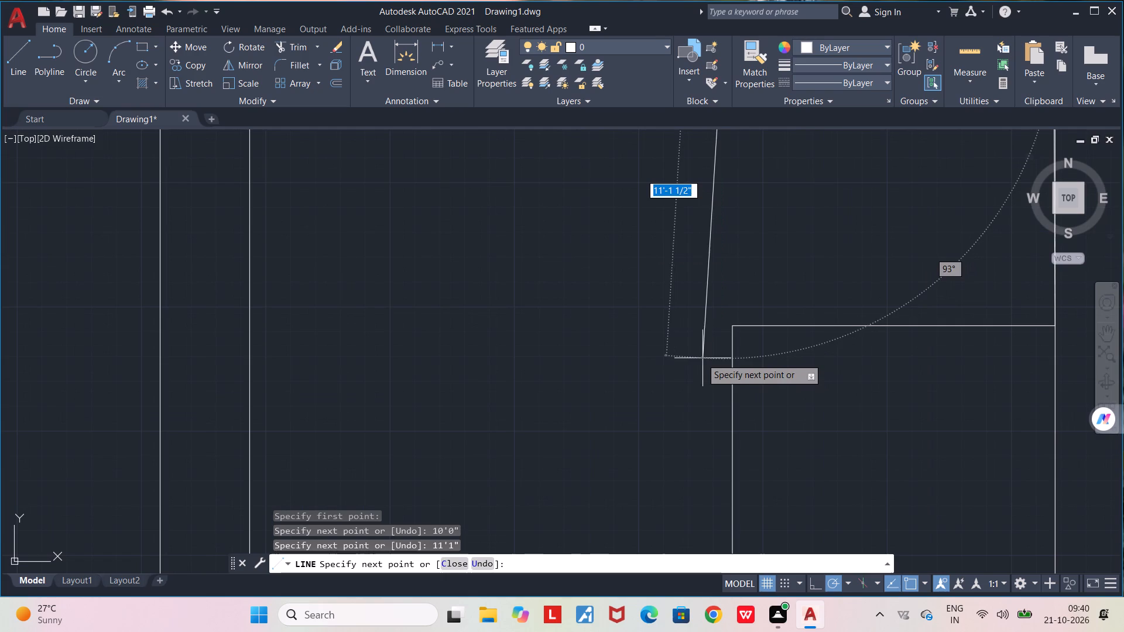
middle_click_drag(697, 355, 694, 413)
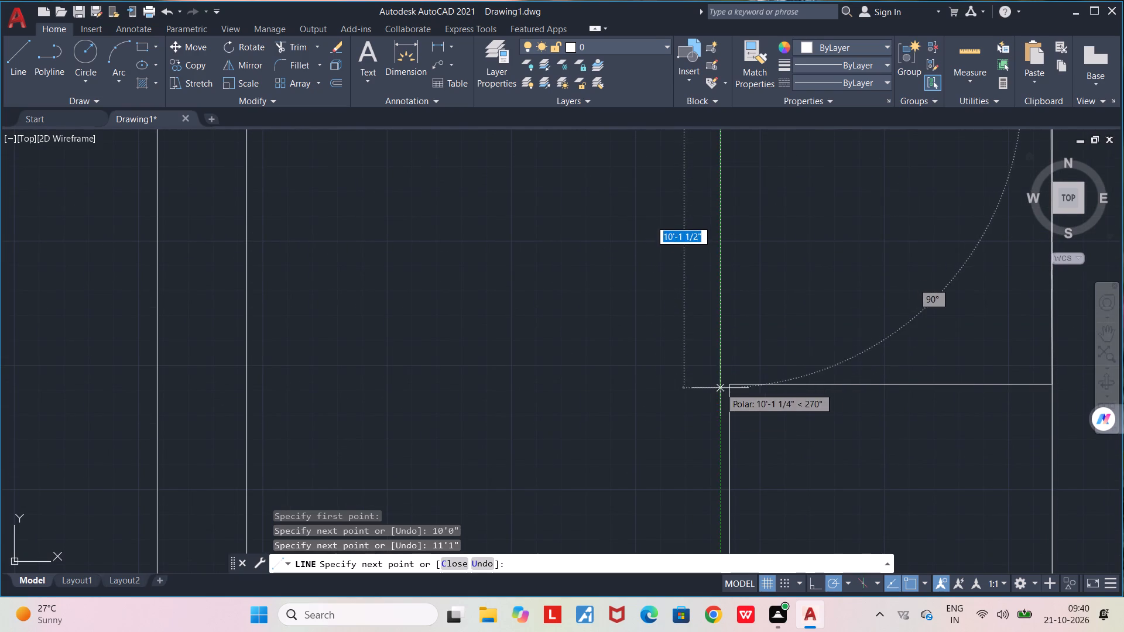
left_click(717, 387)
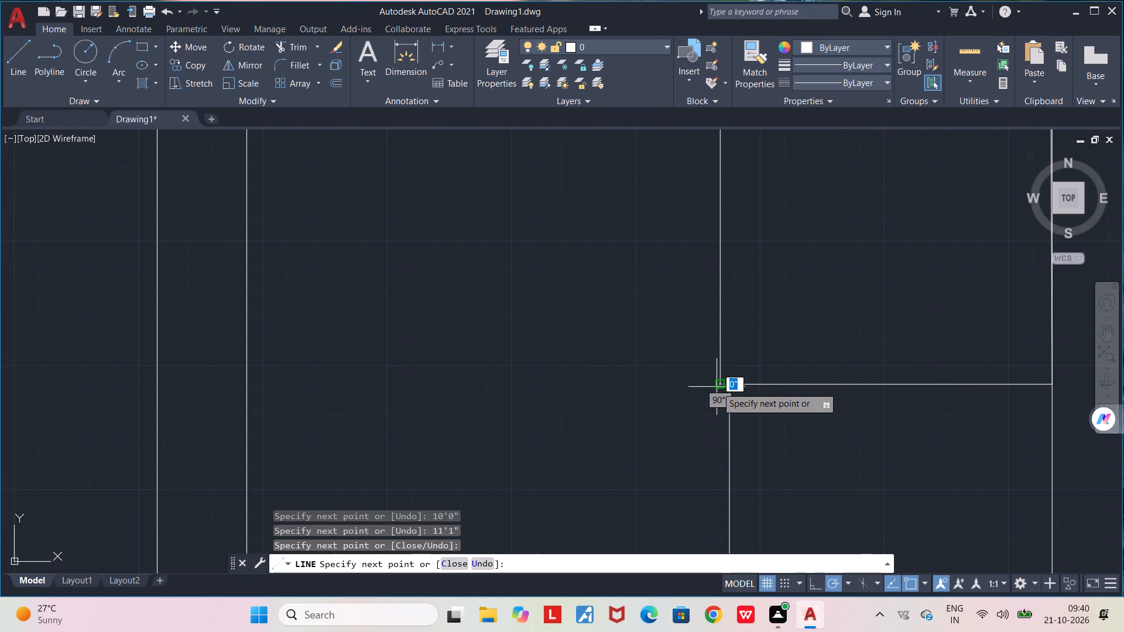
left_click(729, 386)
key("space")
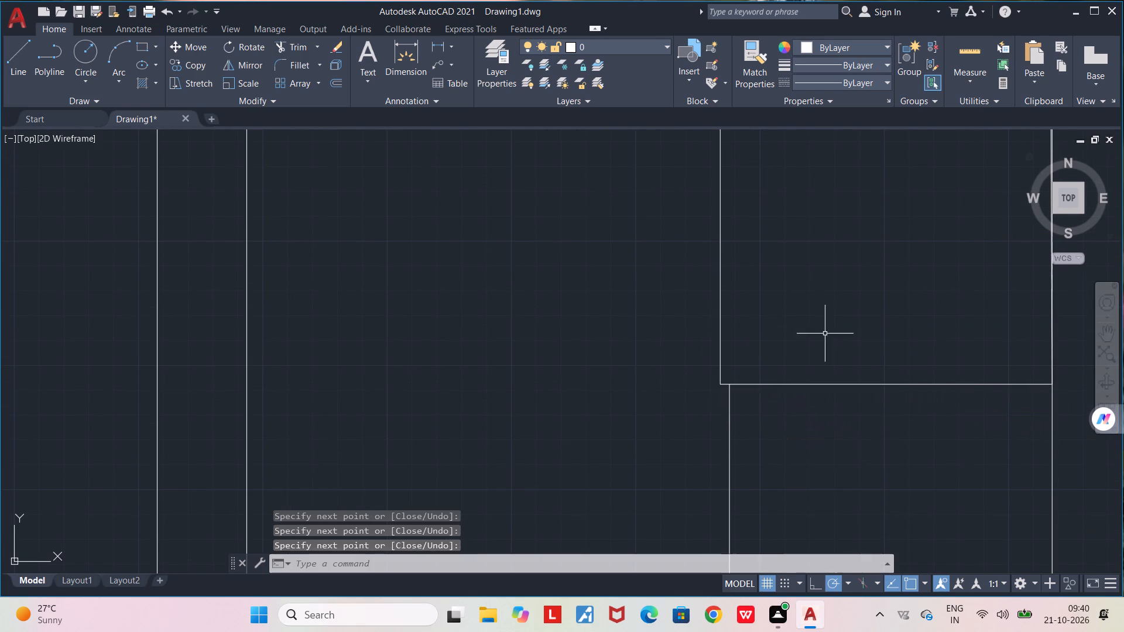
Delete the new room's 10'0" vertical line that runs just beside the inner right wall.
middle_click_drag(820, 320, 609, 423)
scroll(830, 192, "up", 4)
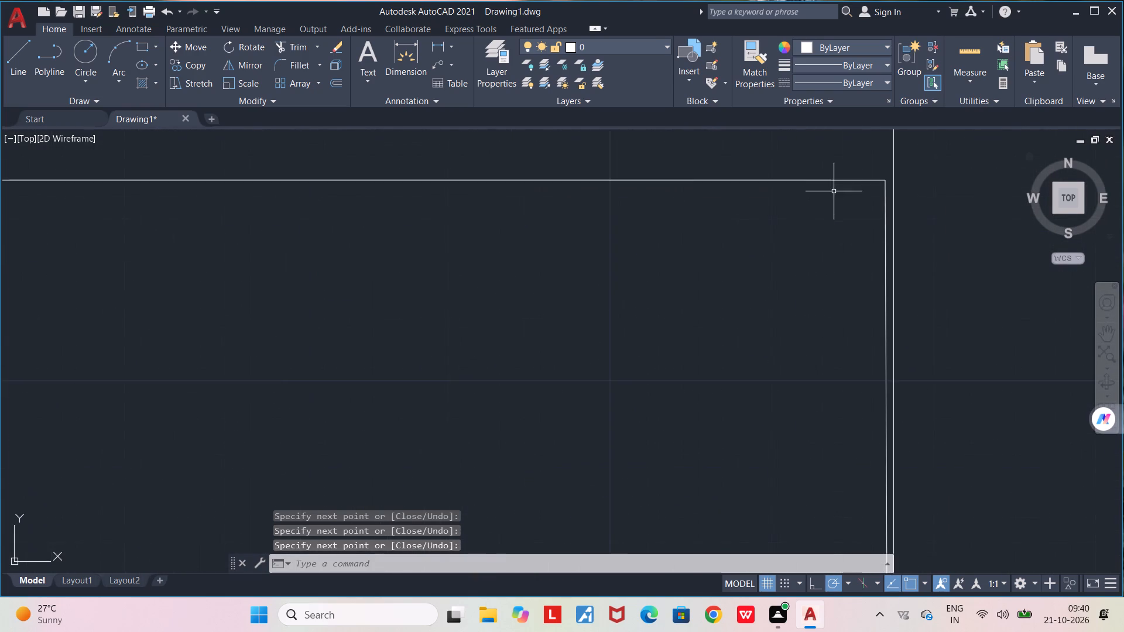
middle_click_drag(832, 203, 687, 344)
left_click(739, 335)
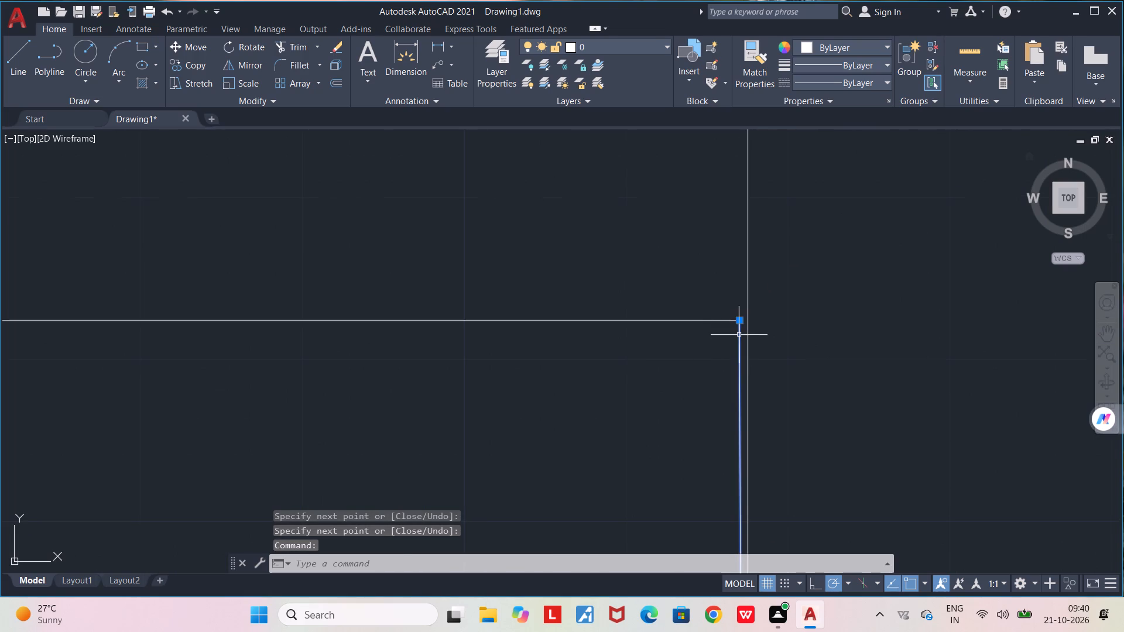
key("Delete")
Draw a short horizontal line from the right end of the new room's top wall across the inner right wall.
key("l")
key("Return")
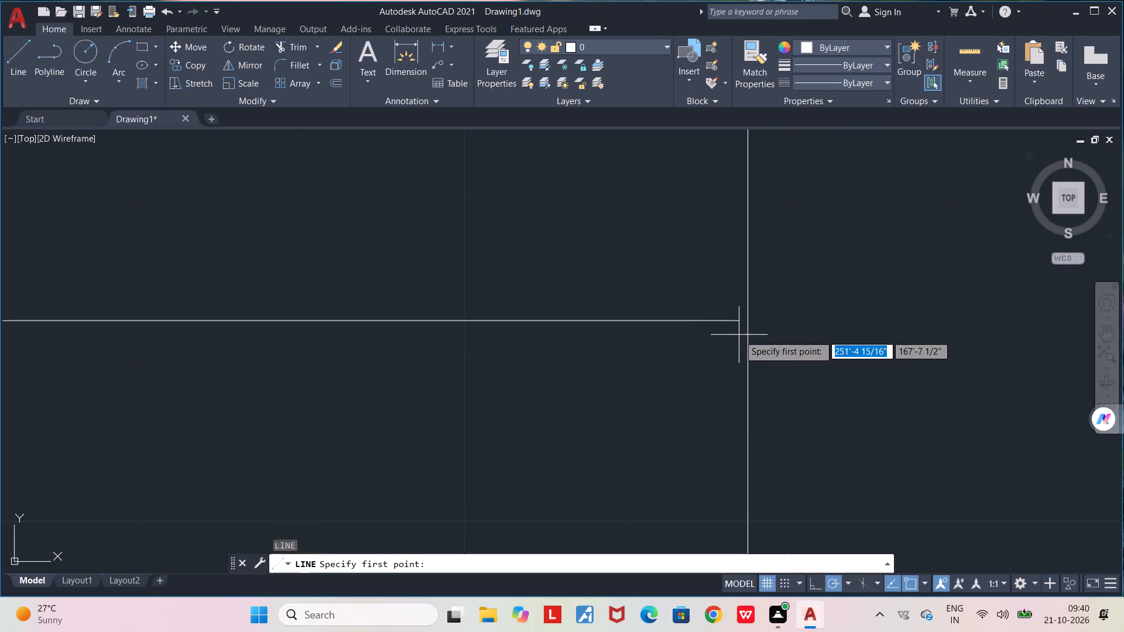
left_click(741, 324)
left_click(833, 320)
key("space")
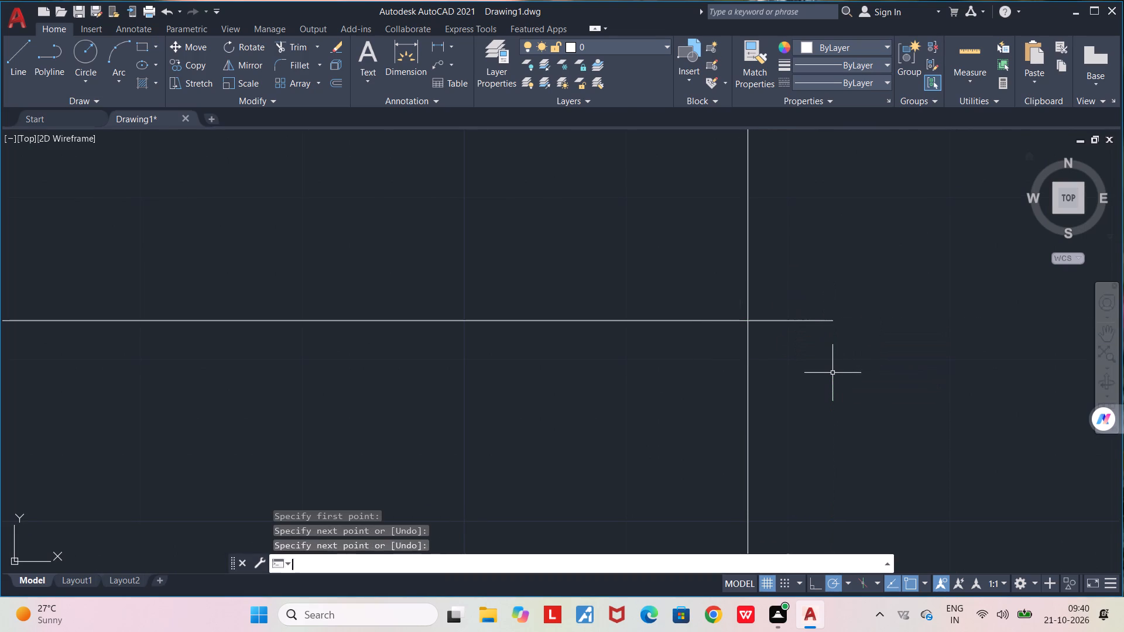
key("y")
key("Escape")
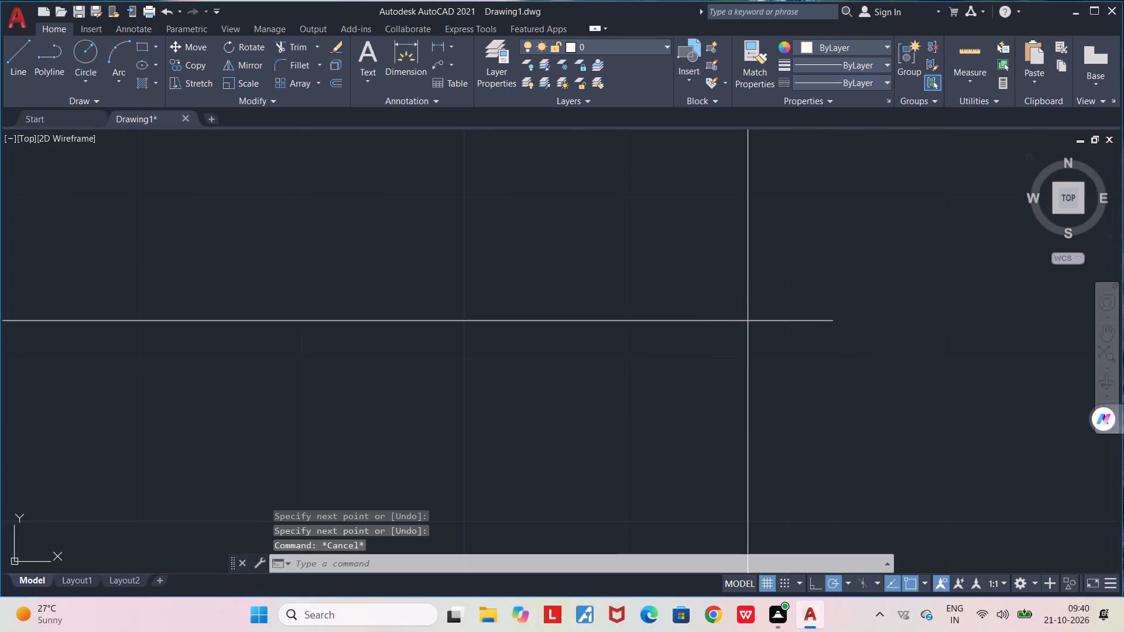
Trim away the short segment before the inner right wall and the new room's 11'1" top wall line.
type("TR")
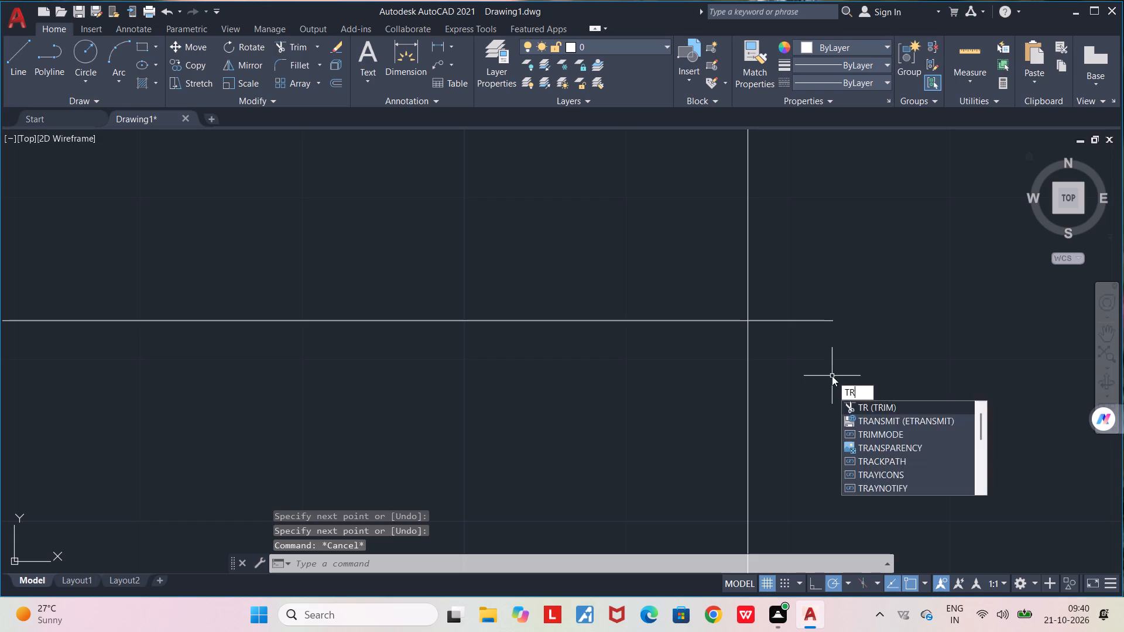
key("Return")
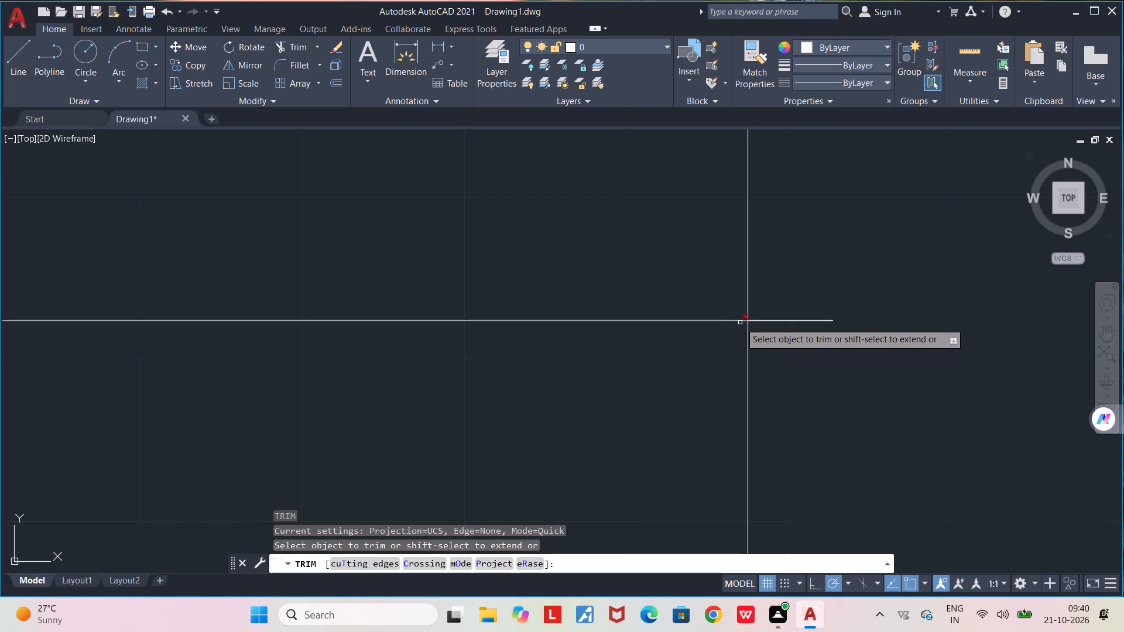
left_click(740, 322)
left_click(731, 321)
scroll(724, 343, "down", 2)
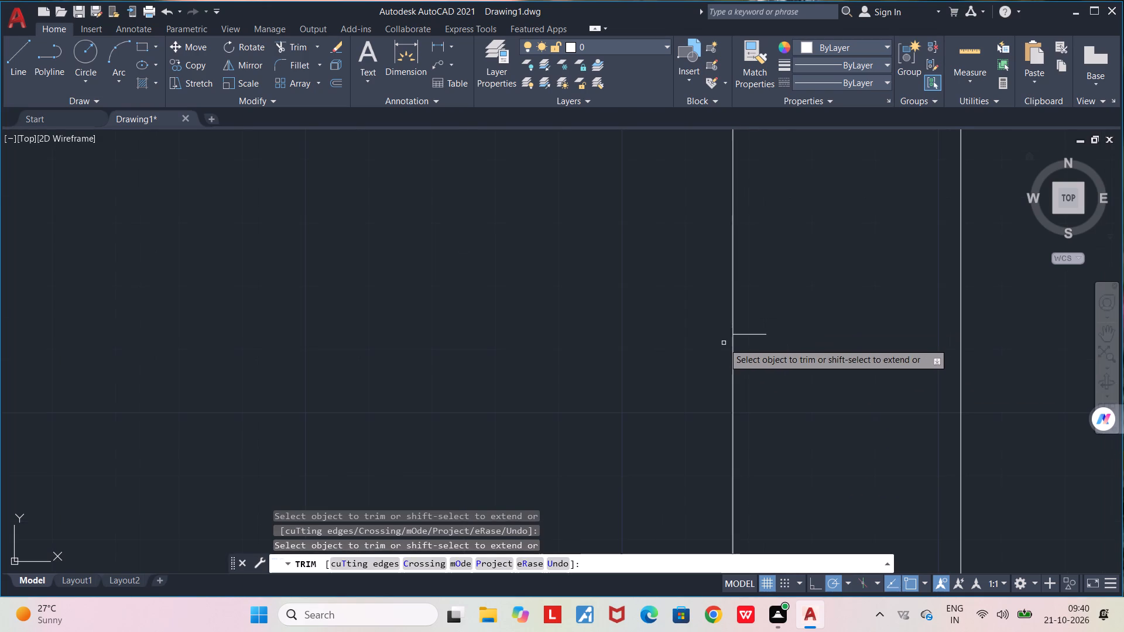
key("space")
Redraw the new room's top wall from the inner right wall to the top end of the room's left wall.
scroll(724, 343, "up", 4)
key("l")
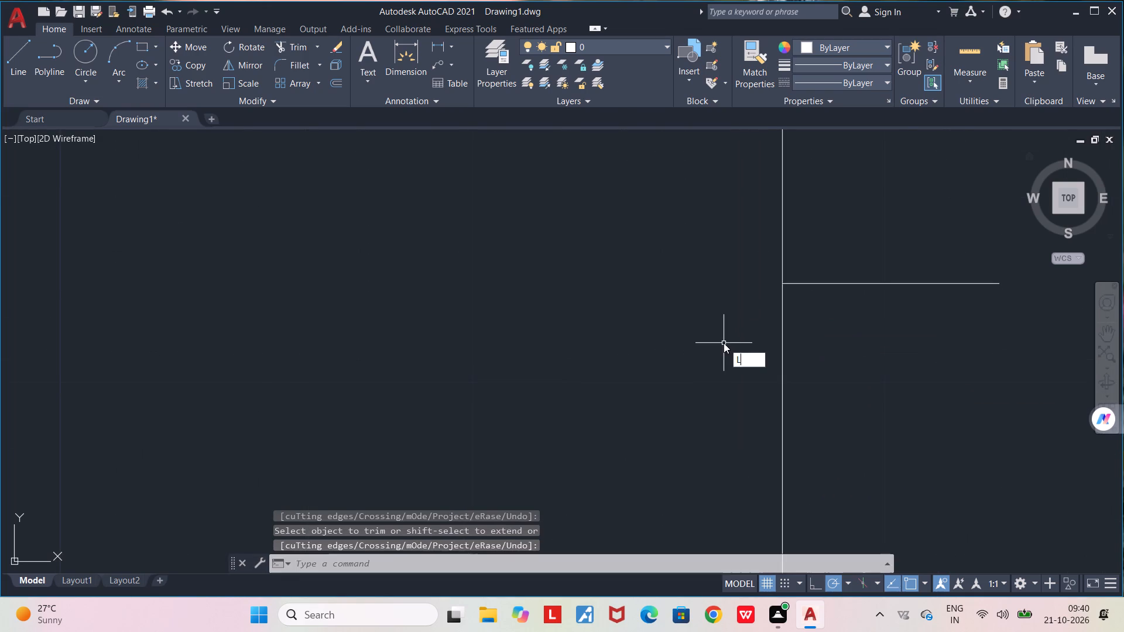
key("Return")
left_click(783, 281)
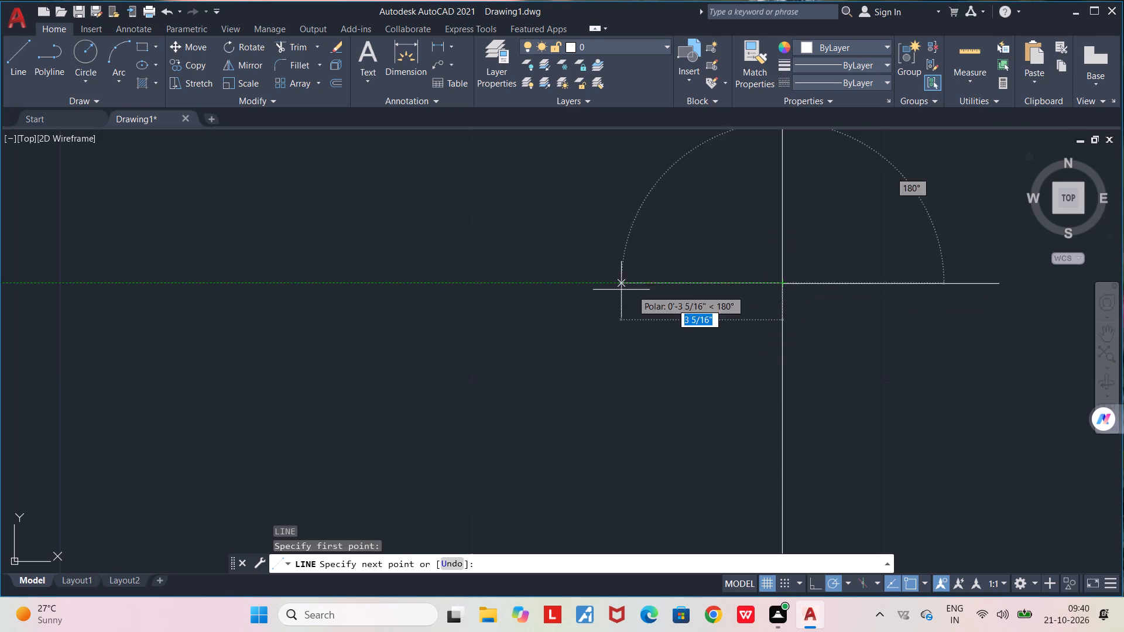
scroll(614, 290, "down", 9)
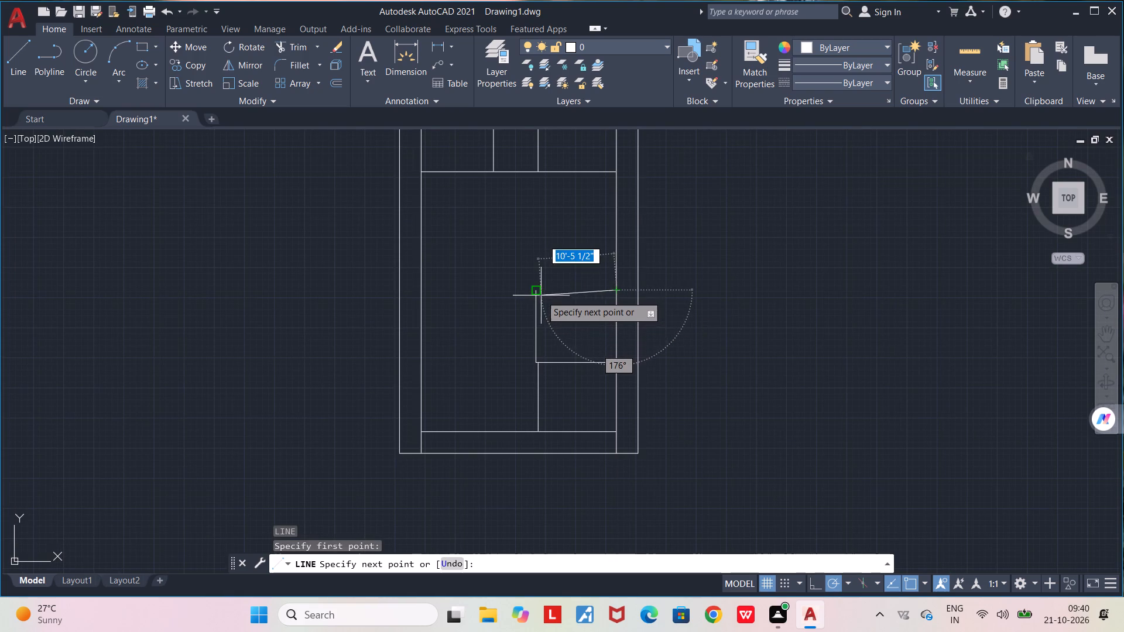
left_click(536, 293)
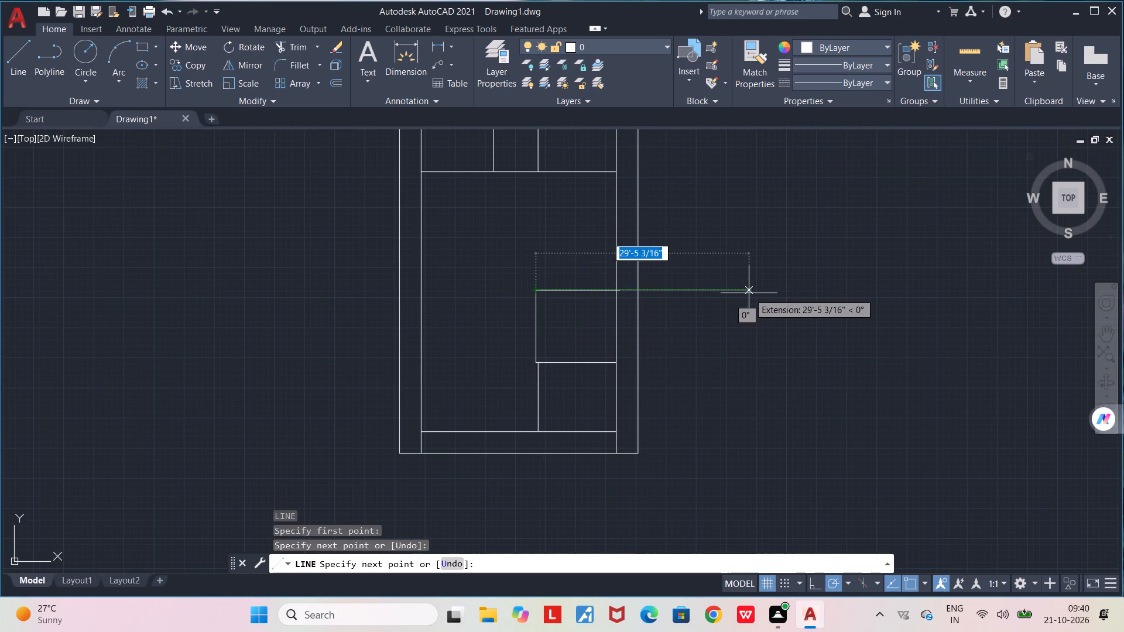
key("space")
Trim the short stub of the new room's top wall that extends beyond the inner right wall.
middle_click_drag(748, 294, 985, 311)
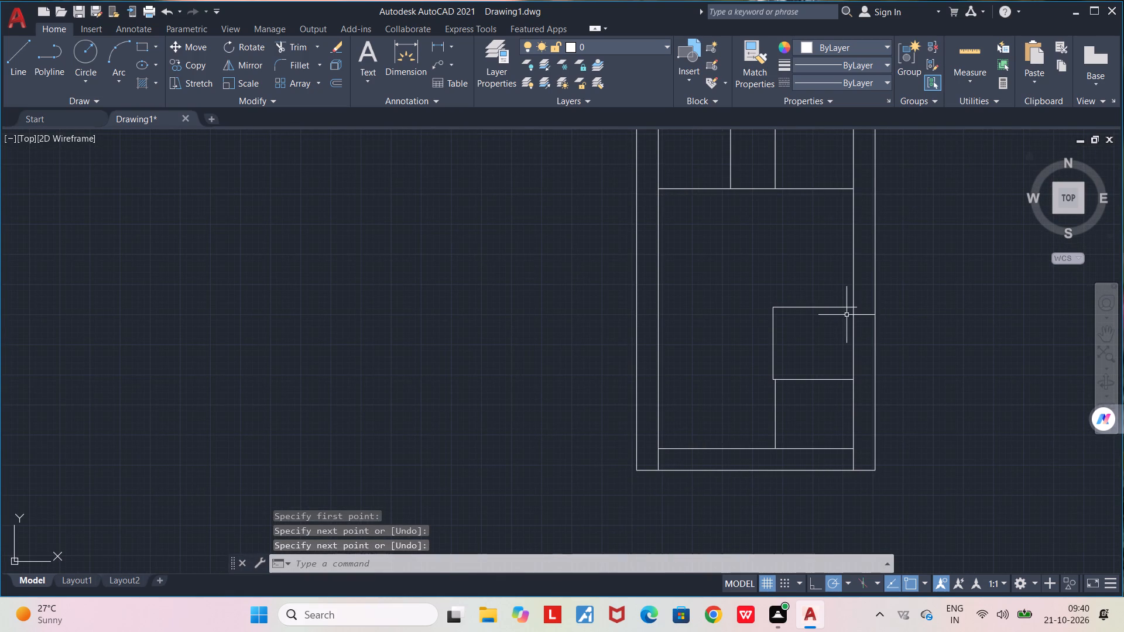
scroll(859, 312, "up", 5)
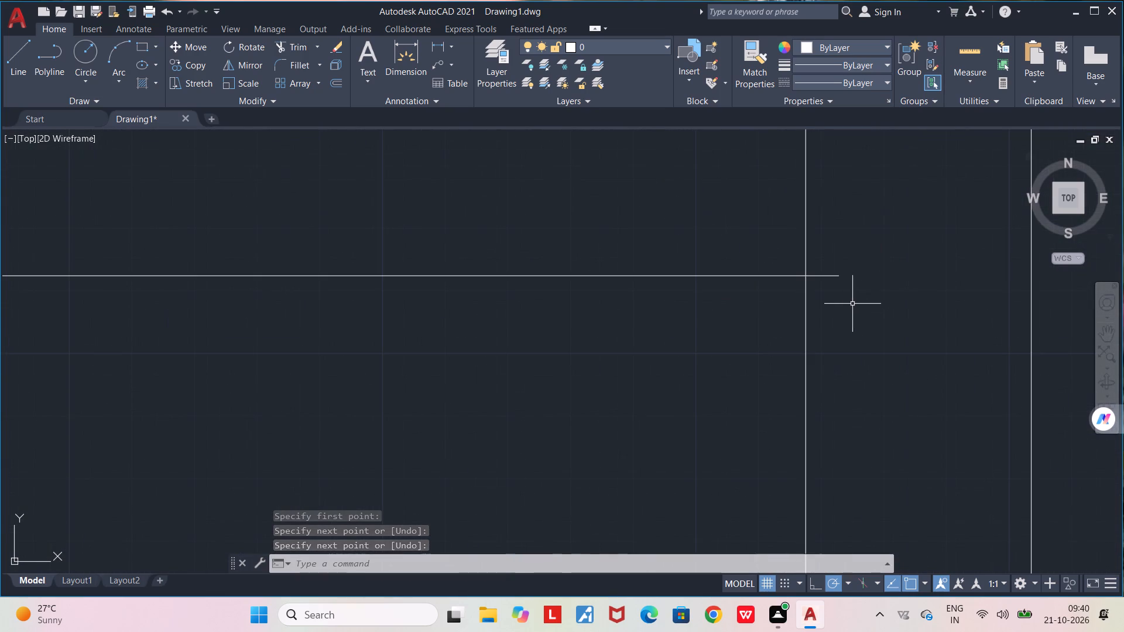
key("t")
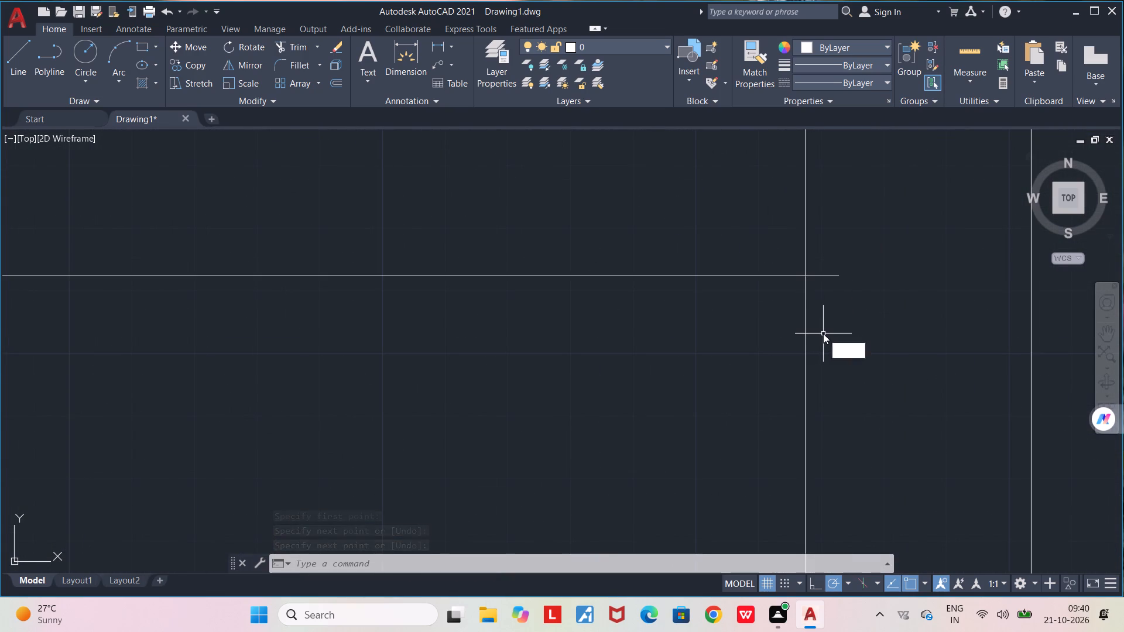
key("r")
key("Return")
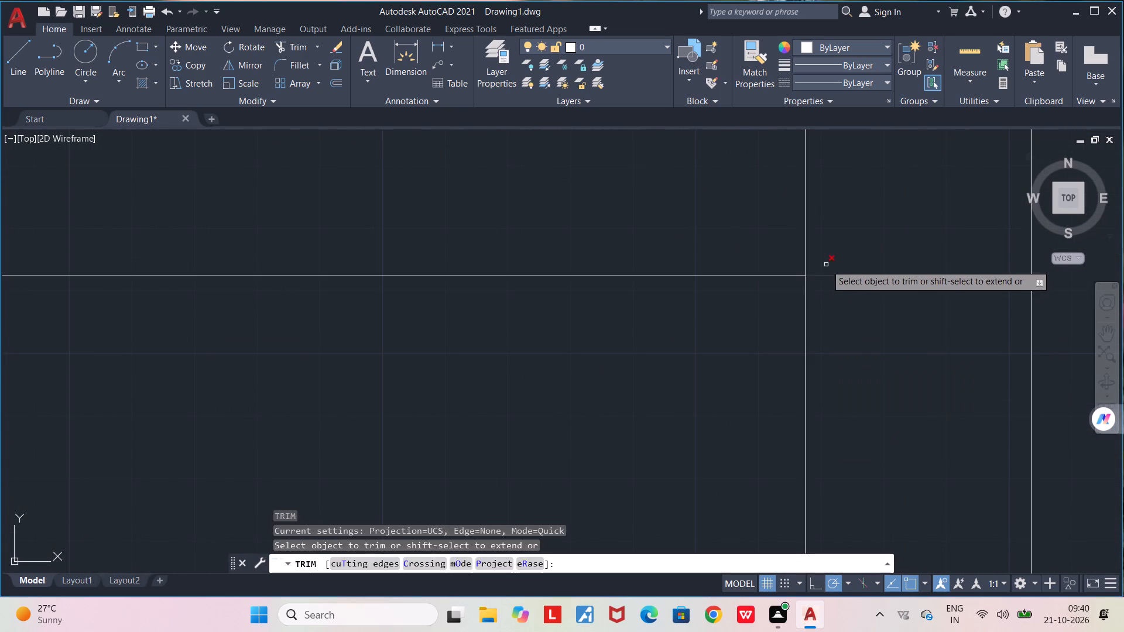
left_click(831, 277)
Examine the new room's outline, its junction with the lower room's left wall, and the overall floor plan.
scroll(831, 277, "down", 3)
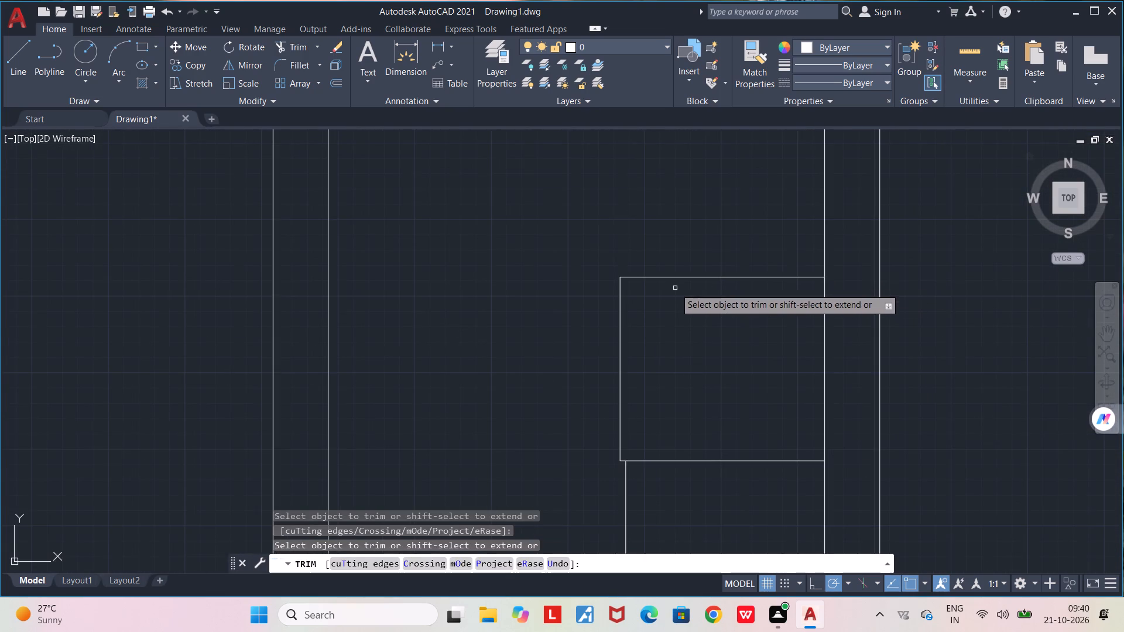
scroll(662, 389, "up", 1)
middle_click_drag(663, 386, 712, 281)
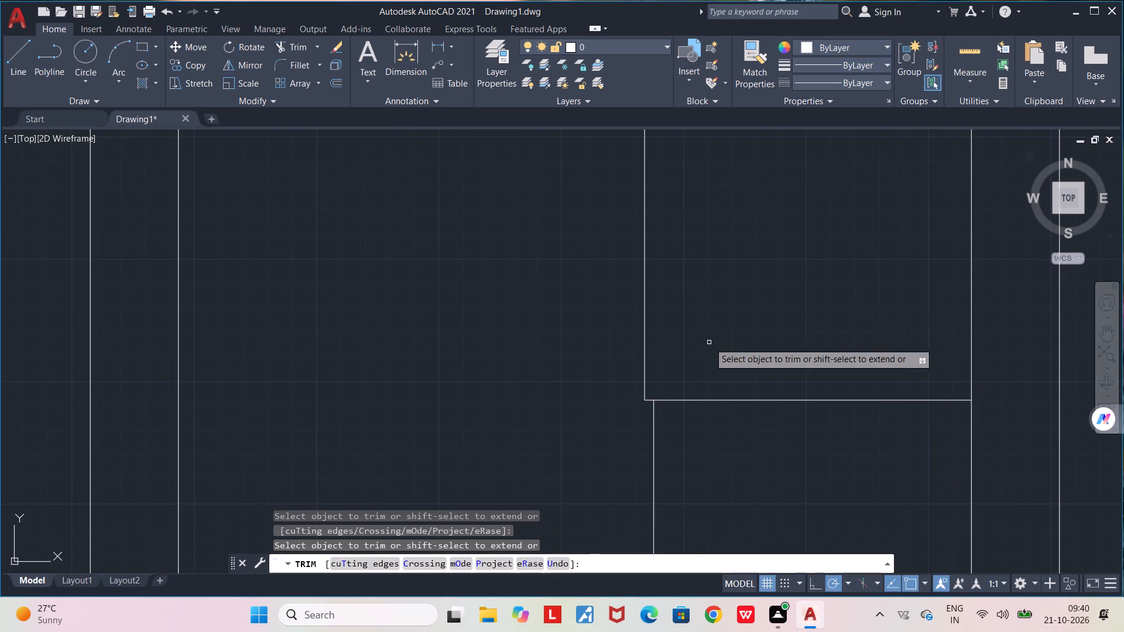
scroll(679, 366, "up", 2)
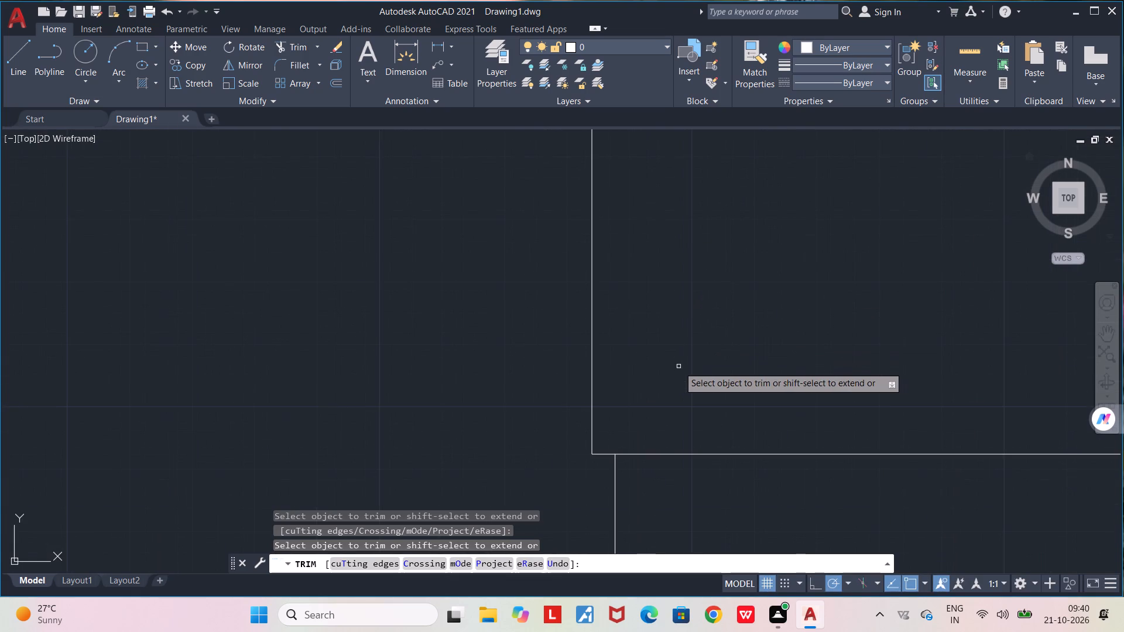
scroll(678, 366, "down", 3)
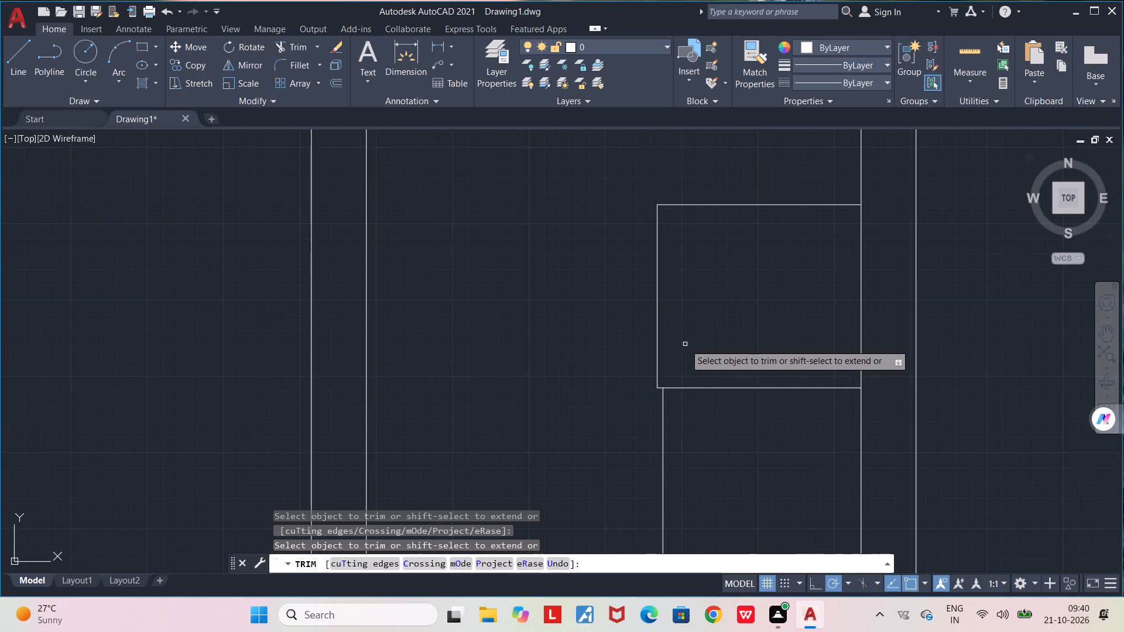
scroll(685, 344, "down", 1)
middle_click_drag(691, 328, 692, 375)
scroll(692, 375, "down", 1)
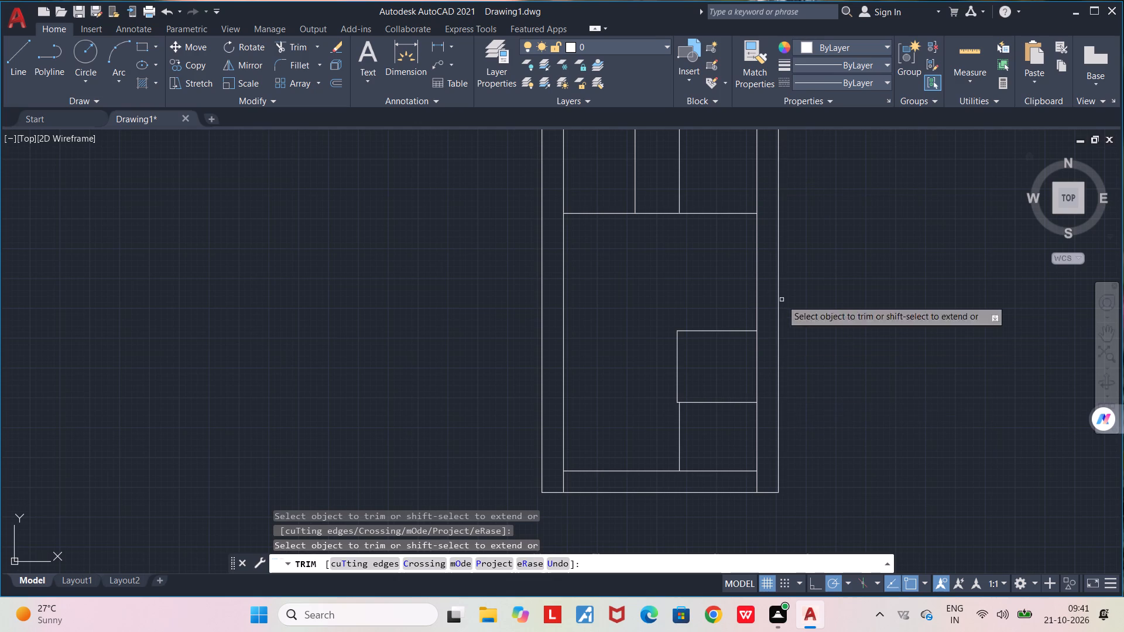
key("Escape")
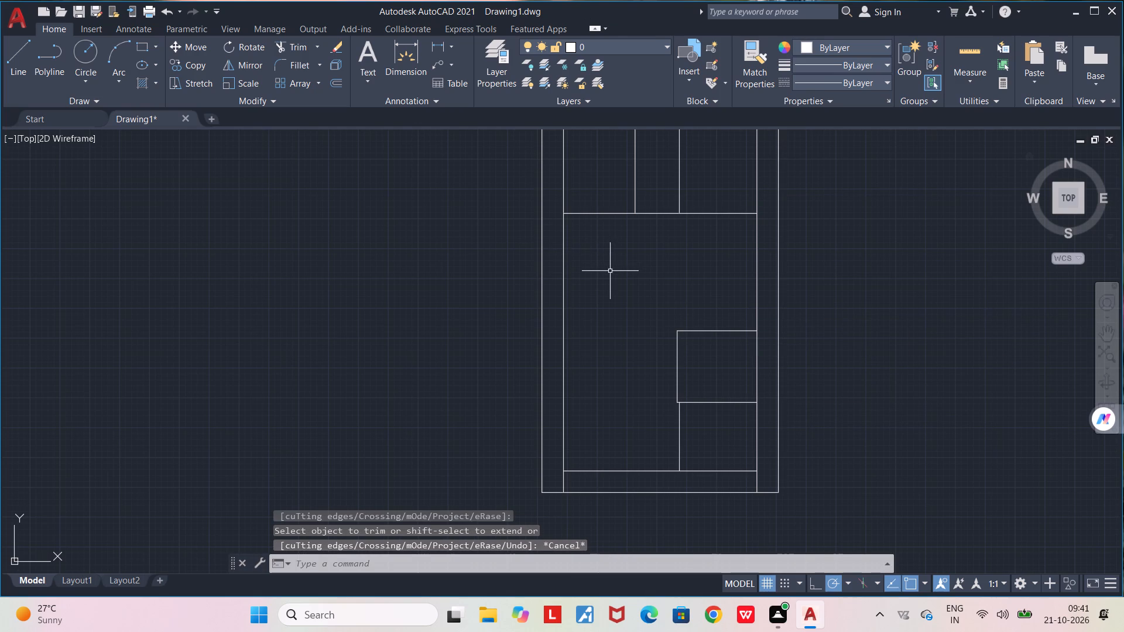
scroll(610, 272, "down", 1)
middle_click_drag(633, 279, 625, 321)
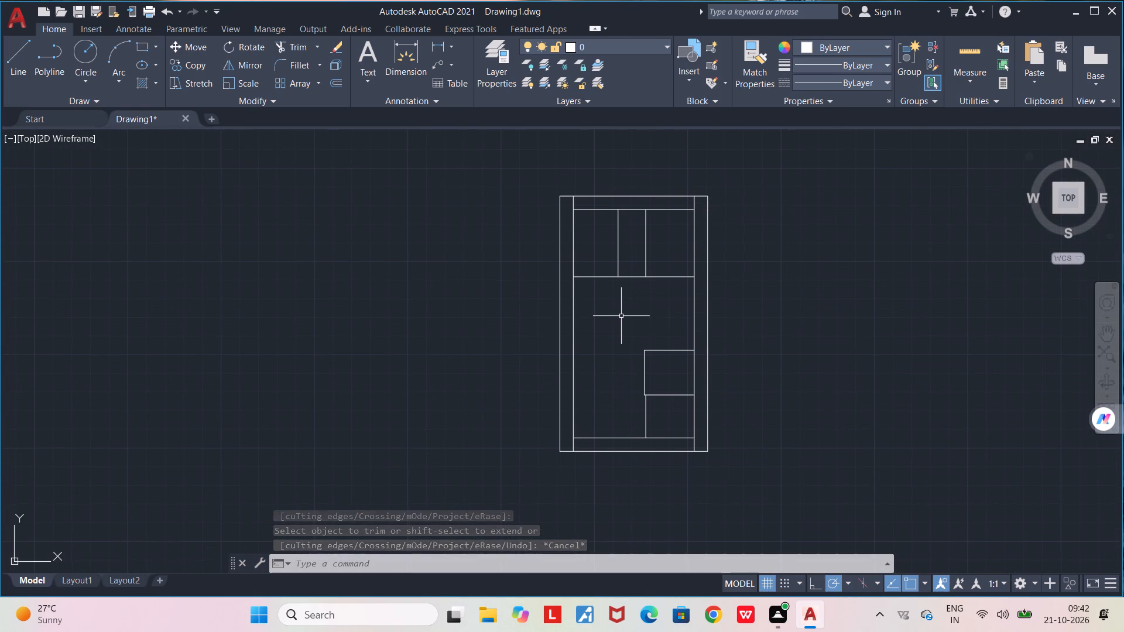
Examine the three upper rooms, their partition junctions with the inner top wall, and the open area beneath them.
scroll(621, 316, "up", 1)
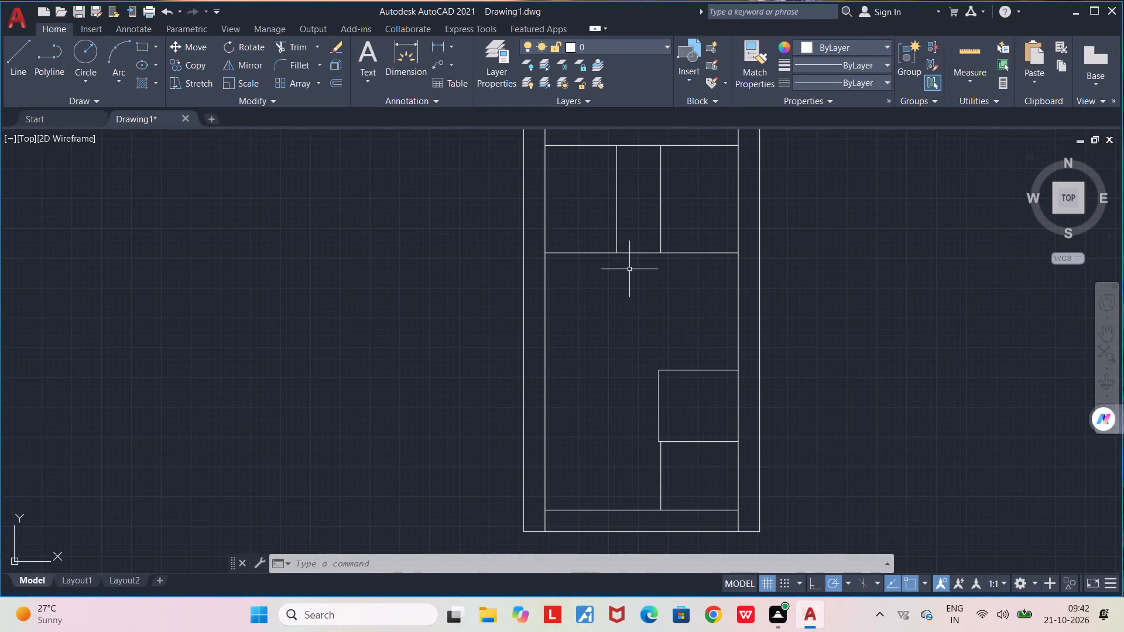
scroll(629, 269, "up", 2)
middle_click_drag(629, 270, 614, 398)
scroll(614, 398, "down", 2)
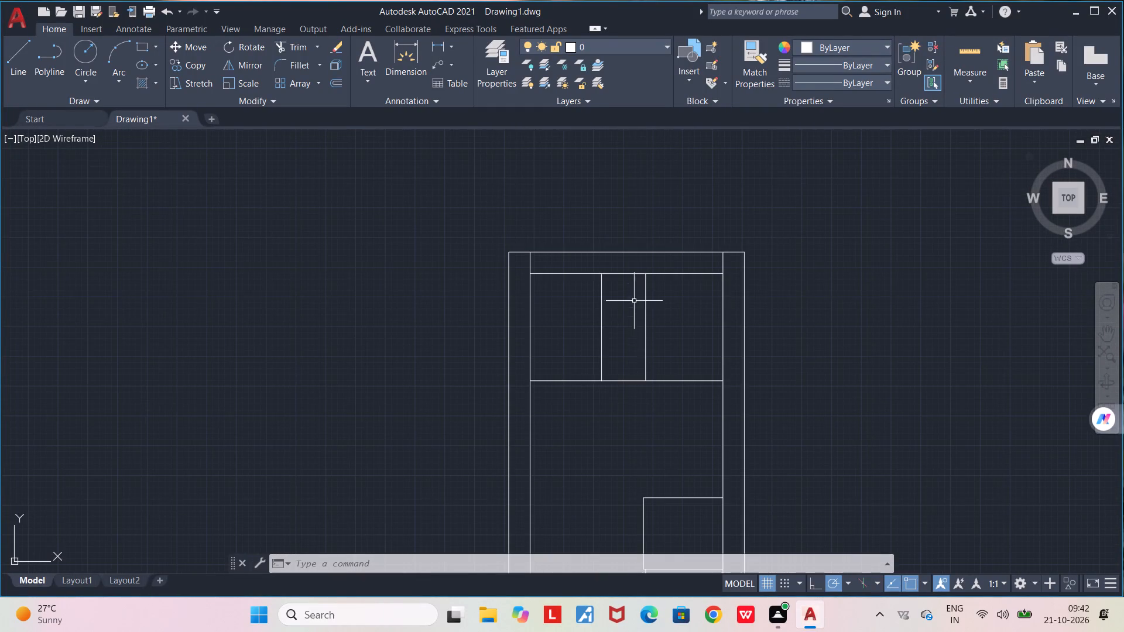
scroll(634, 298, "up", 2)
middle_click_drag(618, 394, 616, 431)
scroll(667, 283, "up", 3)
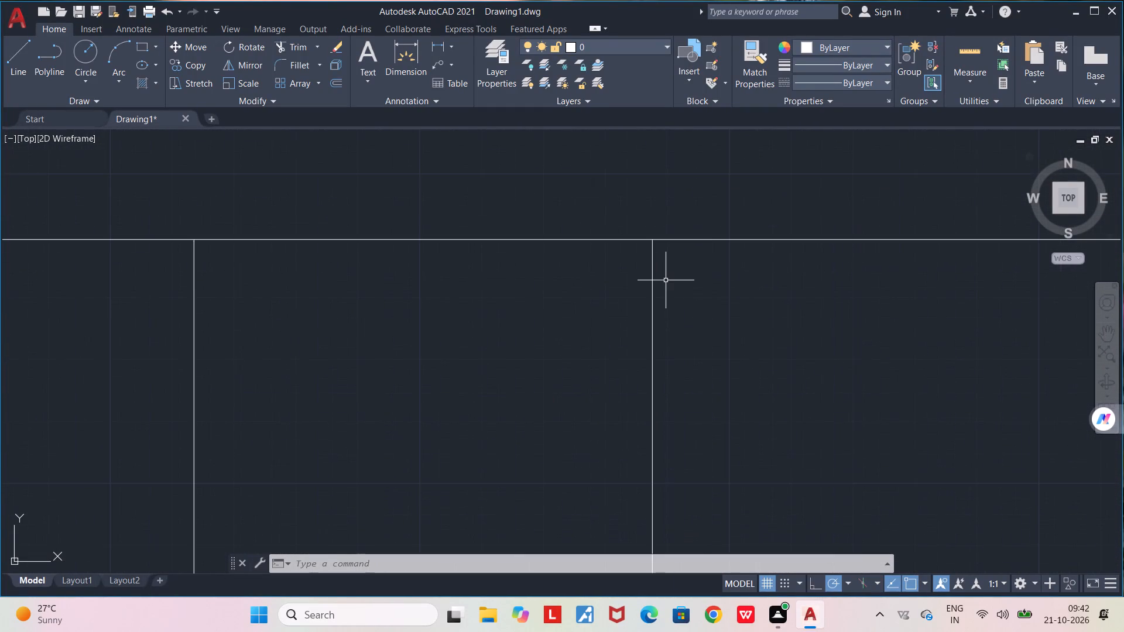
middle_click_drag(678, 304, 701, 378)
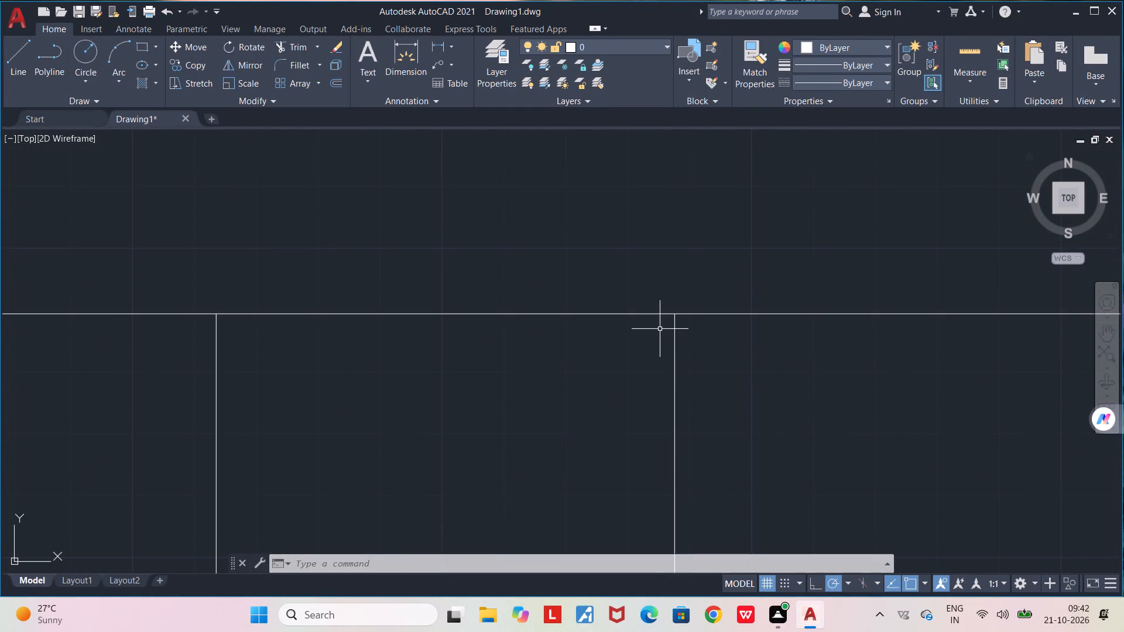
scroll(649, 329, "down", 1)
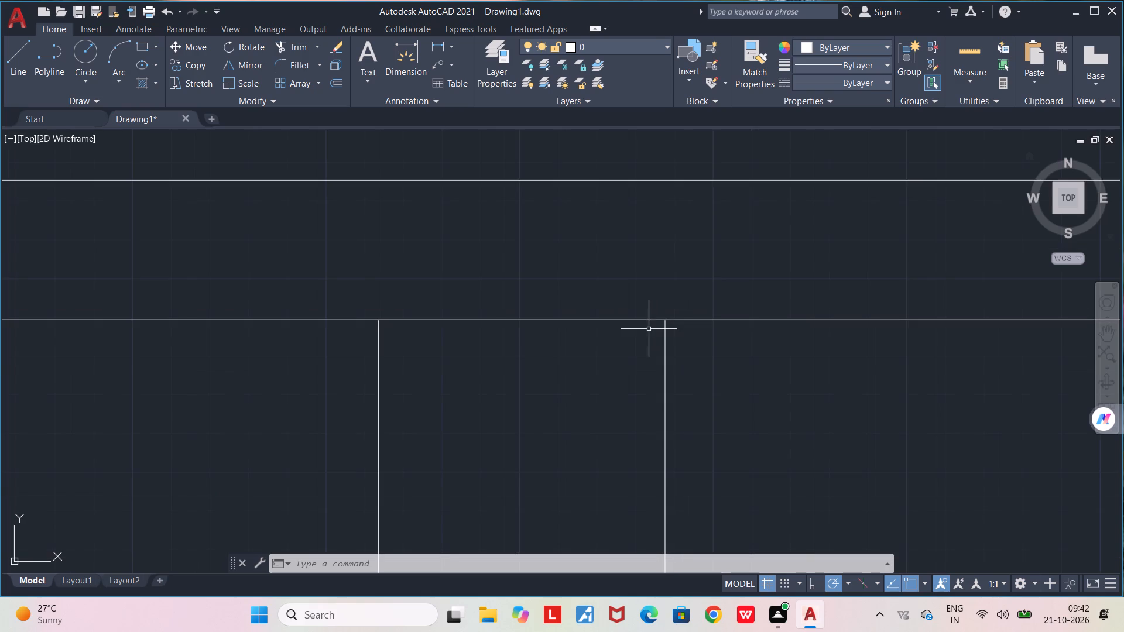
middle_click_drag(630, 372, 615, 276)
scroll(614, 276, "down", 3)
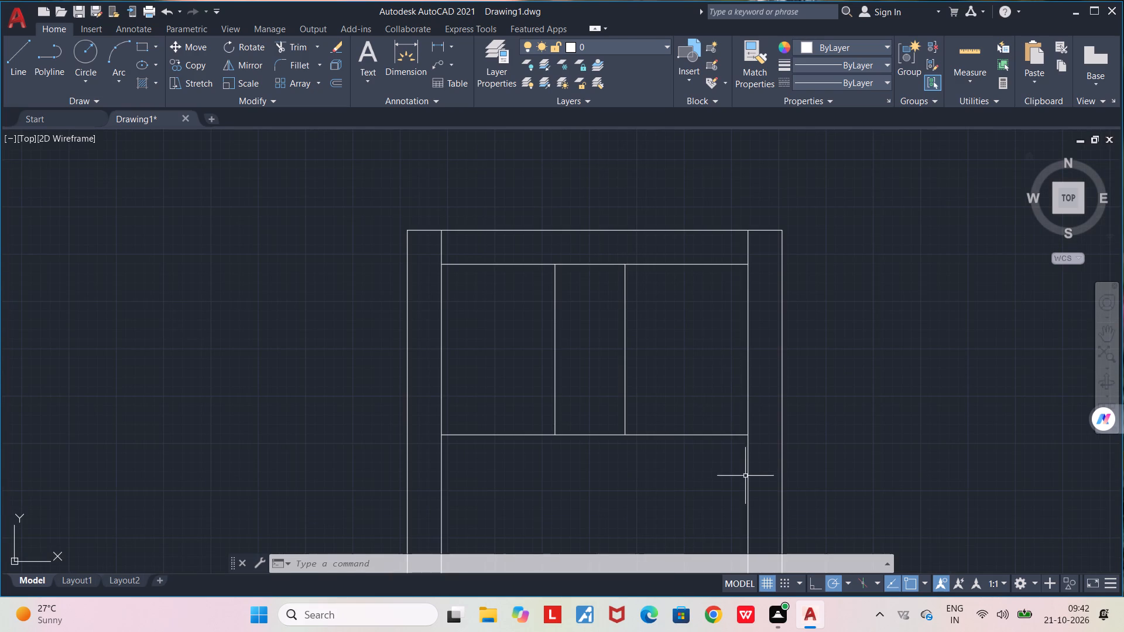
scroll(751, 446, "up", 3)
scroll(751, 445, "down", 4)
scroll(553, 438, "up", 5)
scroll(554, 436, "down", 5)
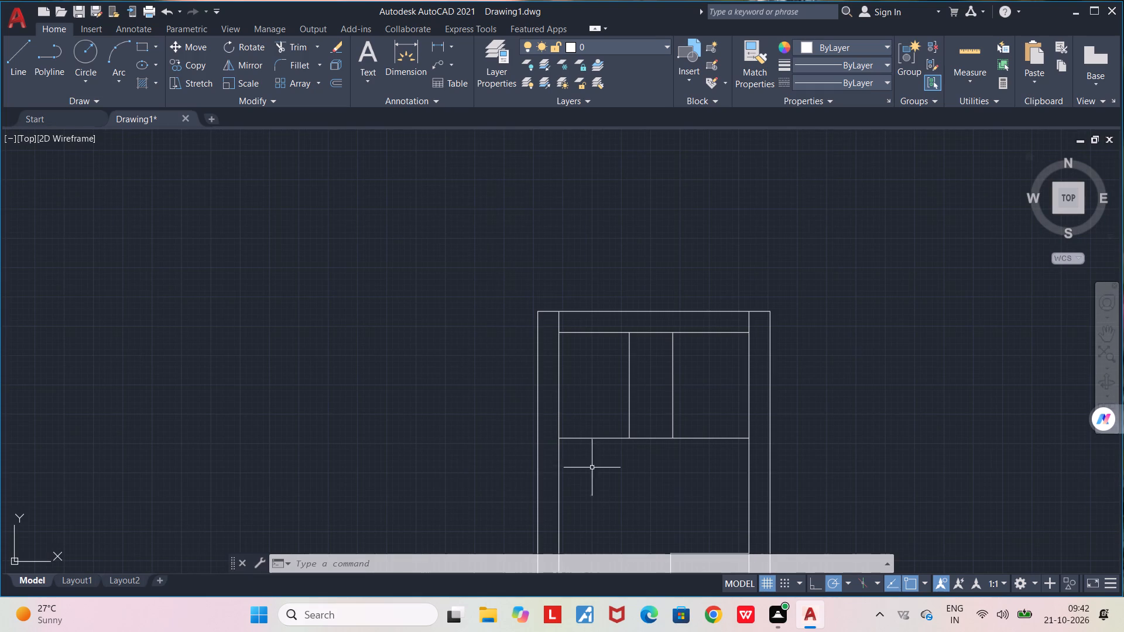
middle_click_drag(618, 487, 610, 311)
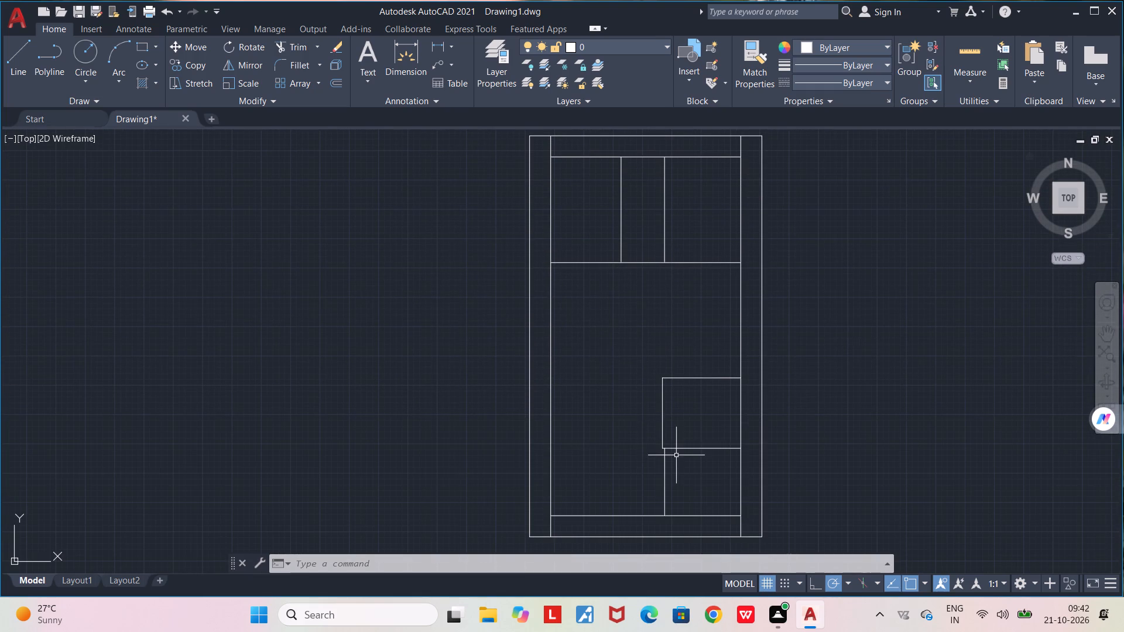
Examine the two stacked rooms along the lower right side, especially the offset between their left walls, and the overall plan.
scroll(677, 455, "up", 2)
middle_click_drag(693, 472, 660, 347)
scroll(660, 347, "down", 1)
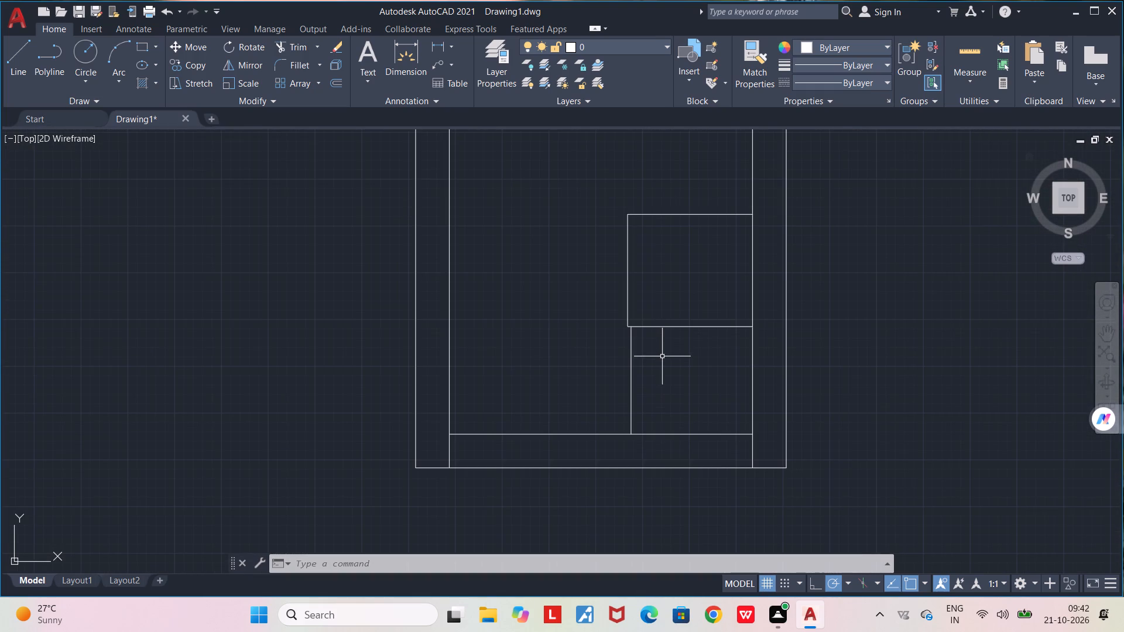
scroll(665, 380, "up", 1)
middle_click_drag(742, 383, 677, 459)
scroll(676, 459, "down", 1)
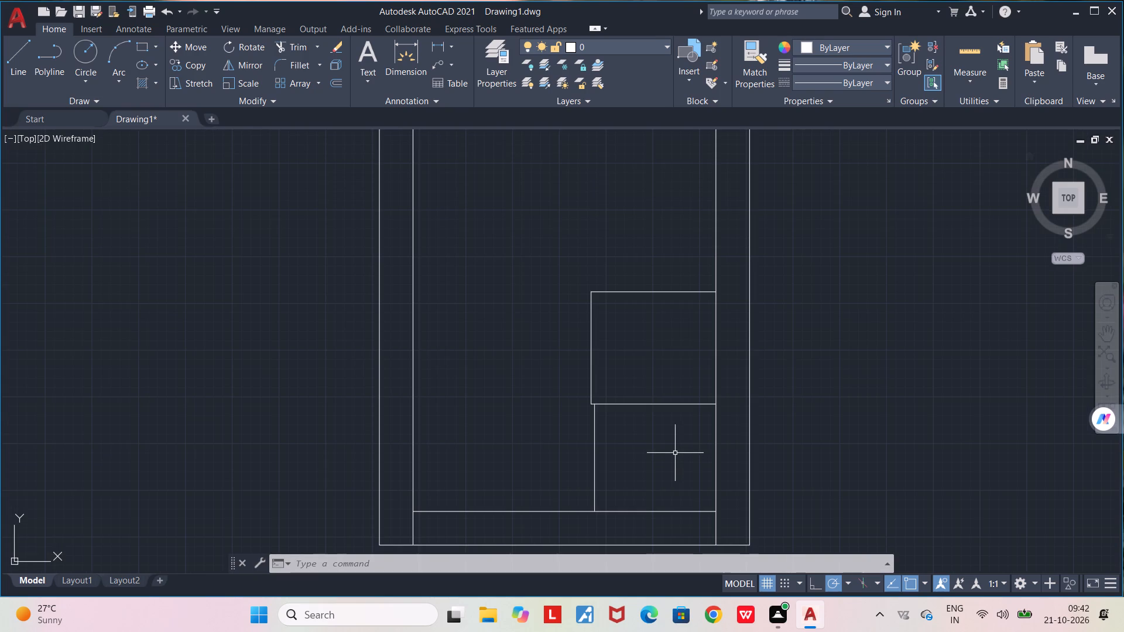
scroll(675, 448, "down", 1)
scroll(675, 448, "up", 2)
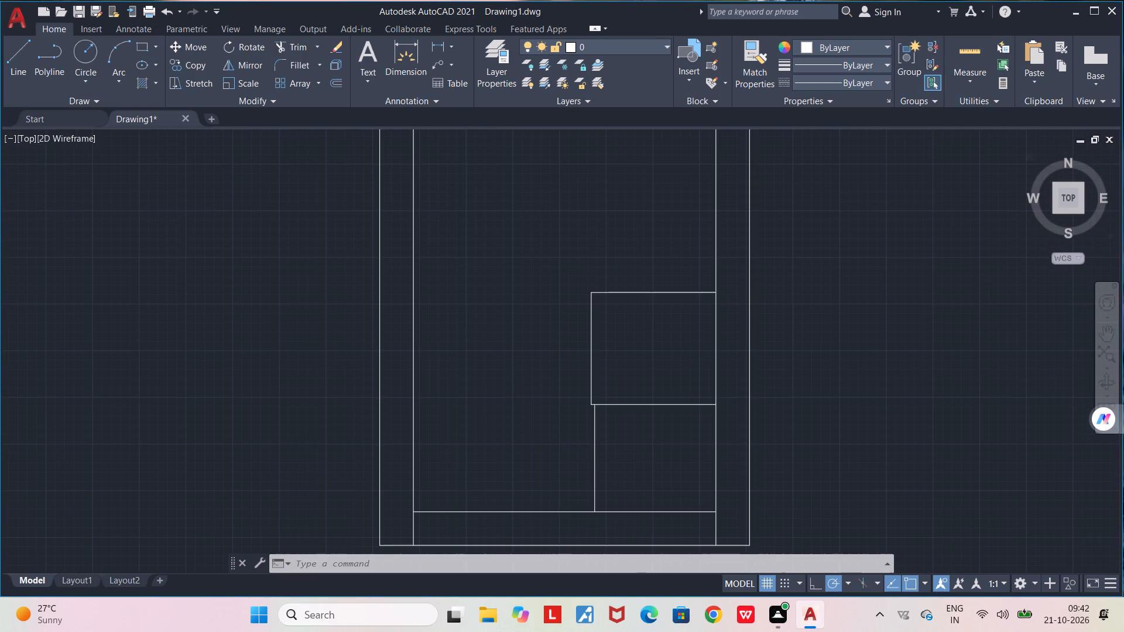
scroll(675, 448, "down", 1)
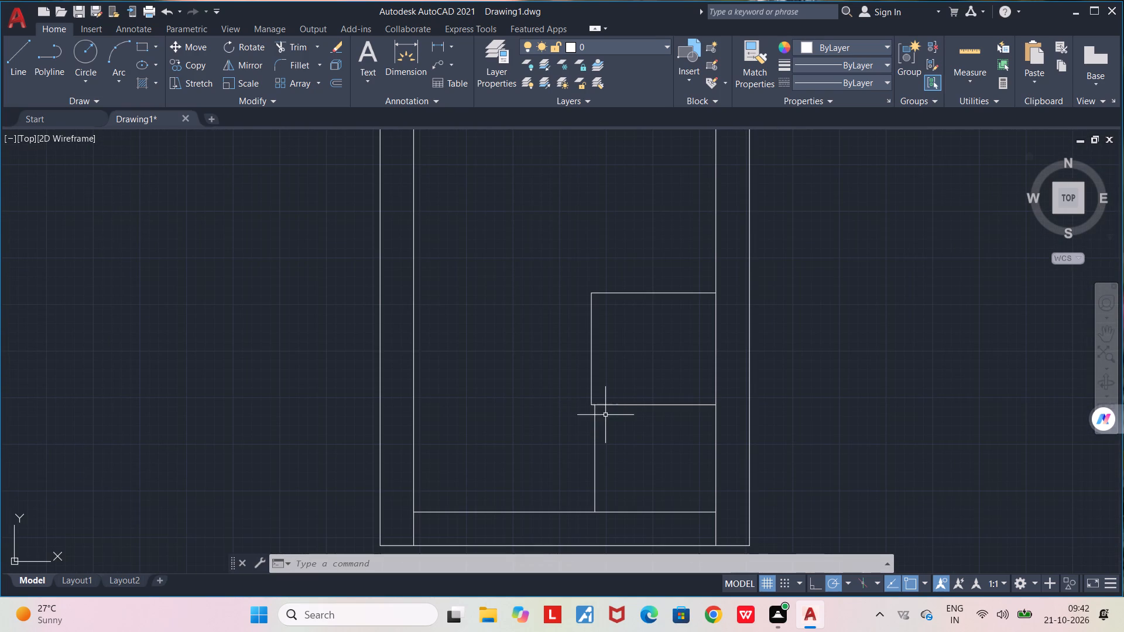
scroll(594, 401, "up", 8)
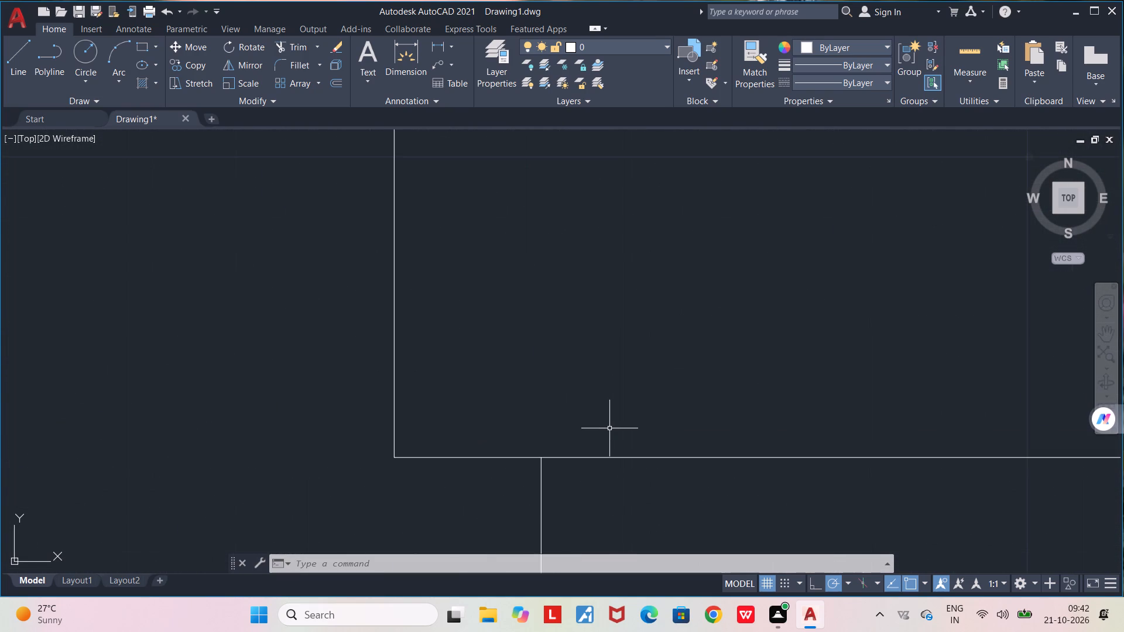
scroll(607, 397, "up", 1)
middle_click_drag(608, 383, 622, 242)
scroll(622, 242, "down", 12)
scroll(645, 292, "up", 4)
middle_click_drag(643, 277, 645, 297)
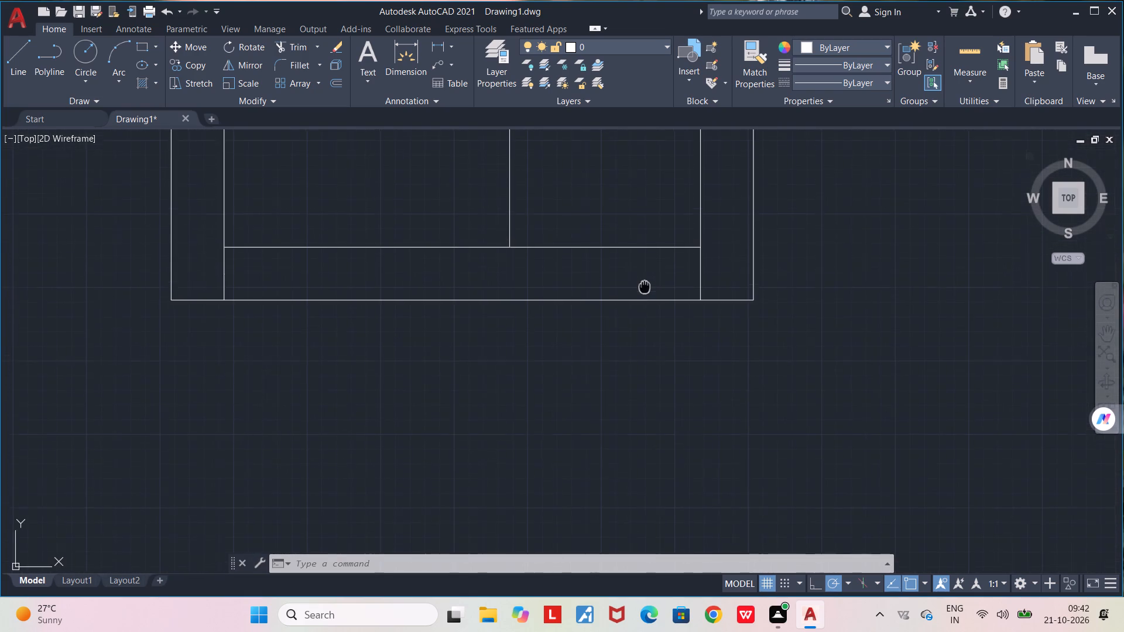
middle_click_drag(645, 297, 639, 401)
scroll(639, 401, "down", 2)
middle_click_drag(639, 359, 636, 415)
scroll(633, 401, "down", 1)
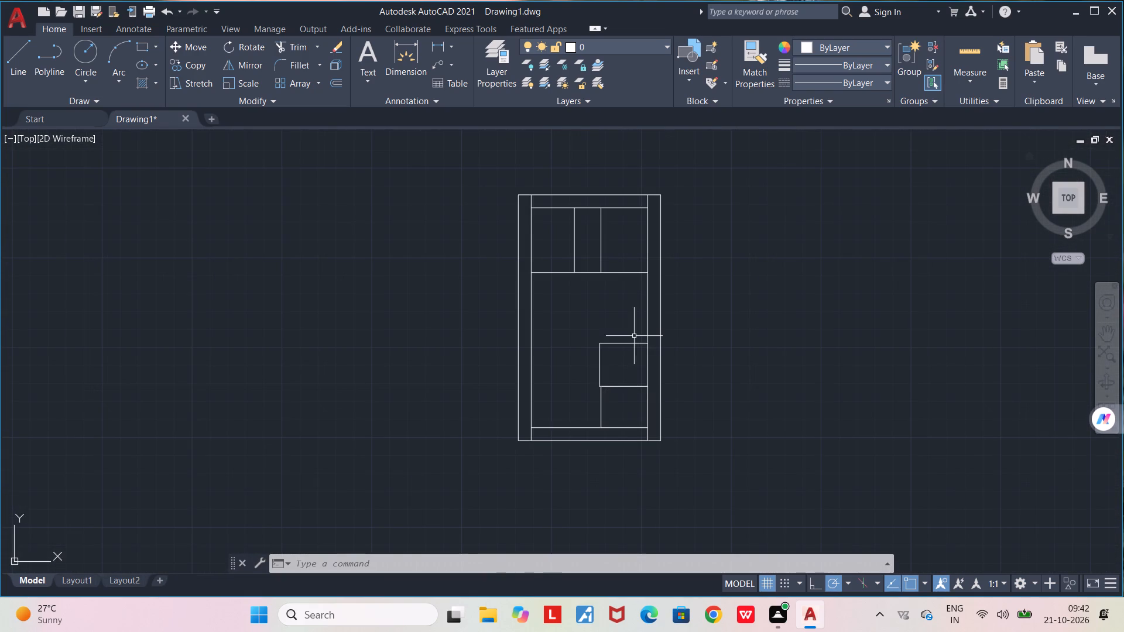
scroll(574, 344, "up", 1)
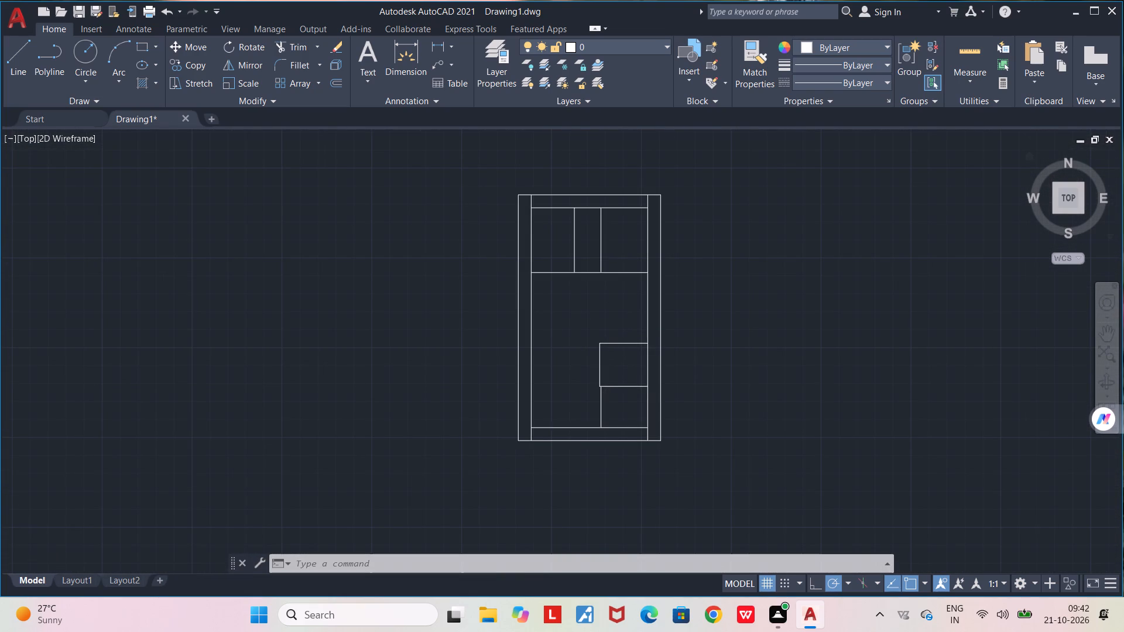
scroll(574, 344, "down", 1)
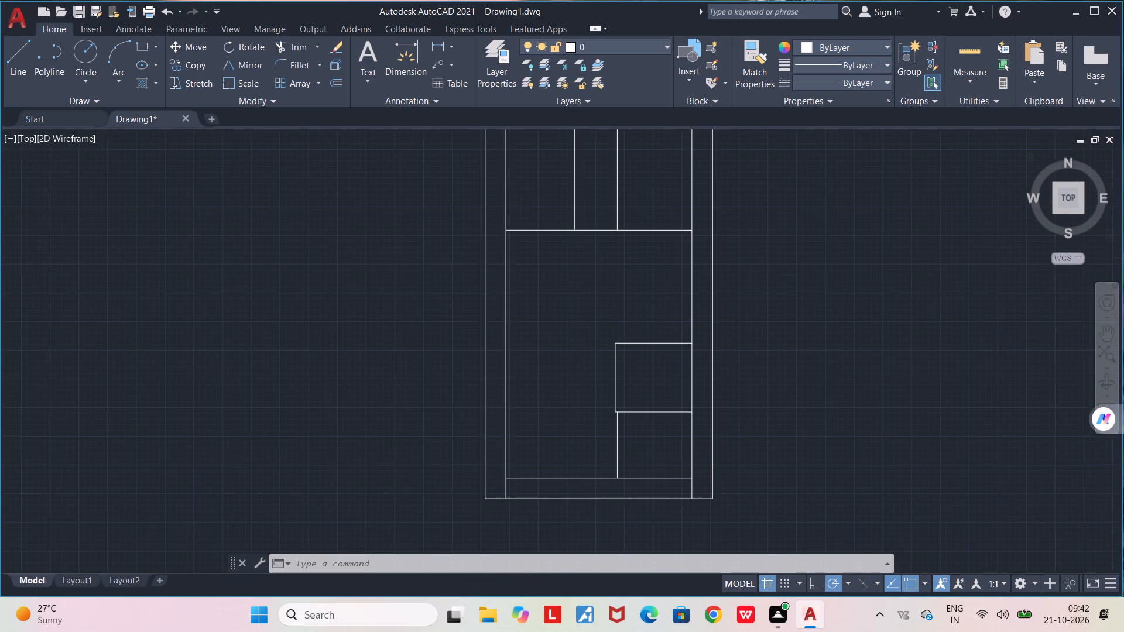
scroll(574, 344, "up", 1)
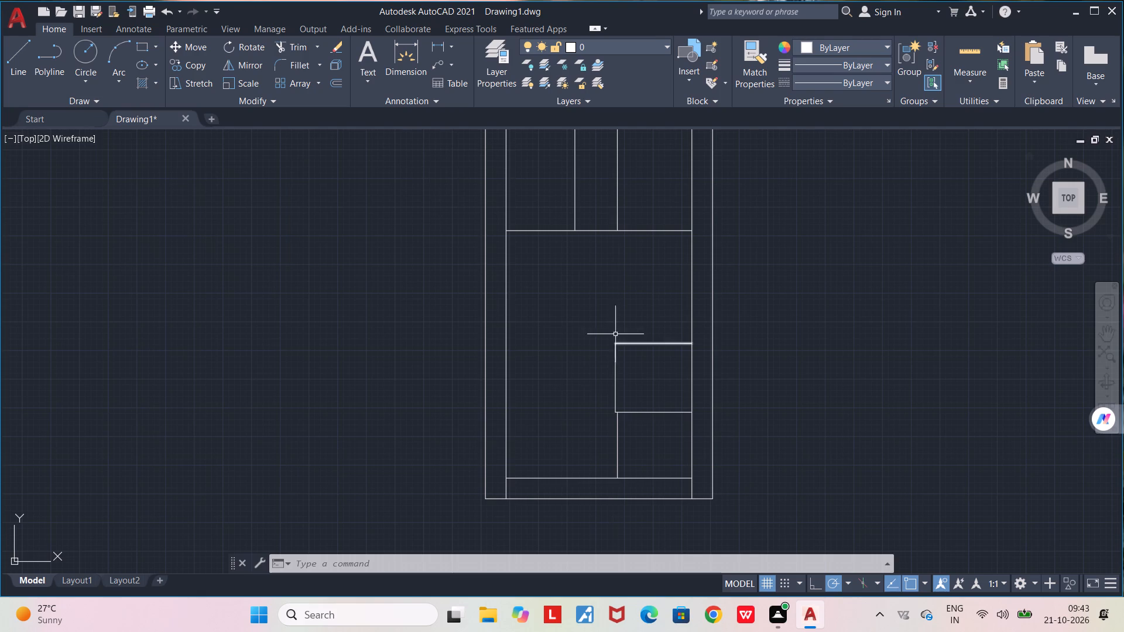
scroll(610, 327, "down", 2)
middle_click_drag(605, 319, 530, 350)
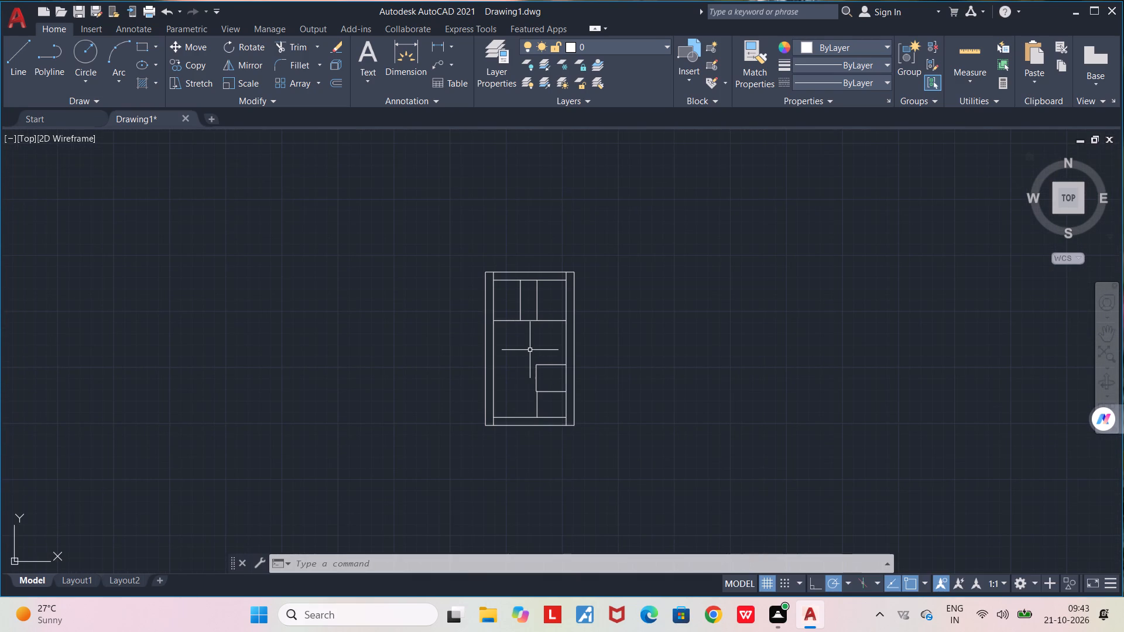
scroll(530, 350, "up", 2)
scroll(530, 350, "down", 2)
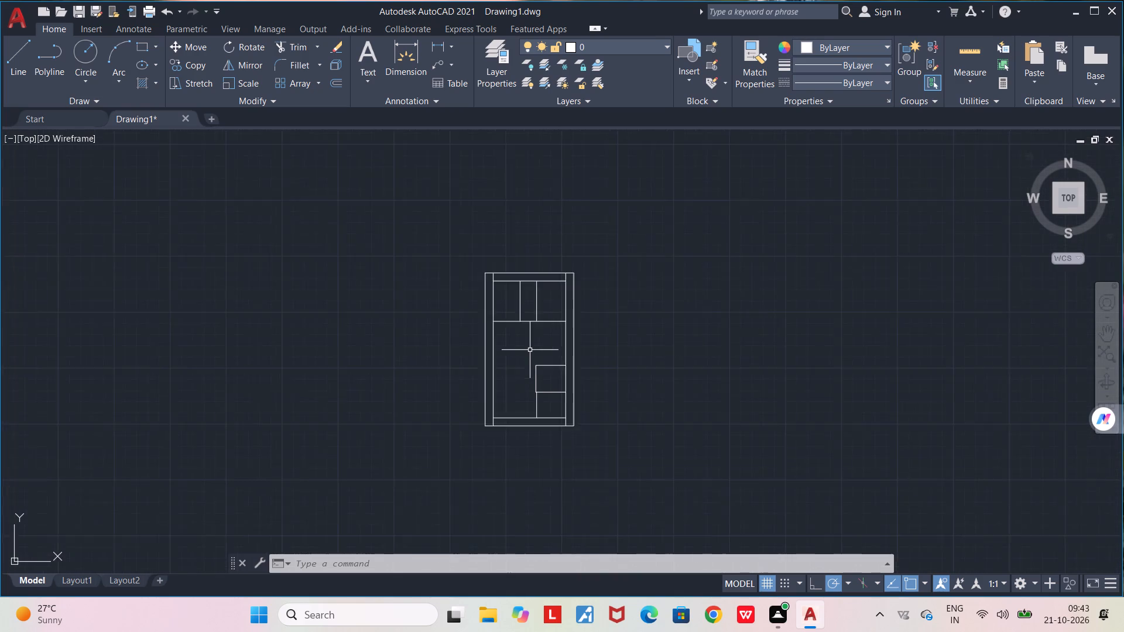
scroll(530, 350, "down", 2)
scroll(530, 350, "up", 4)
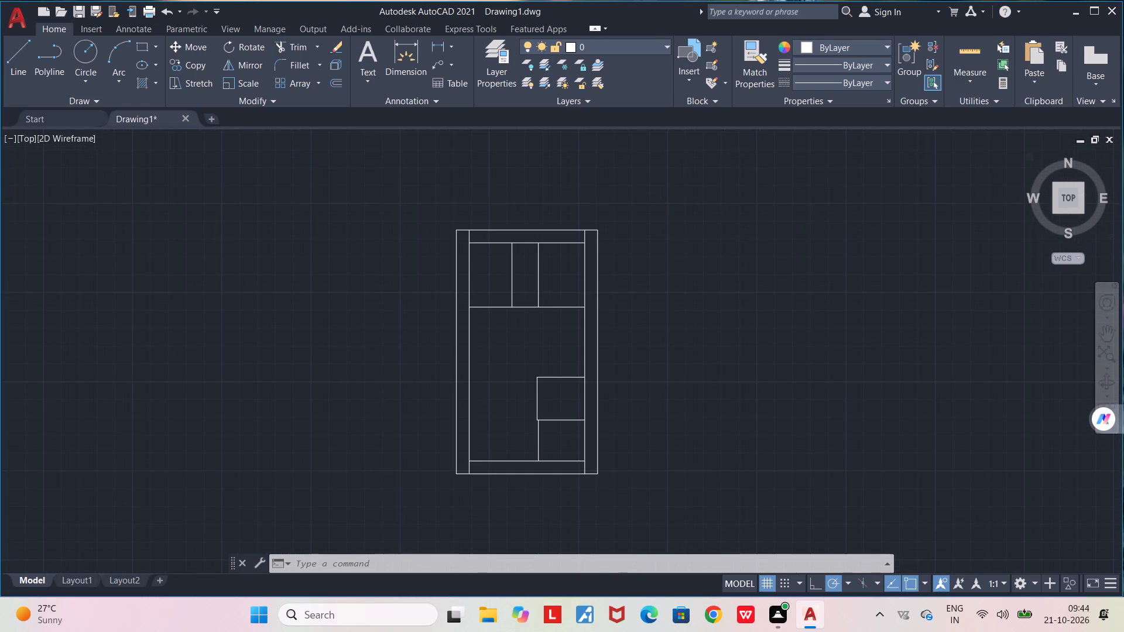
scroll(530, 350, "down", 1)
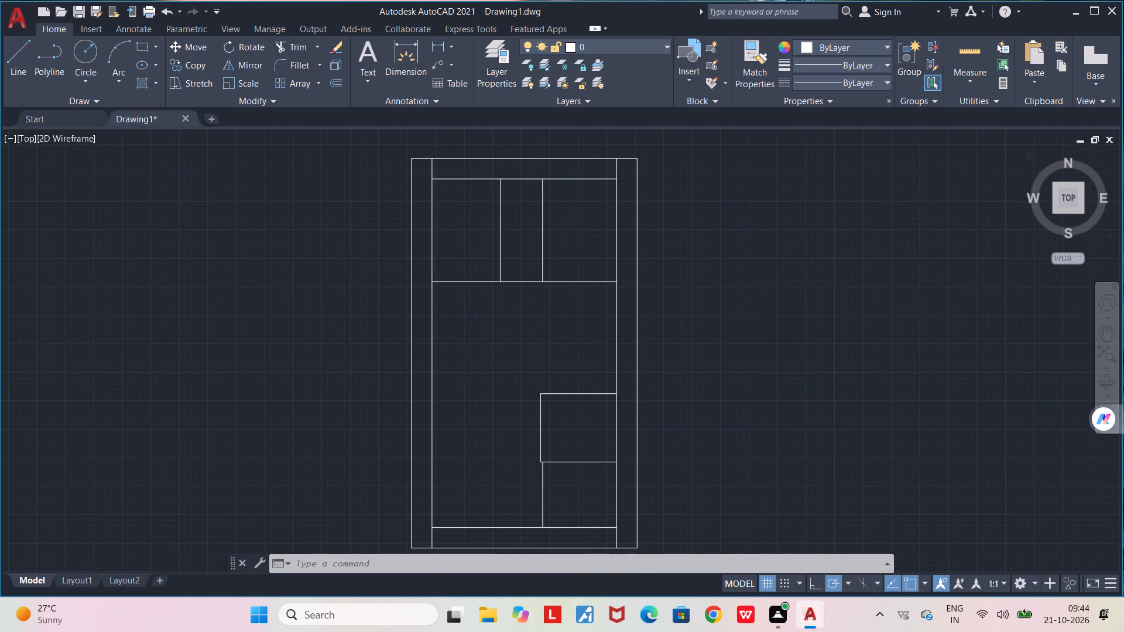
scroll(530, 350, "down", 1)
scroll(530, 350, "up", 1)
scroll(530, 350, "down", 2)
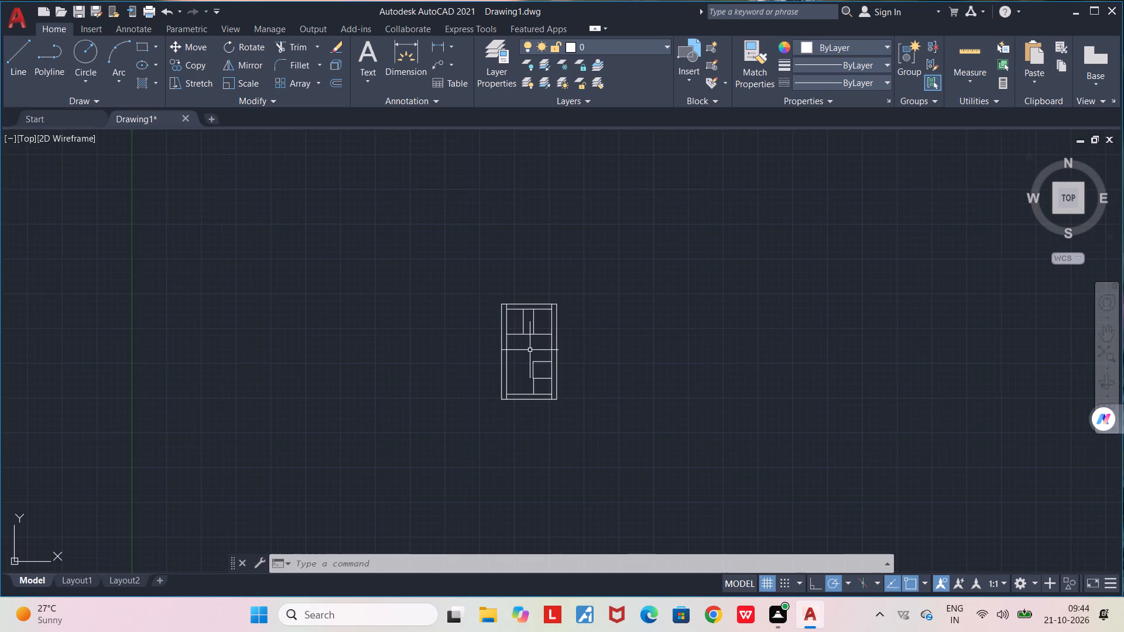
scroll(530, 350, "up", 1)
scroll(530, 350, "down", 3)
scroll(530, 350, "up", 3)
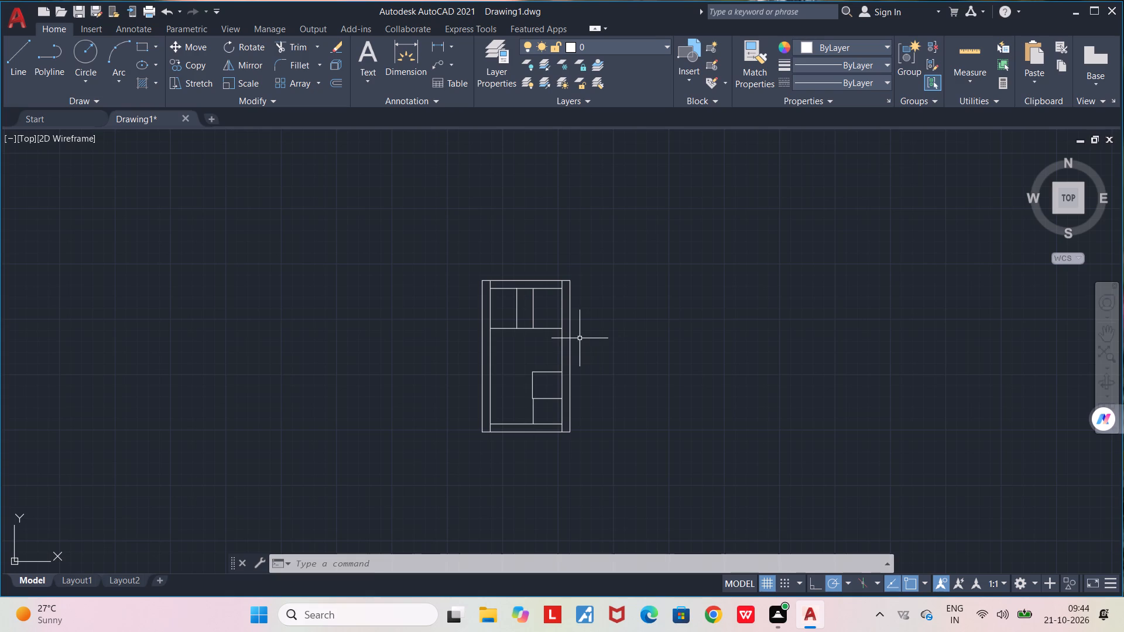
Draw a third room's walls from the upper stacked room's top-left corner: about 8'5" up, then about 12'2" right past the inner right wall.
scroll(539, 331, "up", 1)
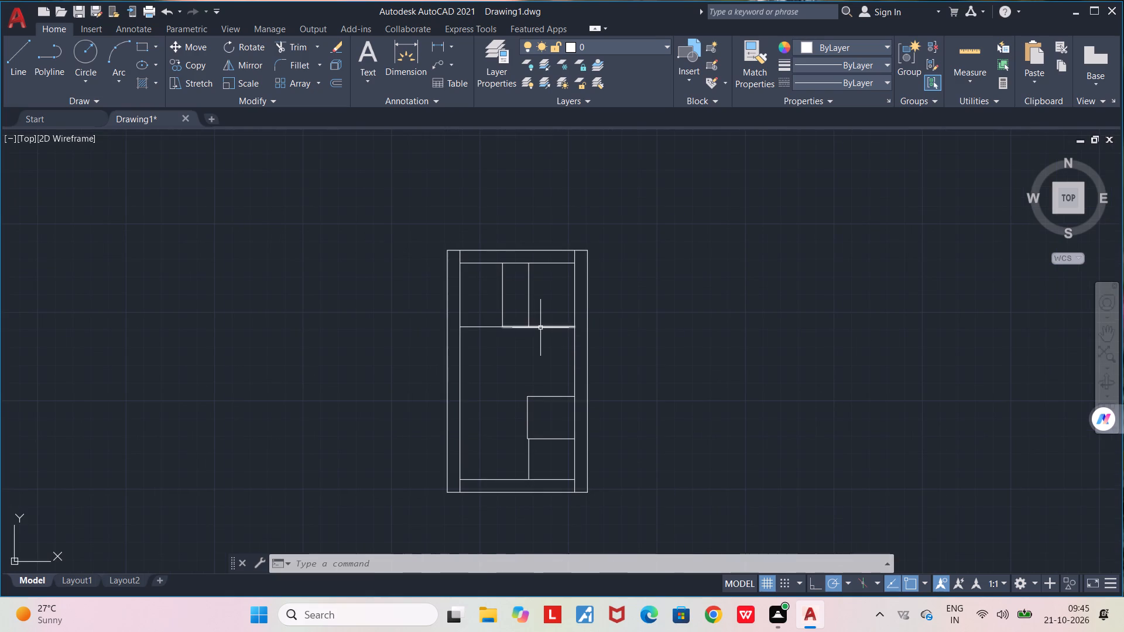
middle_click_drag(553, 336, 647, 395)
scroll(628, 438, "up", 2)
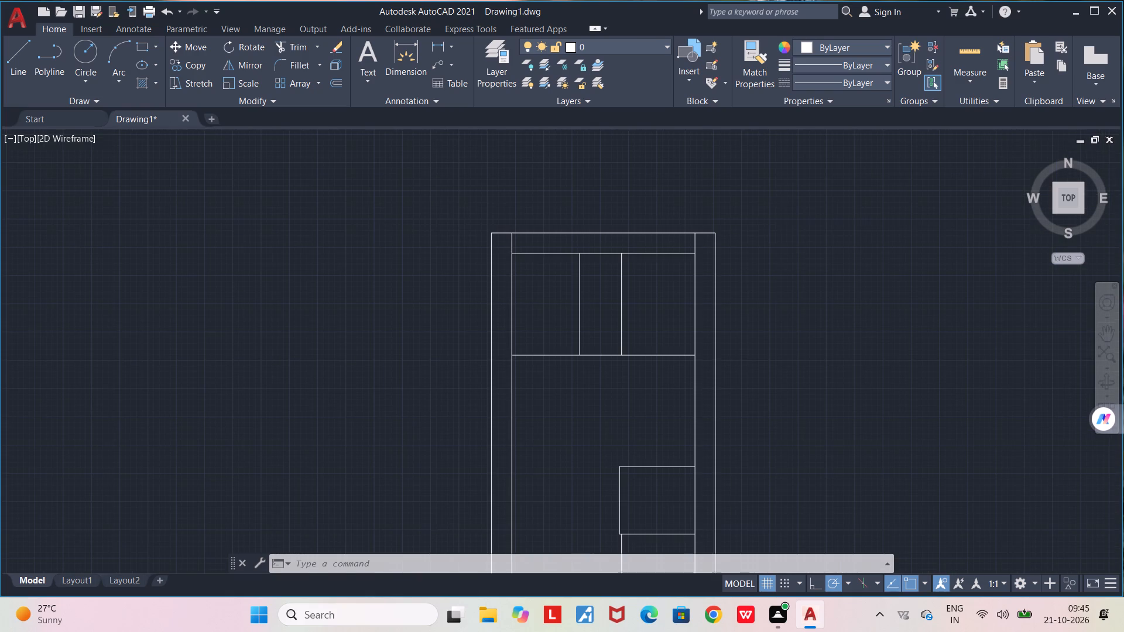
key("l")
key("Return")
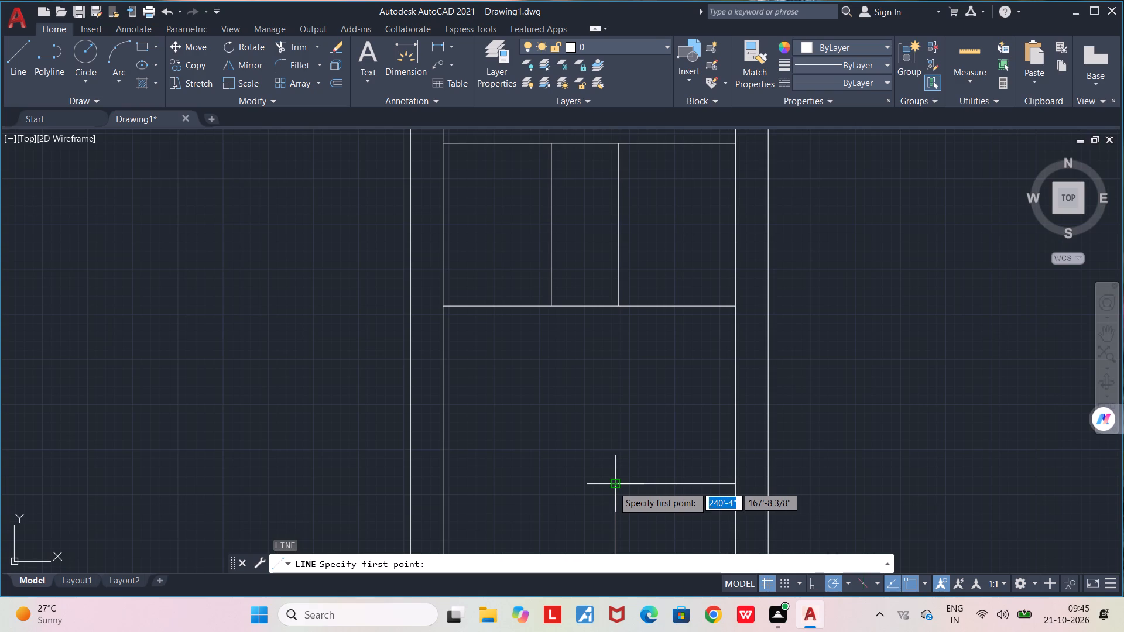
left_click(613, 486)
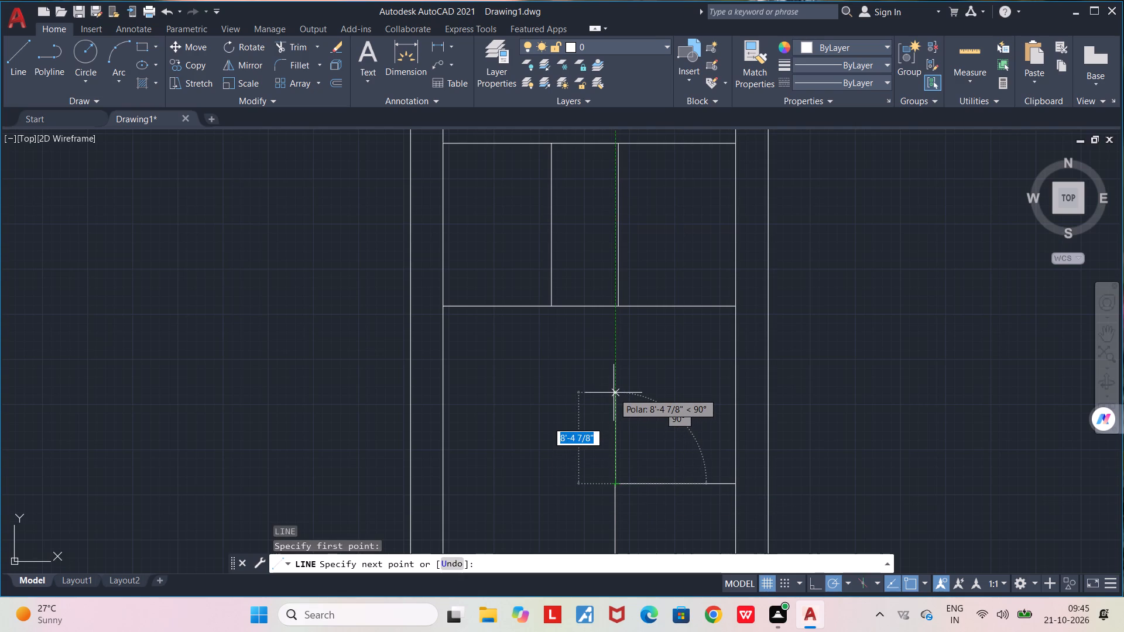
left_click(614, 393)
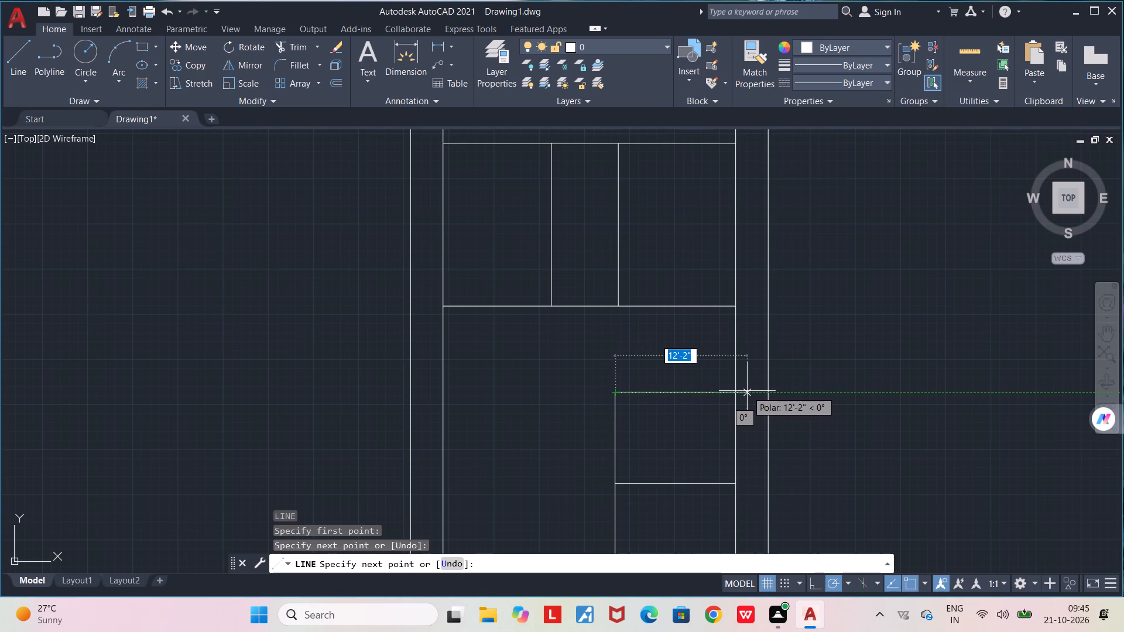
left_click(747, 391)
key("space")
Trim the stub of the third room's top wall that extends beyond the inner right wall.
type("TR")
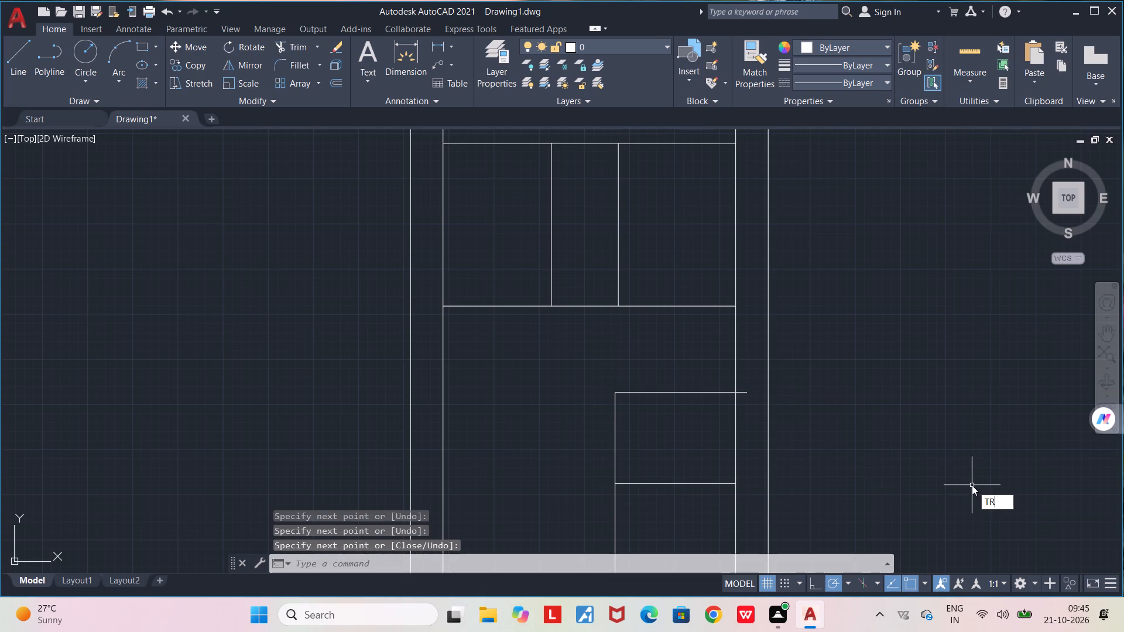
key("Return")
left_click(745, 394)
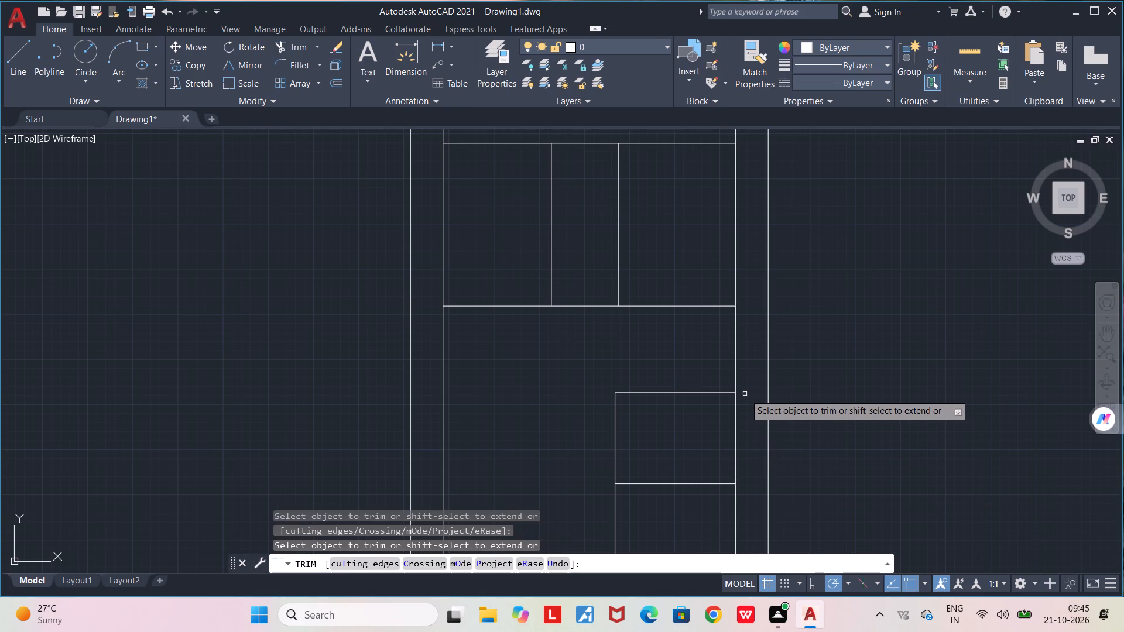
key("Escape")
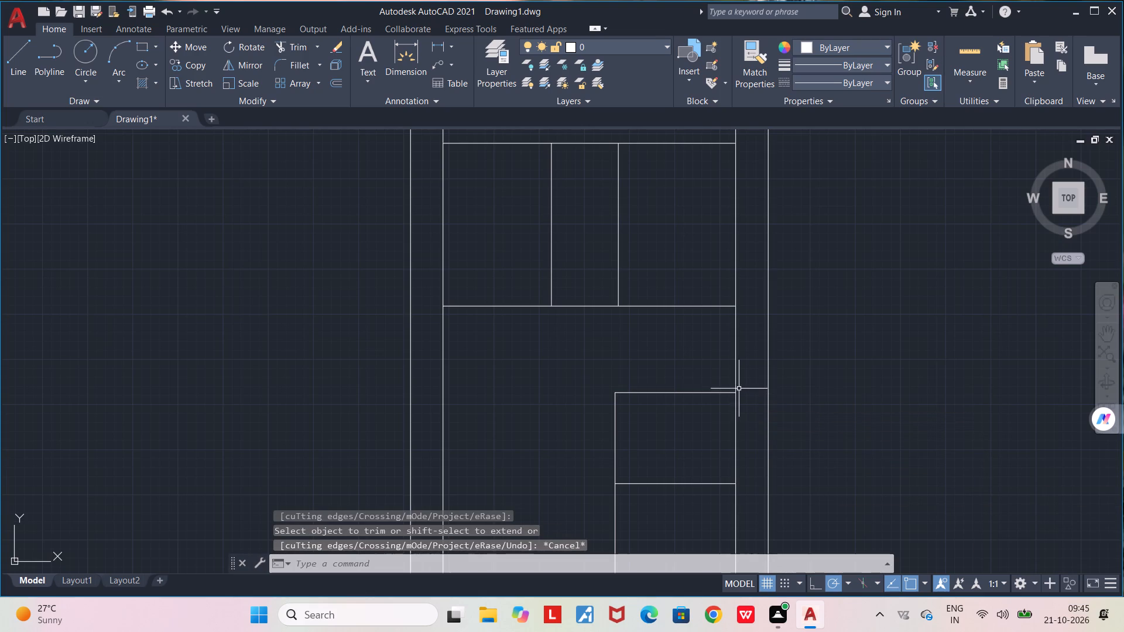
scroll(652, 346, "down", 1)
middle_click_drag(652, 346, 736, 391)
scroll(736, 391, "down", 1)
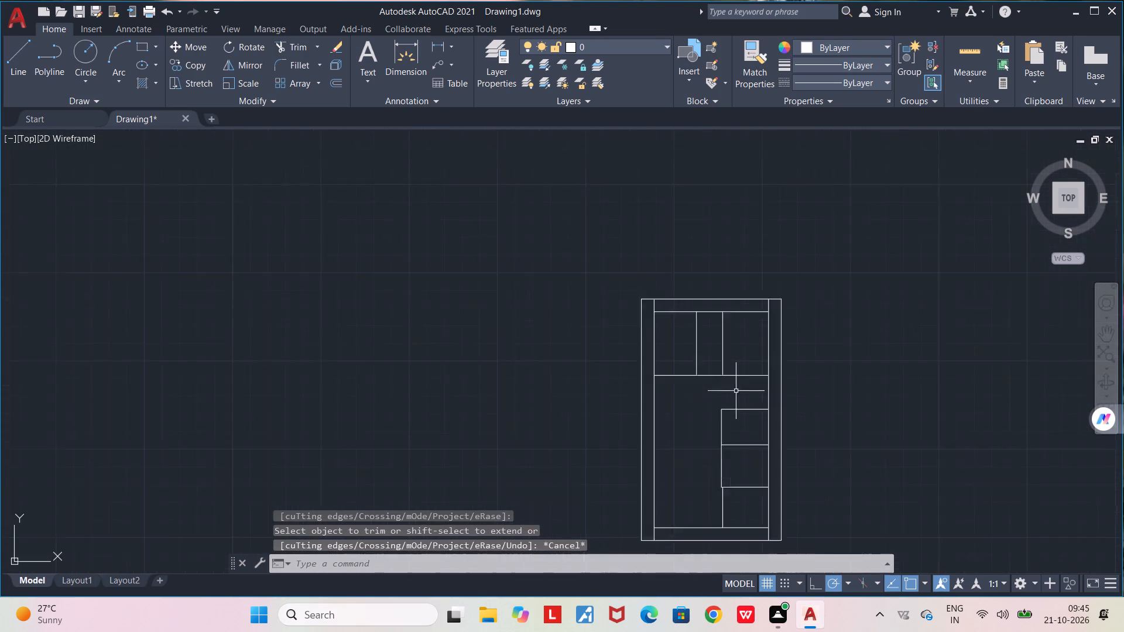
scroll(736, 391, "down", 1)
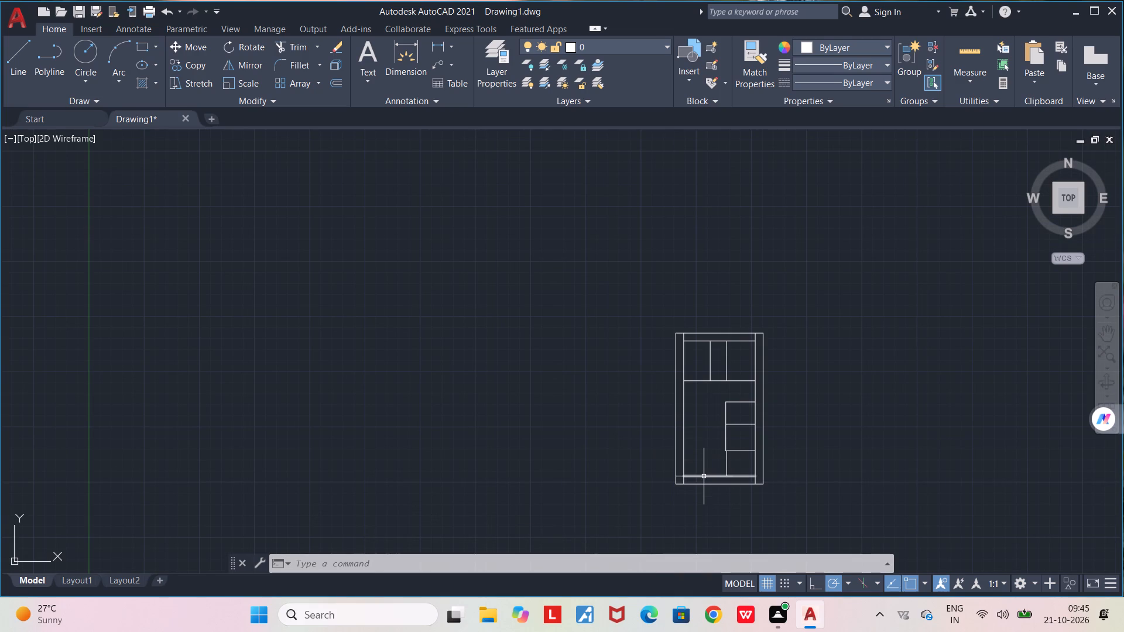
Draw a lower-left room's walls from the inner bottom wall's midpoint: about 11'5" up, then left past the outer left wall.
scroll(705, 476, "up", 2)
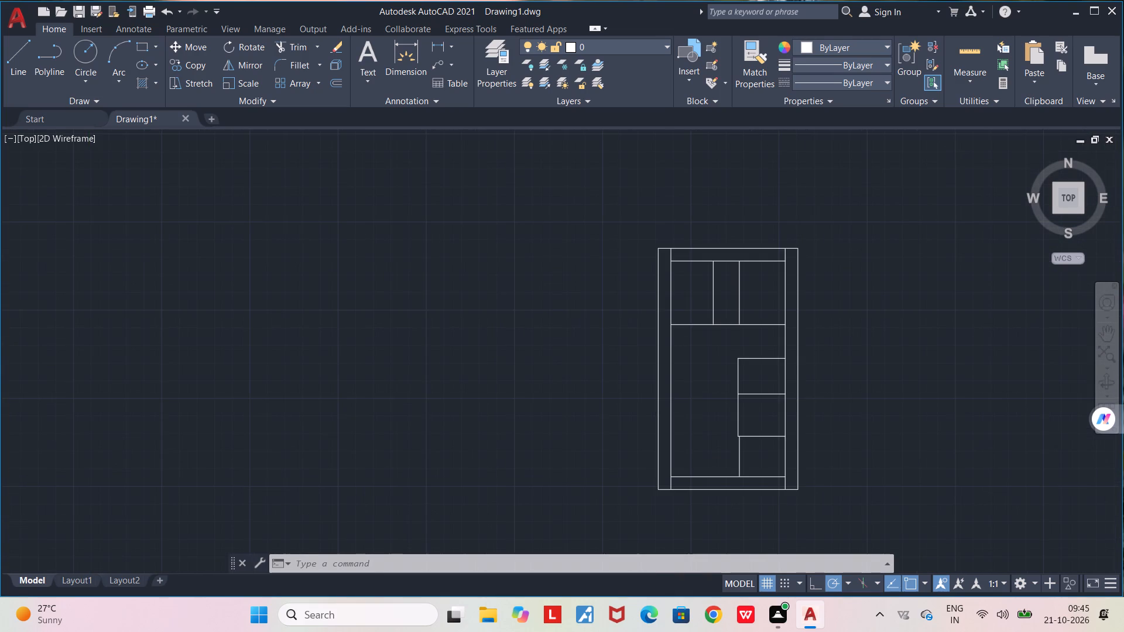
key("l")
key("Return")
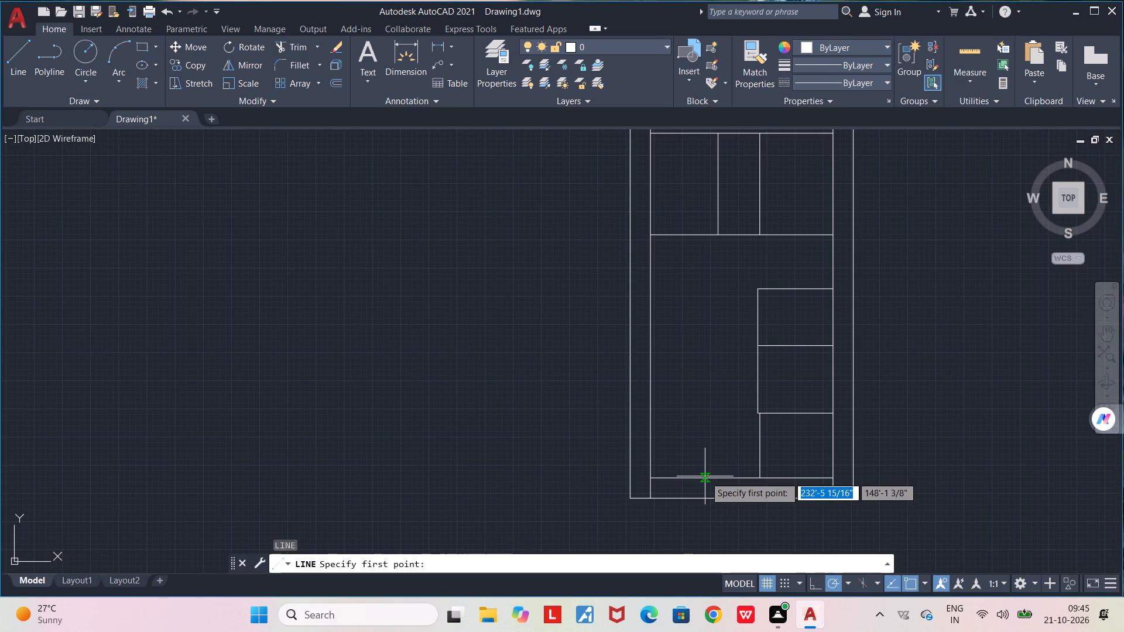
left_click(705, 476)
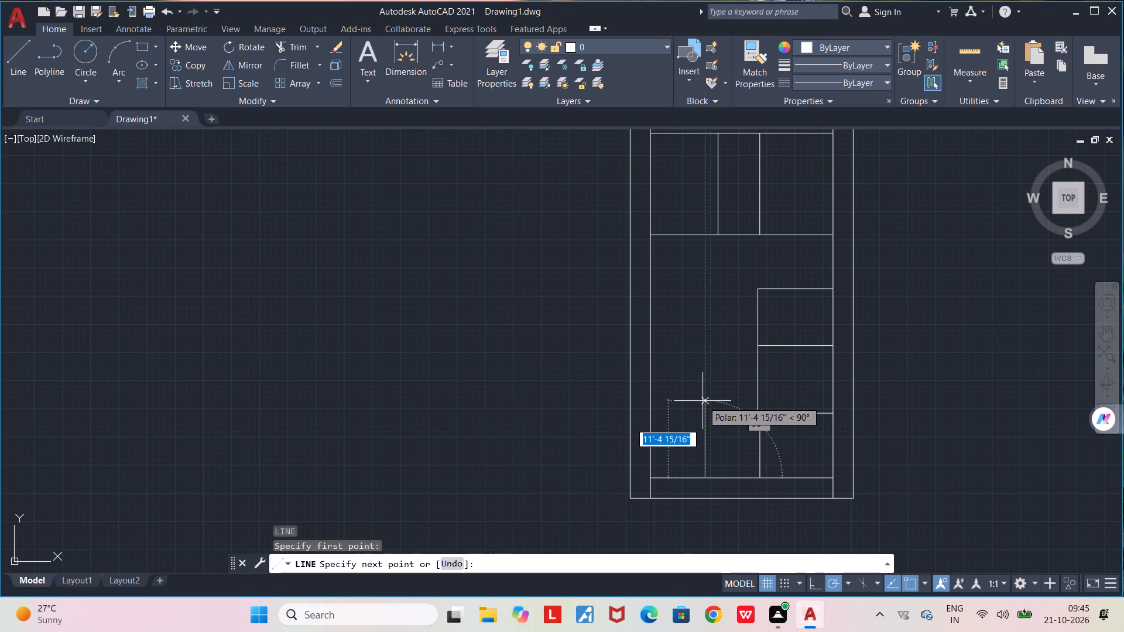
left_click(702, 401)
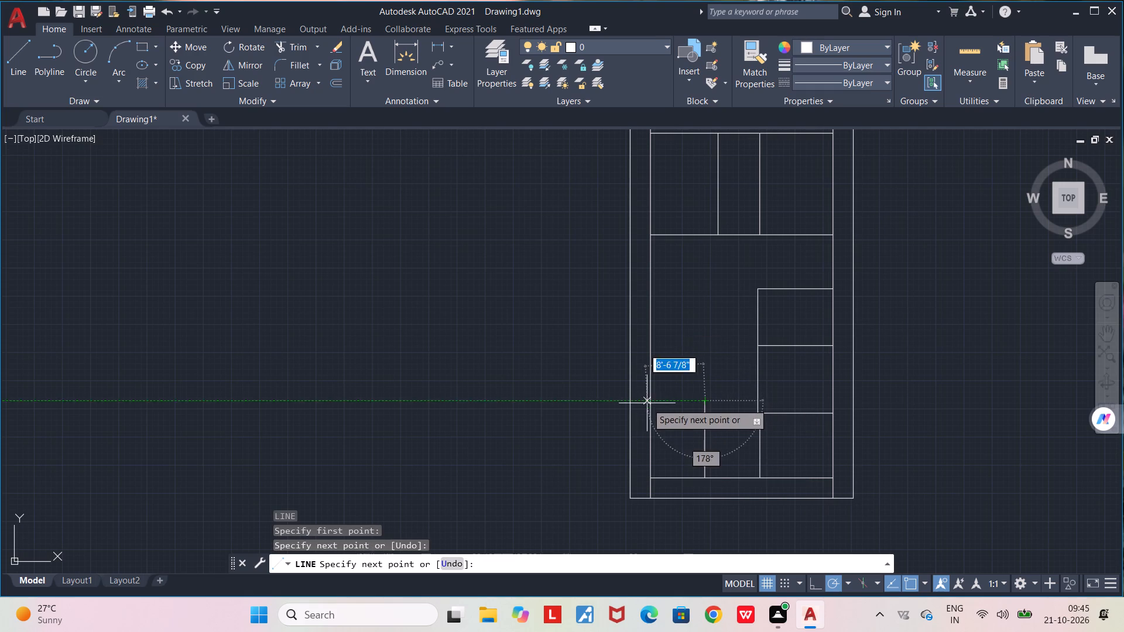
left_click(597, 402)
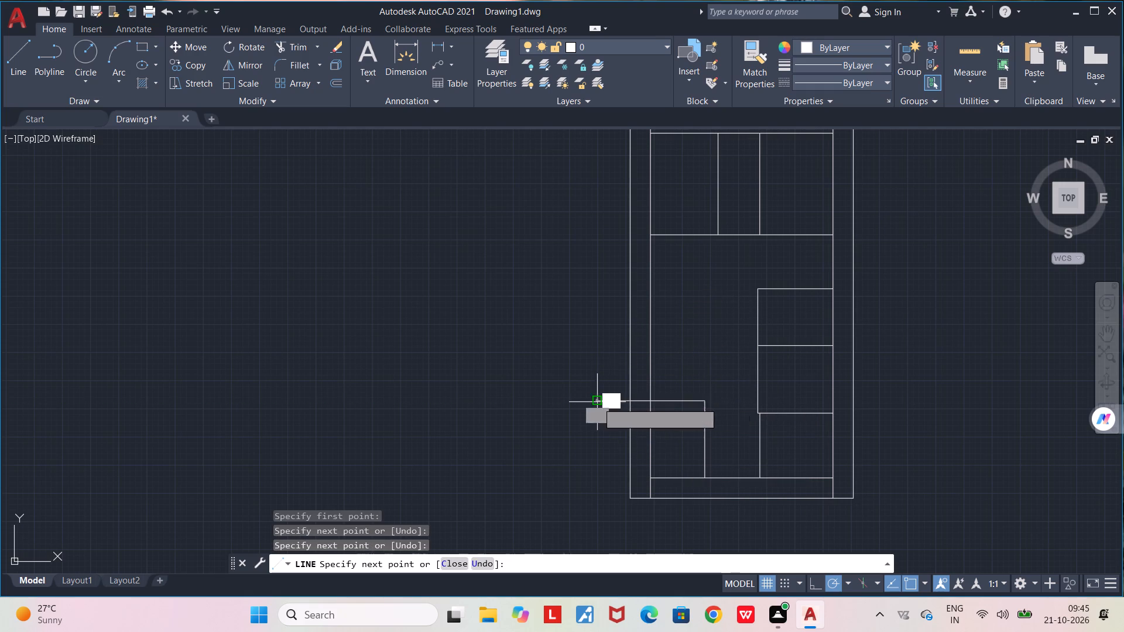
key("space")
Trim the new lower-left room's top wall back to the inner left wall.
type("TR")
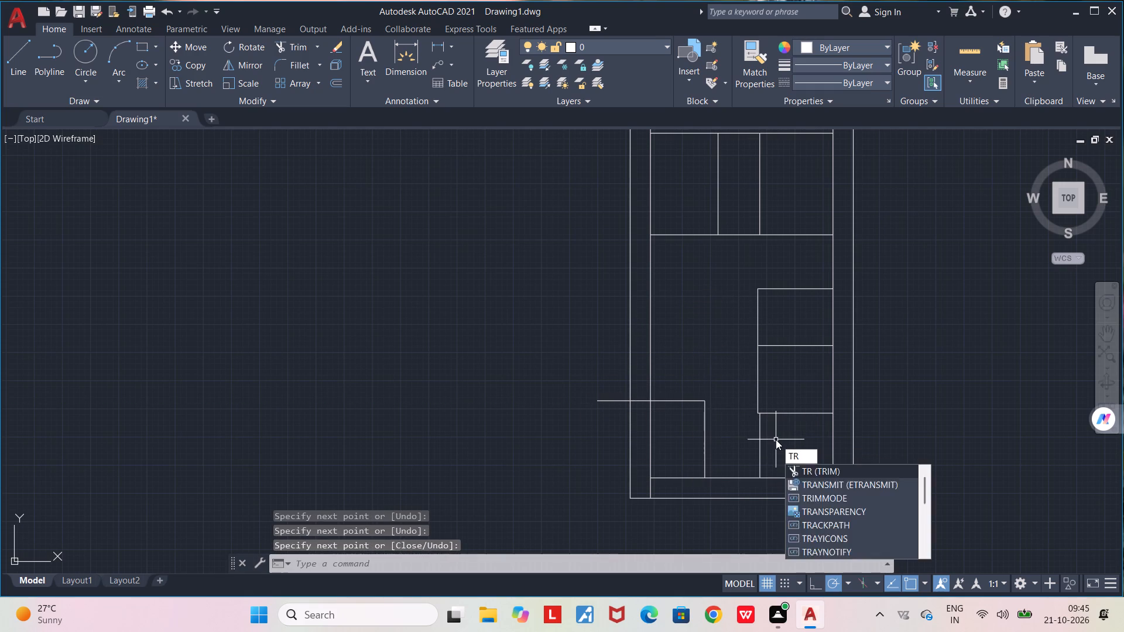
key("Return")
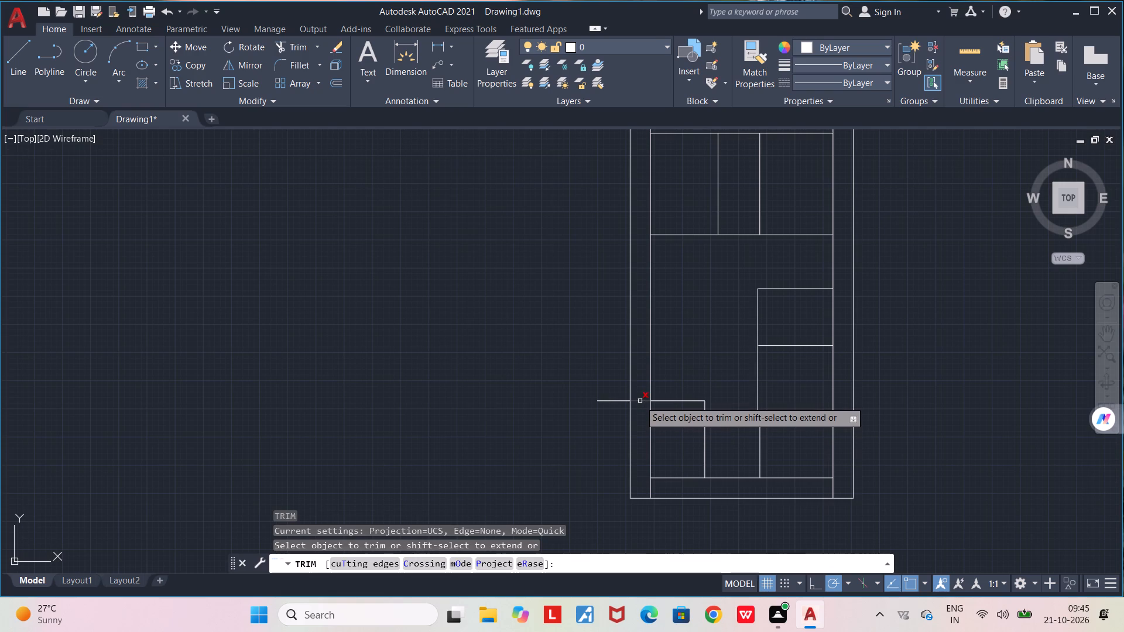
left_click(640, 401)
left_click(611, 401)
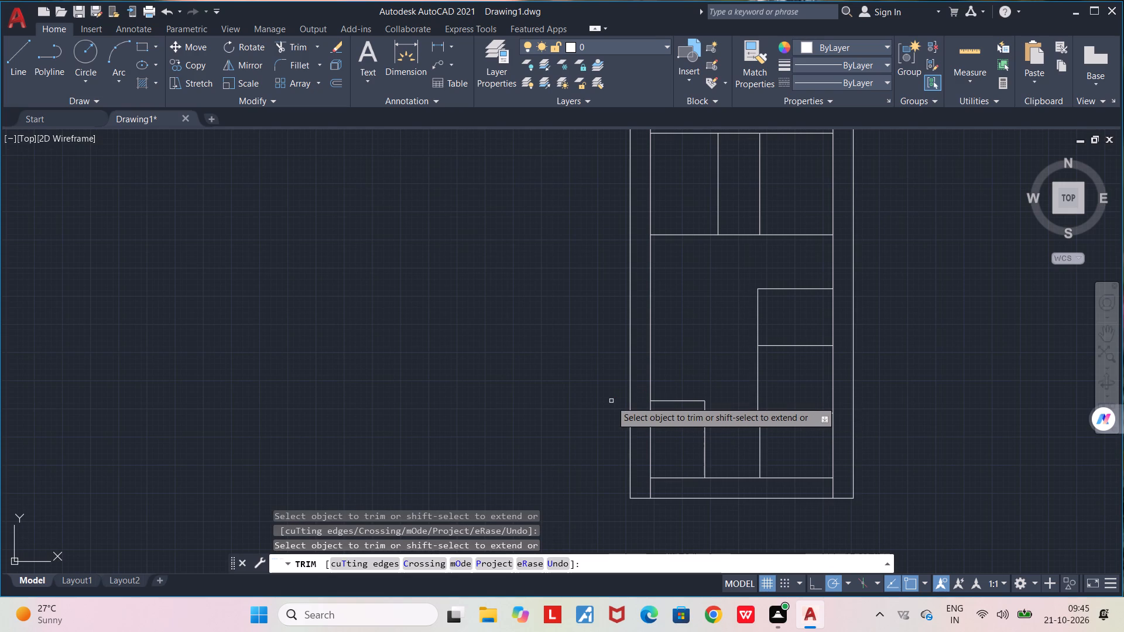
key("space")
Draw a horizontal line from the bottom-left corner of the middle room on the right side, leftward past the outer left wall.
scroll(711, 393, "up", 1)
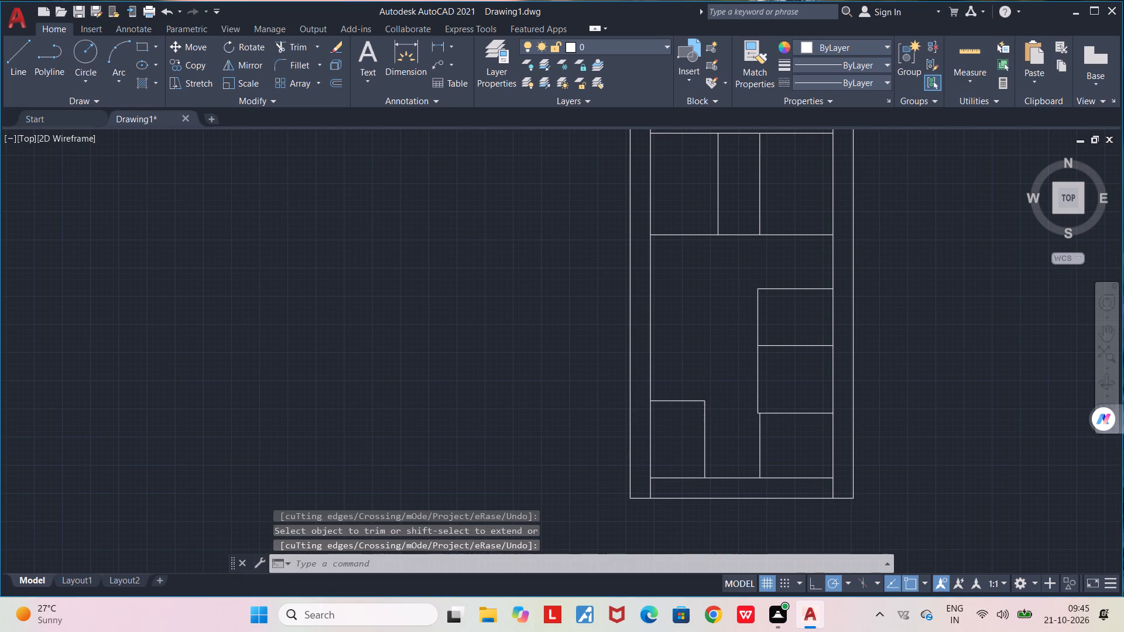
middle_click_drag(711, 393, 606, 363)
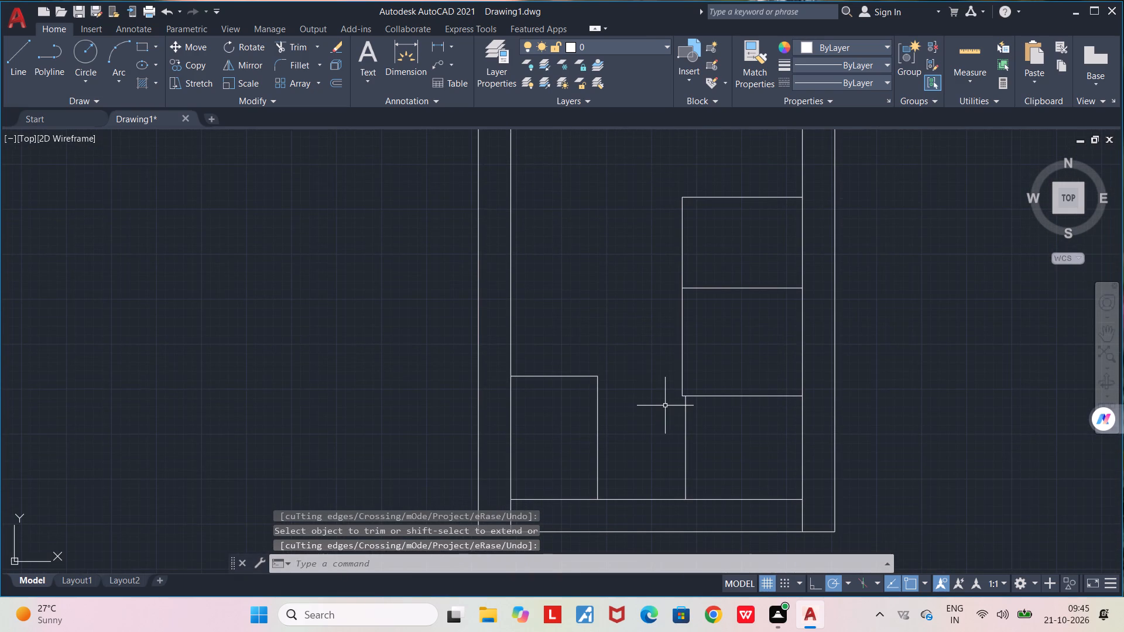
key("l")
key("Return")
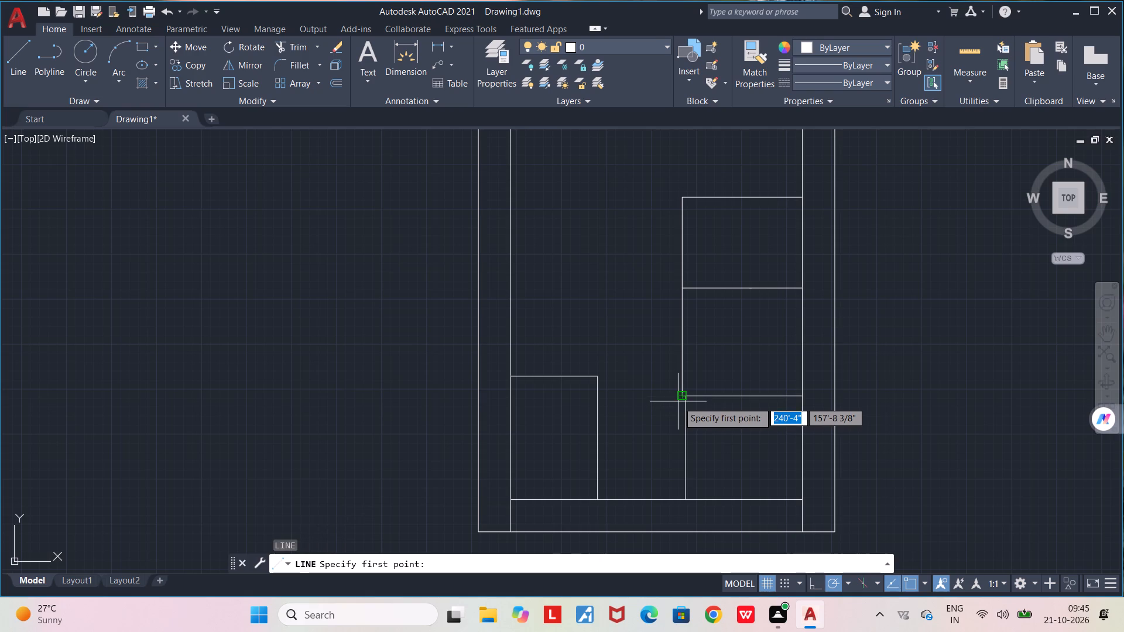
left_click(678, 401)
left_click(462, 399)
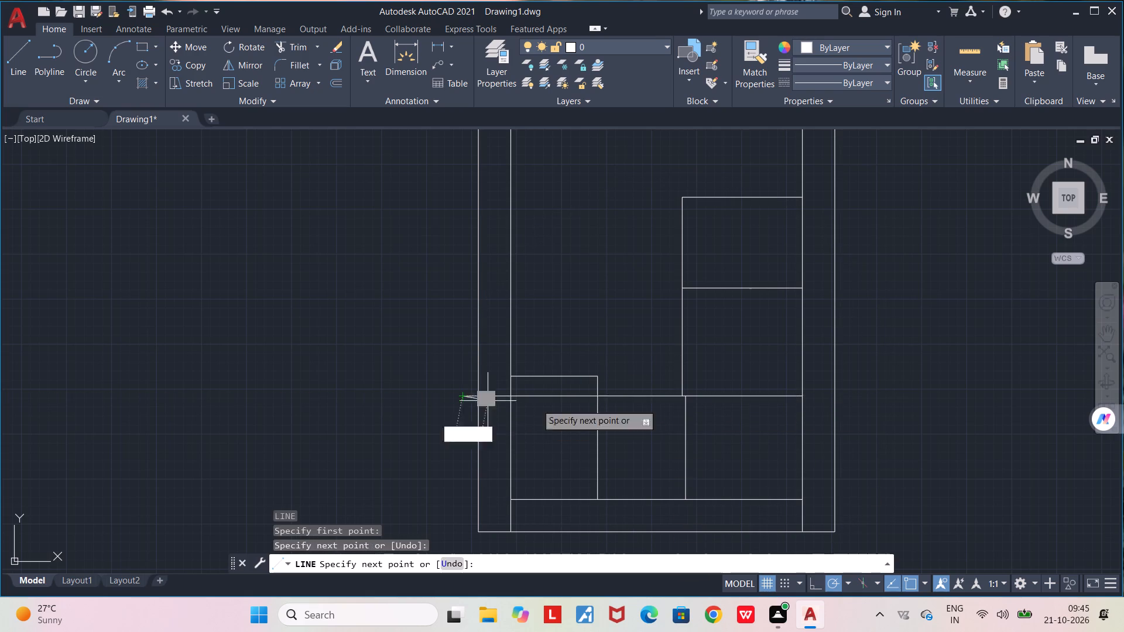
key("space")
Trim the new horizontal line back to the lower-left partition, and remove the room's higher top wall and the partition stub above the line.
type("TR")
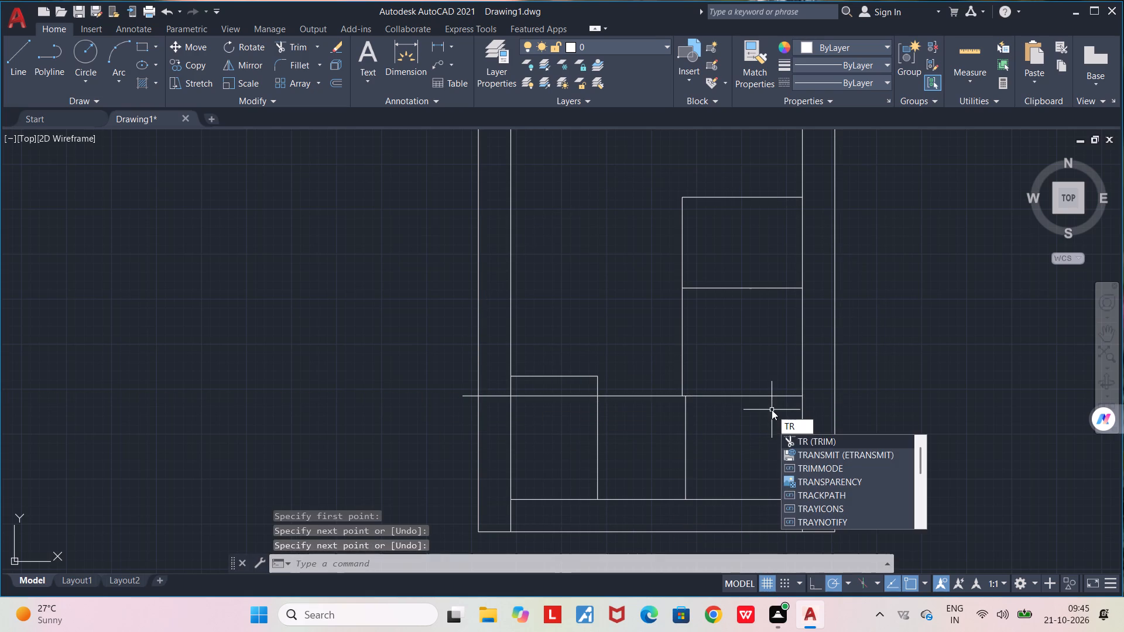
key("Return")
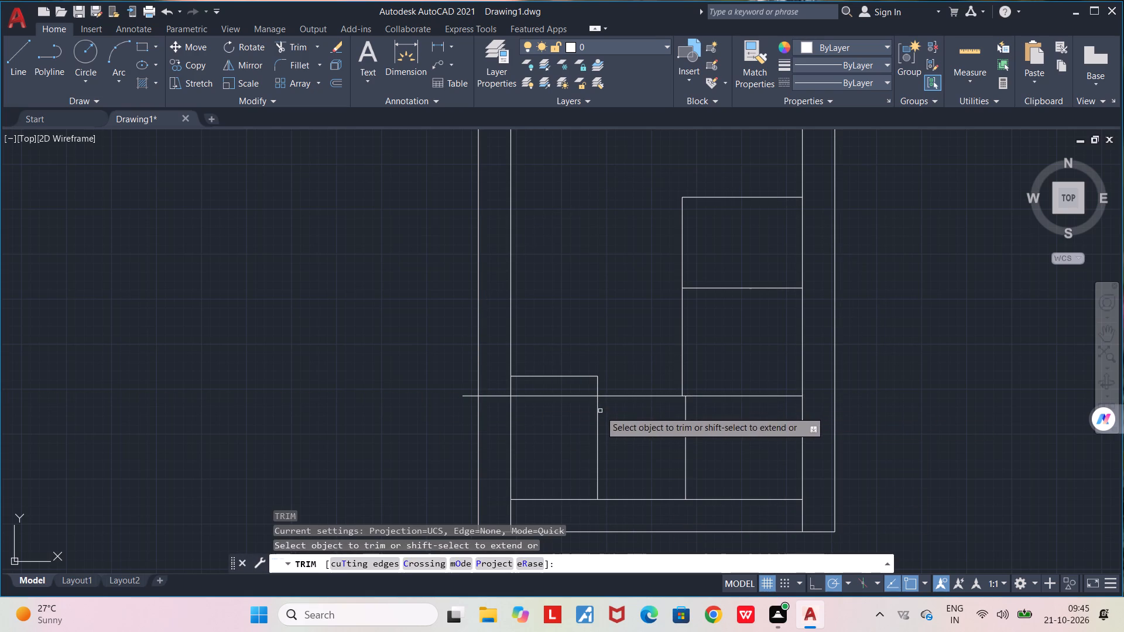
left_click(581, 396)
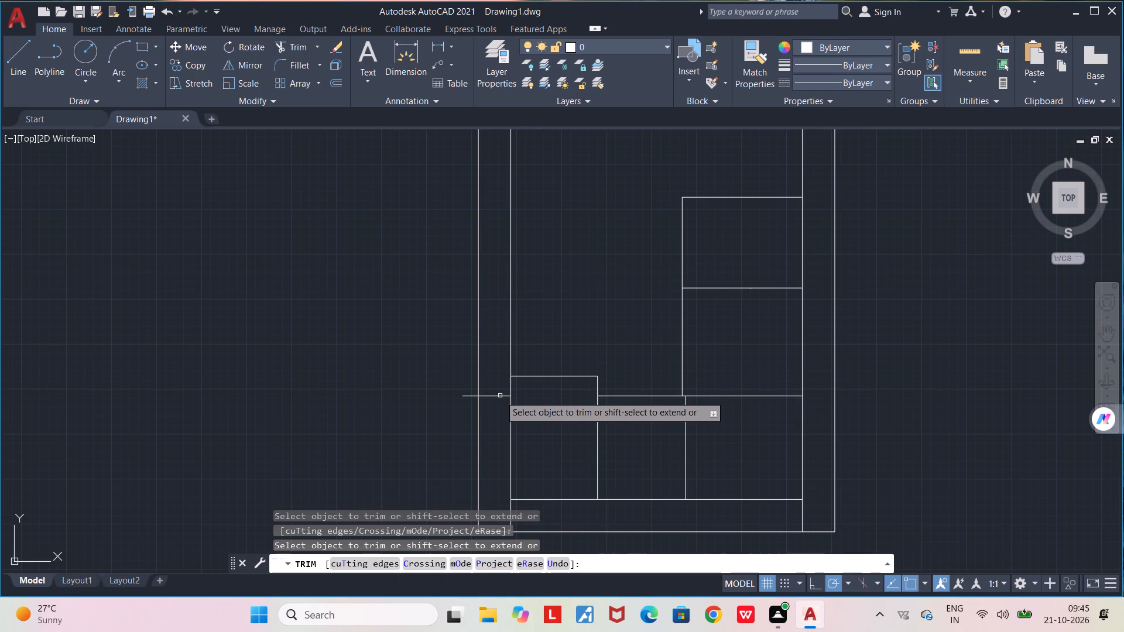
left_click(499, 396)
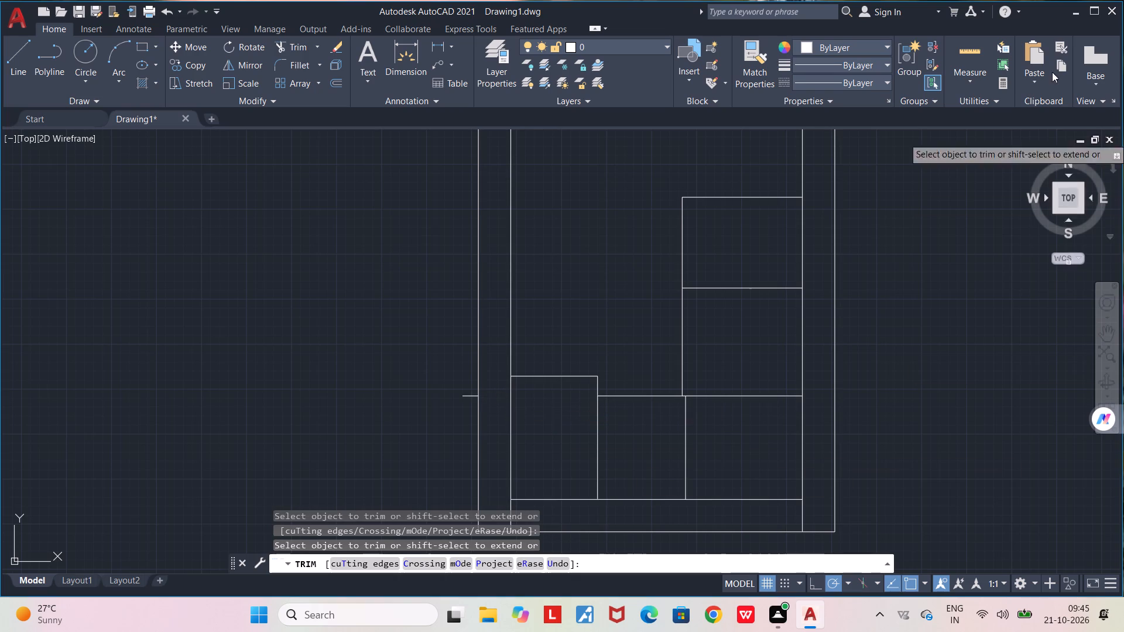
left_click(468, 395)
left_click(584, 377)
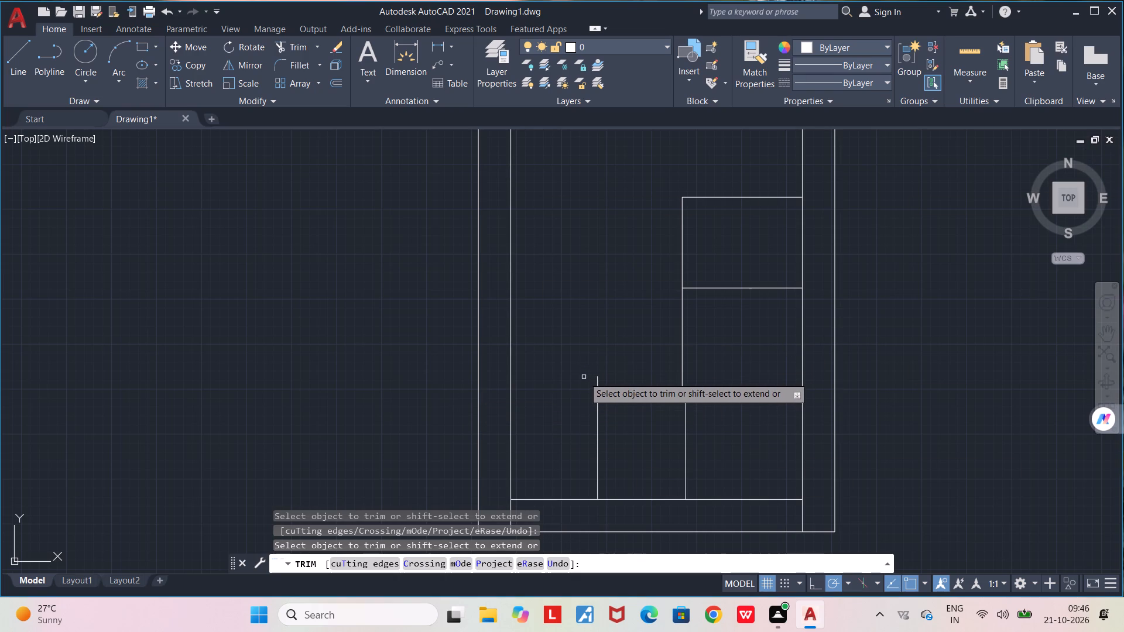
left_click(598, 379)
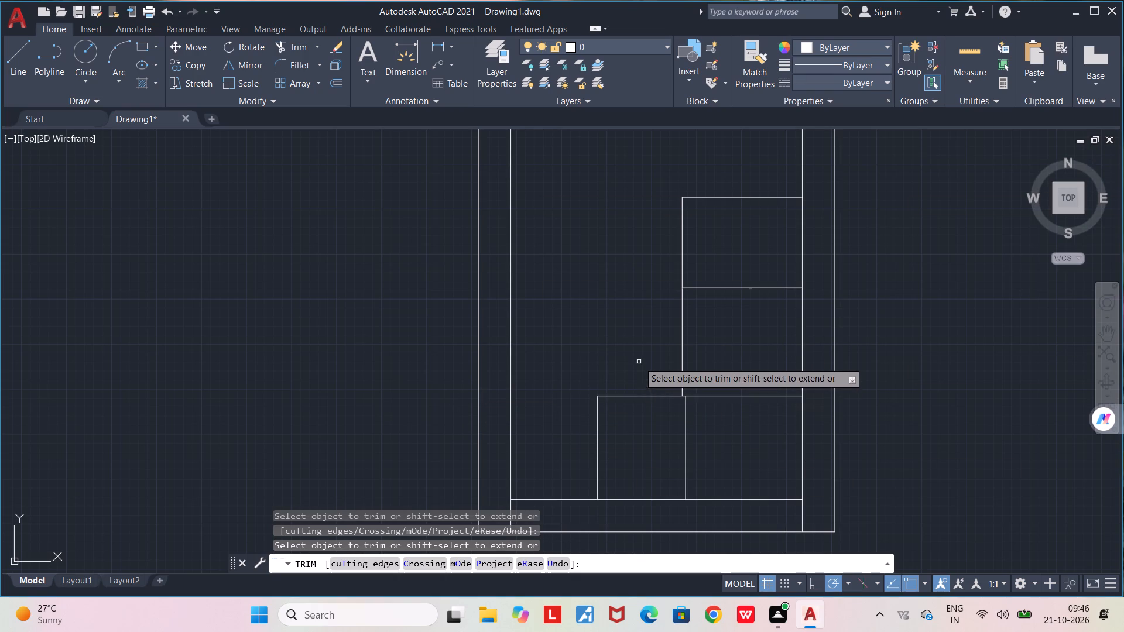
key("space")
Draw a horizontal line from the lower-left partition's top end leftward past the outer left wall.
key("l")
key("Return")
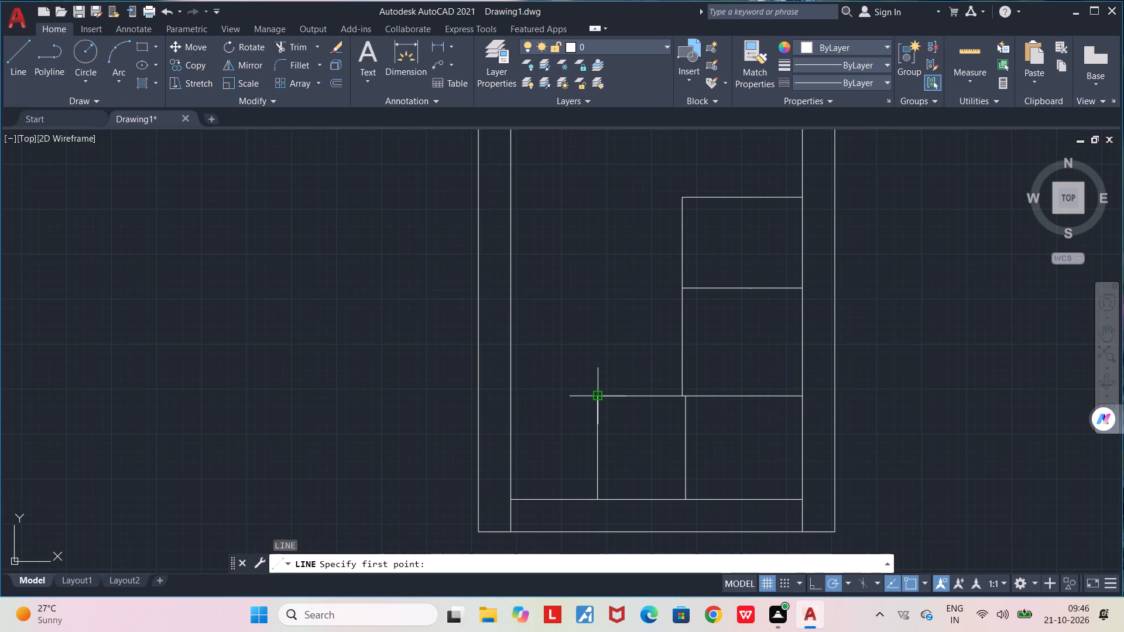
left_click(596, 397)
left_click(452, 402)
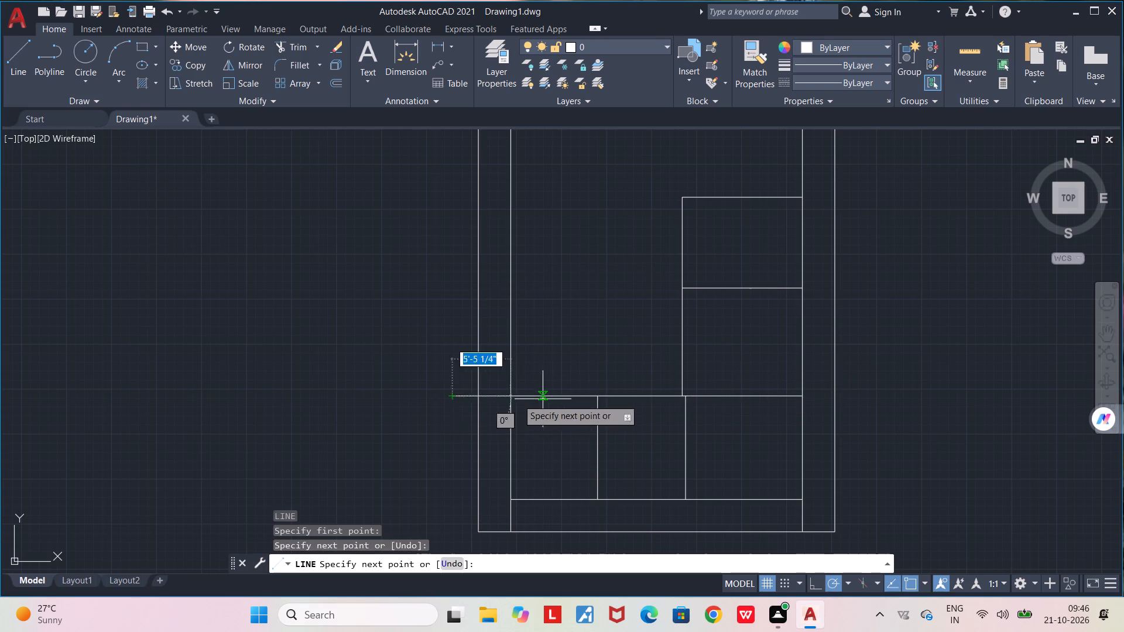
key("space")
Trim the lower-left room's new top wall back to the inner left wall.
key("t")
key("r")
key("Return")
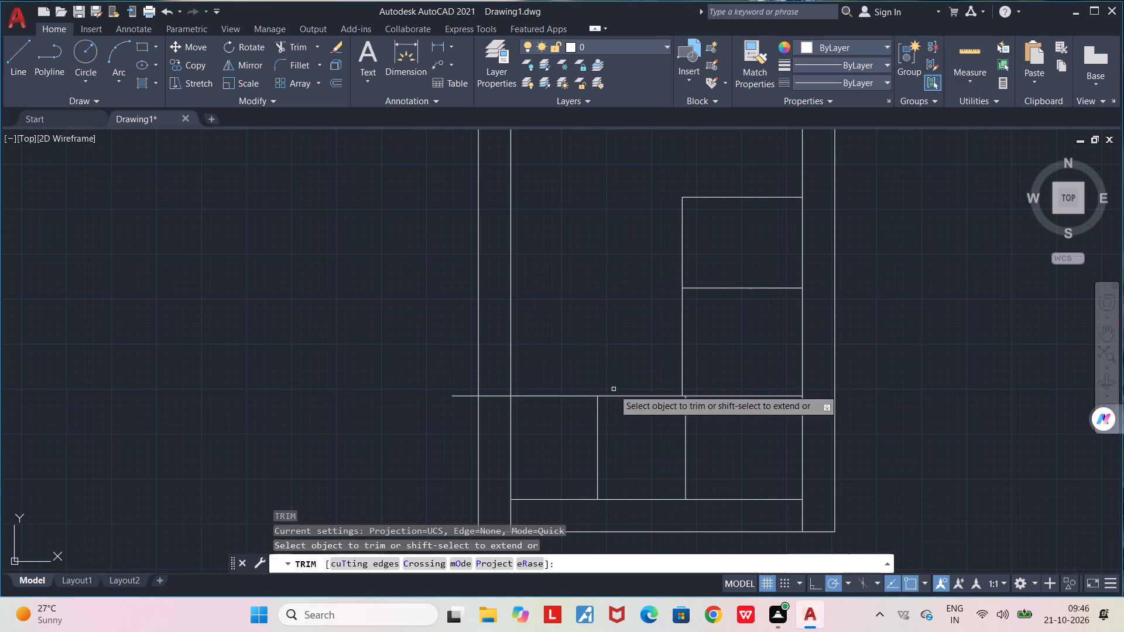
left_click(458, 395)
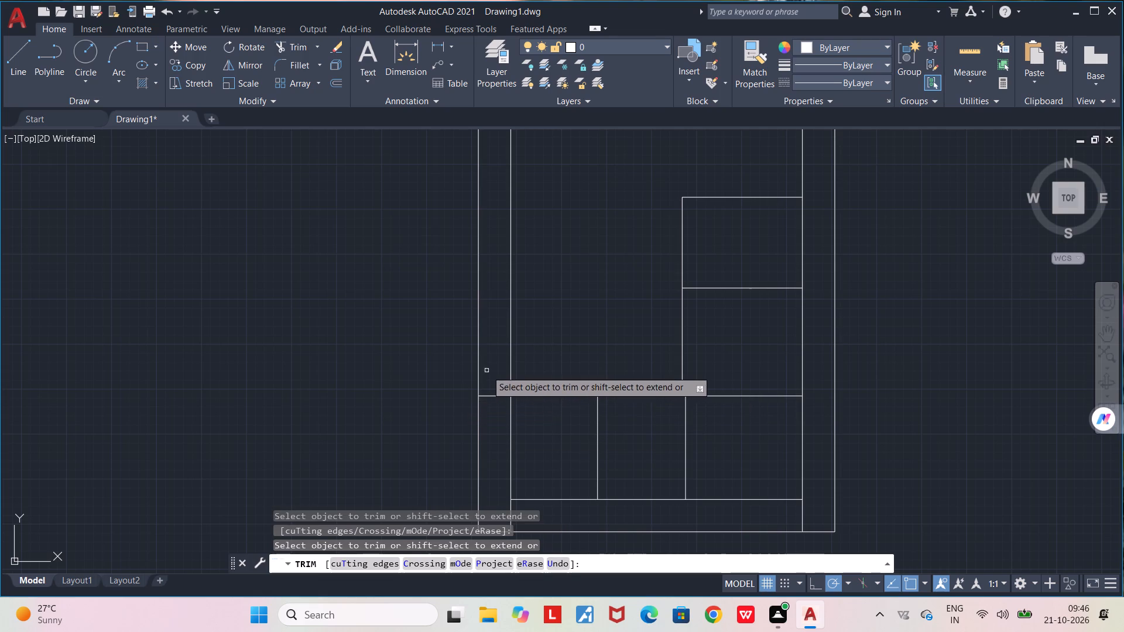
left_click(498, 397)
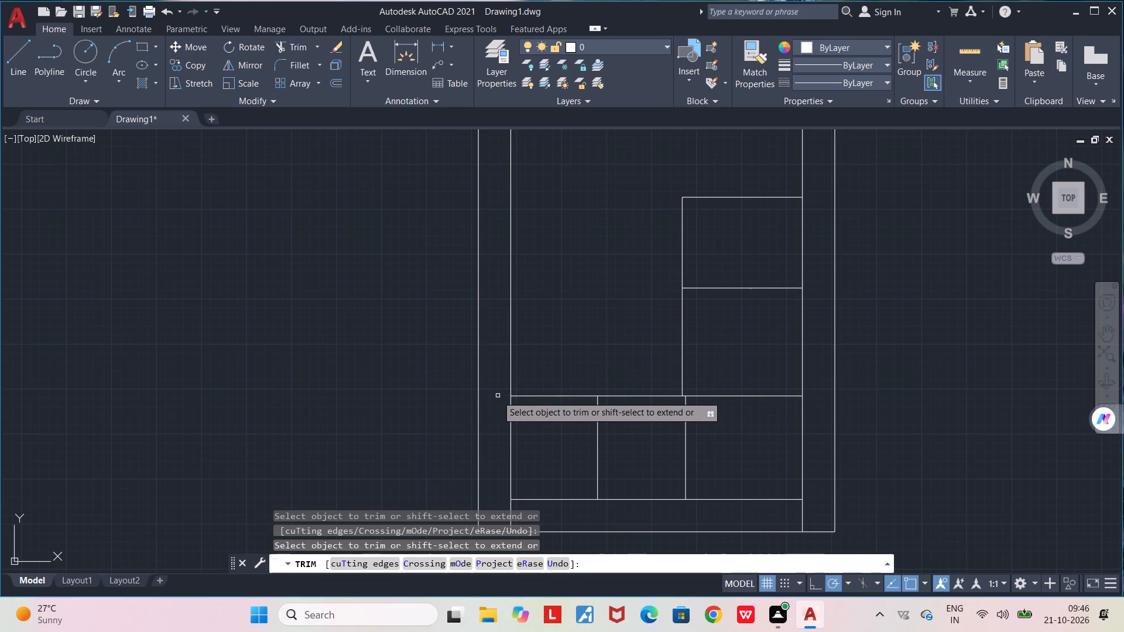
key("Escape")
Draw a horizontal wall line from the top-left corner of the uppermost right-side stacked room leftward past the outer left wall.
scroll(497, 392, "down", 3)
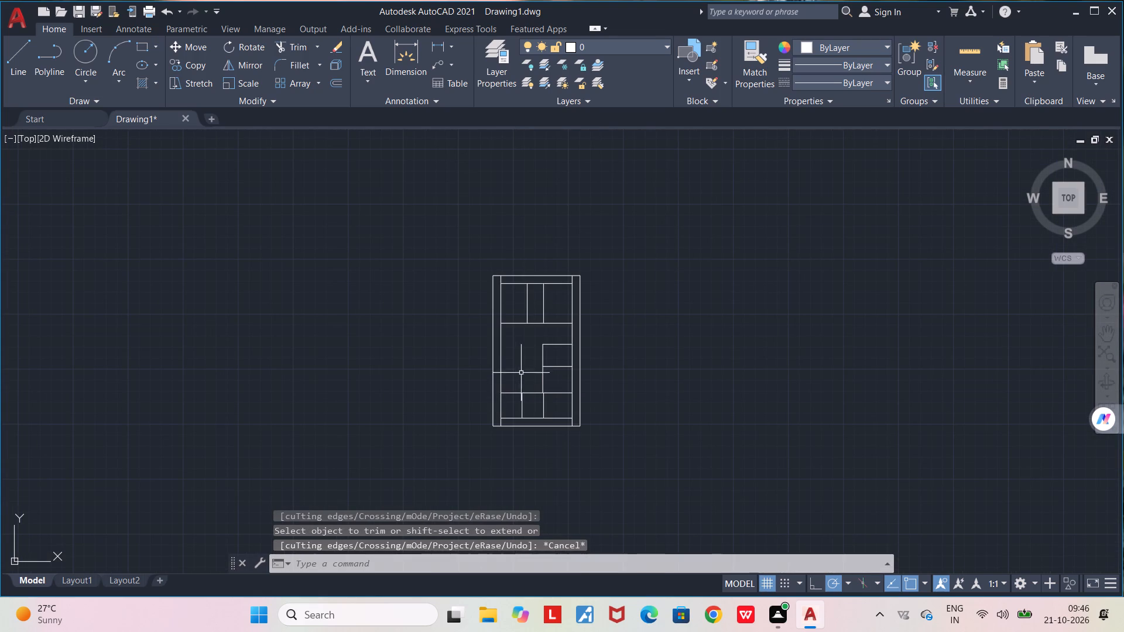
scroll(525, 376, "up", 2)
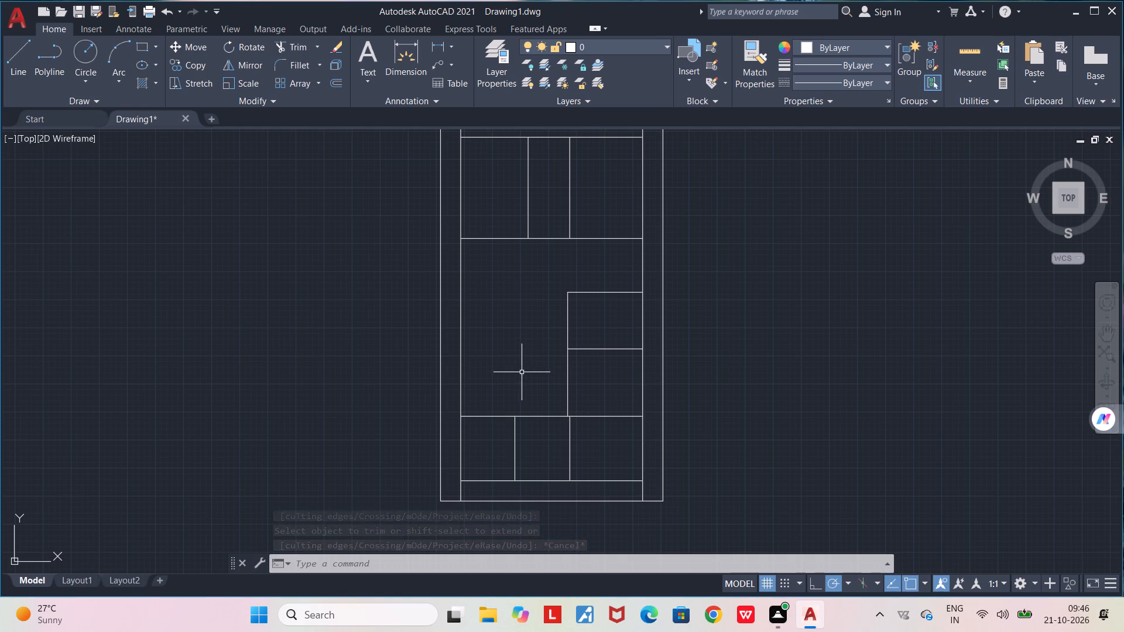
middle_click_drag(522, 372, 545, 418)
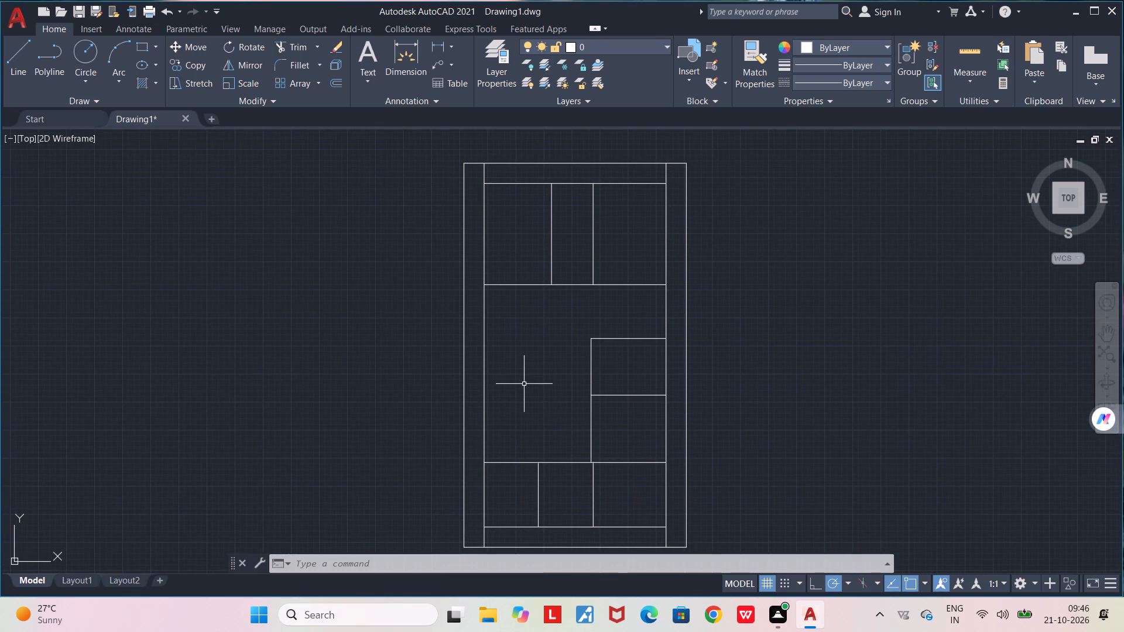
key("l")
key("Return")
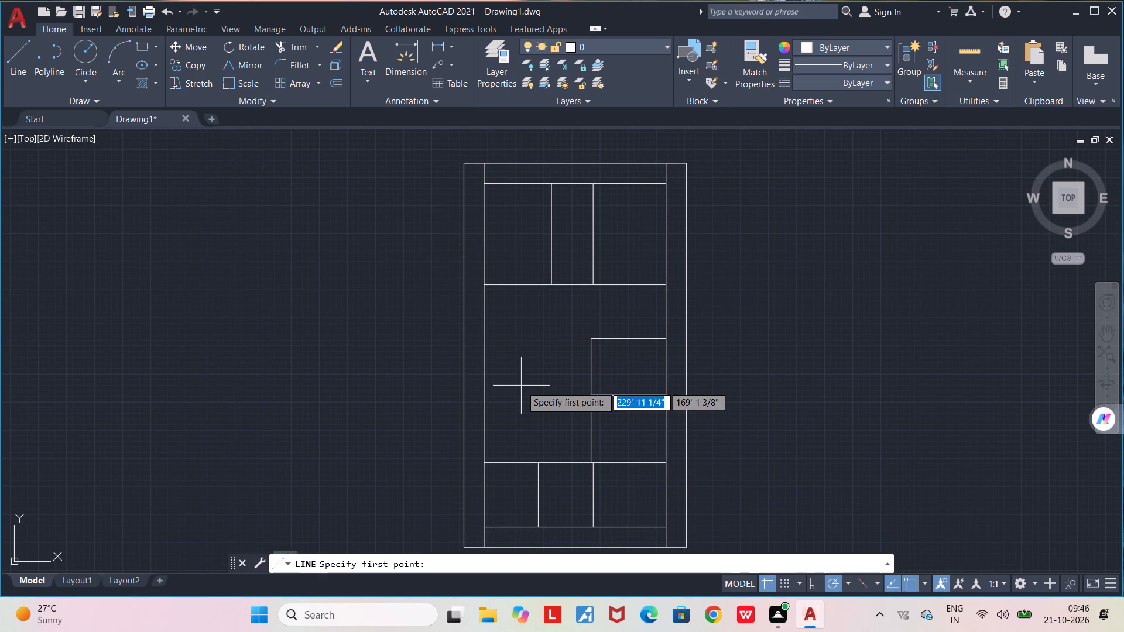
left_click(589, 338)
left_click(419, 339)
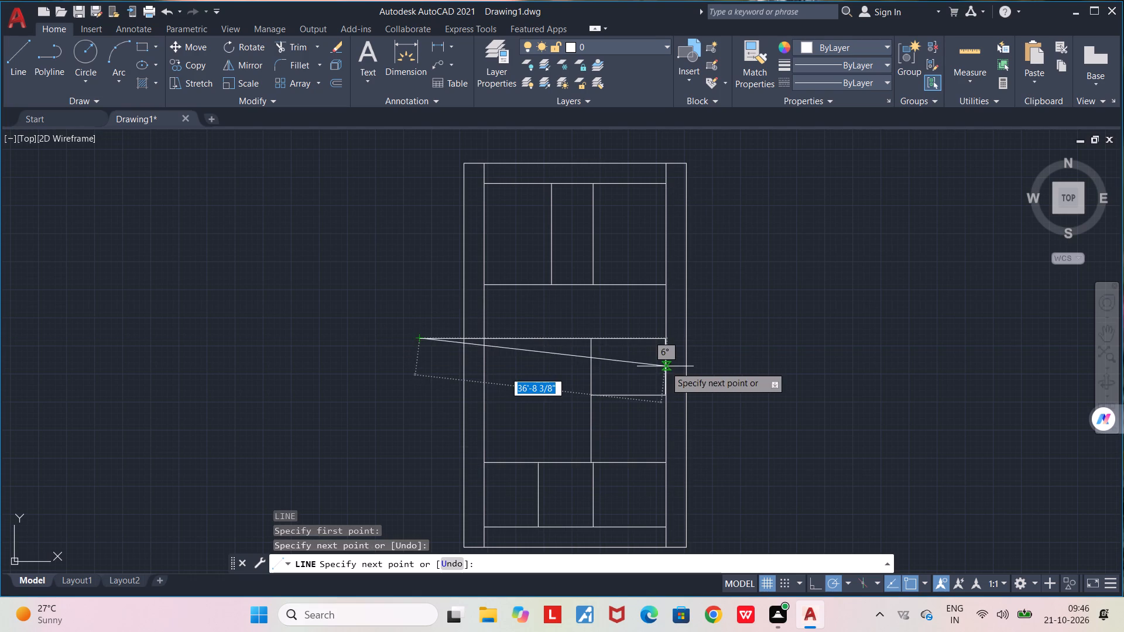
key("space")
Trim the new horizontal wall's excess beyond the inner left wall, both between the left walls and outside the outline.
type("TR")
key("Return")
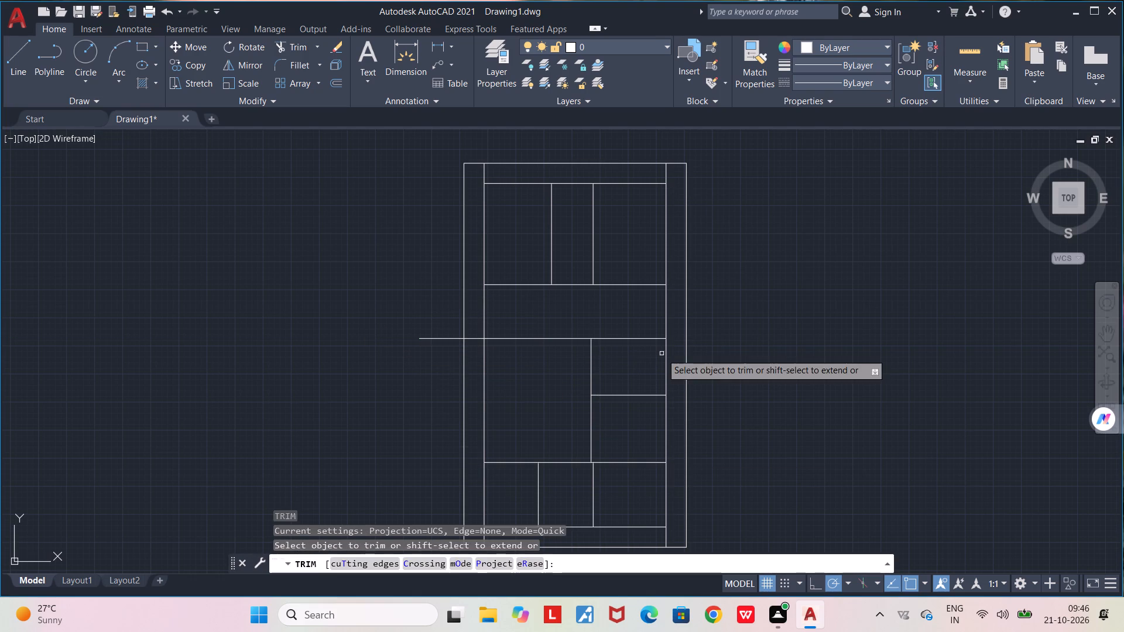
left_click(477, 338)
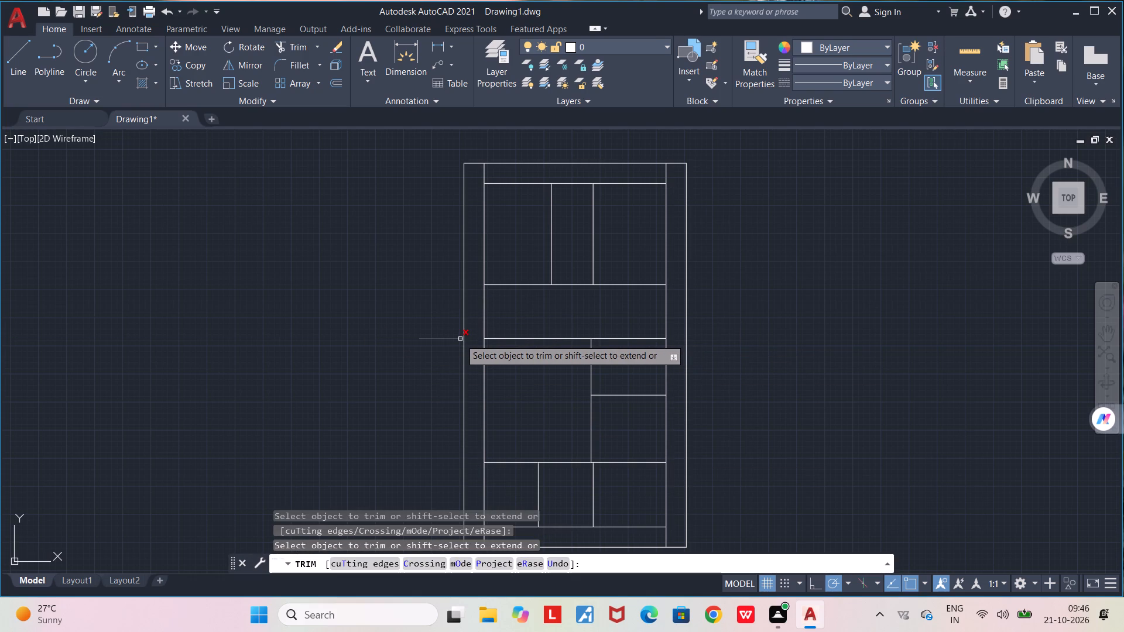
left_click(457, 338)
scroll(527, 348, "down", 1)
middle_click_drag(524, 383, 533, 371)
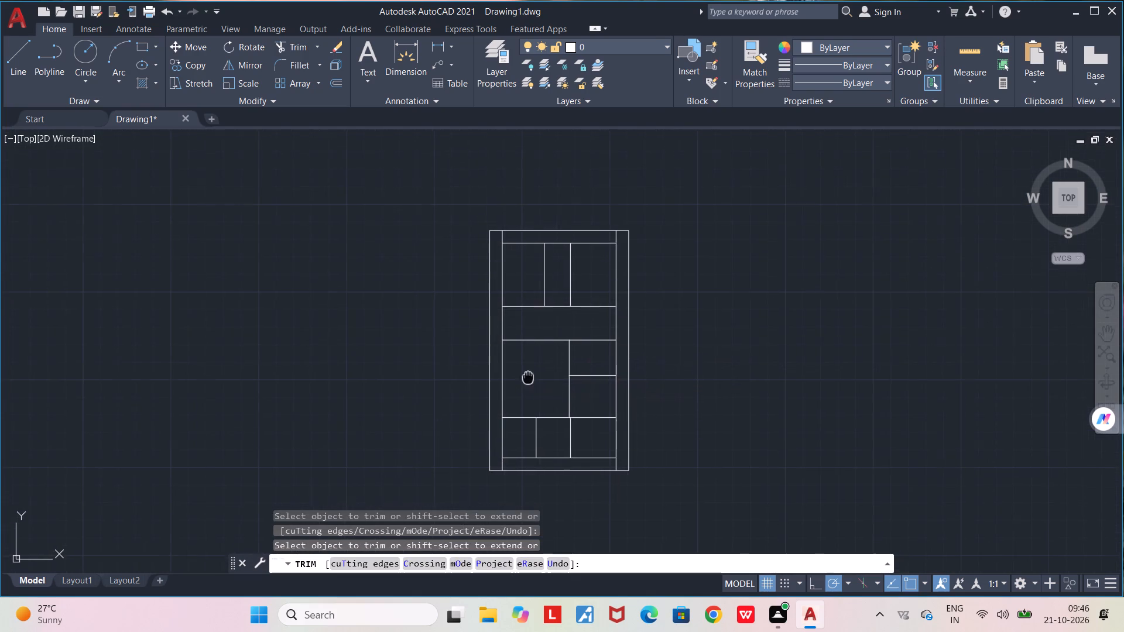
middle_click_drag(533, 371, 566, 342)
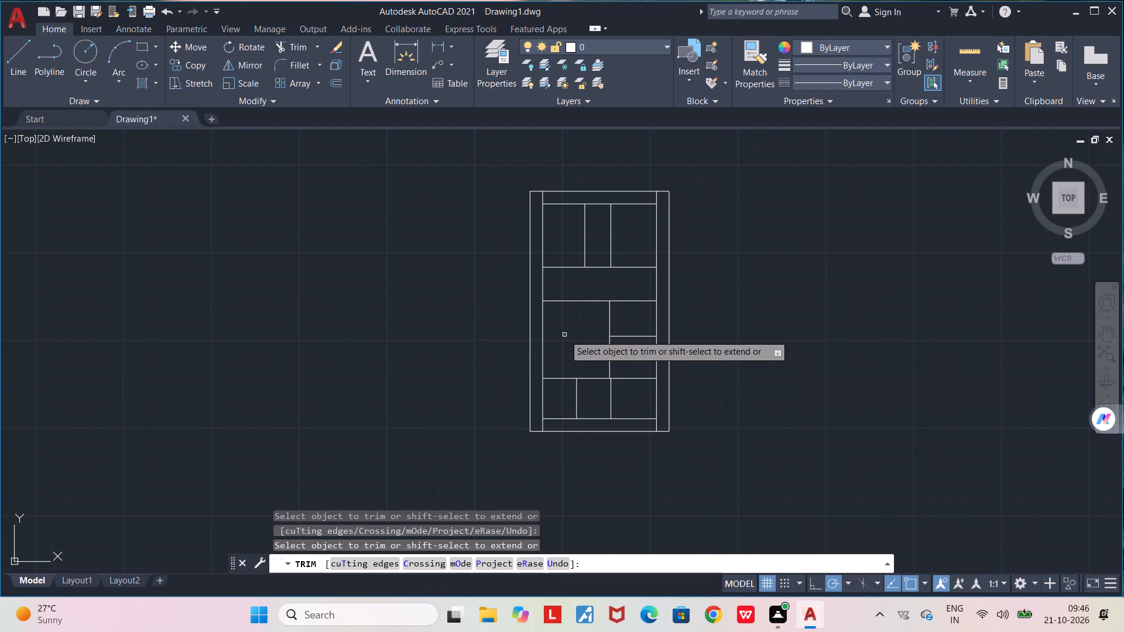
key("space")
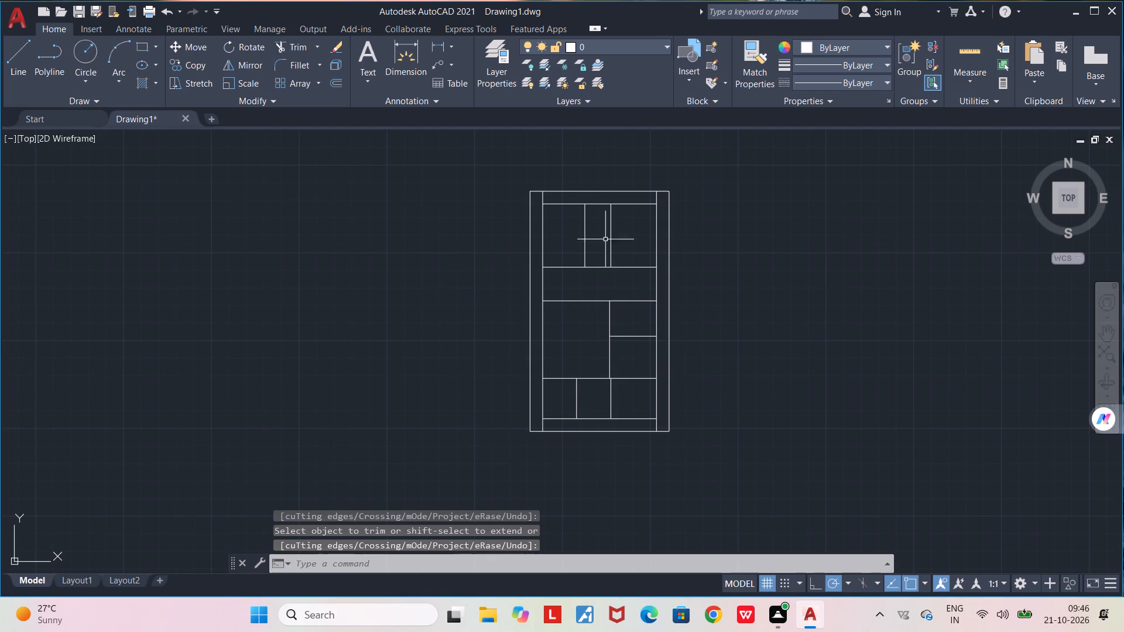
Draw a horizontal partition line at mid-height across the narrow middle room in the top row, between its two side walls.
scroll(604, 229, "up", 1)
middle_click_drag(598, 243, 575, 320)
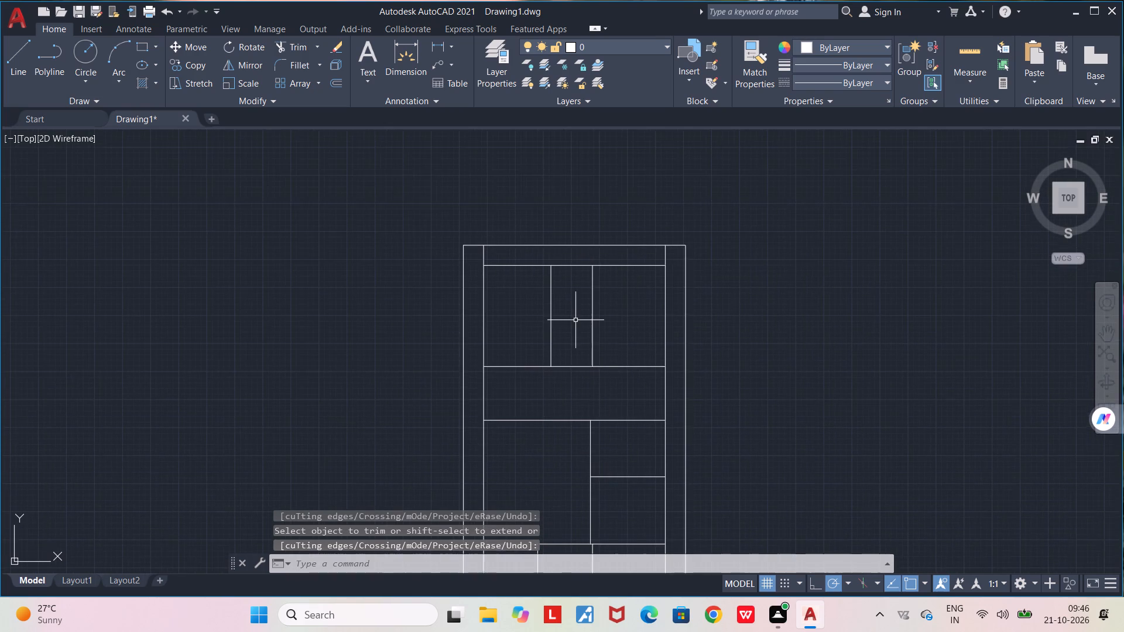
scroll(575, 320, "up", 1)
key("l")
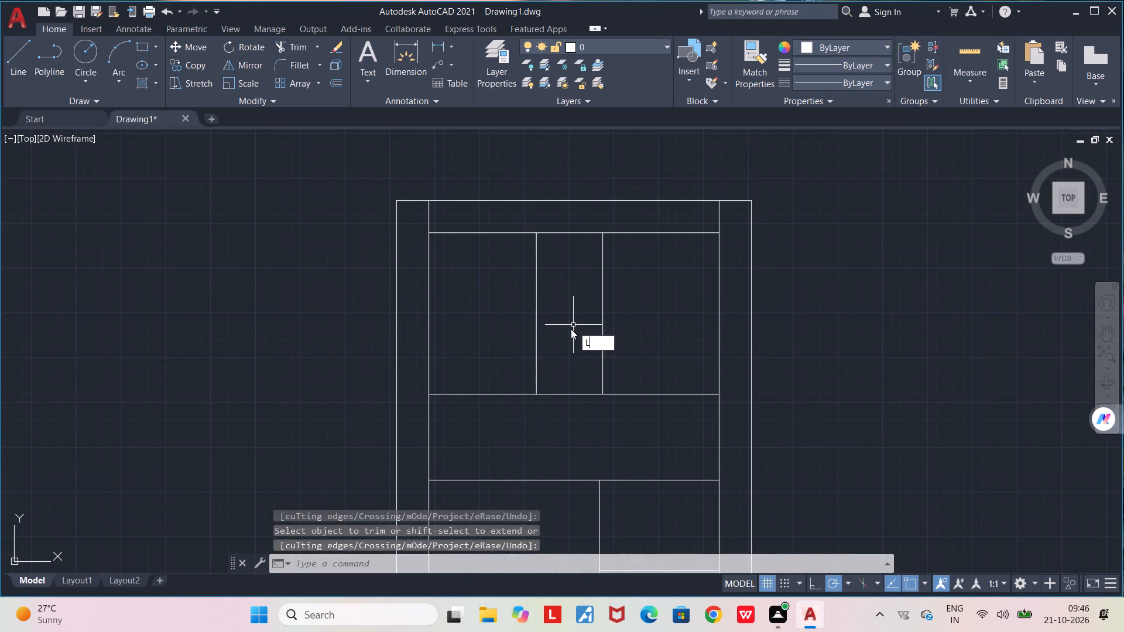
key("Return")
left_click(606, 317)
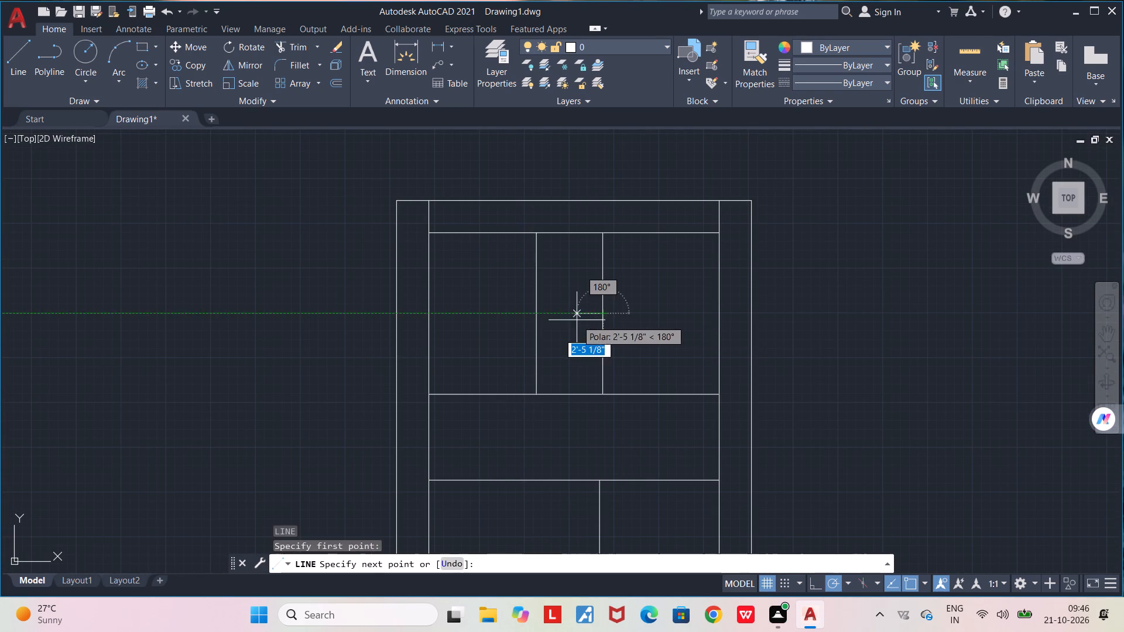
left_click(534, 316)
key("space")
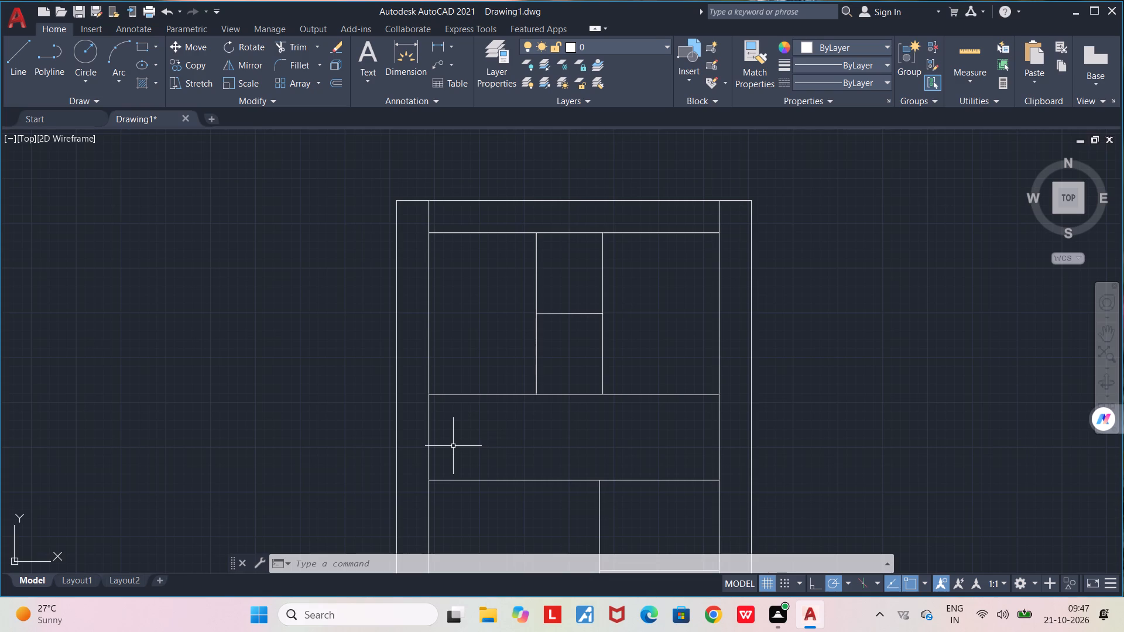
Draw an L-shaped wall from the inner left wall below the top rooms, about 7' right and about 6'-6" down past the horizontal wall.
key("l")
key("Return")
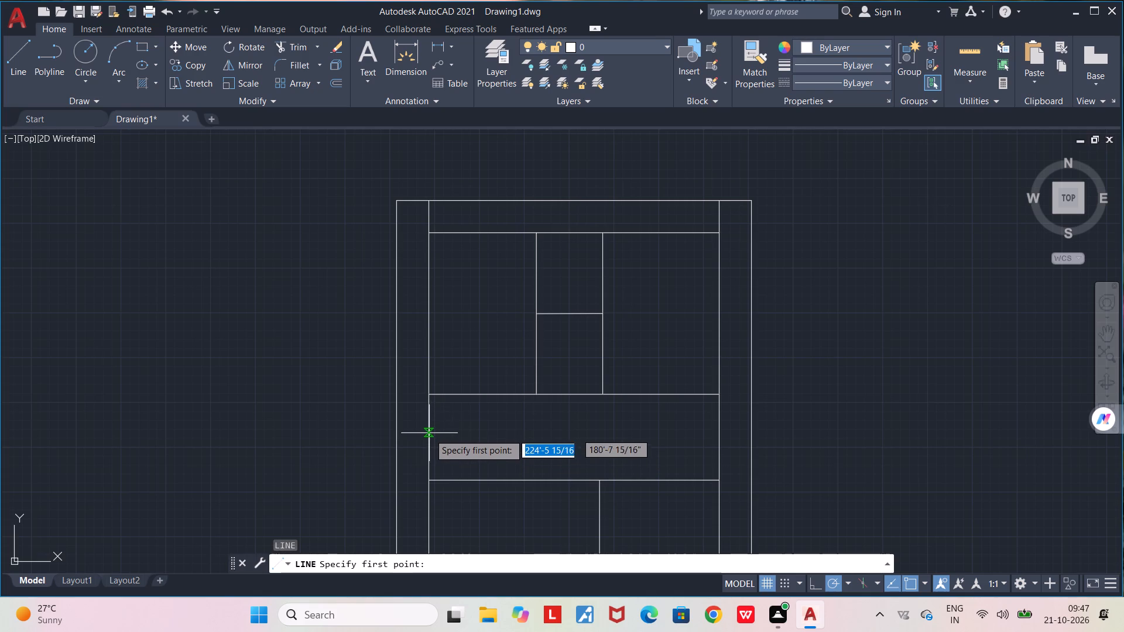
left_click(427, 431)
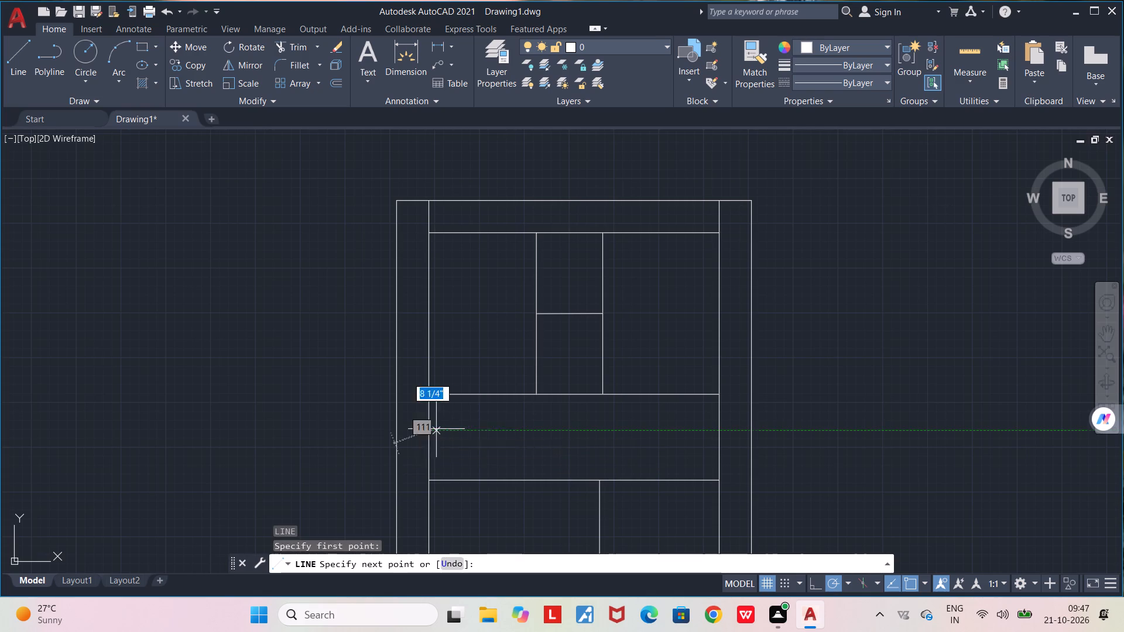
left_click(505, 427)
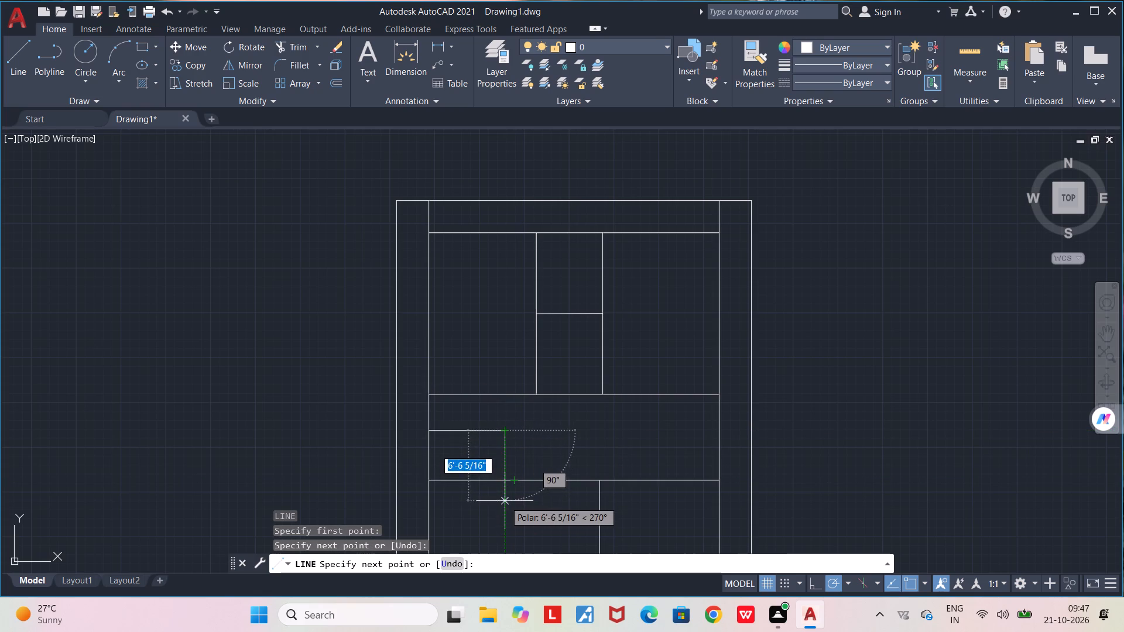
left_click(505, 501)
key("space")
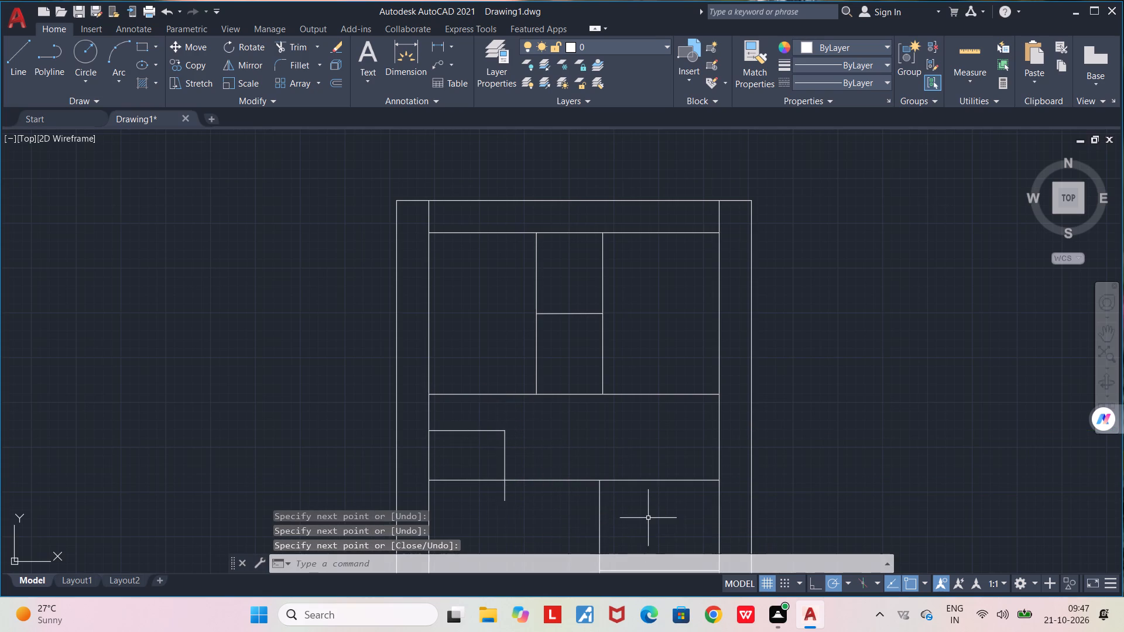
Trim the L-shaped wall's vertical end that extends below the horizontal wall.
type("TR")
key("Return")
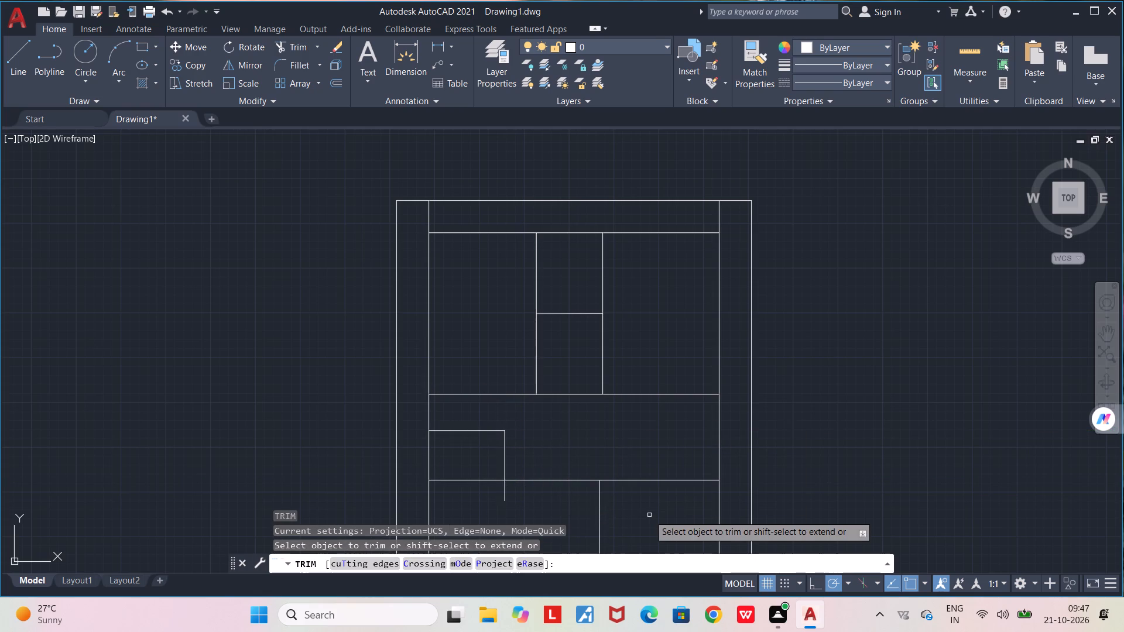
left_click(505, 494)
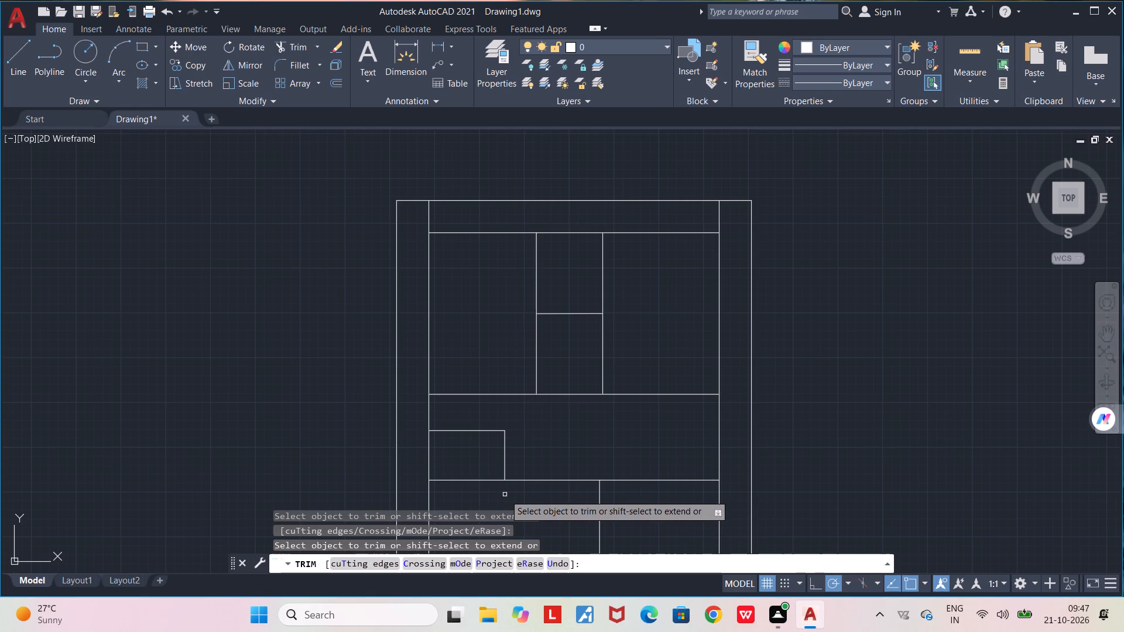
key("space")
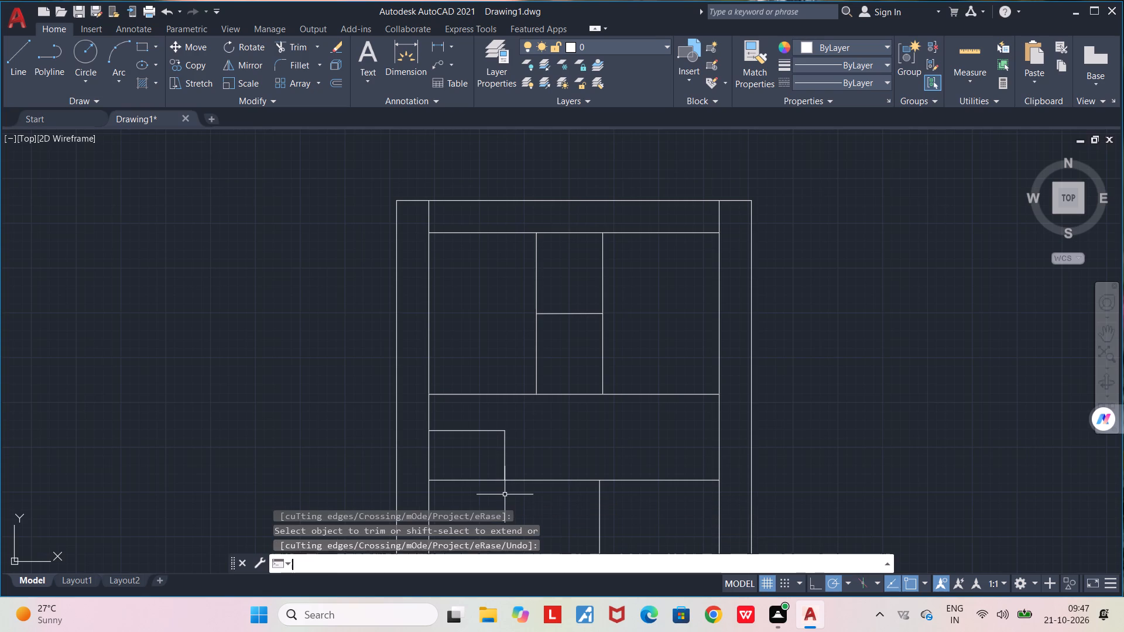
key("Escape")
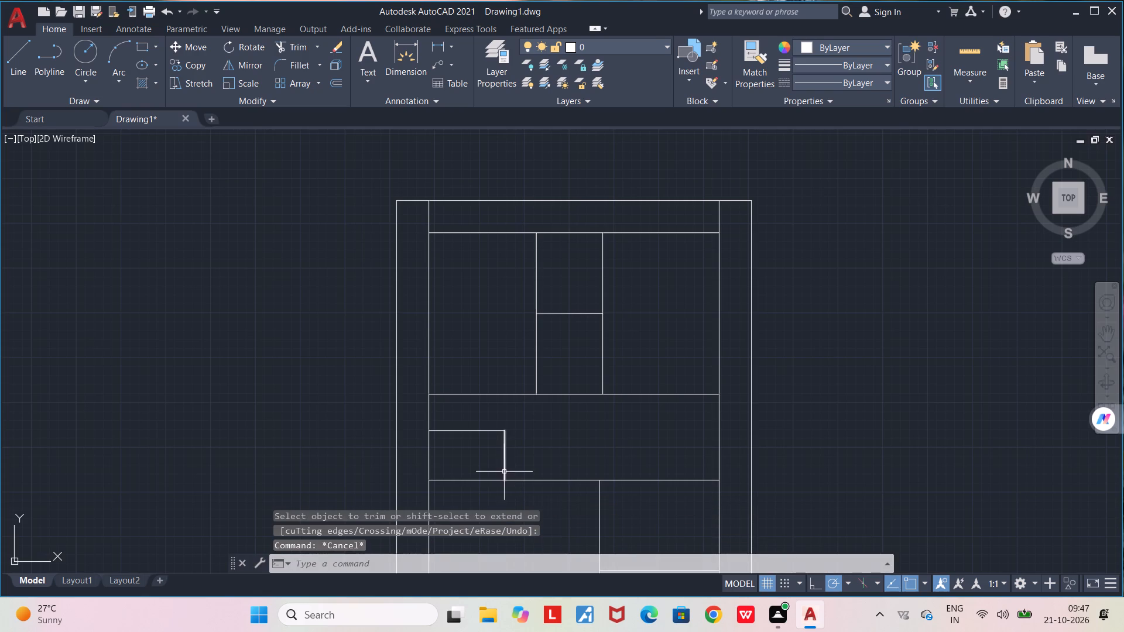
Offset the inner left wall line 9" toward the inside of the plan.
scroll(504, 472, "up", 1)
scroll(445, 454, "down", 1)
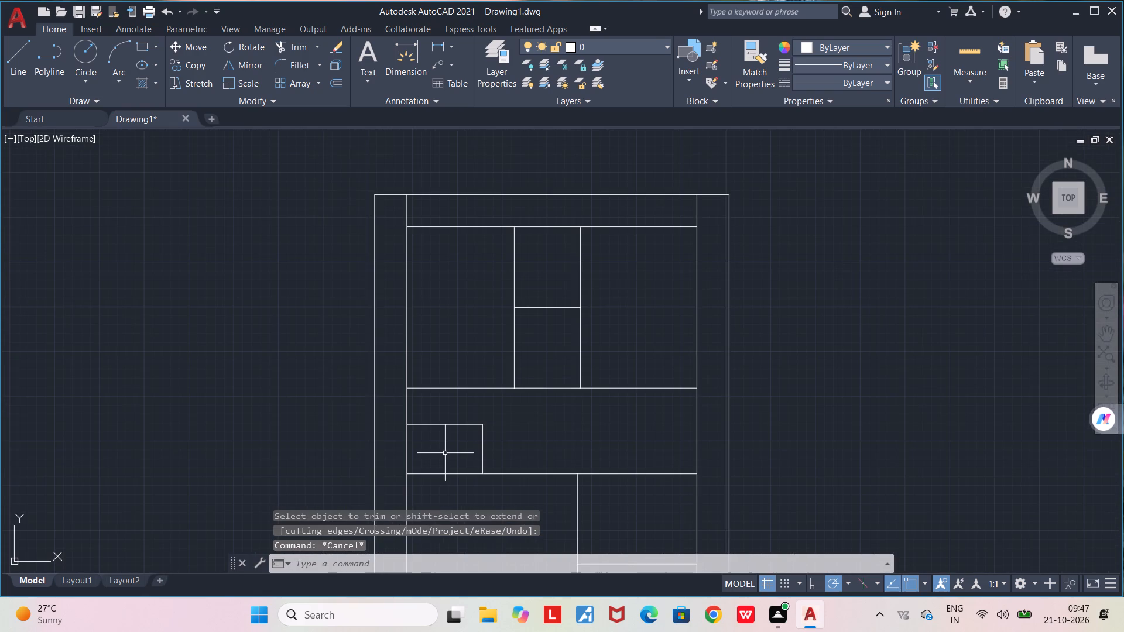
middle_click_drag(436, 331, 460, 398)
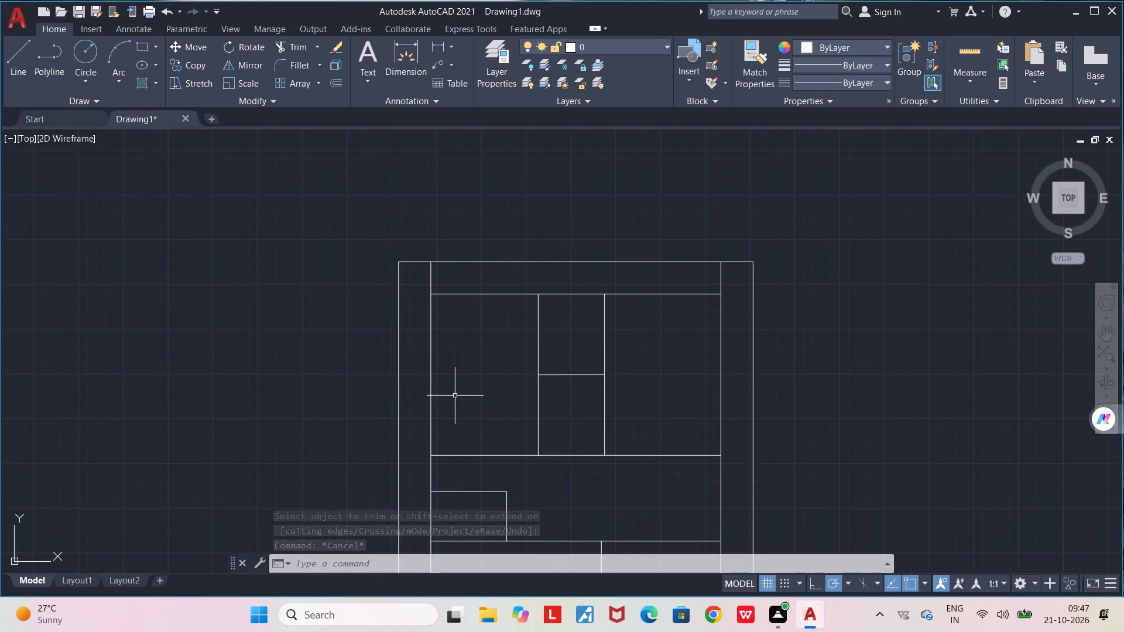
scroll(454, 395, "up", 1)
scroll(454, 395, "down", 1)
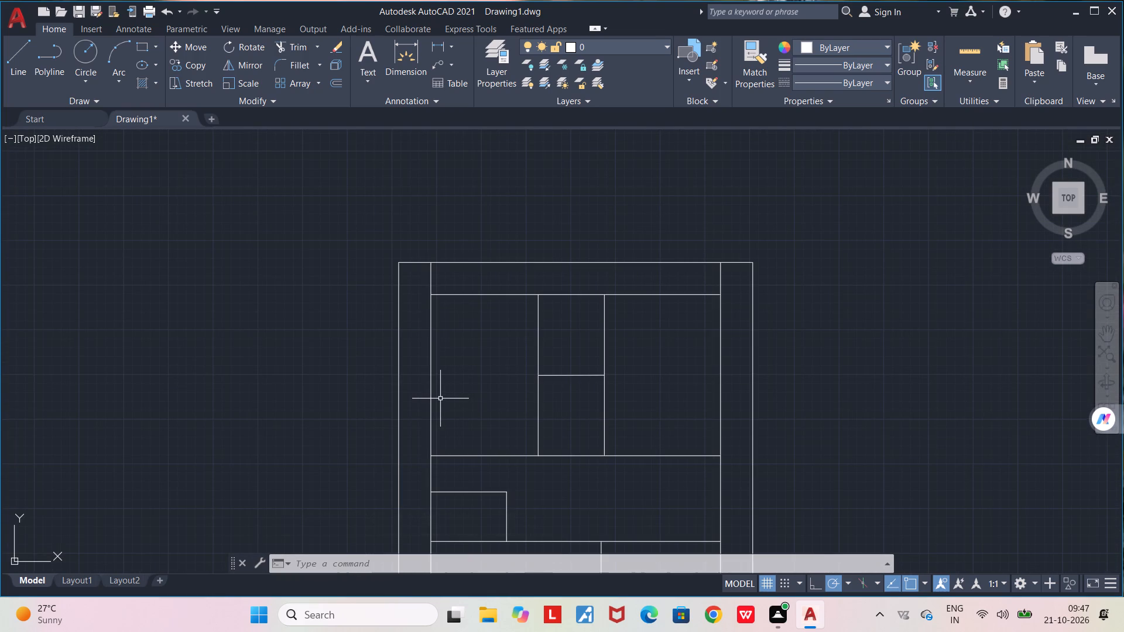
key("l")
key("Escape")
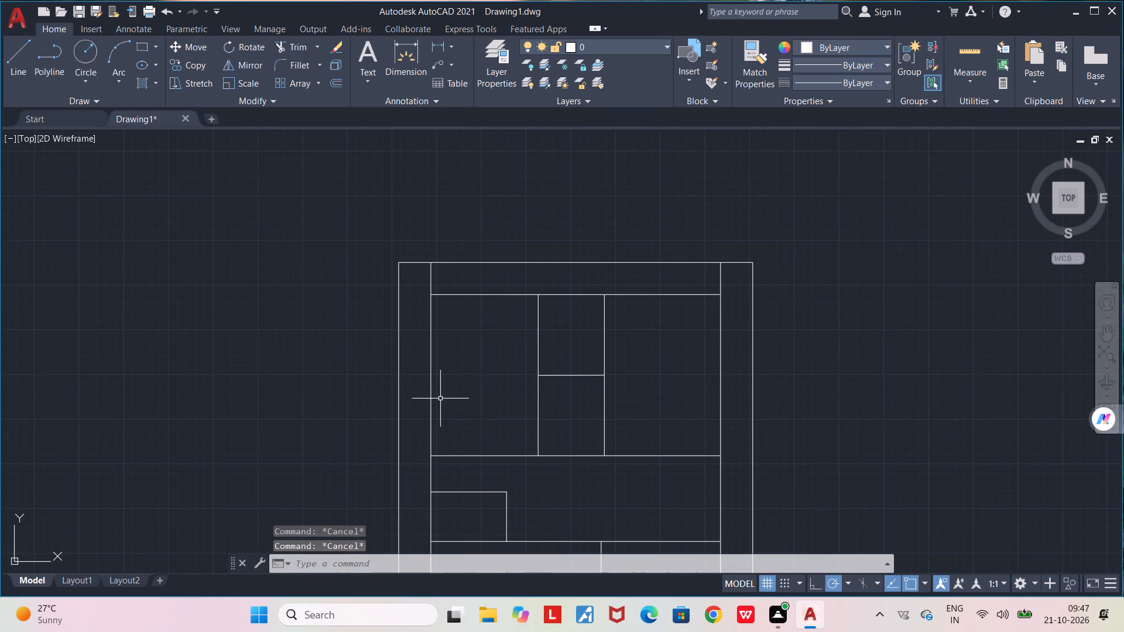
key("o")
key("f")
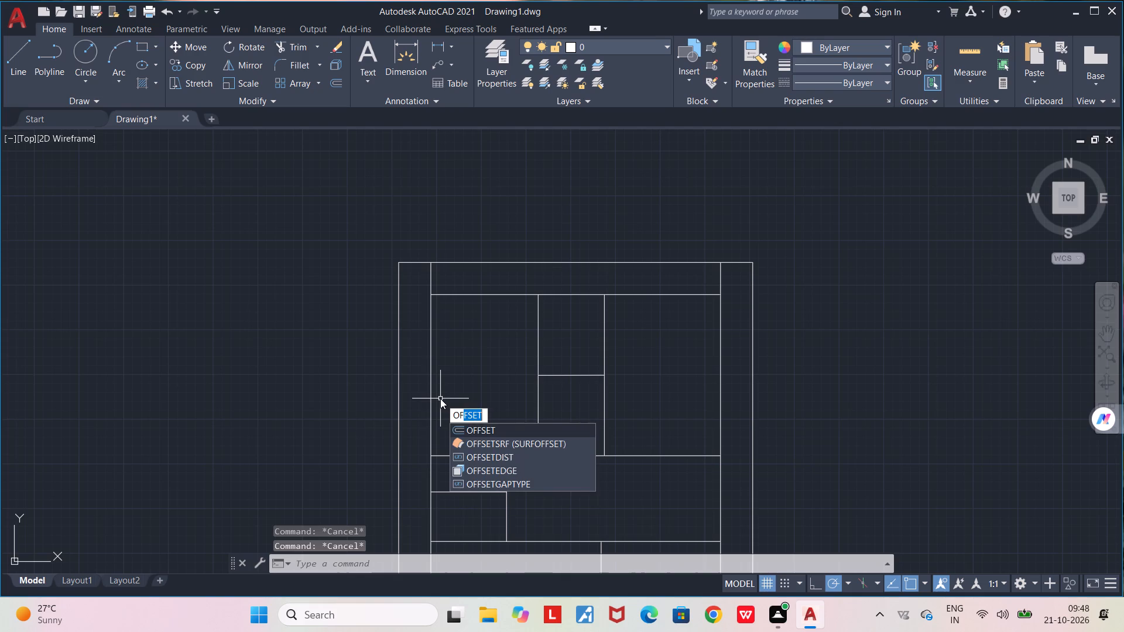
key("f")
key("Return")
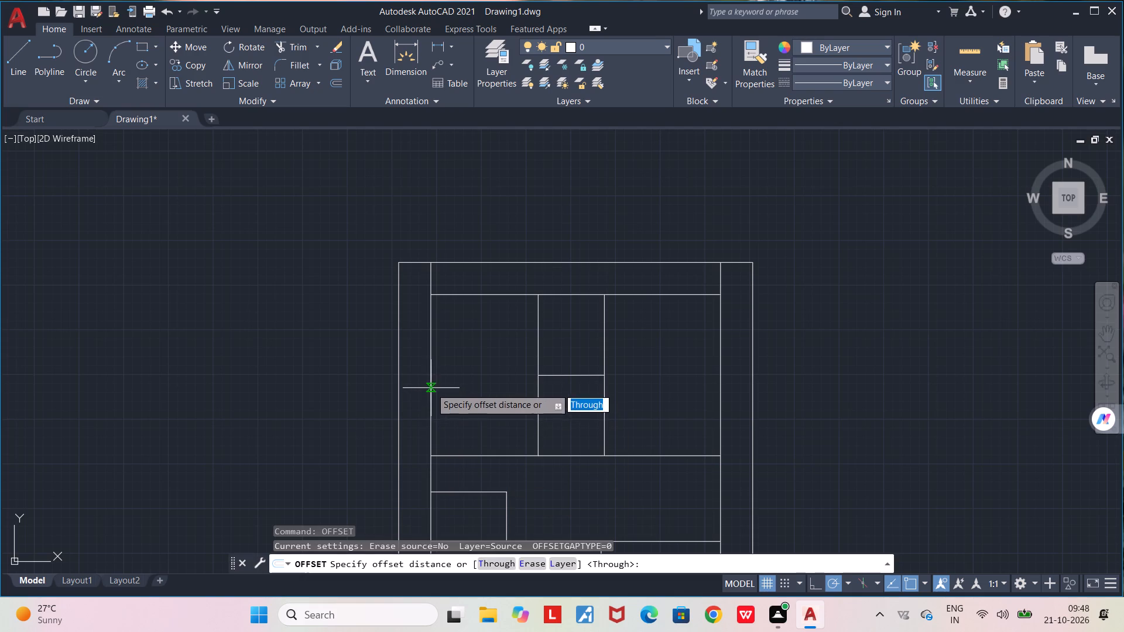
left_click(431, 387)
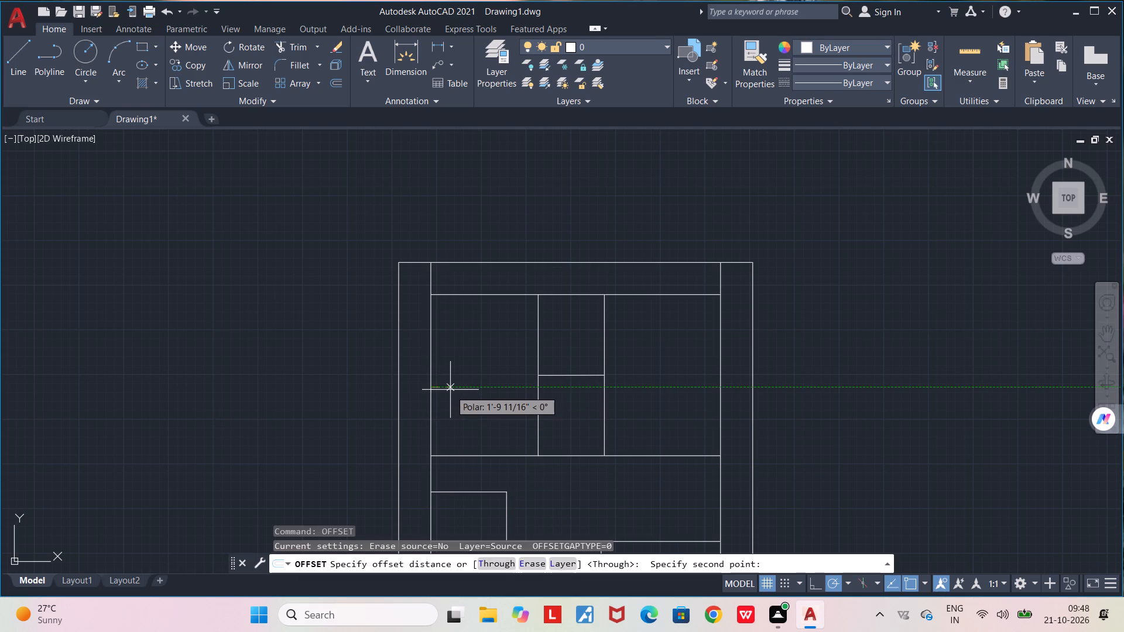
type("9\"")
key("Return")
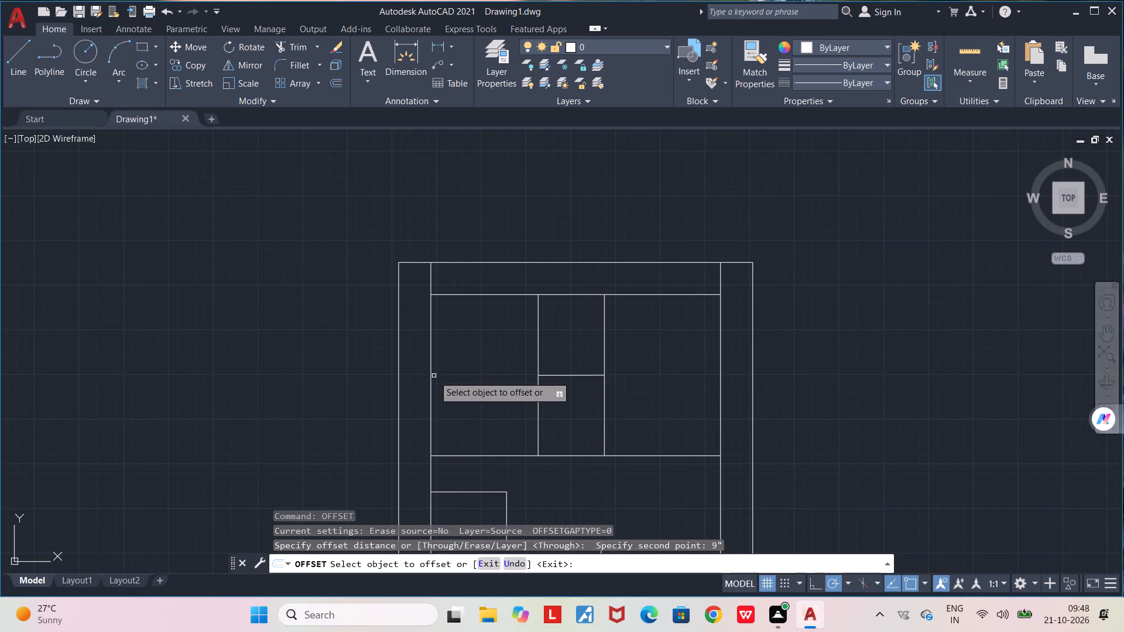
left_click(432, 375)
left_click(455, 379)
Offset the inner top, right and bottom wall lines 9" toward the inside of the plan.
left_click(501, 293)
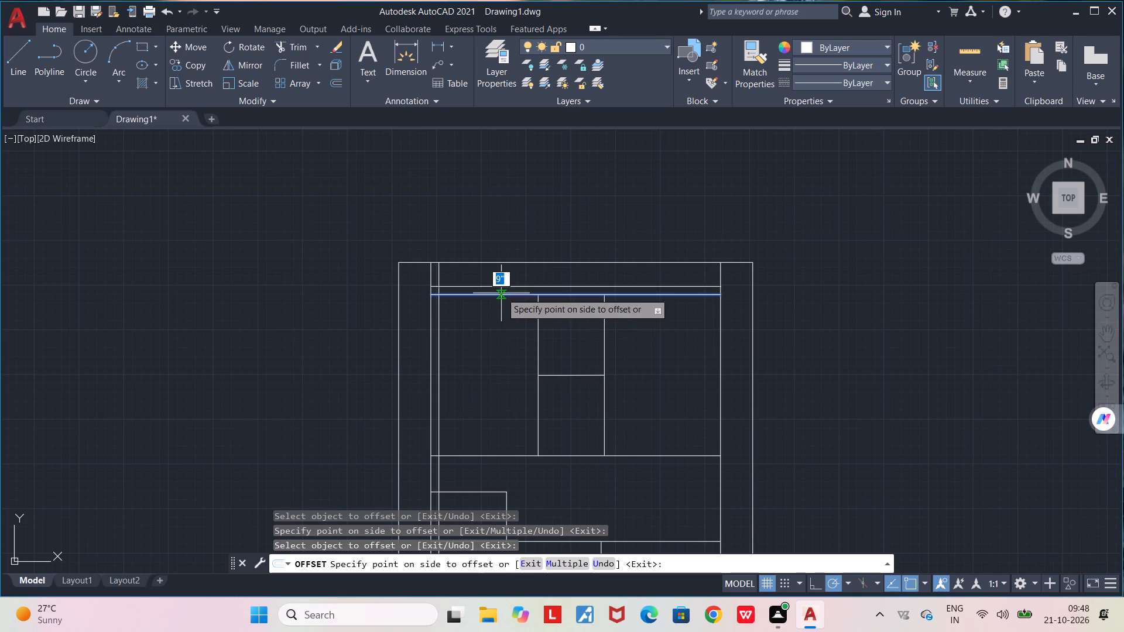
left_click(493, 325)
left_click(721, 358)
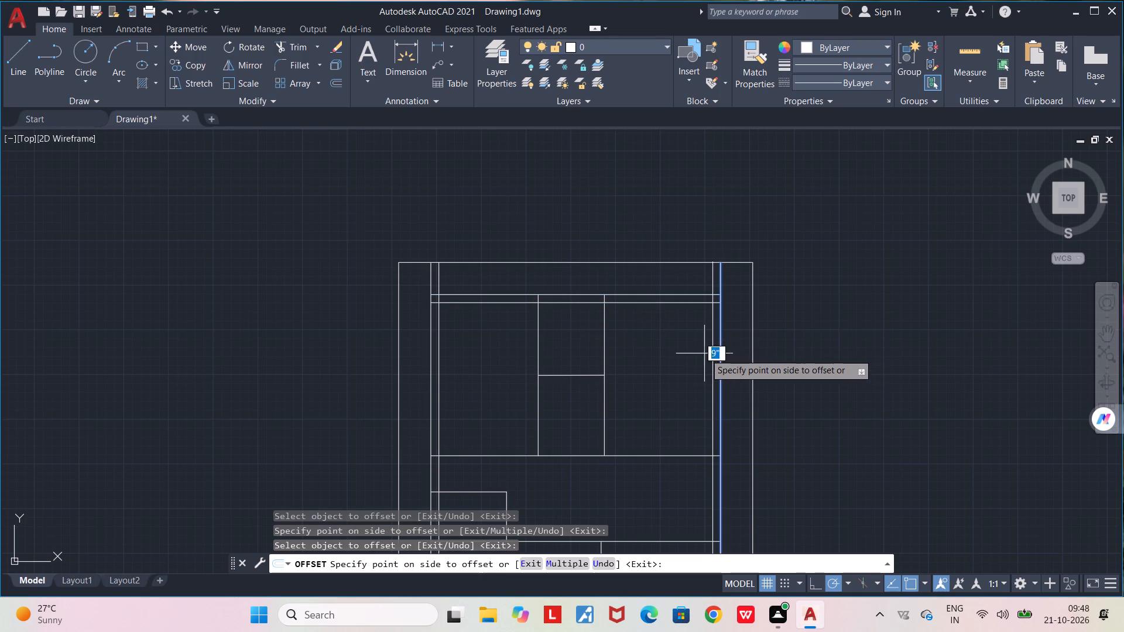
left_click(697, 352)
middle_click_drag(667, 401, 687, 257)
scroll(687, 257, "down", 3)
scroll(663, 351, "up", 3)
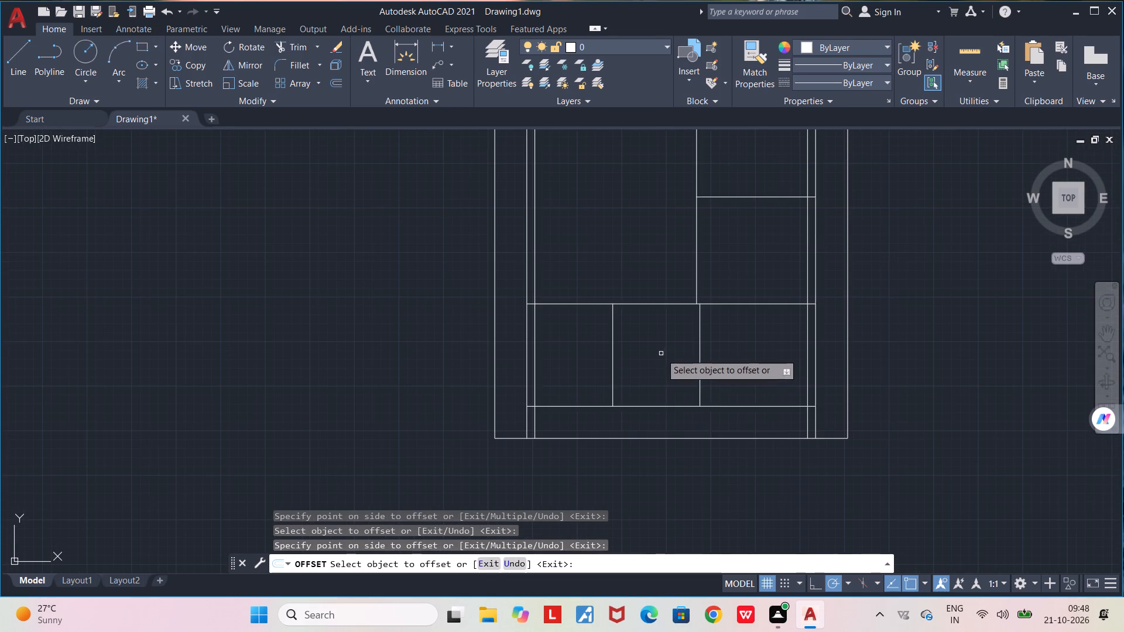
left_click(644, 407)
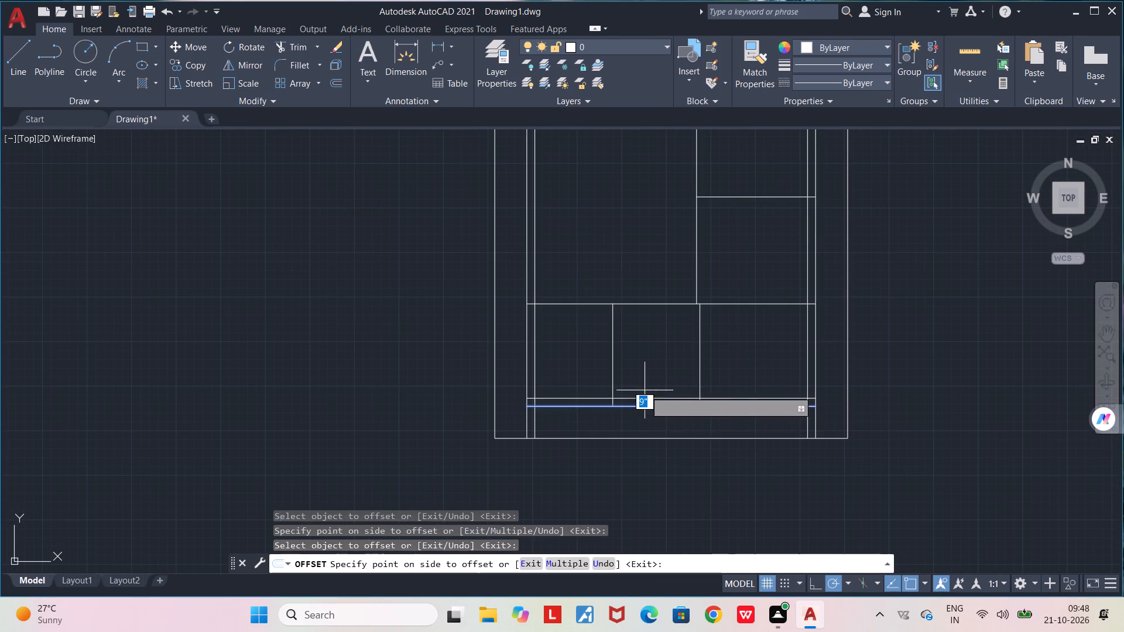
left_click(645, 390)
scroll(650, 387, "up", 1)
middle_click_drag(654, 391, 653, 508)
key("space")
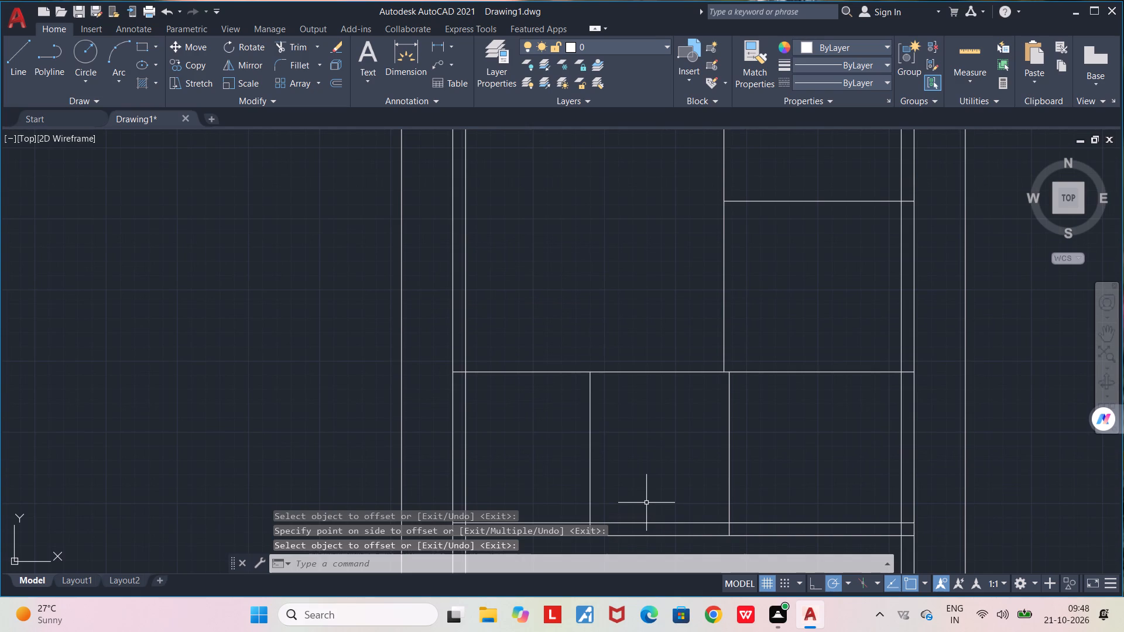
Offset the right-hand vertical partition in the bottom row of rooms 4.5" to the left.
key("o")
type("FF")
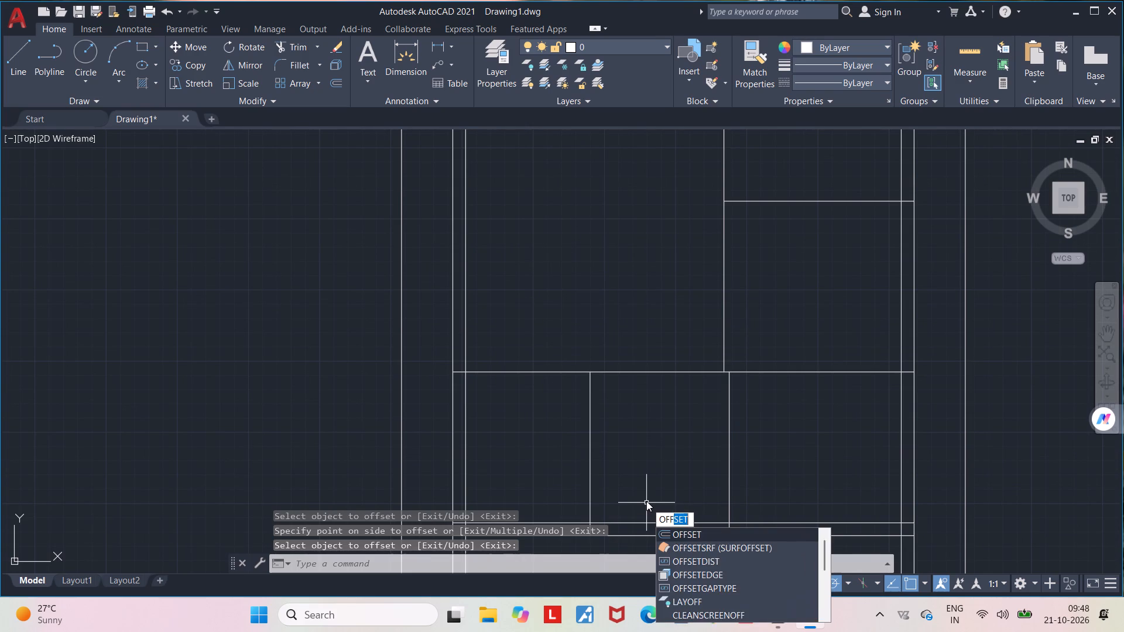
key("Return")
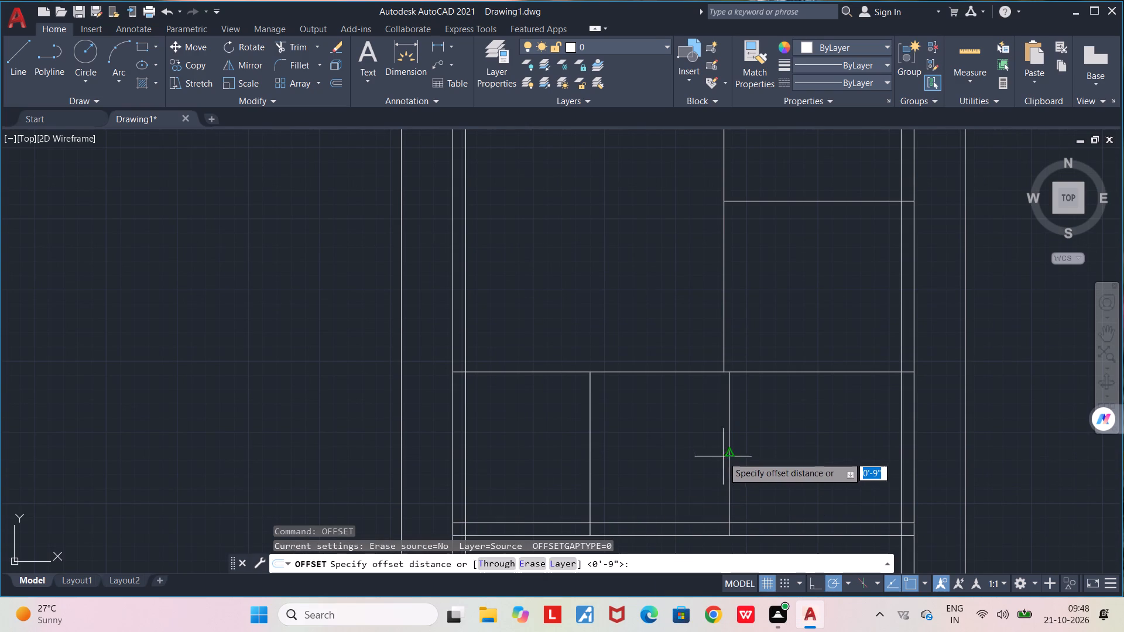
left_click(730, 462)
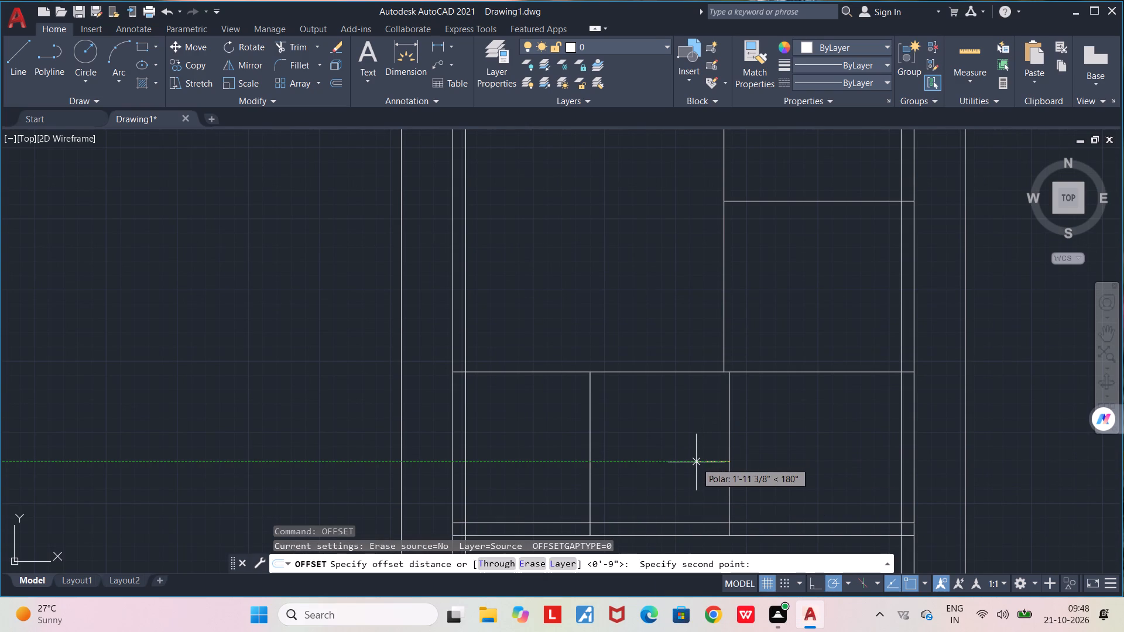
type("4.5\"")
key("Return")
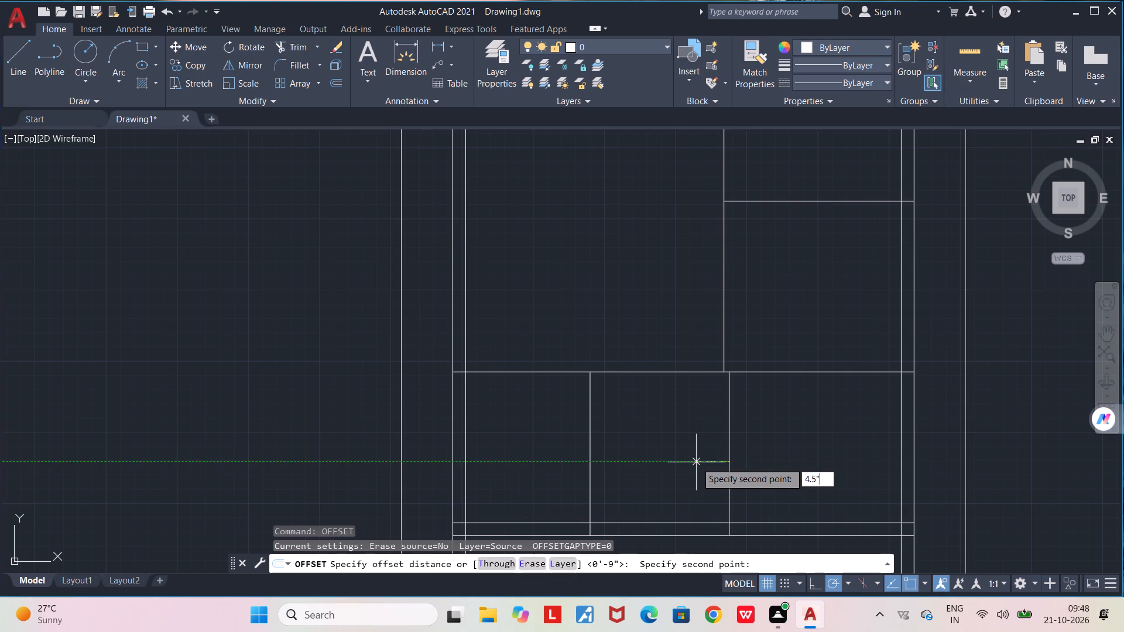
scroll(690, 442, "down", 2)
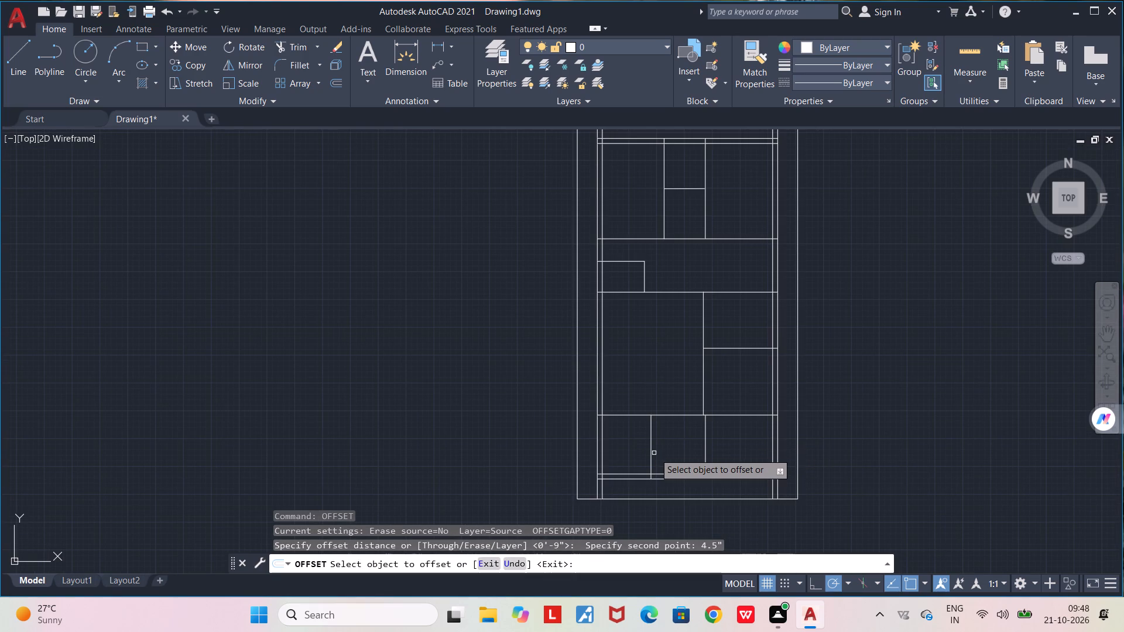
scroll(654, 453, "up", 1)
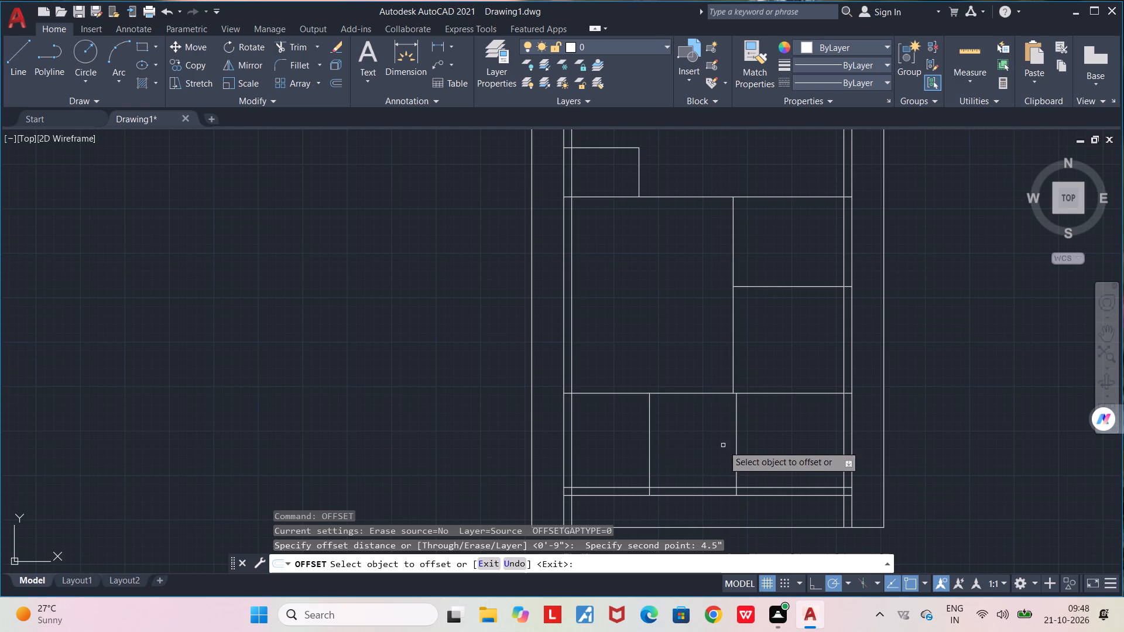
scroll(762, 437, "up", 1)
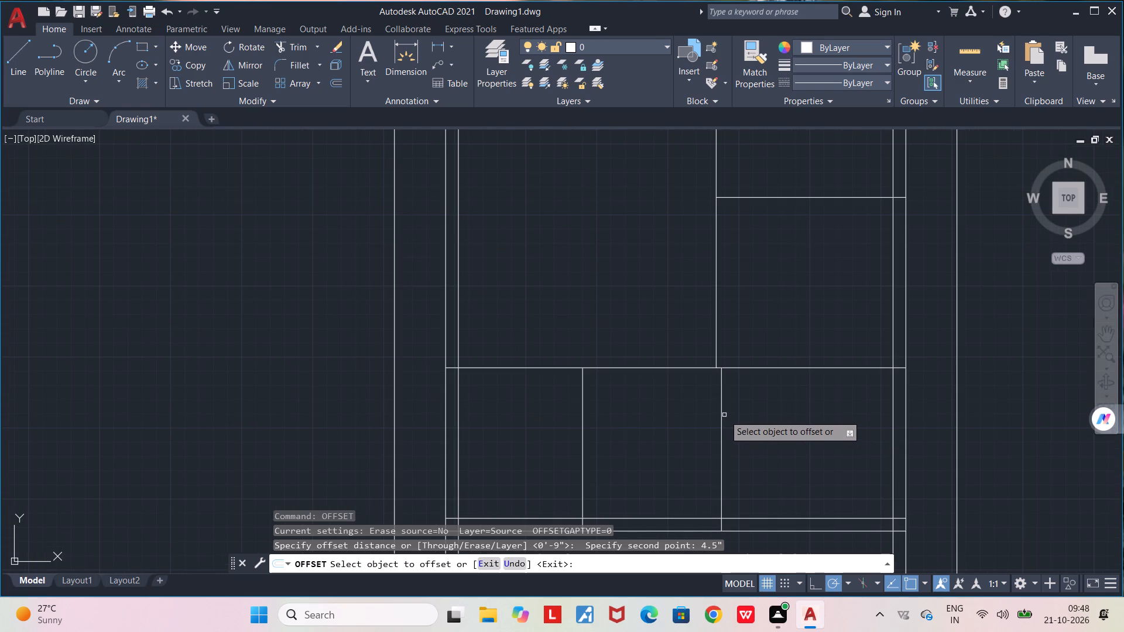
left_click(722, 414)
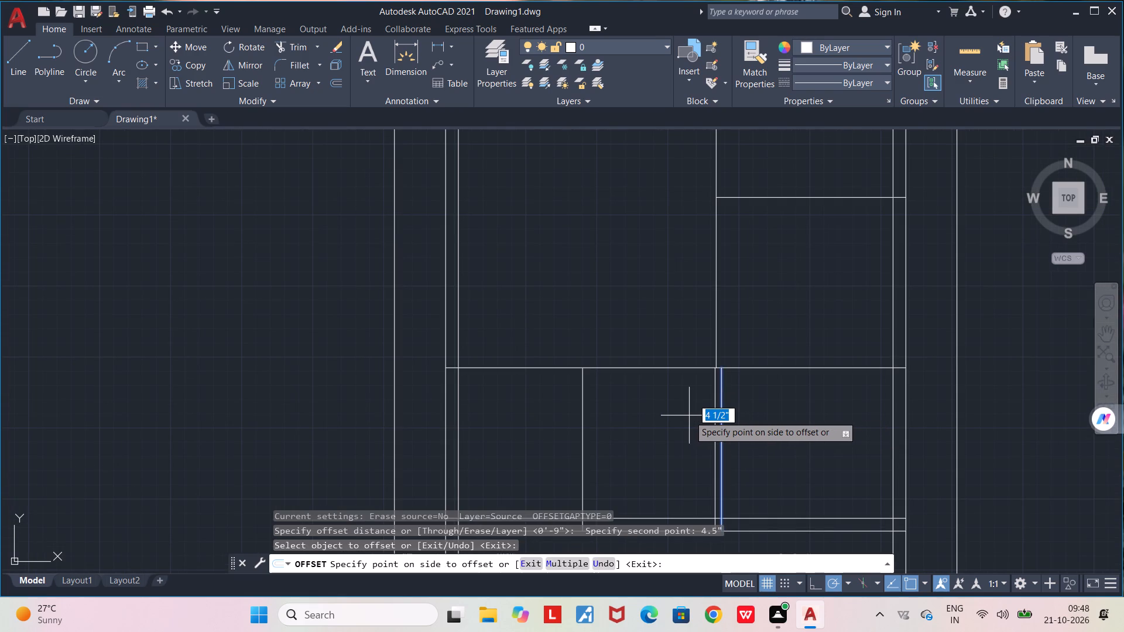
left_click(689, 415)
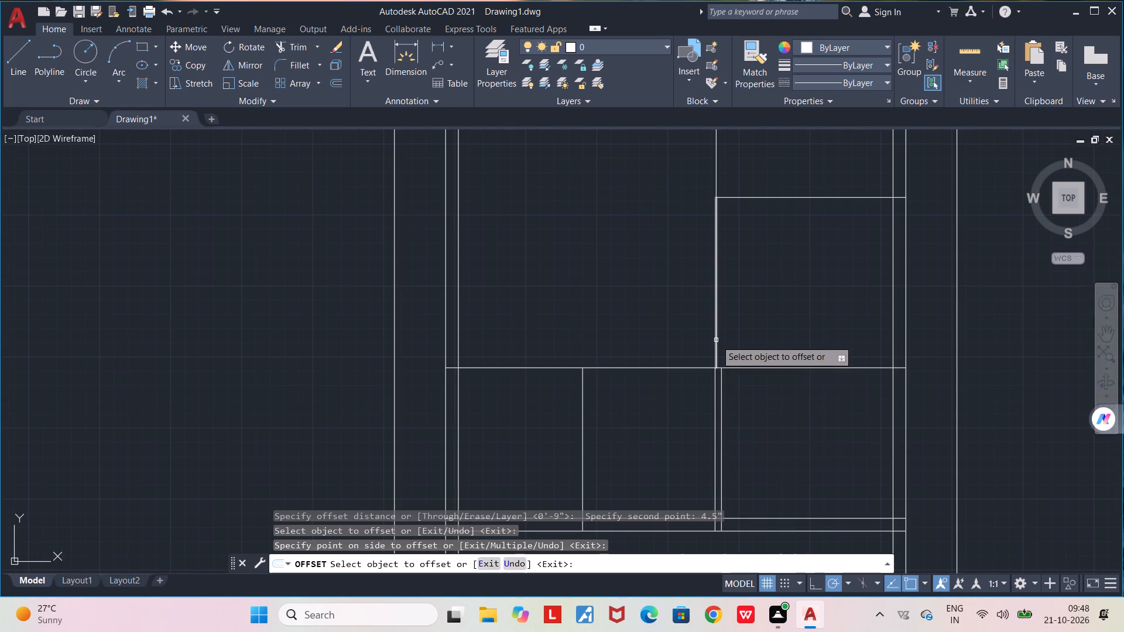
Offset the vertical partition bounding the right-hand room above the bottom row 4.5" to the right.
left_click(717, 339)
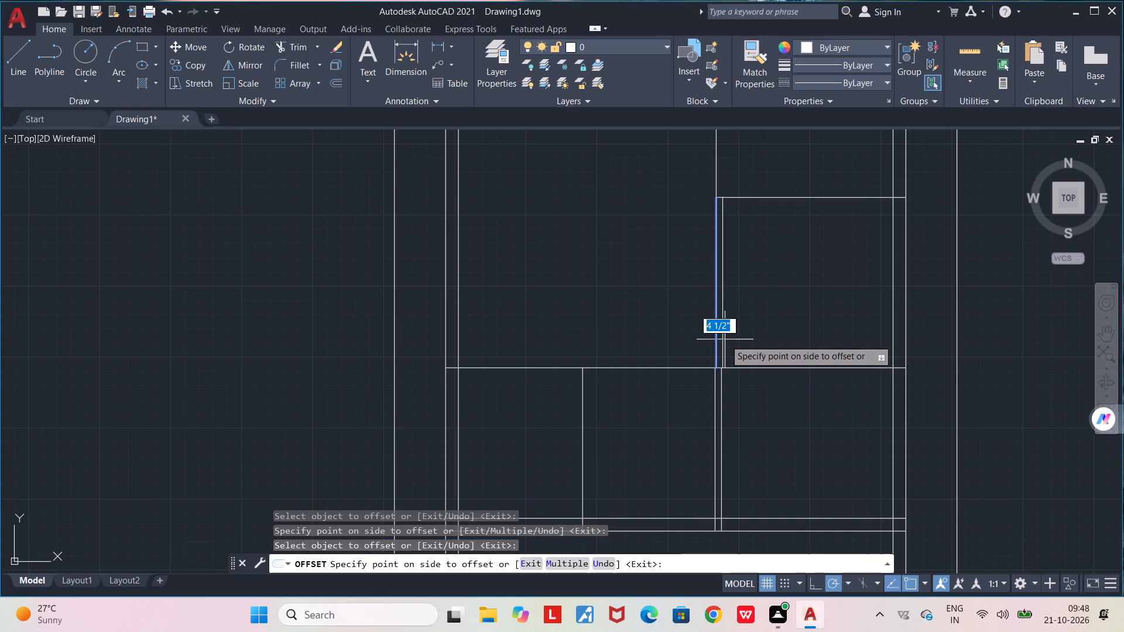
left_click(725, 339)
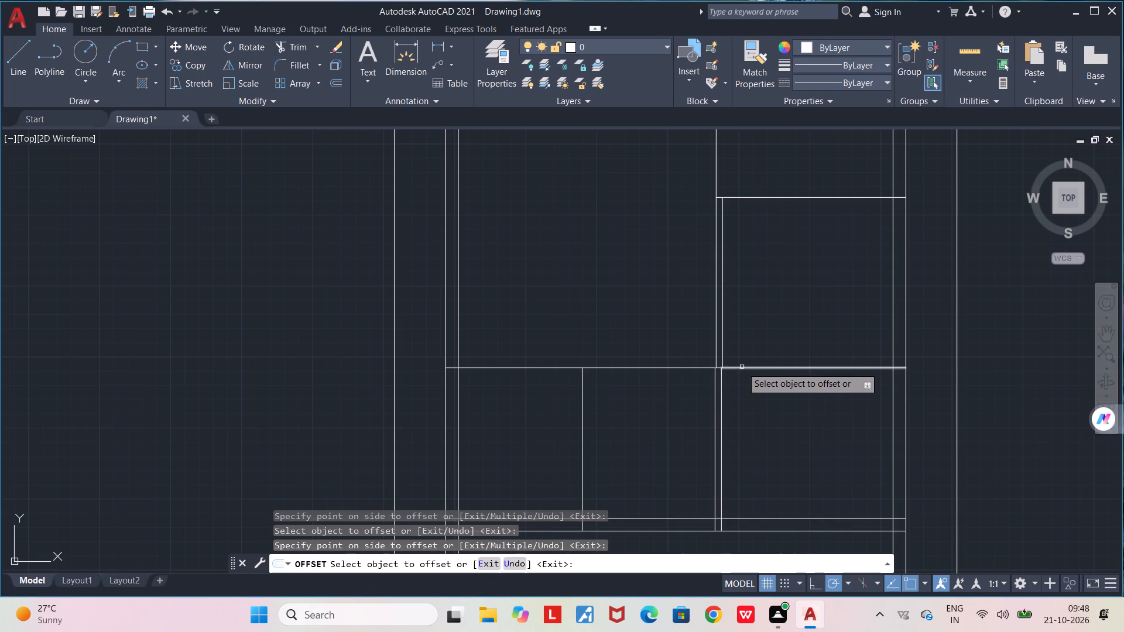
Offset all three segments of the horizontal wall above the bottom row of rooms 4.5" downward.
left_click(742, 367)
left_click(741, 383)
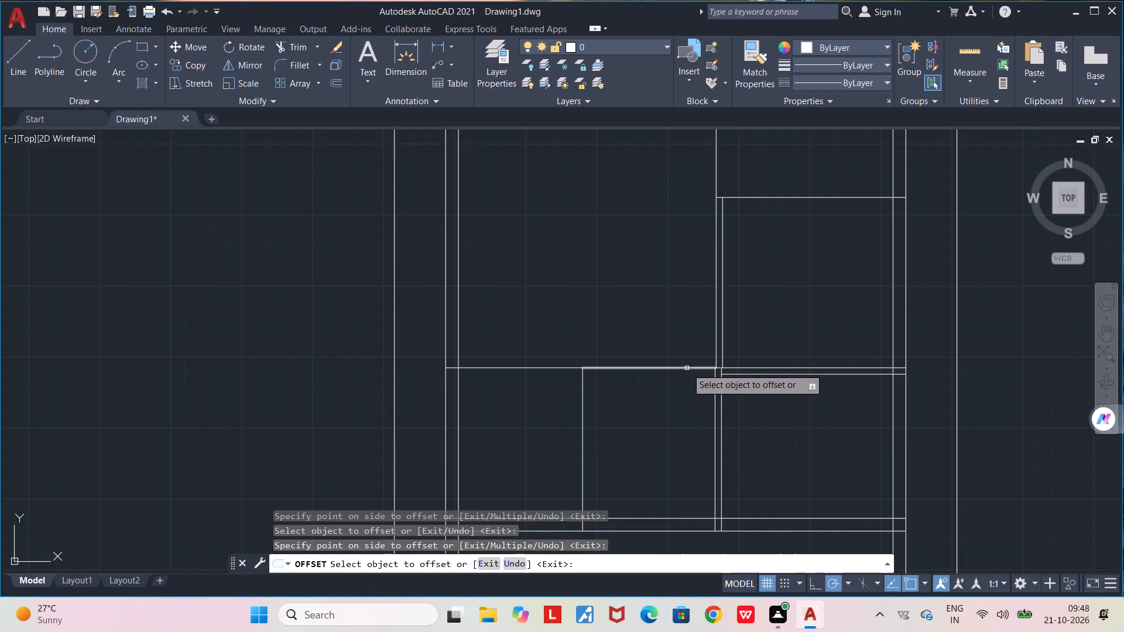
left_click(683, 365)
left_click(683, 367)
left_click(683, 396)
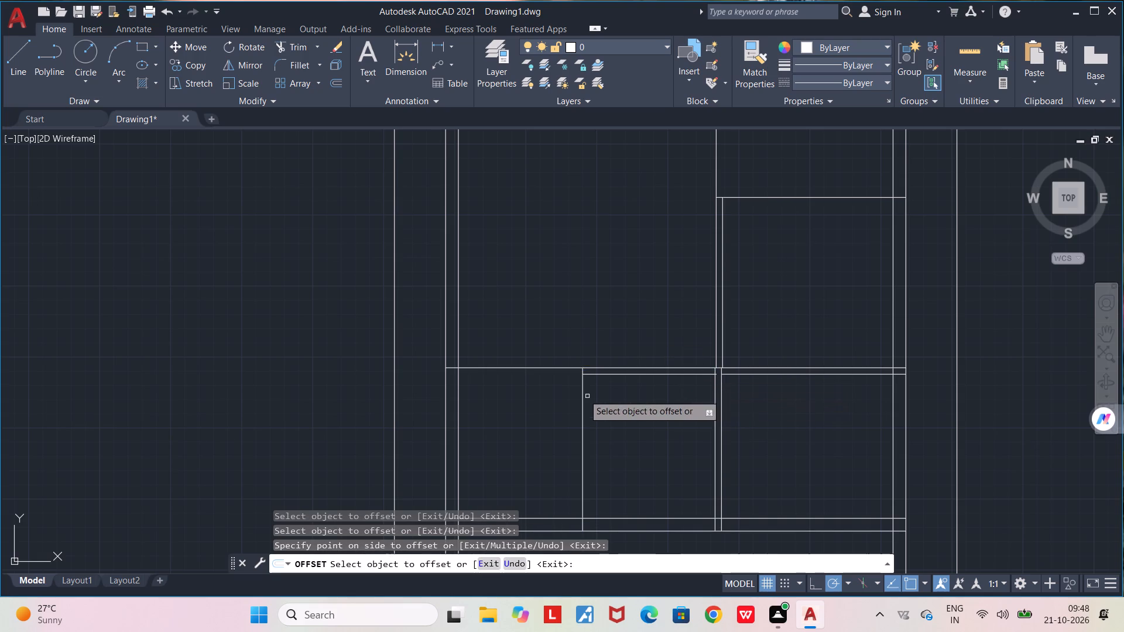
left_click(553, 366)
left_click(549, 397)
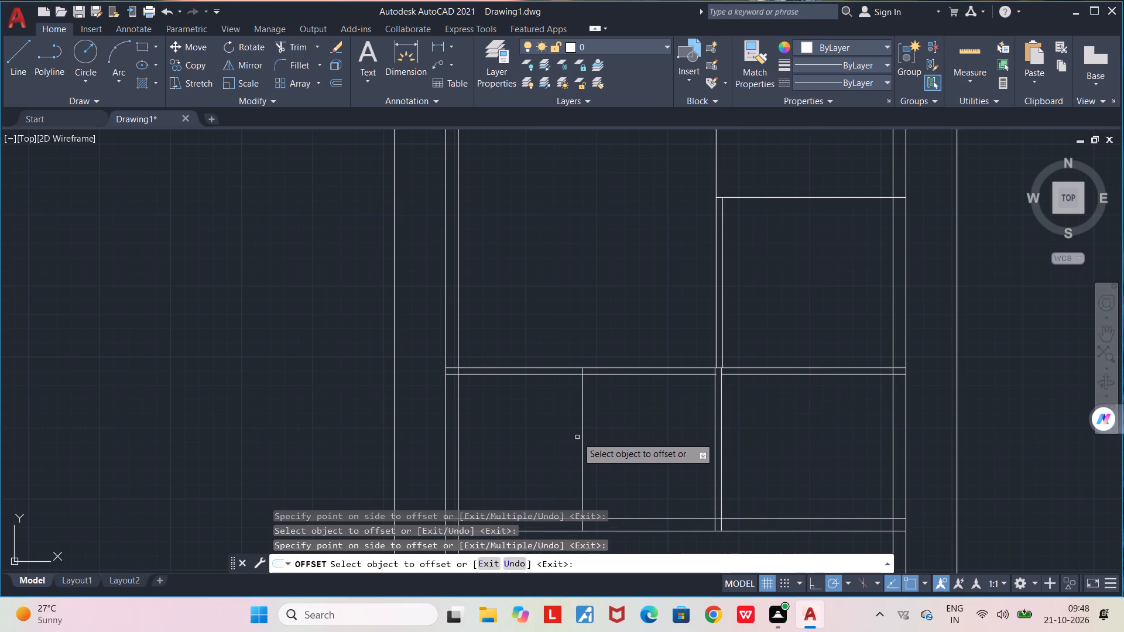
Offset the left-hand vertical partition in the bottom row of rooms 4.5" to the left.
left_click(584, 452)
left_click(563, 442)
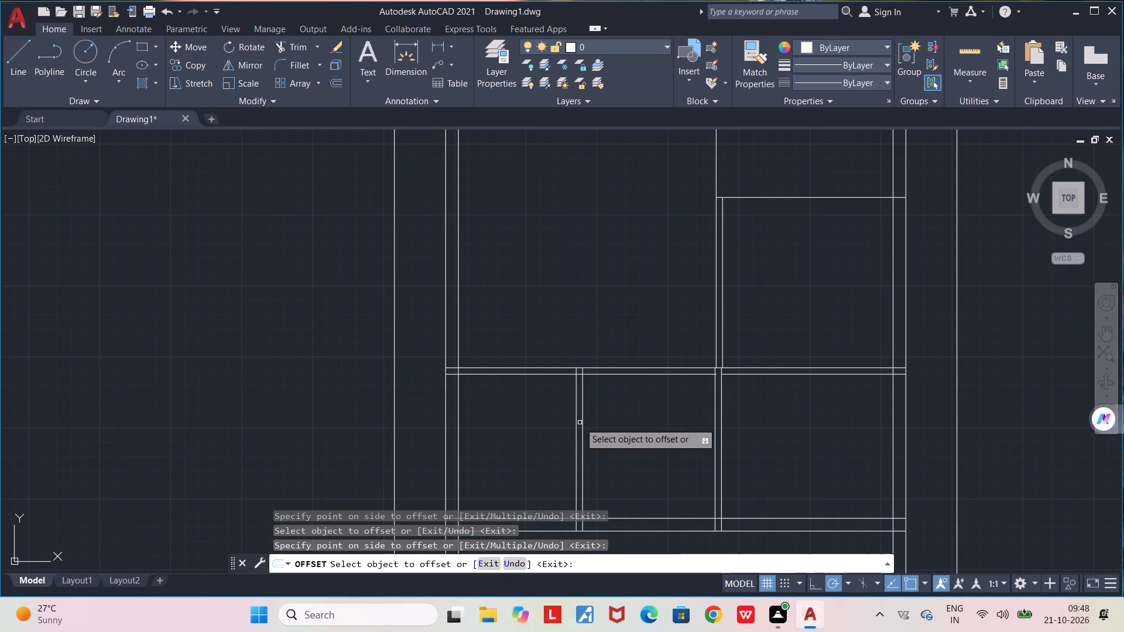
Offset the partition between the two stacked right-hand rooms 4.5" downward and the upper room's vertical wall 4.5" to the right.
scroll(580, 421, "down", 1)
middle_click_drag(612, 324, 588, 417)
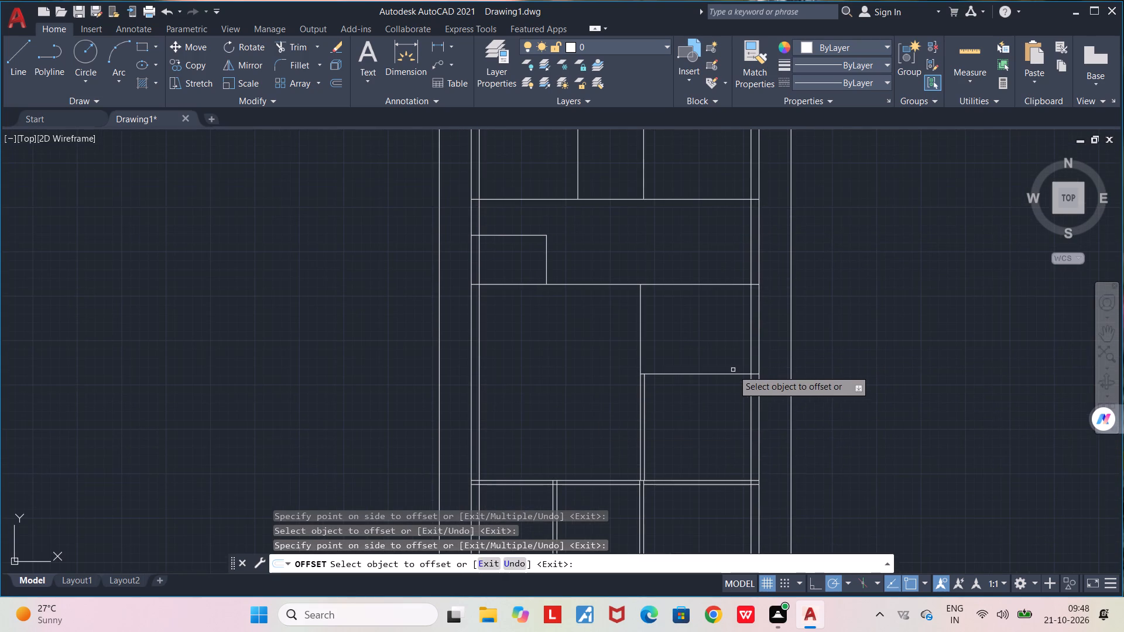
left_click(724, 374)
left_click(716, 396)
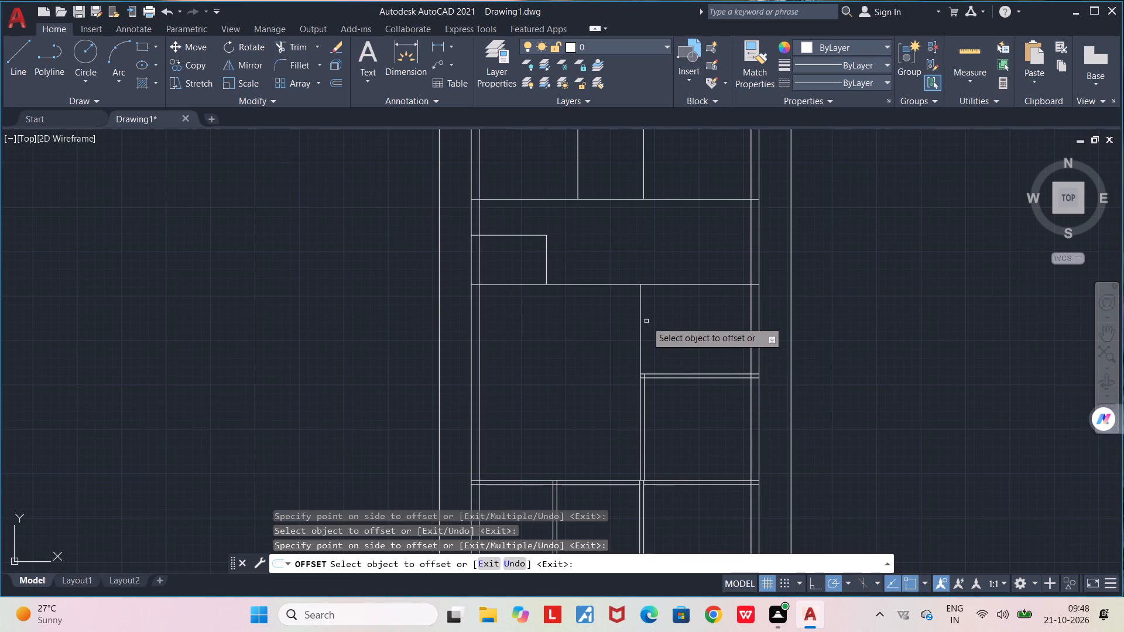
left_click(640, 318)
left_click(654, 327)
Offset both segments of the horizontal wall above the large middle room and the stacked right-hand rooms 4.5" downward.
middle_click_drag(685, 366, 683, 432)
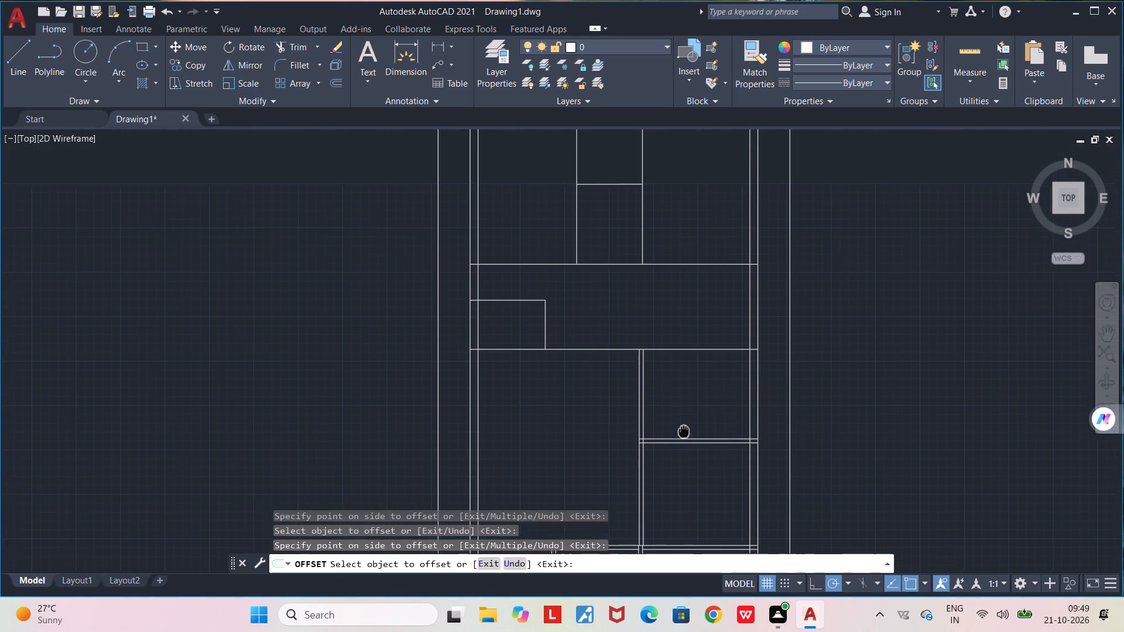
middle_click_drag(683, 432, 681, 434)
left_click(605, 352)
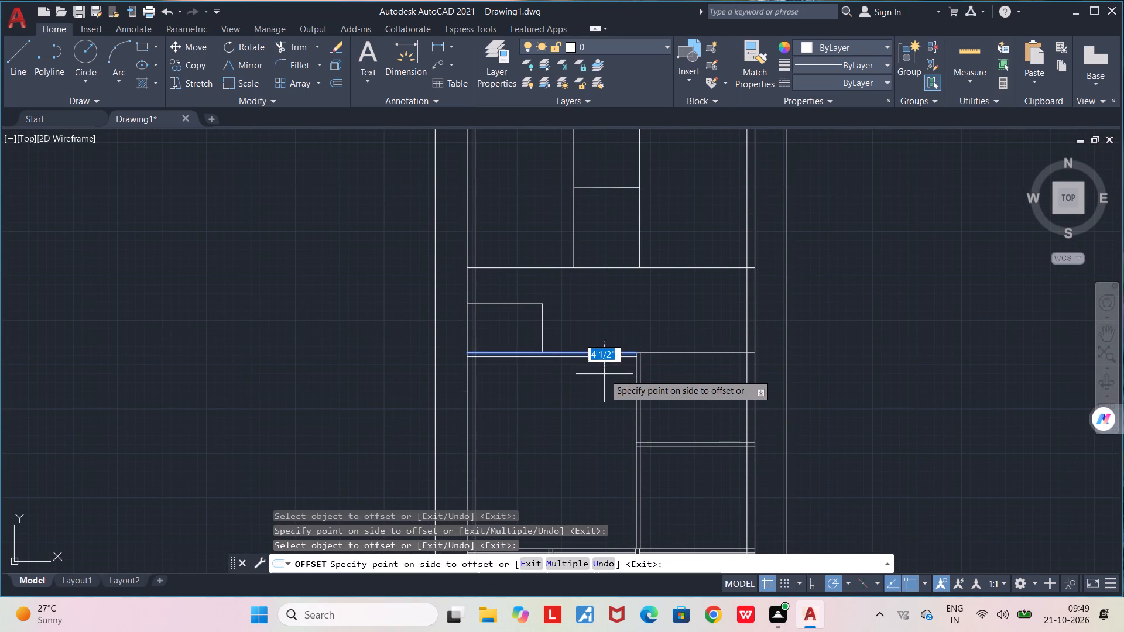
left_click(604, 374)
left_click(658, 352)
left_click(658, 368)
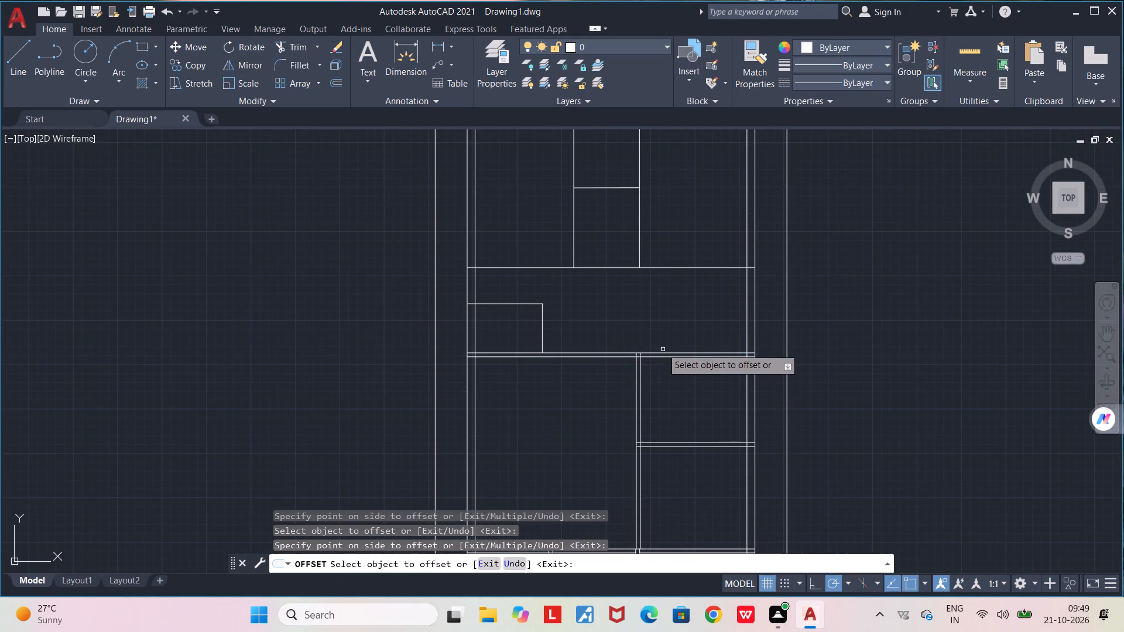
Offset both segments of the horizontal wall below the top row of rooms 4.5" downward.
middle_click_drag(664, 327, 683, 438)
left_click(618, 379)
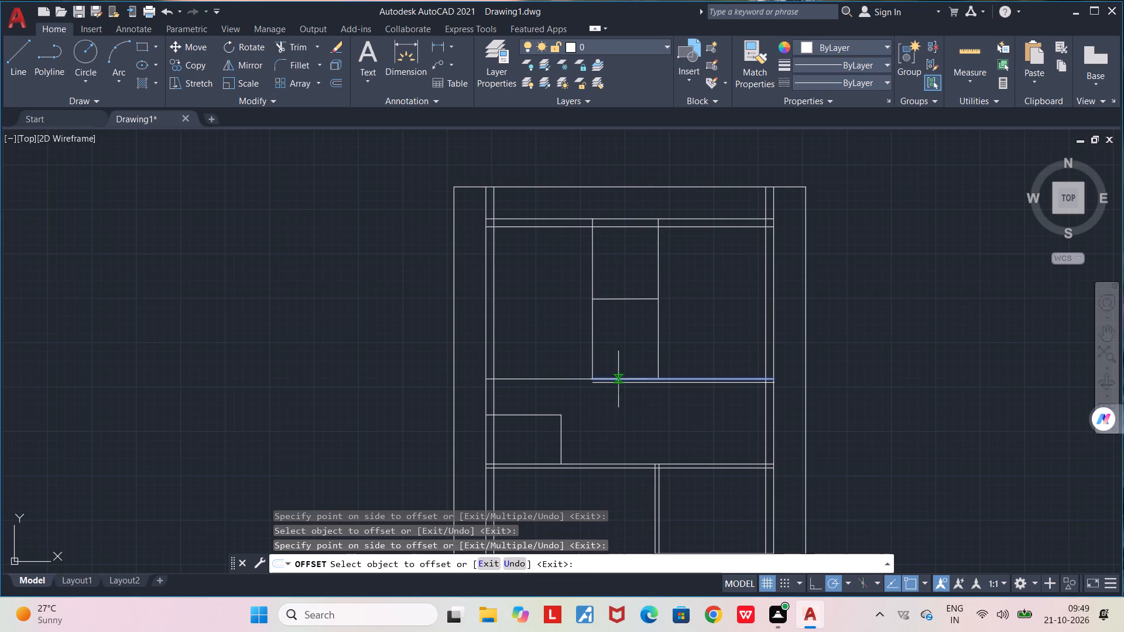
left_click(618, 389)
left_click(583, 377)
left_click(583, 394)
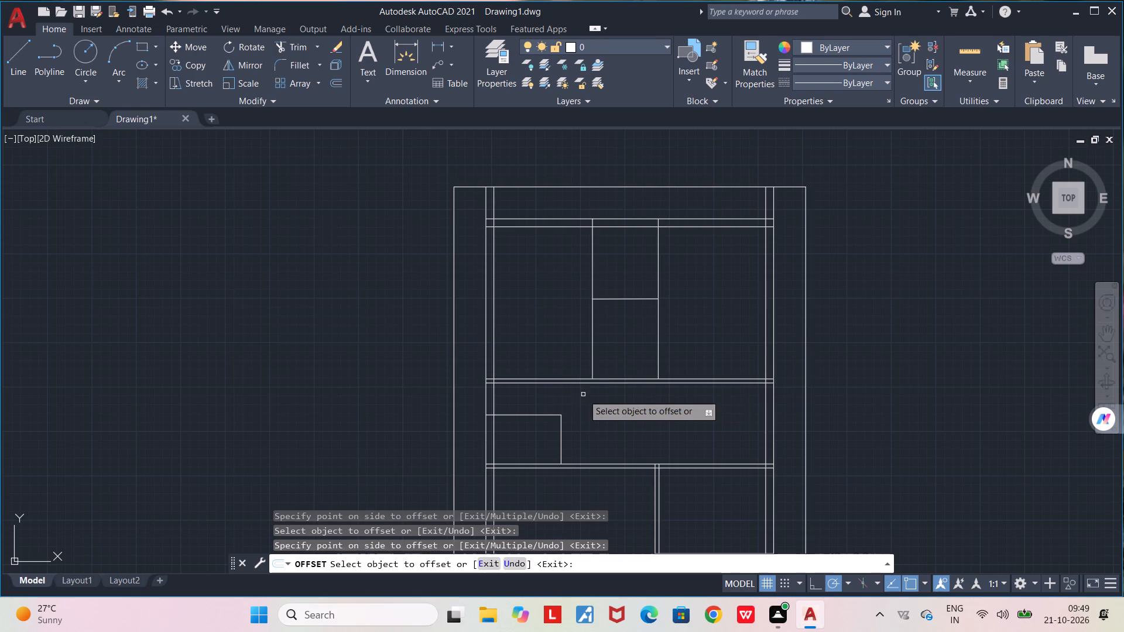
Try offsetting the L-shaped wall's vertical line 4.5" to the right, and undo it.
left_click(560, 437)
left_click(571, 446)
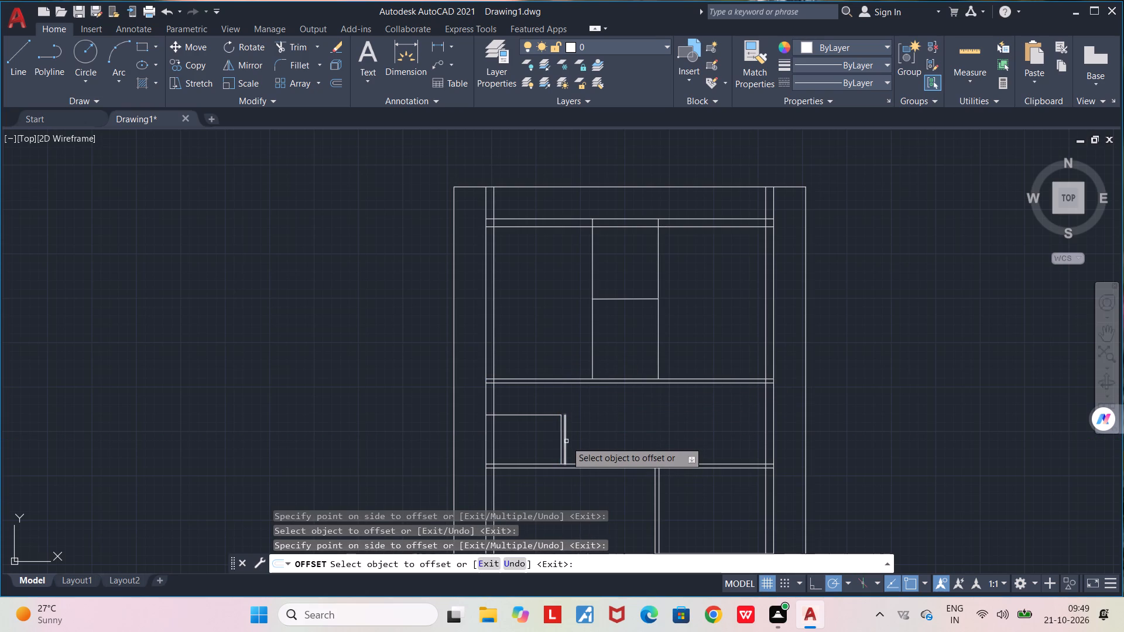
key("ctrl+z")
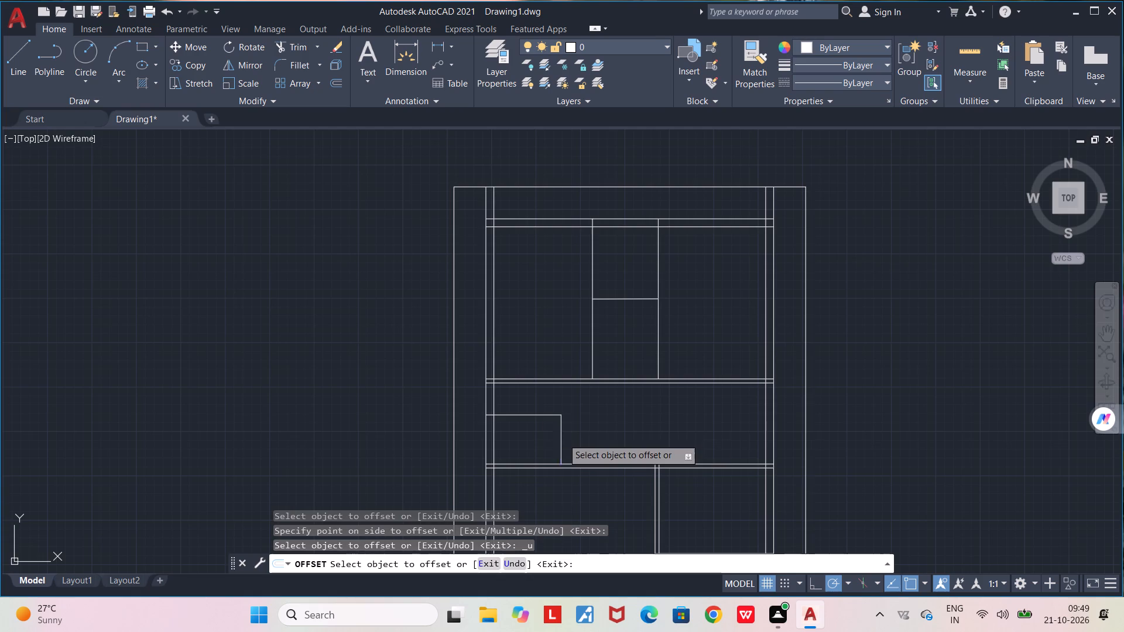
Offset the L-shaped wall's vertical and horizontal lines 4.5" toward the inside of the small room.
left_click(563, 438)
left_click(551, 434)
left_click(543, 415)
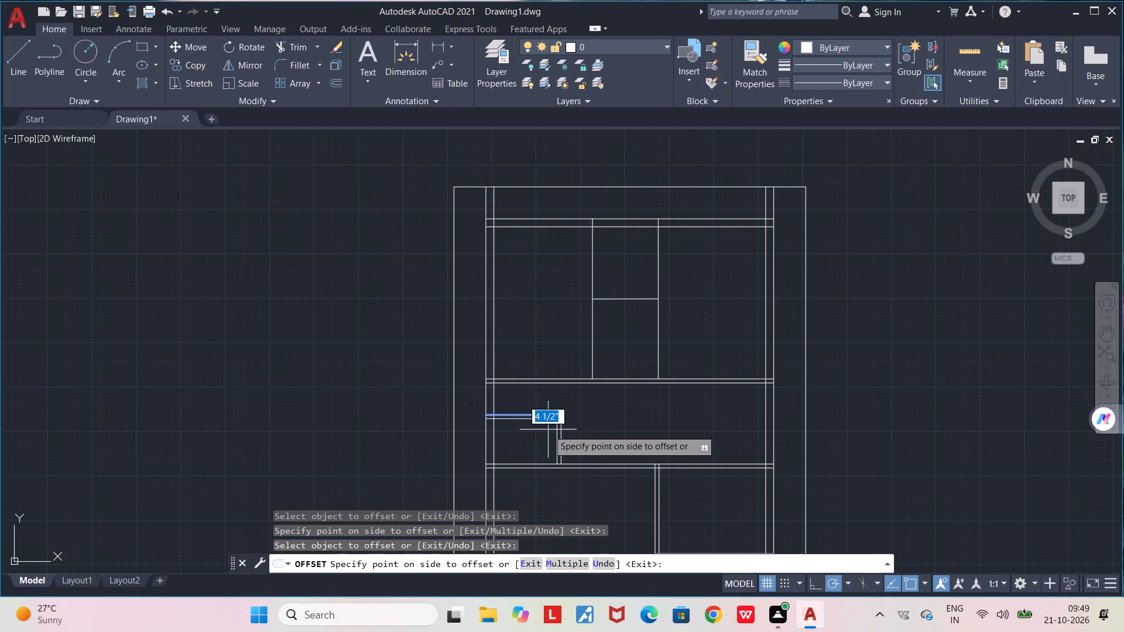
left_click(548, 430)
Offset the two vertical partitions in the top row of rooms 4.5" outward, away from the central rooms.
left_click(594, 316)
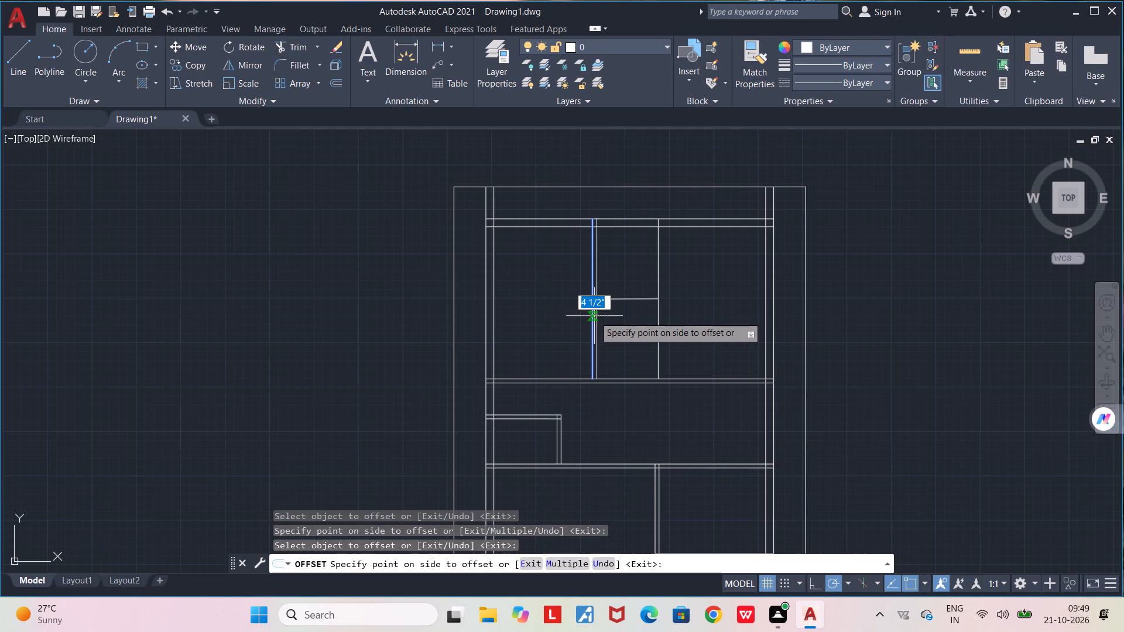
left_click(580, 315)
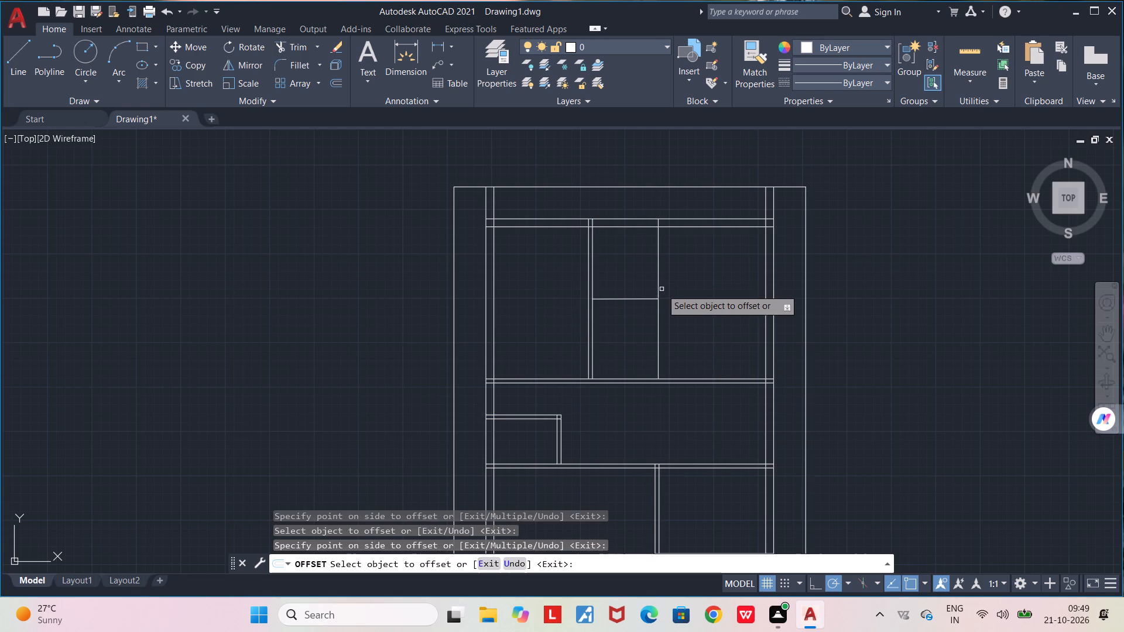
left_click(656, 287)
left_click(673, 300)
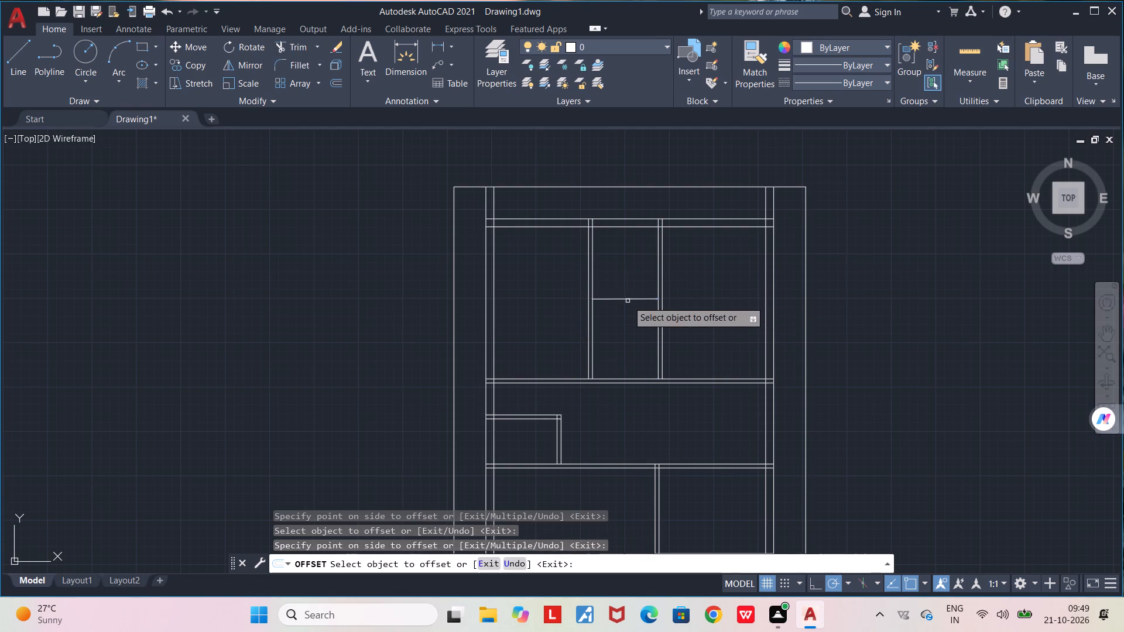
Offset the short horizontal partition between the two central top-row rooms 4.5" downward, and finish offsetting.
left_click(628, 301)
left_click(620, 317)
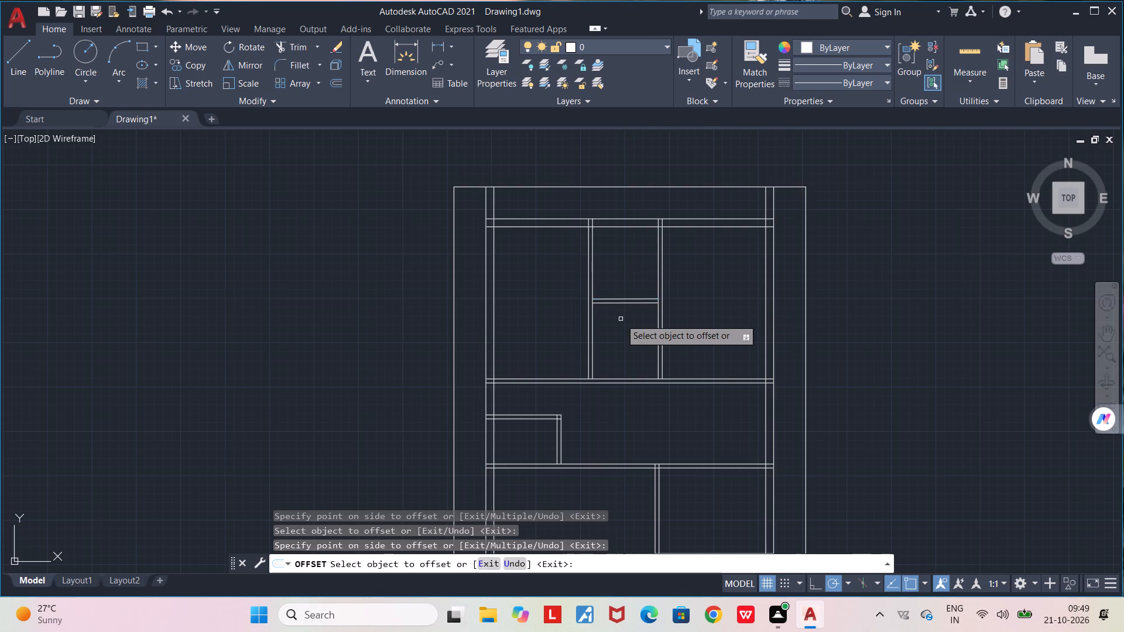
scroll(621, 321, "down", 1)
middle_click_drag(614, 391, 612, 390)
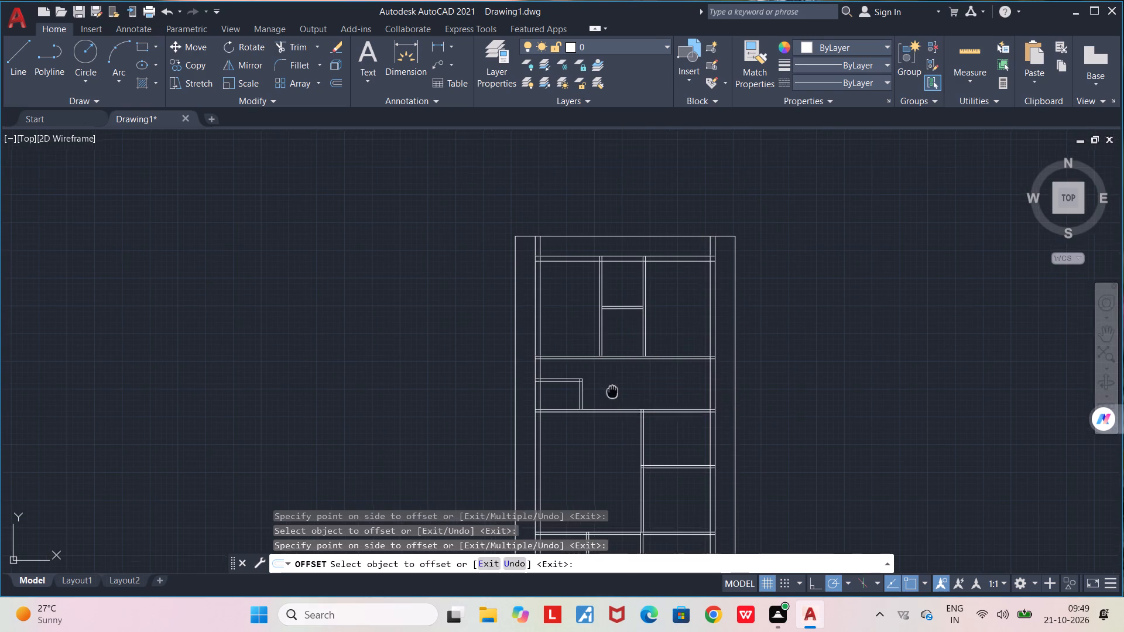
middle_click_drag(612, 390, 609, 322)
scroll(609, 322, "down", 1)
scroll(612, 421, "up", 1)
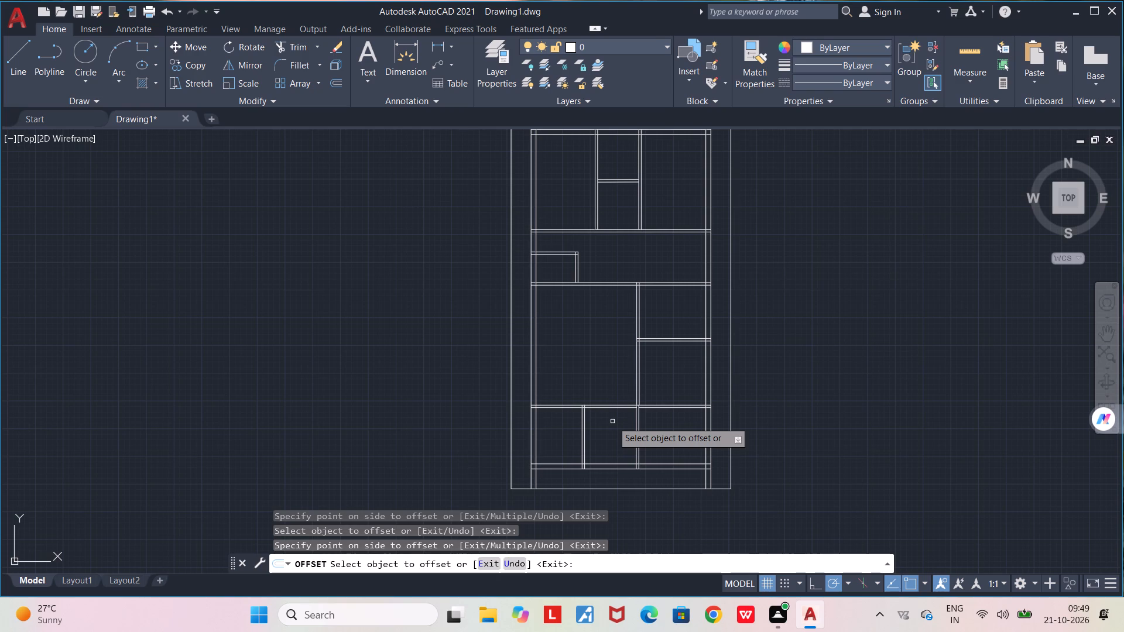
middle_click_drag(577, 368, 551, 466)
key("Escape")
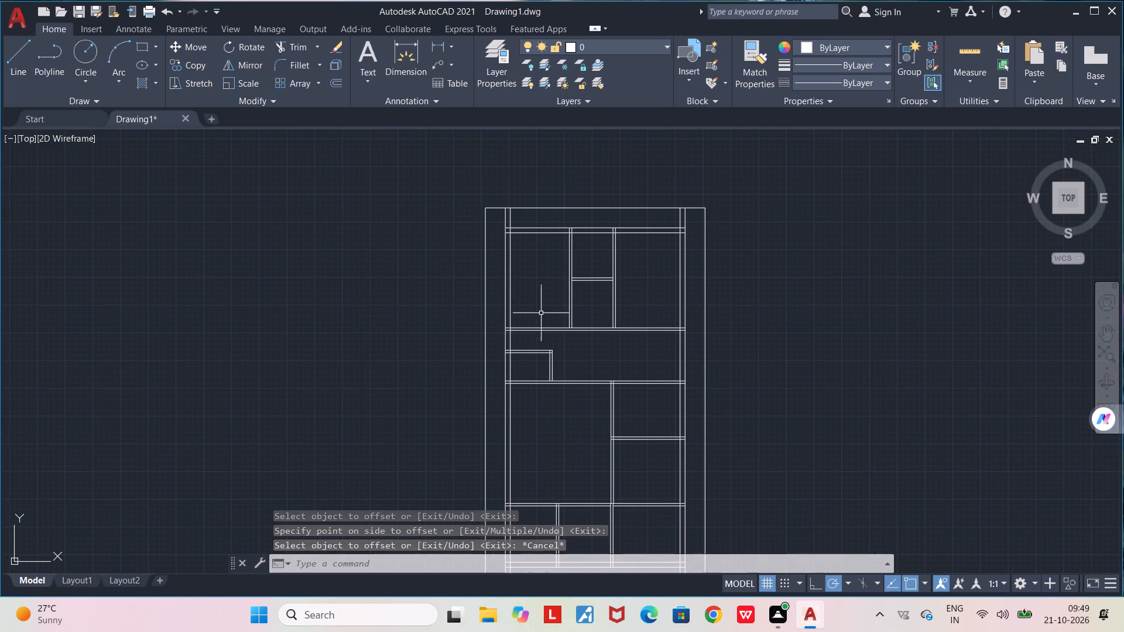
Draw a stepped line in the top-left room from the inner left wall, starting about 2'-9" horizontally and ending at the inner top wall.
scroll(545, 281, "up", 1)
middle_click_drag(544, 281, 538, 403)
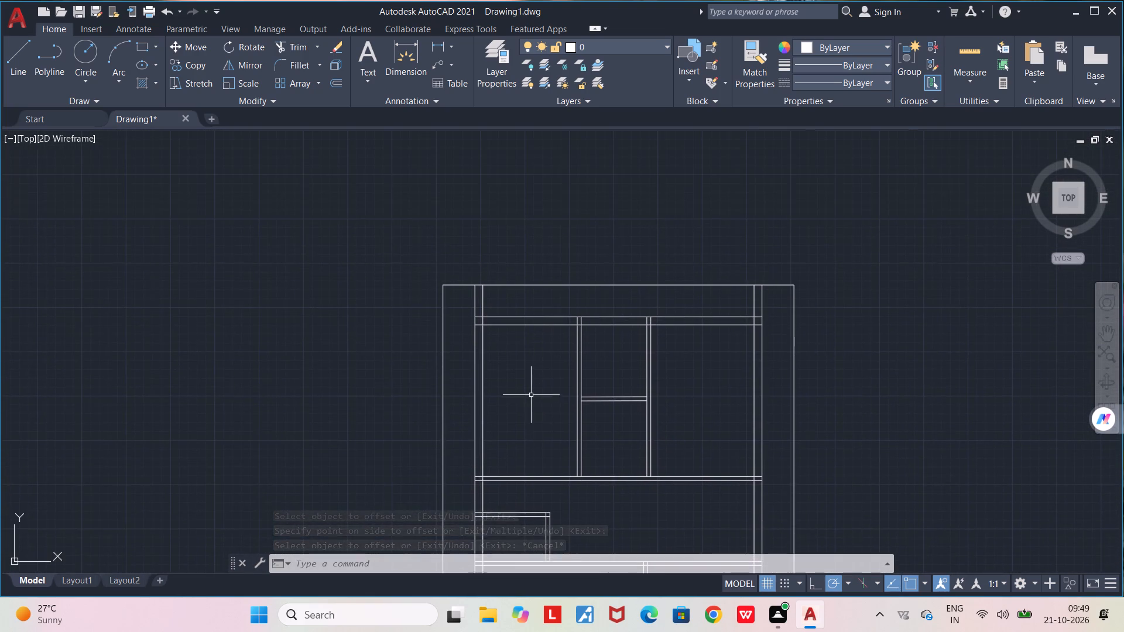
scroll(524, 392, "up", 1)
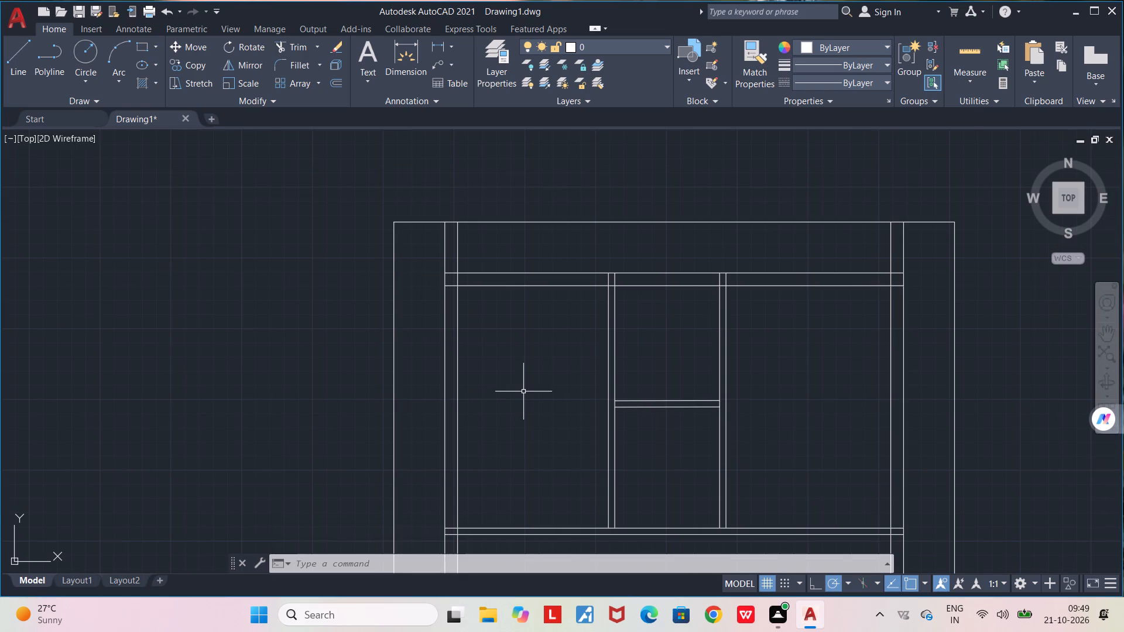
key("l")
key("Return")
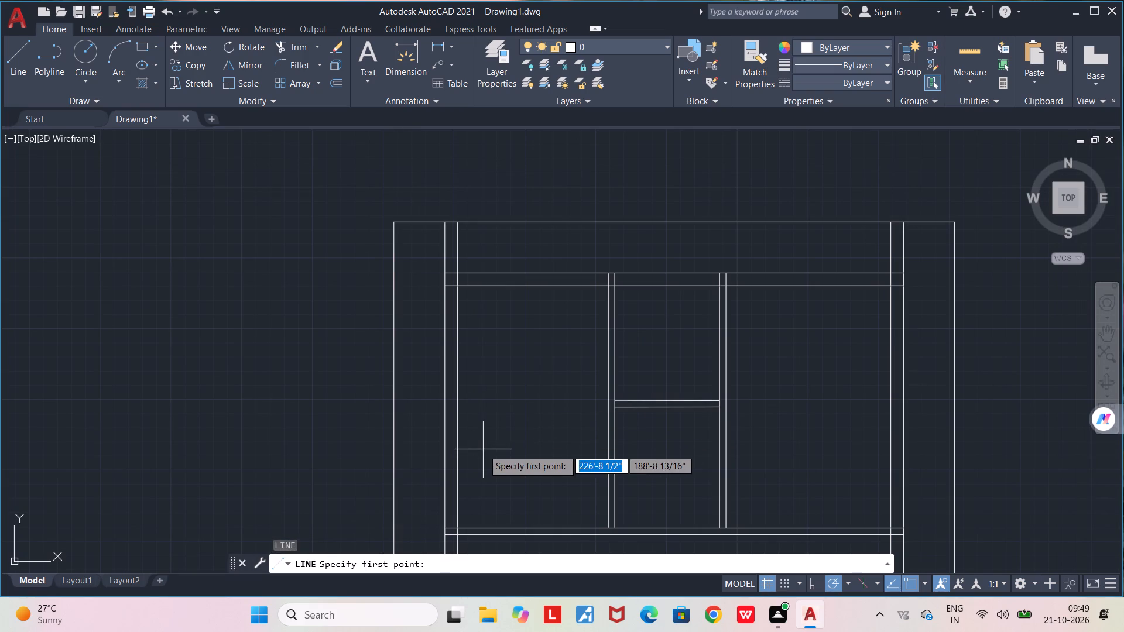
left_click(460, 400)
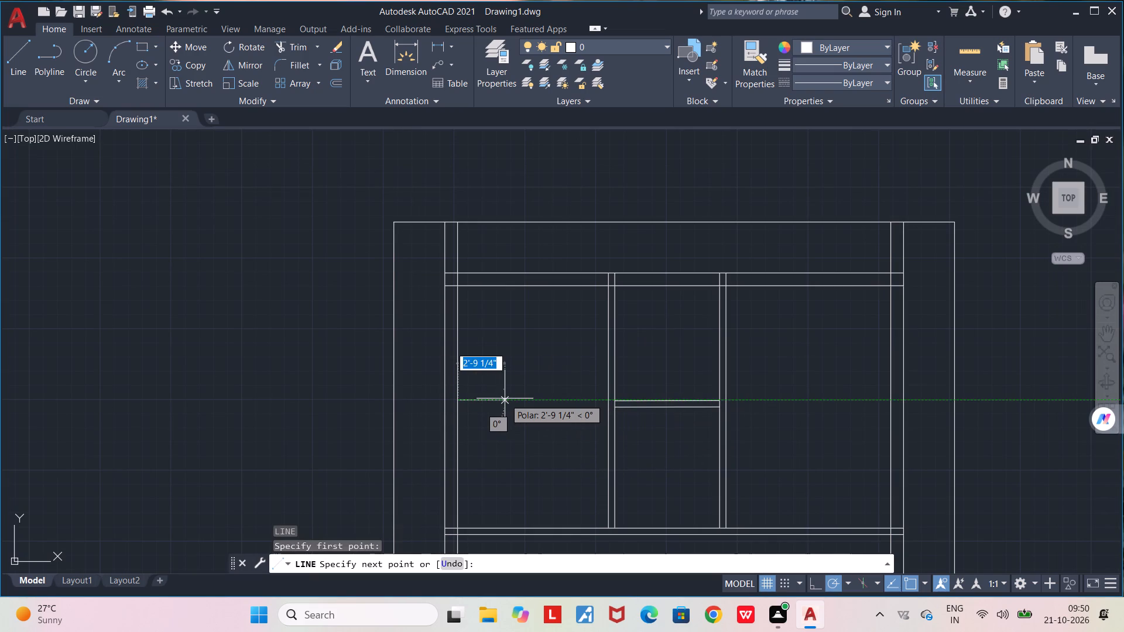
left_click(505, 399)
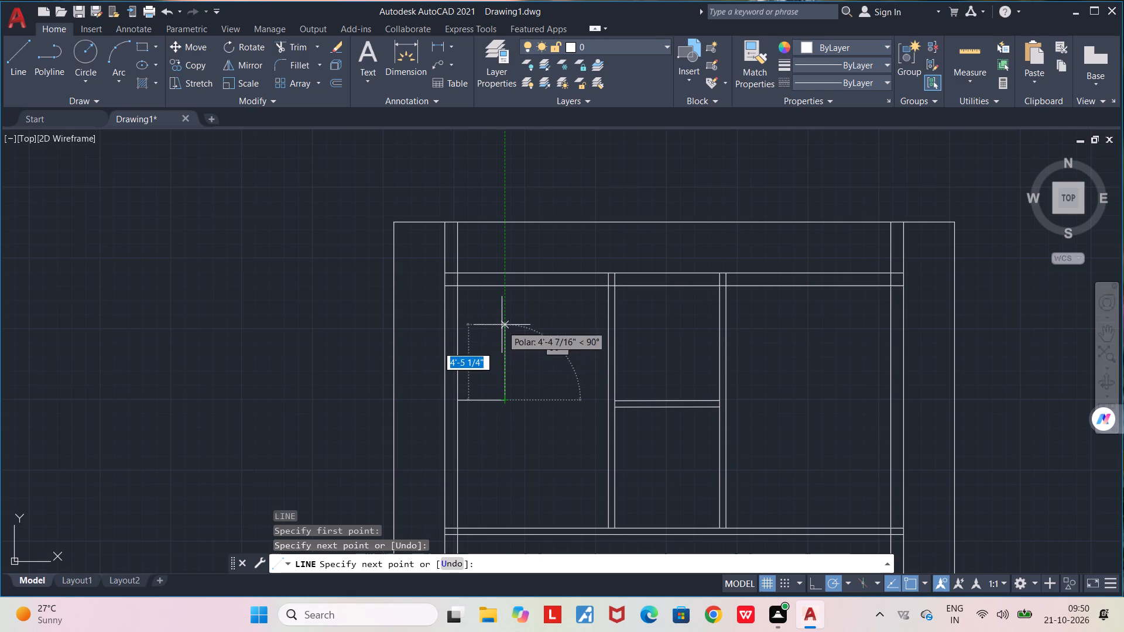
left_click(502, 318)
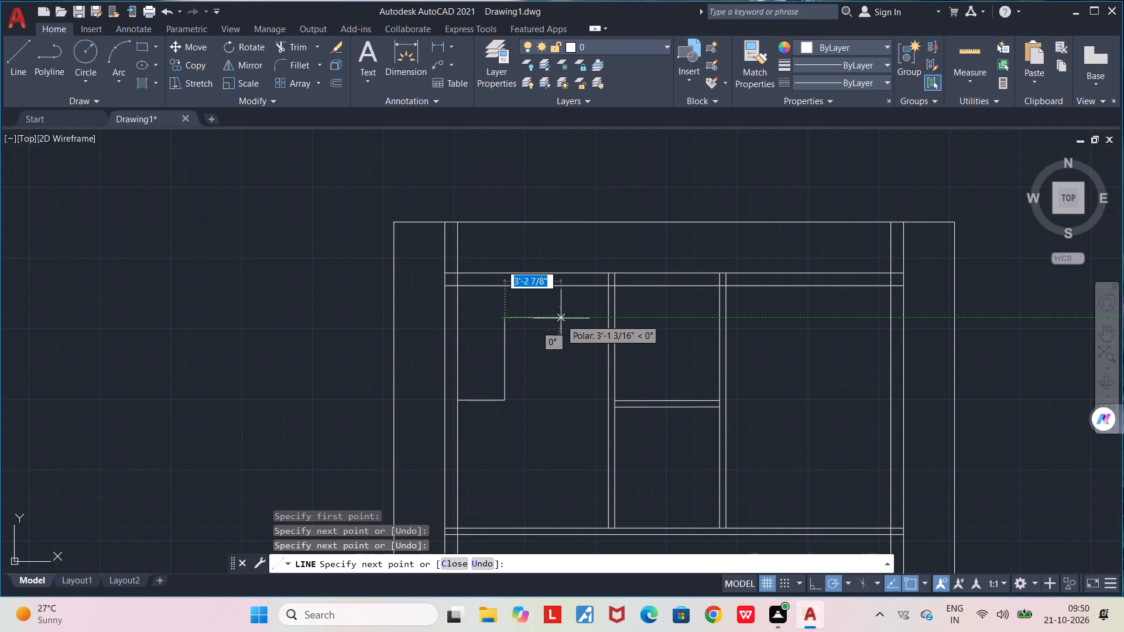
left_click(568, 317)
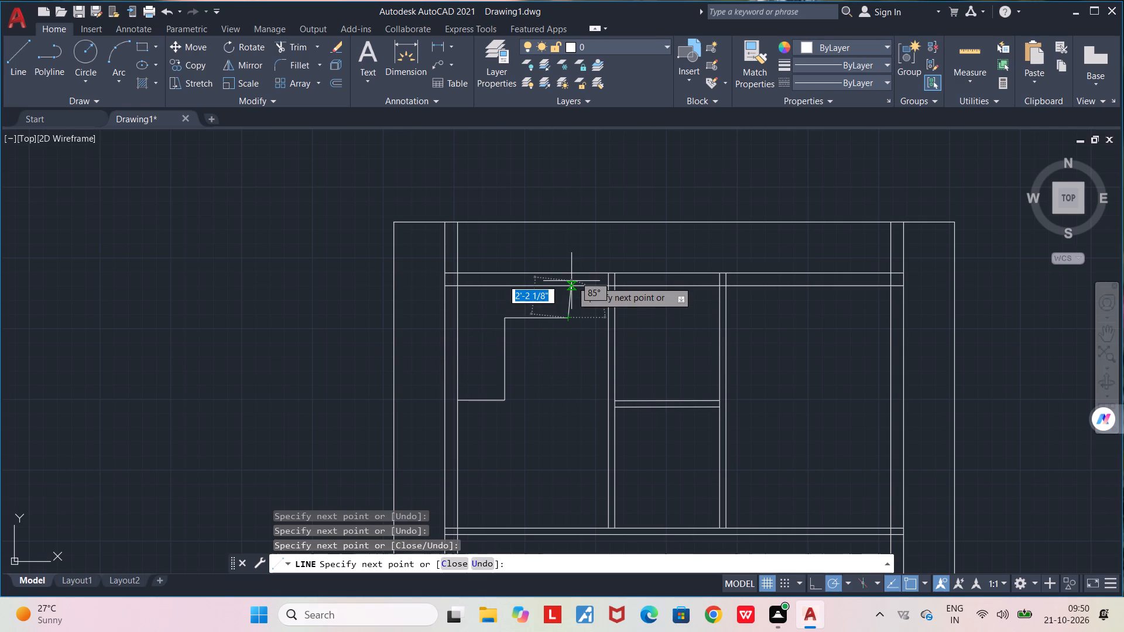
left_click(567, 286)
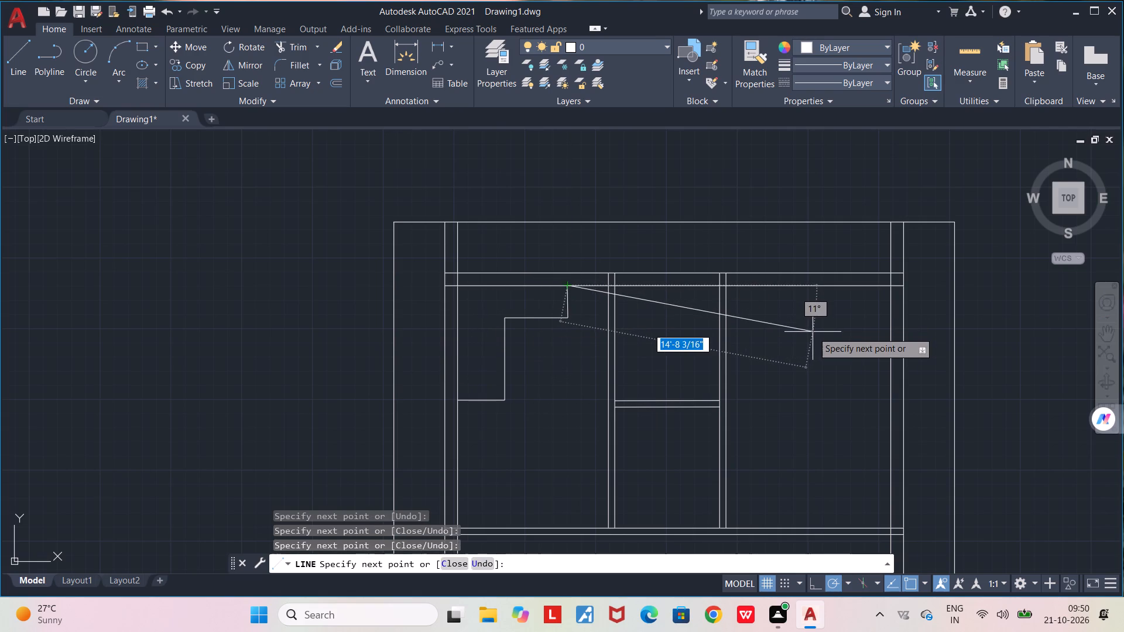
key("space")
Delete the slightly slanted last segment joining the stepped line to the inner top wall.
scroll(507, 378, "down", 2)
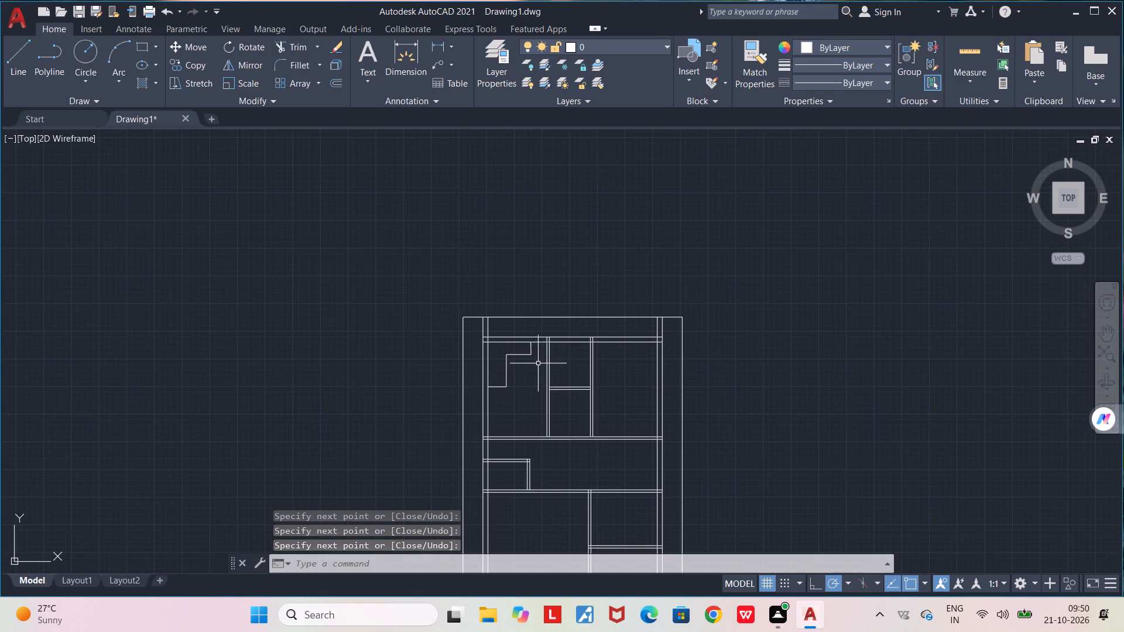
scroll(520, 337, "up", 4)
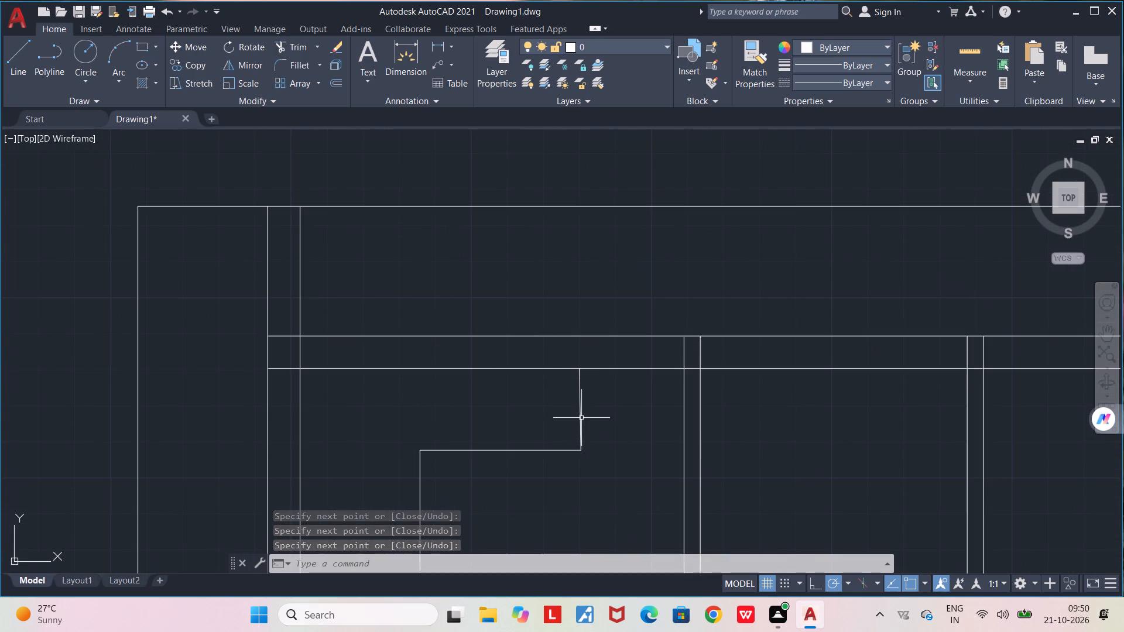
left_click(581, 418)
key("Delete")
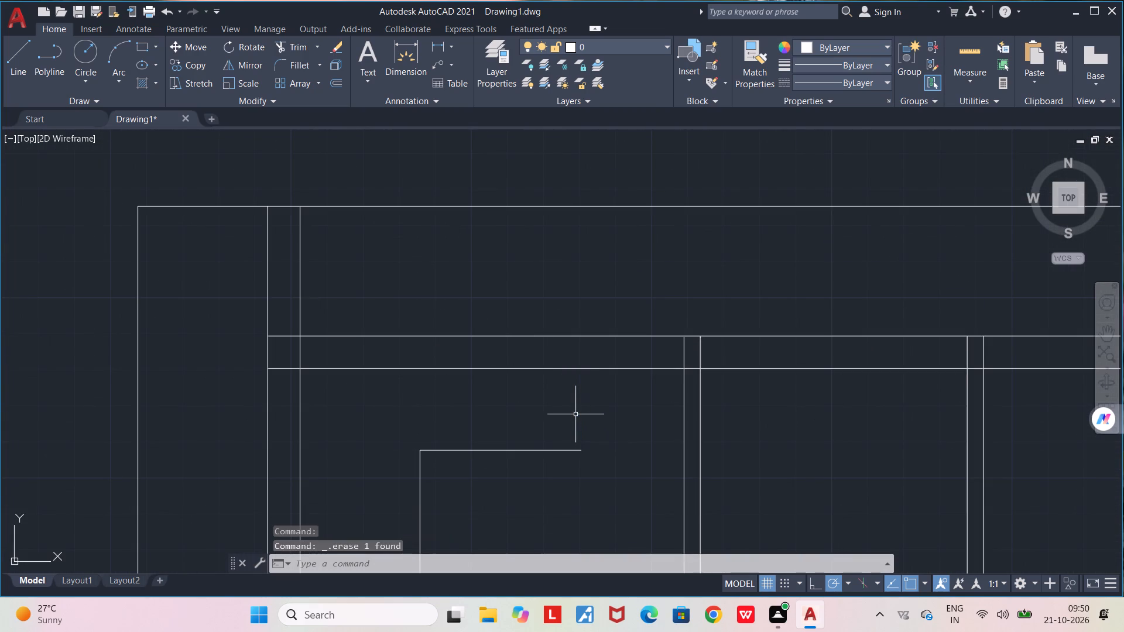
Draw a vertical line from the open end of the top-left room's stepped line up past both top wall lines.
key("l")
key("Return")
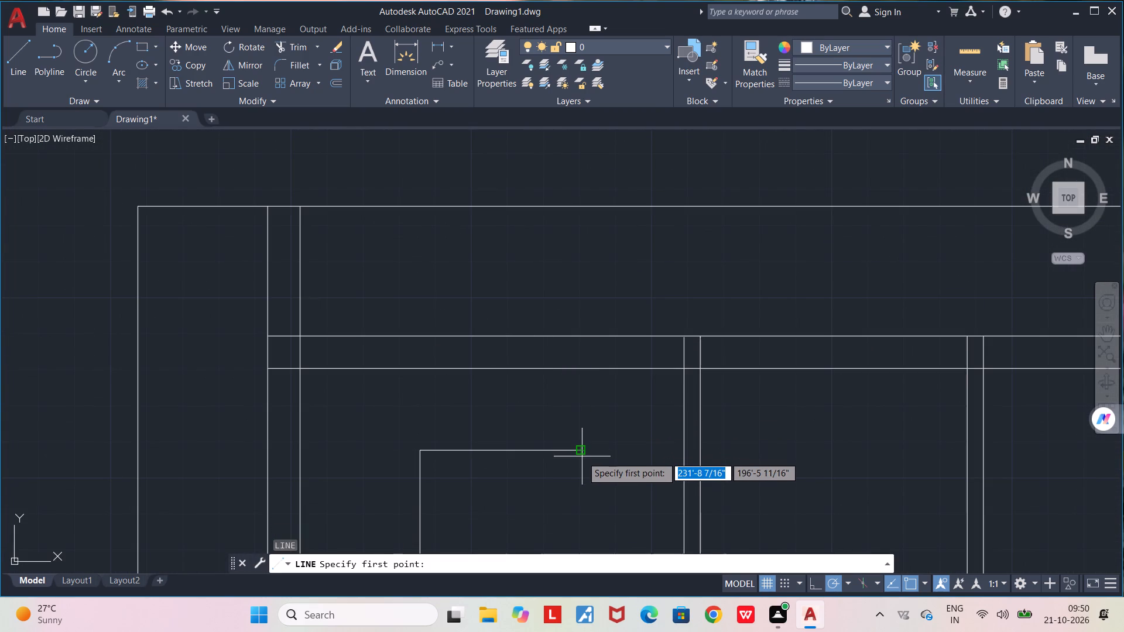
left_click(582, 451)
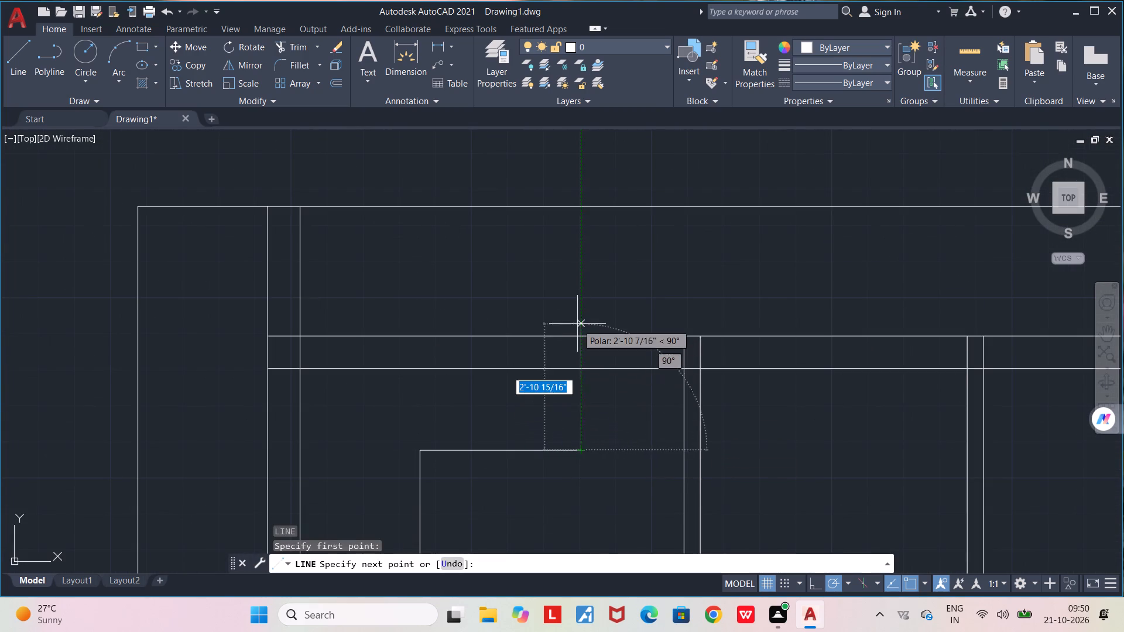
left_click(578, 314)
key("space")
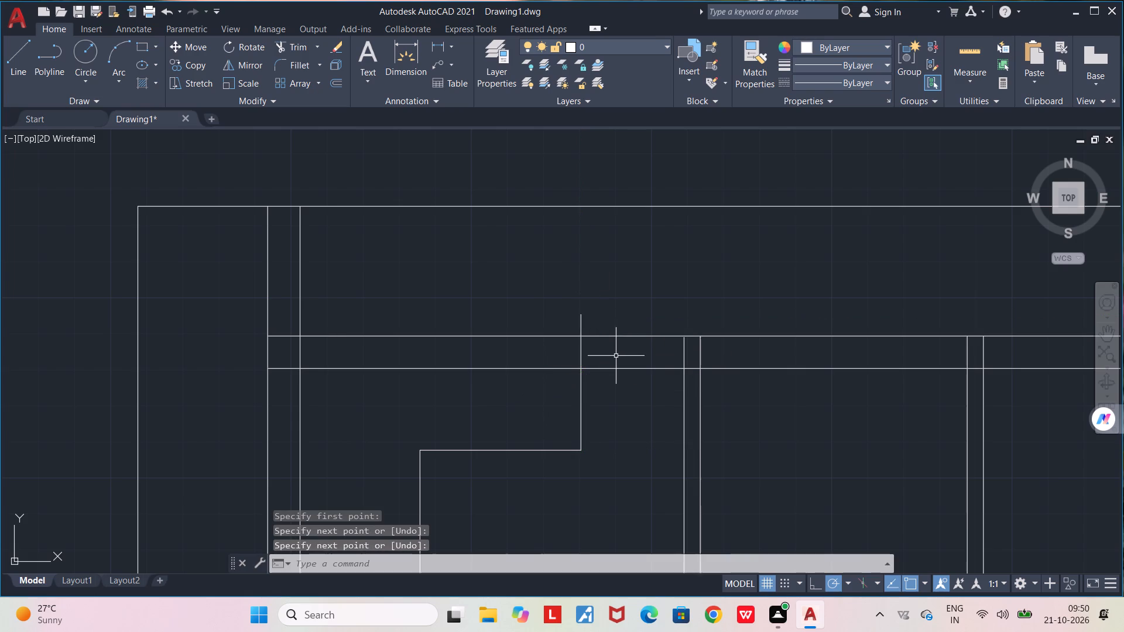
Trim the new vertical line back to the inner face of the top wall, and finish trimming.
type("TR")
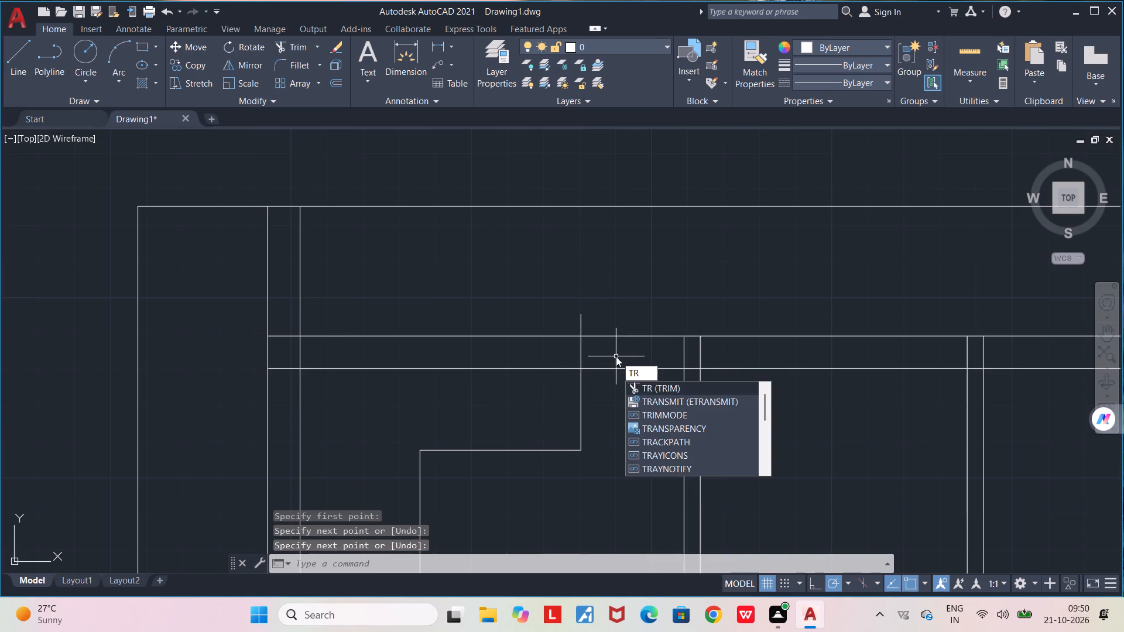
key("Return")
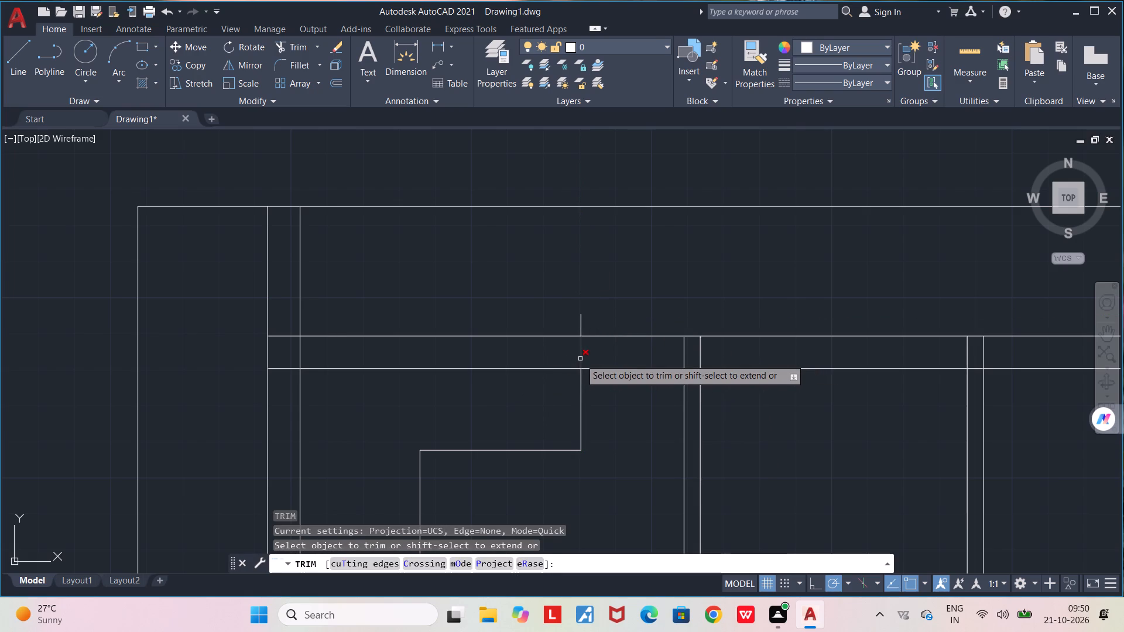
left_click(580, 359)
left_click(580, 323)
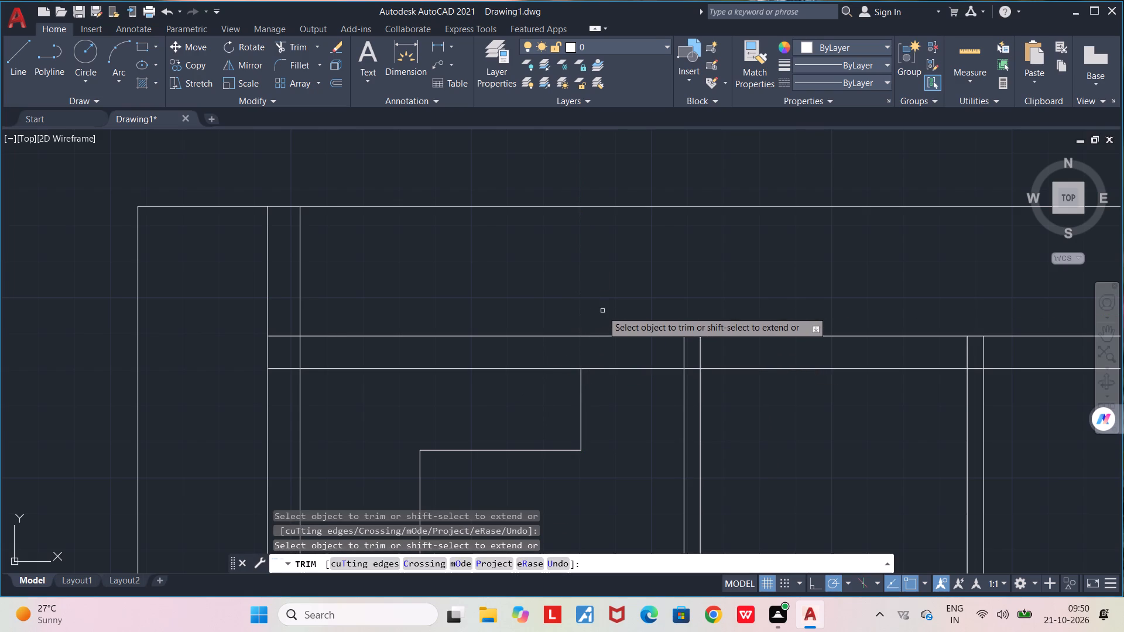
scroll(602, 311, "down", 2)
scroll(587, 441, "up", 2)
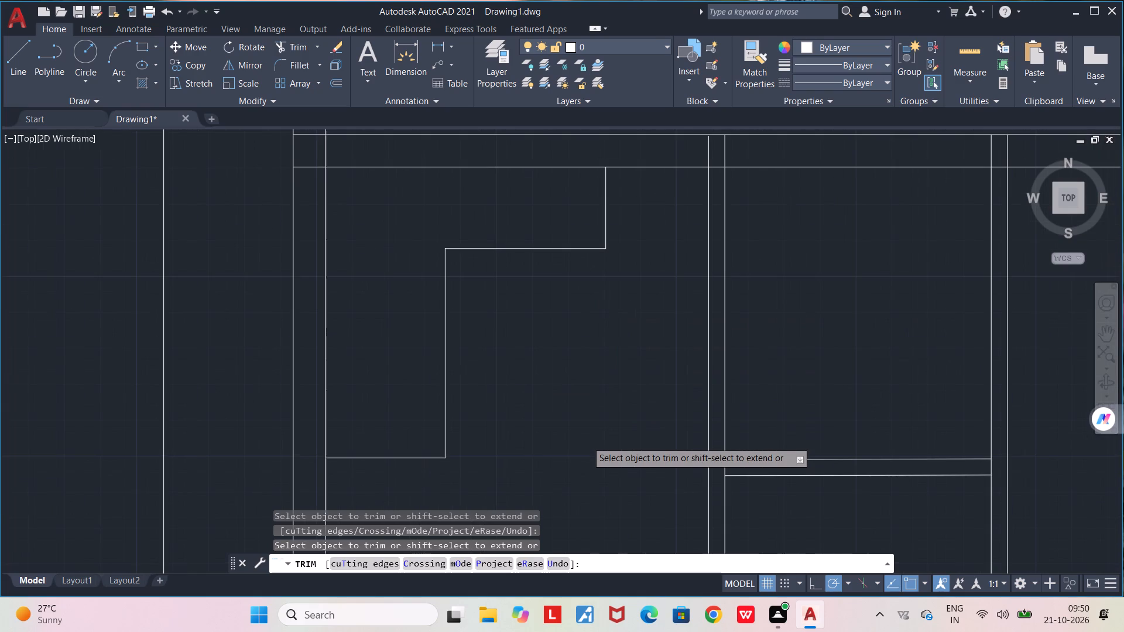
scroll(587, 441, "down", 1)
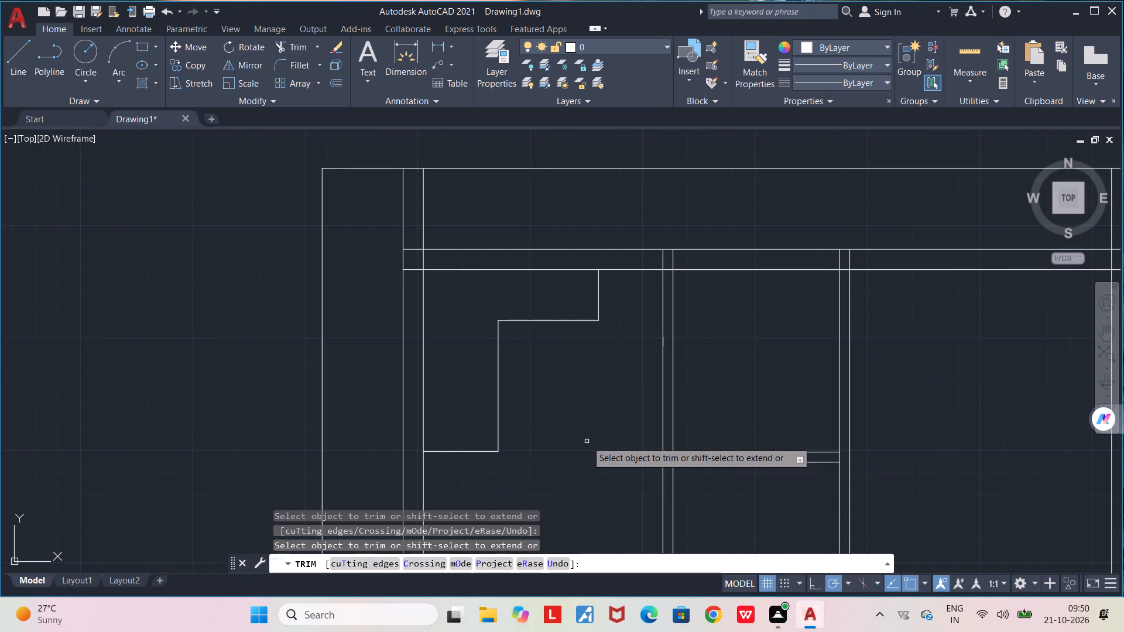
key("Escape")
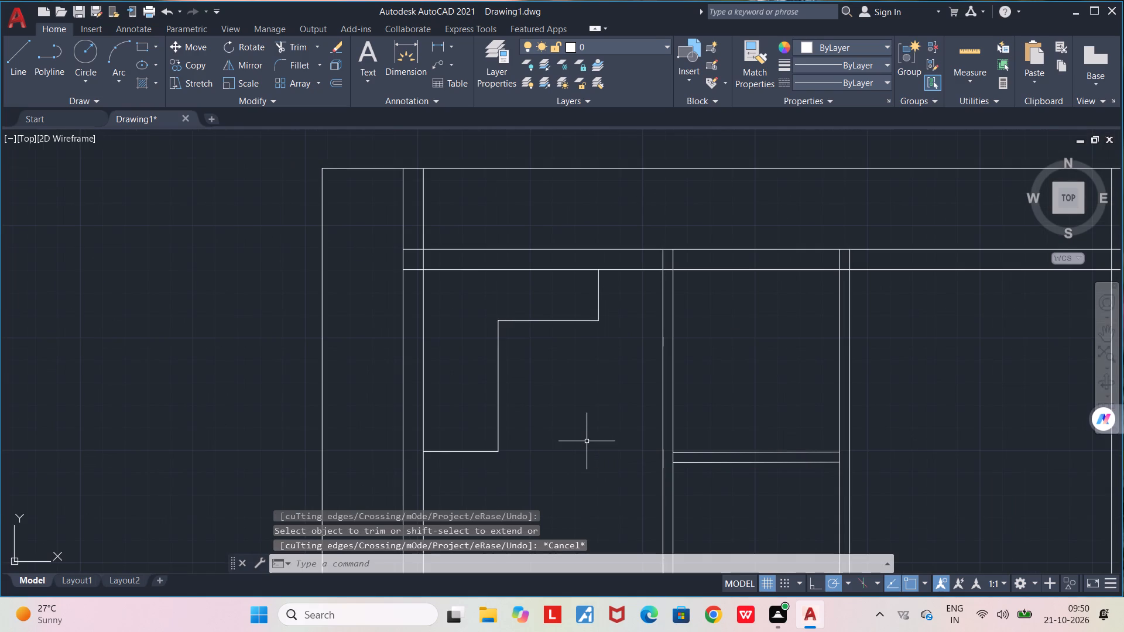
Trim the inner wall lines at the house's top-left corner, including the inner left line's overhang up to the plot outline.
middle_click_drag(587, 446, 526, 414)
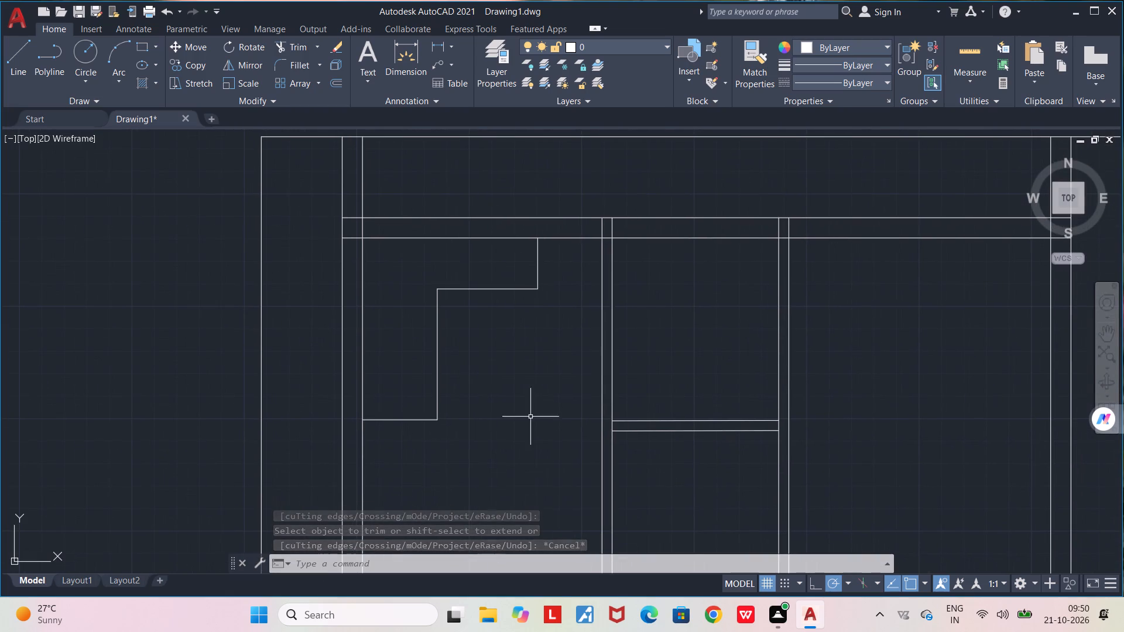
scroll(707, 342, "up", 1)
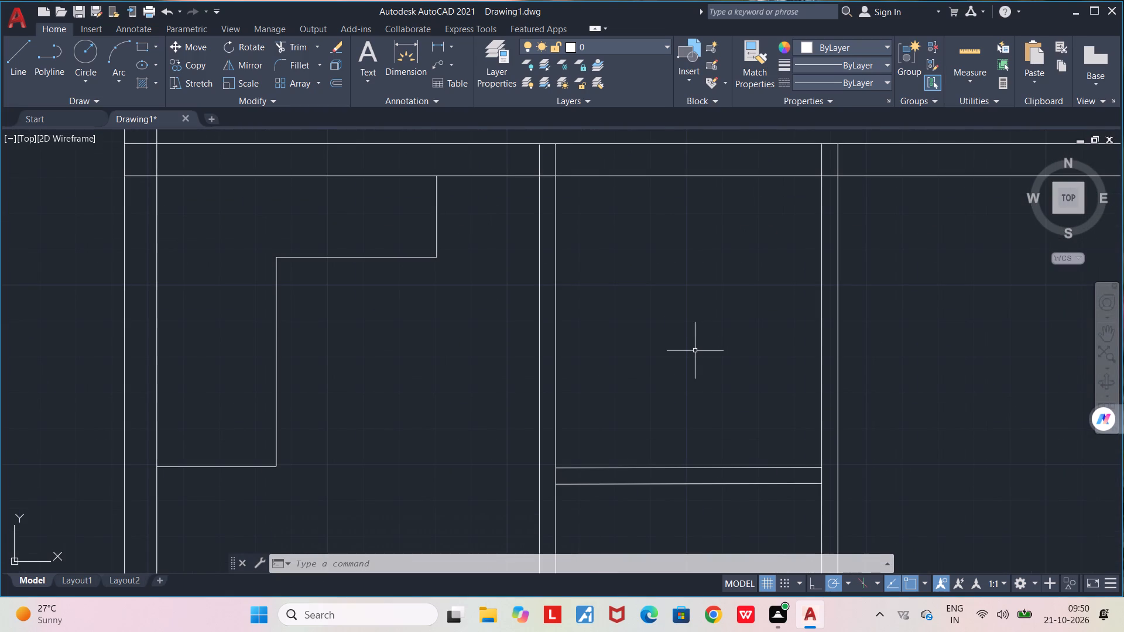
scroll(690, 362, "down", 2)
middle_click_drag(568, 399, 624, 369)
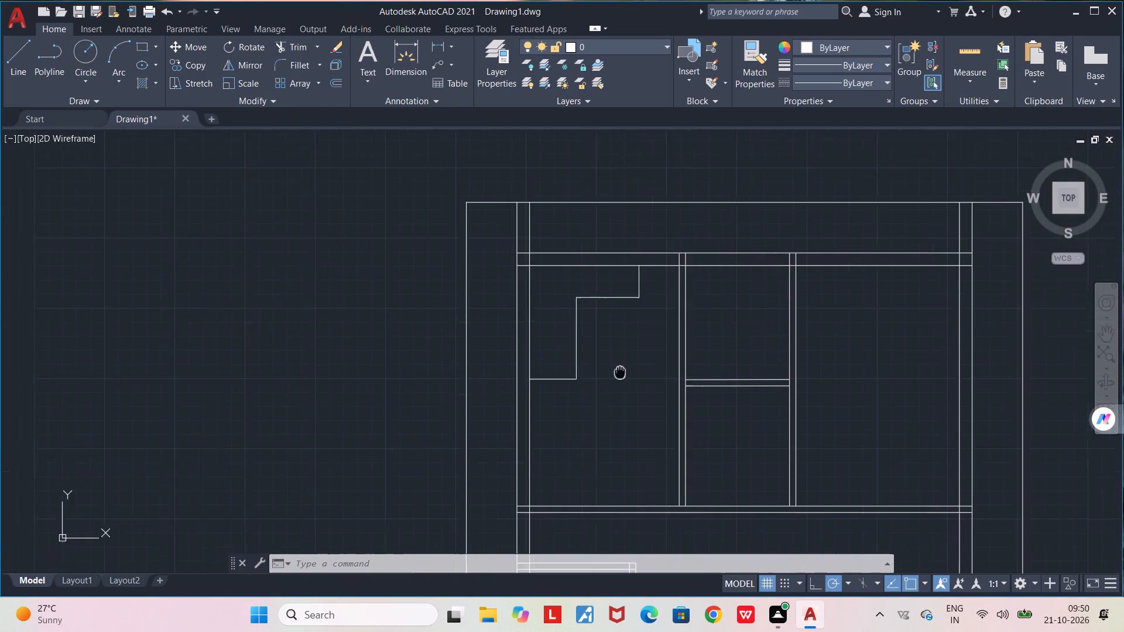
middle_click_drag(624, 369, 647, 360)
scroll(560, 249, "up", 2)
middle_click_drag(564, 256, 568, 308)
scroll(568, 308, "down", 2)
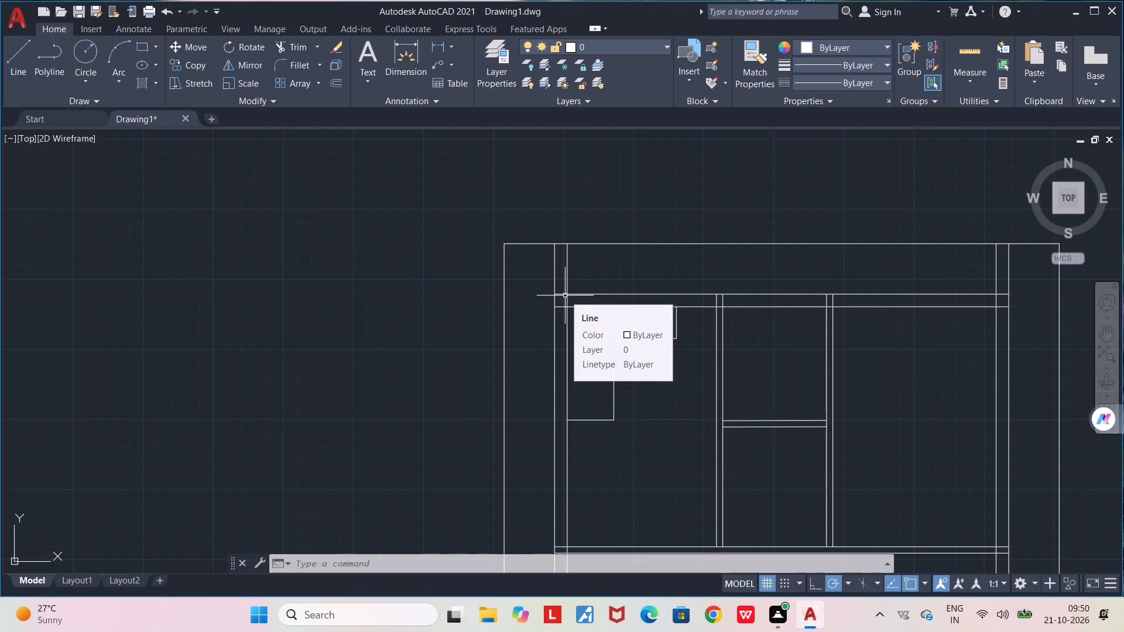
key("t")
key("r")
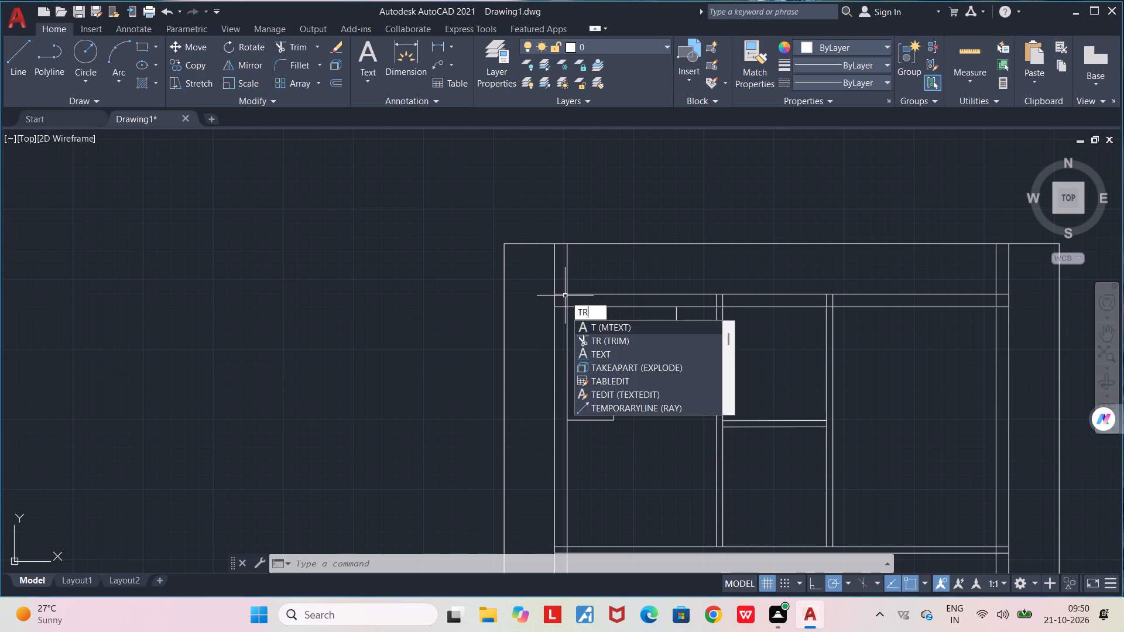
key("Return")
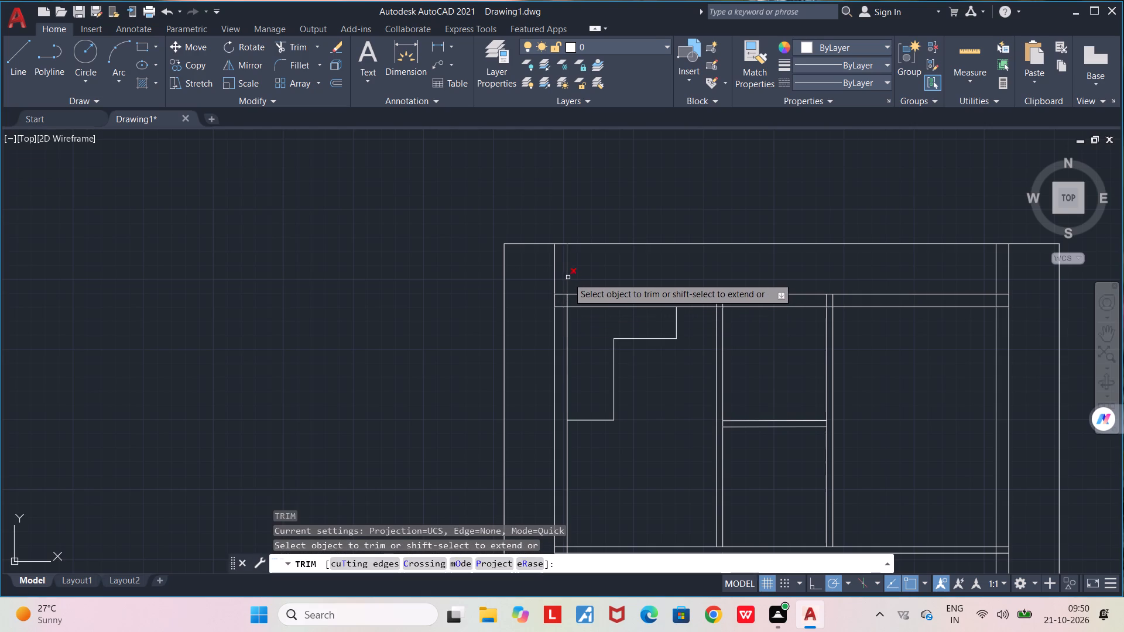
left_click(568, 277)
scroll(574, 295, "up", 3)
left_click_drag(557, 312, 546, 318)
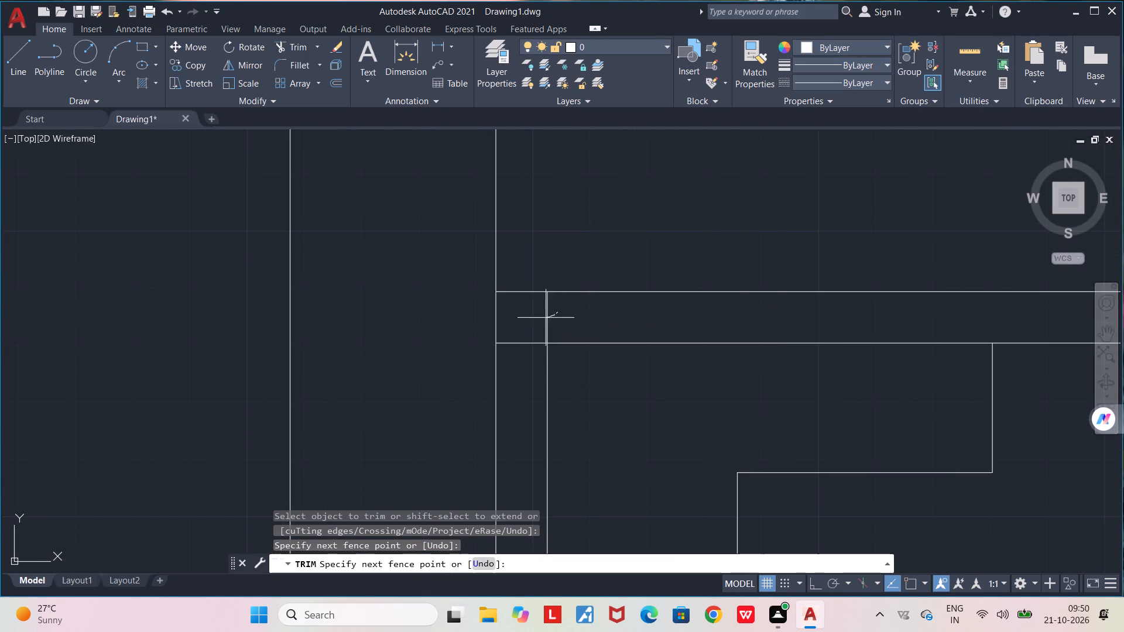
left_click_drag(546, 318, 533, 379)
Trim the inner wall lines at the house's top-right corner, including the inner right line's overhang up to the plot outline.
scroll(530, 369, "down", 5)
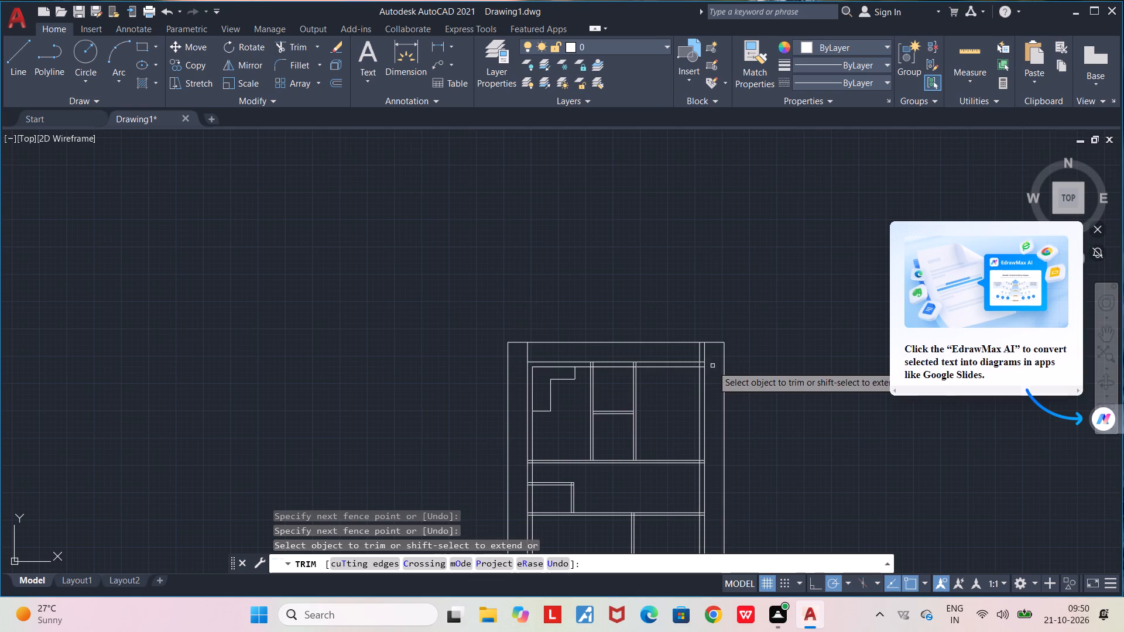
scroll(712, 371, "up", 5)
left_click_drag(602, 332, 636, 372)
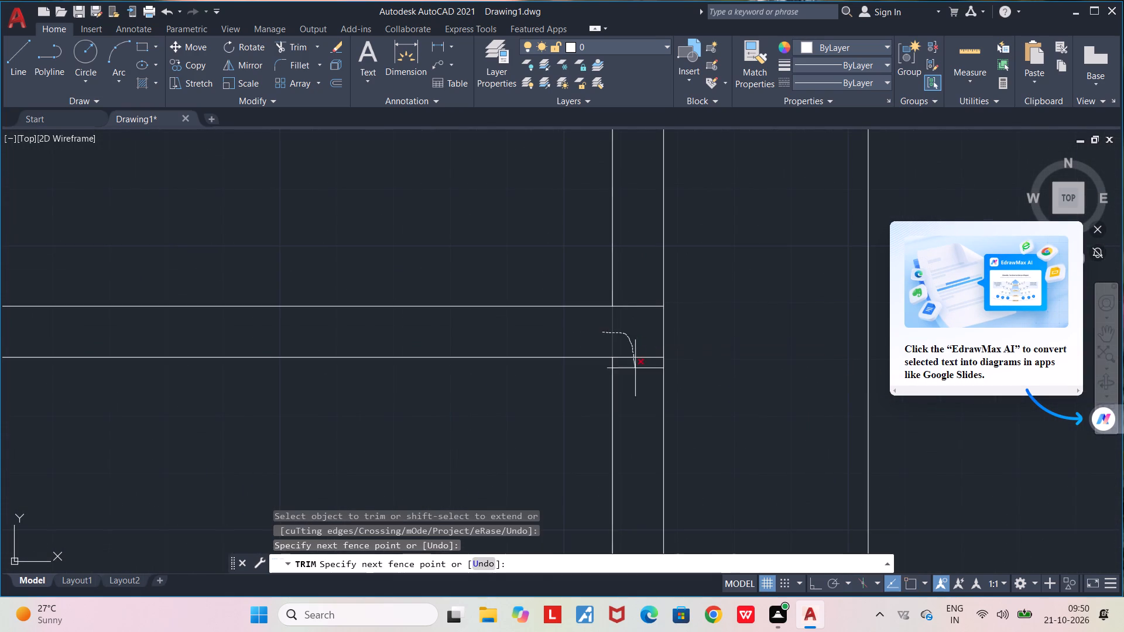
left_click_drag(636, 372, 639, 407)
left_click(612, 277)
Trim the inner right and inner bottom wall lines where they cross inside the wall thickness at the house's bottom-right corner.
scroll(612, 278, "down", 6)
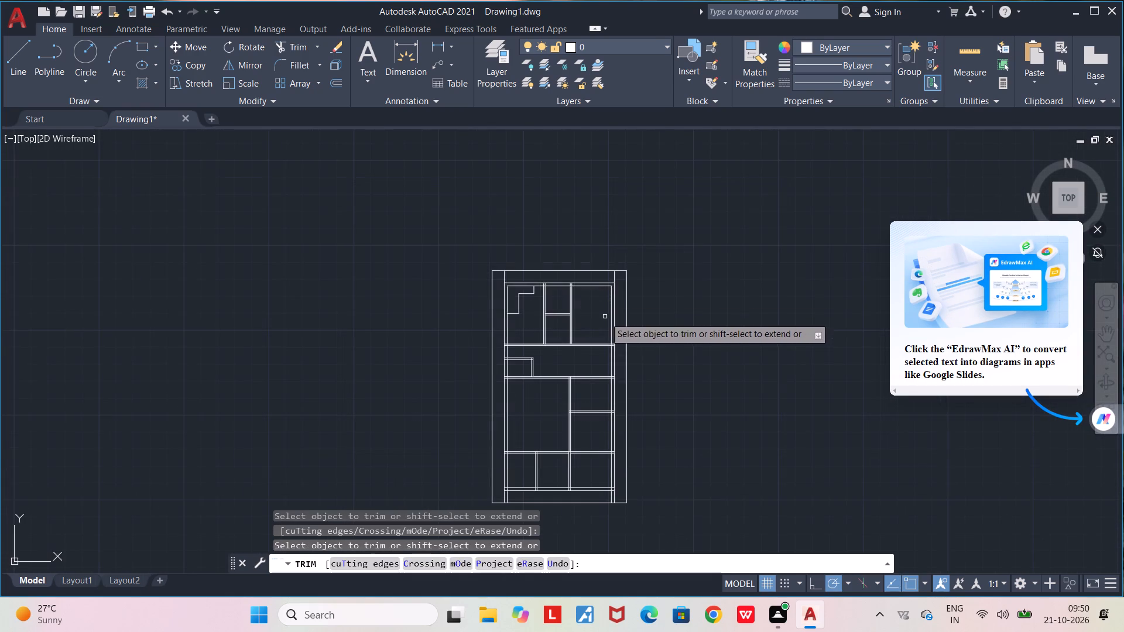
middle_click_drag(601, 365, 607, 198)
scroll(609, 312, "up", 5)
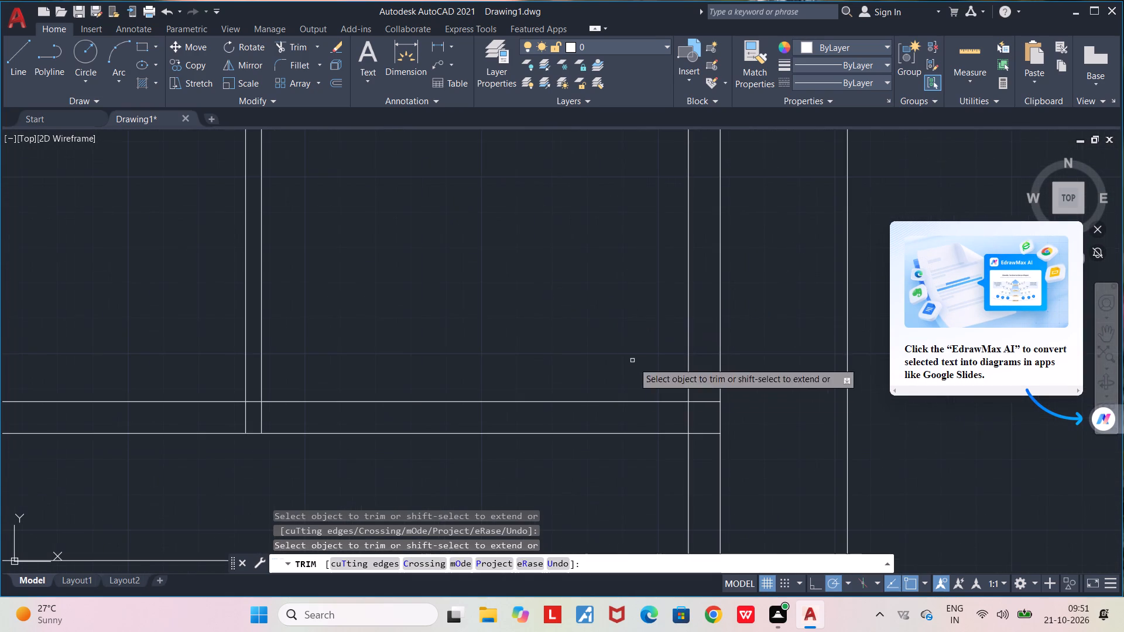
middle_click_drag(637, 399, 621, 192)
scroll(621, 192, "down", 1)
middle_click_drag(632, 232, 632, 414)
left_click_drag(663, 364, 663, 369)
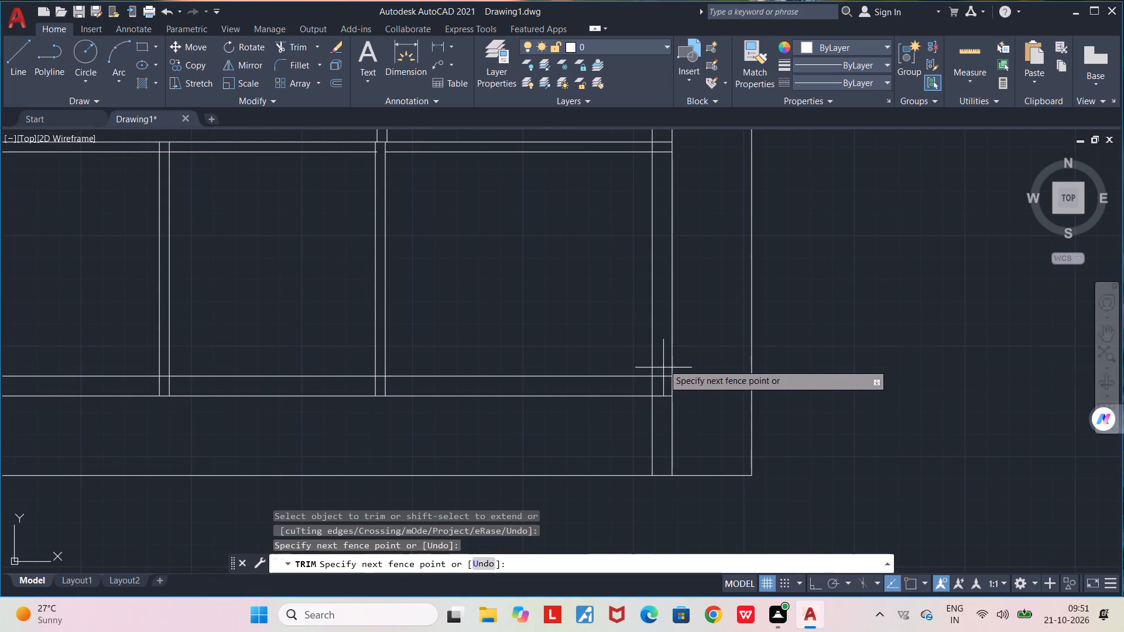
left_click_drag(663, 369, 645, 387)
Trim the inner wall lines at the house's bottom-left corner, including the inner left line's overhang down to the plot outline.
scroll(643, 386, "down", 4)
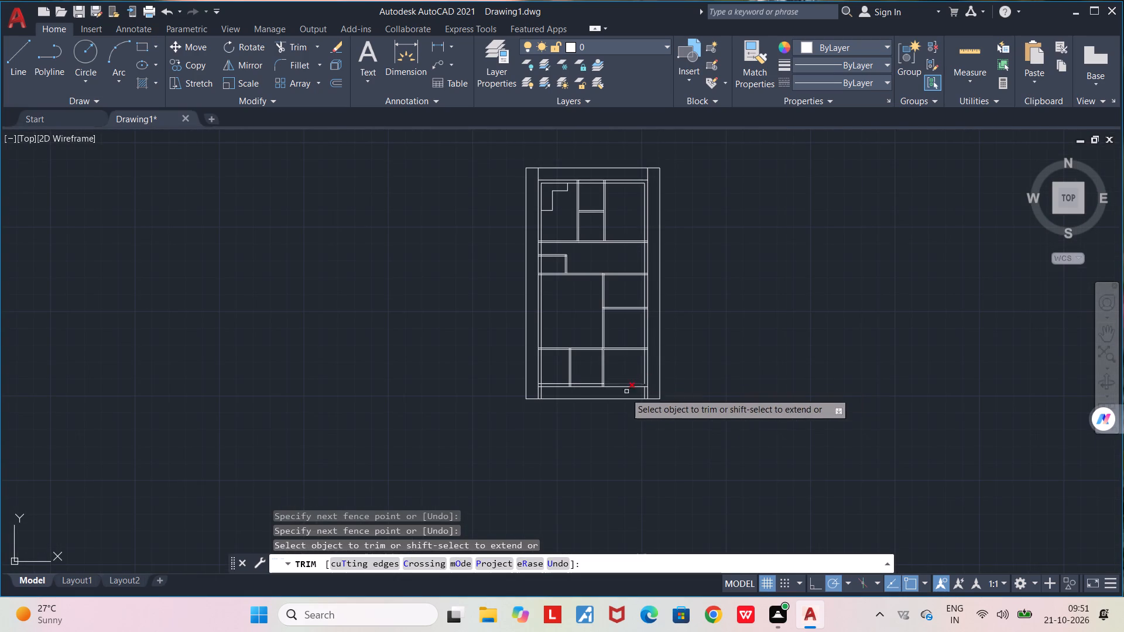
scroll(542, 394, "up", 6)
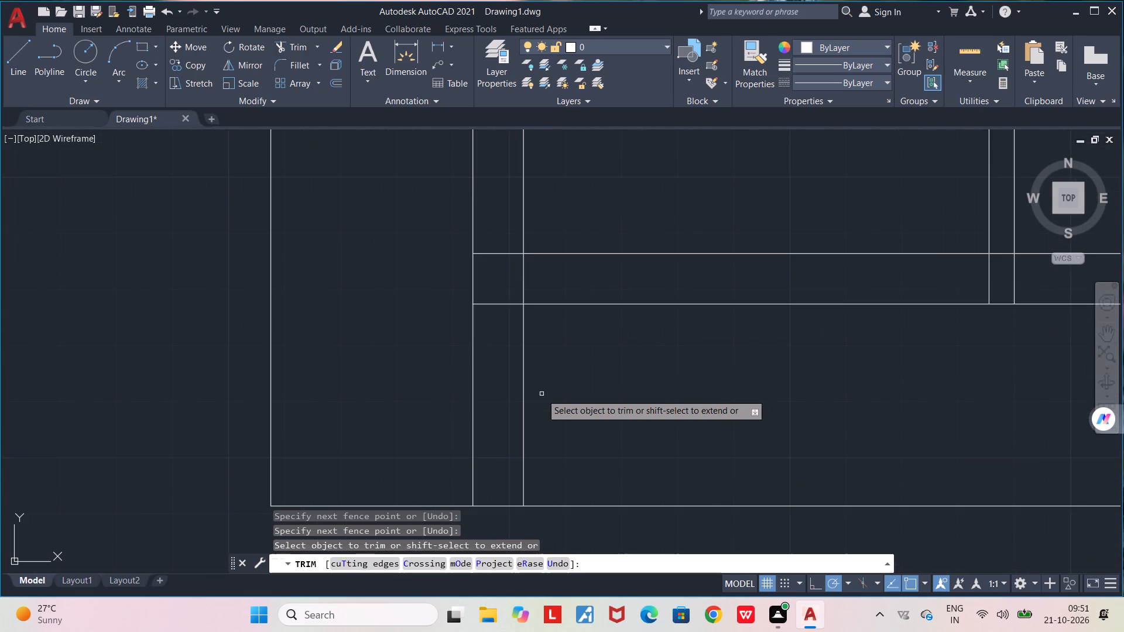
left_click(523, 399)
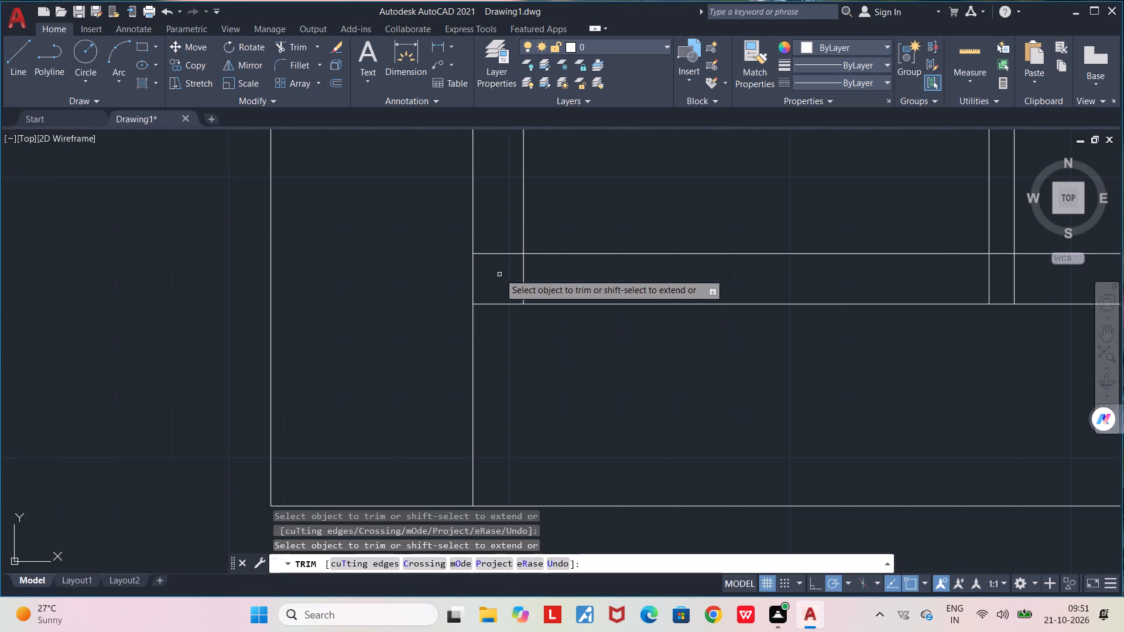
left_click_drag(495, 230, 539, 288)
Trim the leftover piece of the inner right wall line between the bottom wall and the plot outline.
scroll(533, 287, "down", 4)
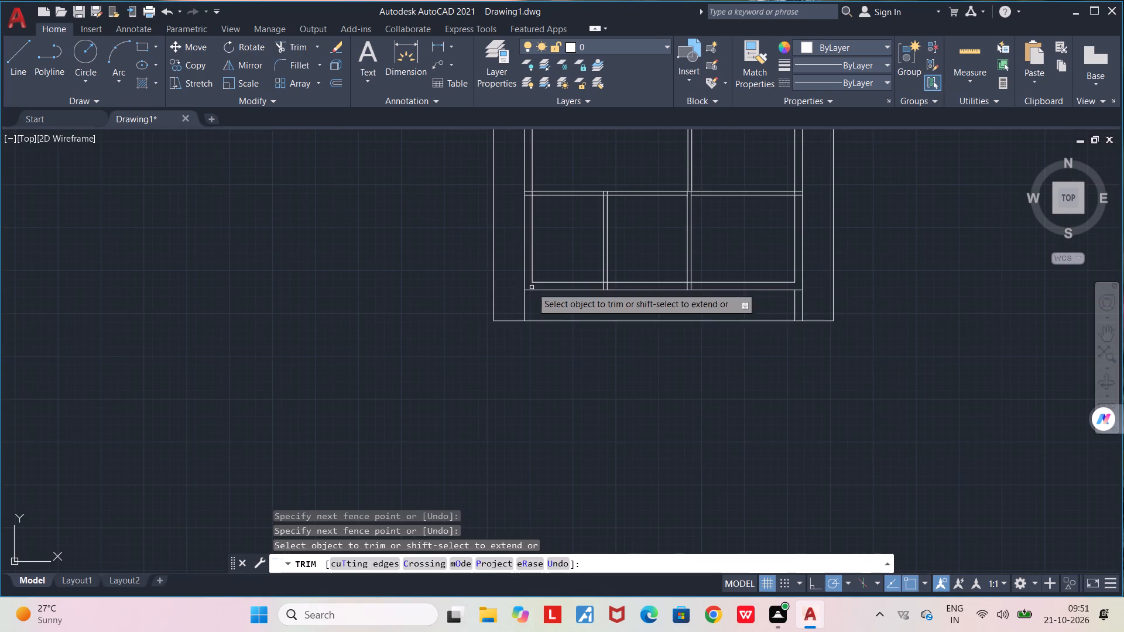
scroll(785, 311, "up", 2)
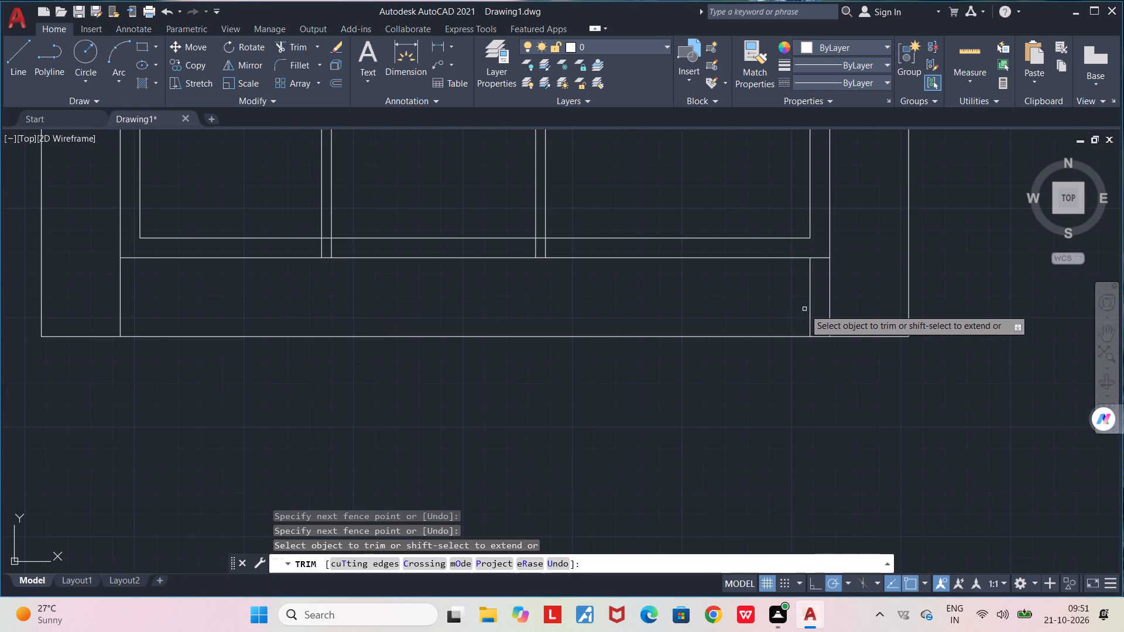
left_click(810, 309)
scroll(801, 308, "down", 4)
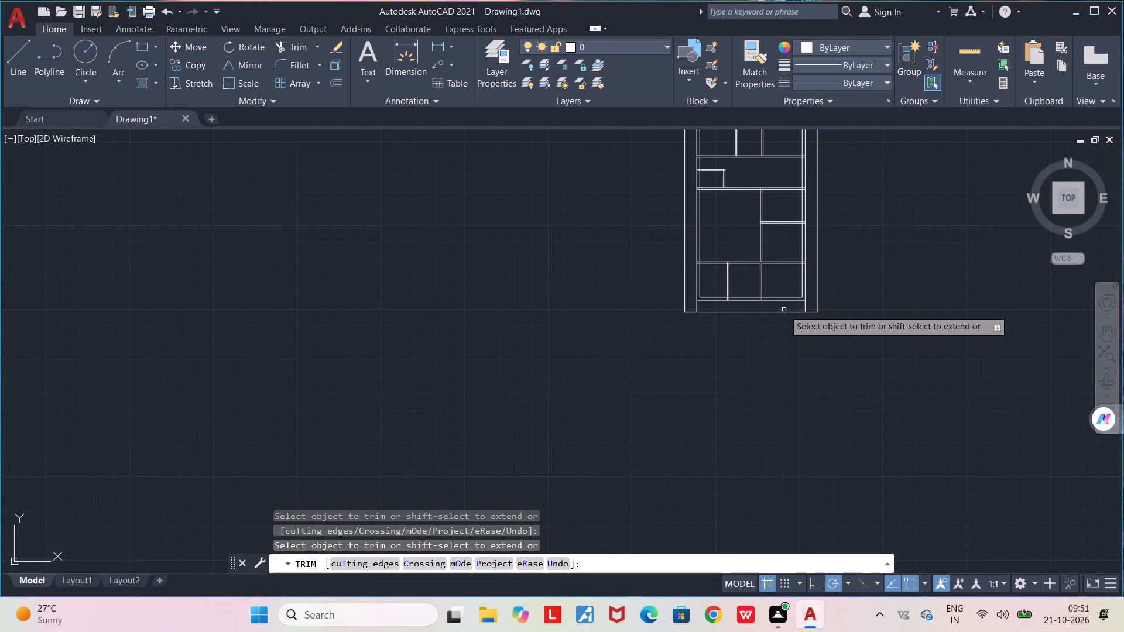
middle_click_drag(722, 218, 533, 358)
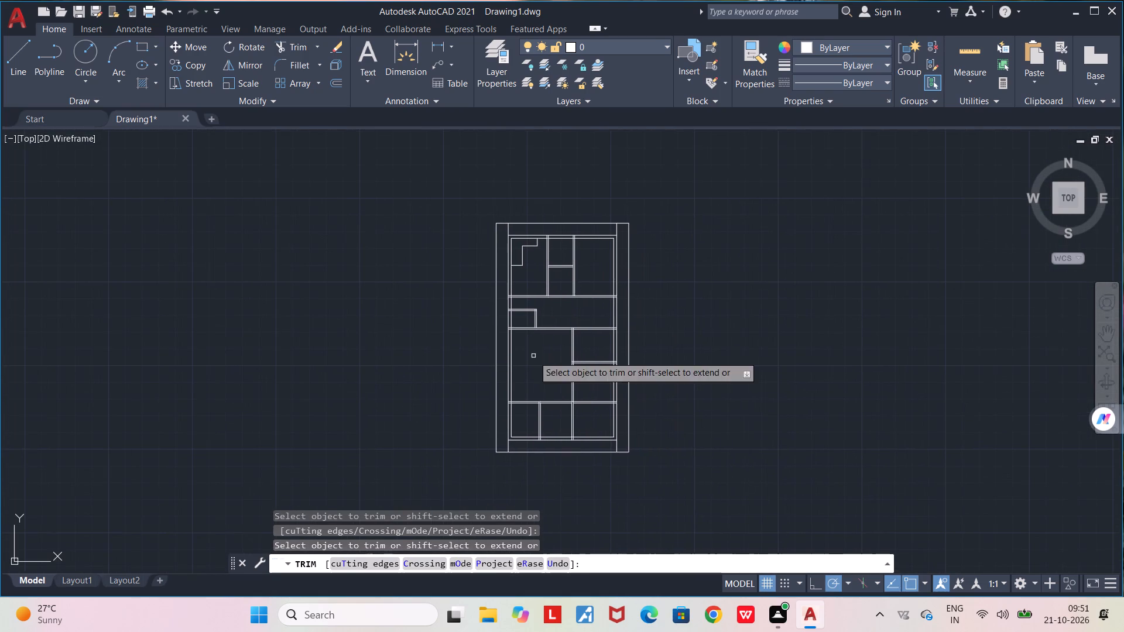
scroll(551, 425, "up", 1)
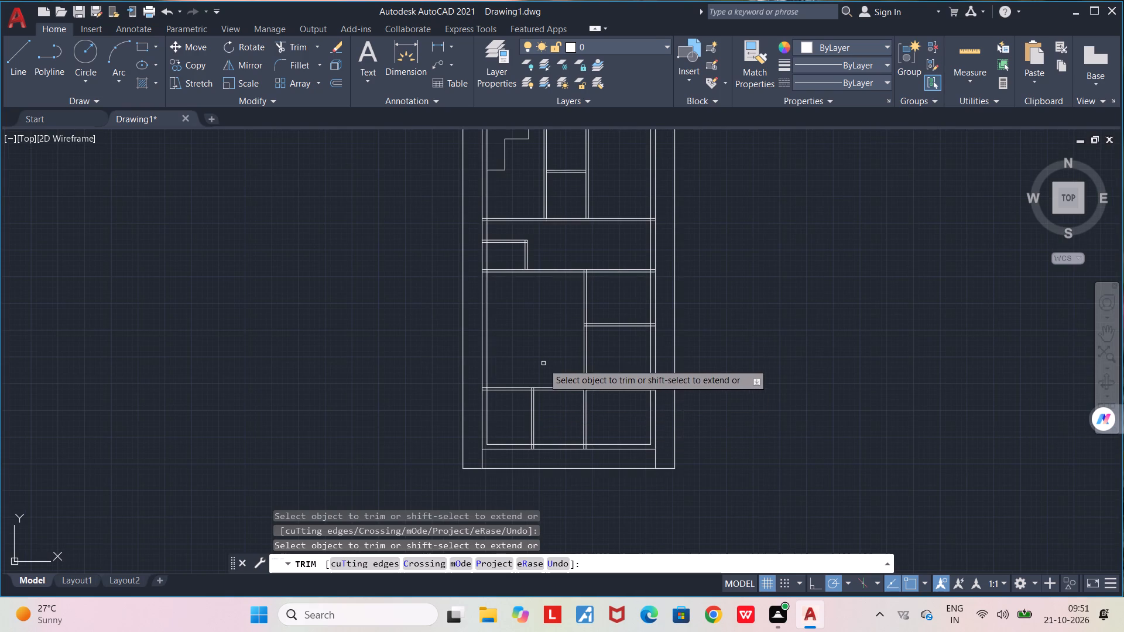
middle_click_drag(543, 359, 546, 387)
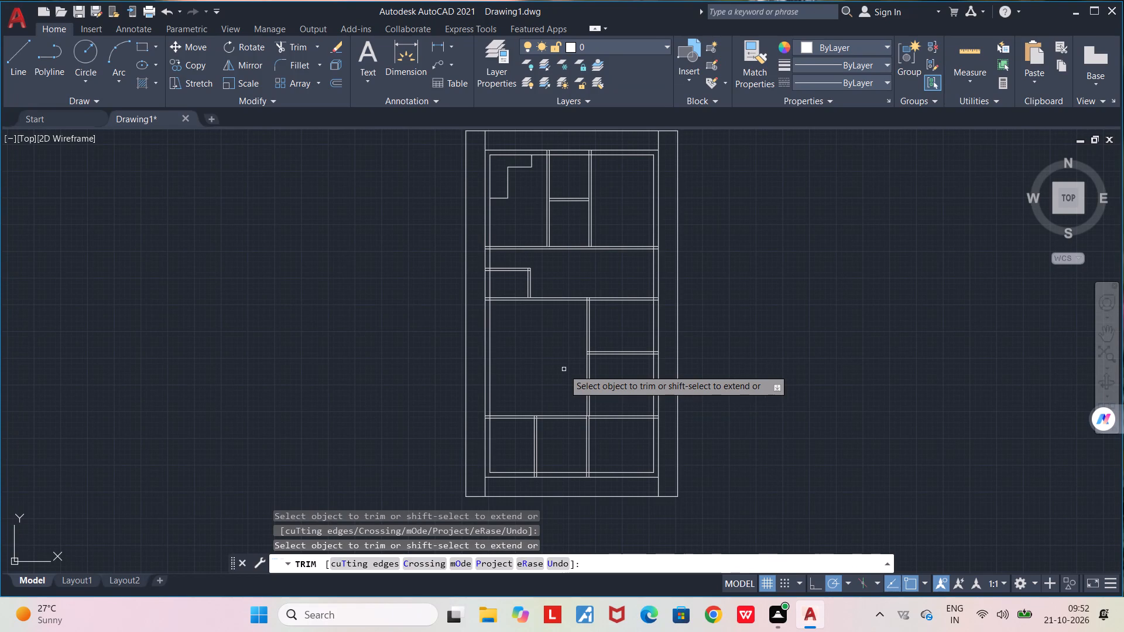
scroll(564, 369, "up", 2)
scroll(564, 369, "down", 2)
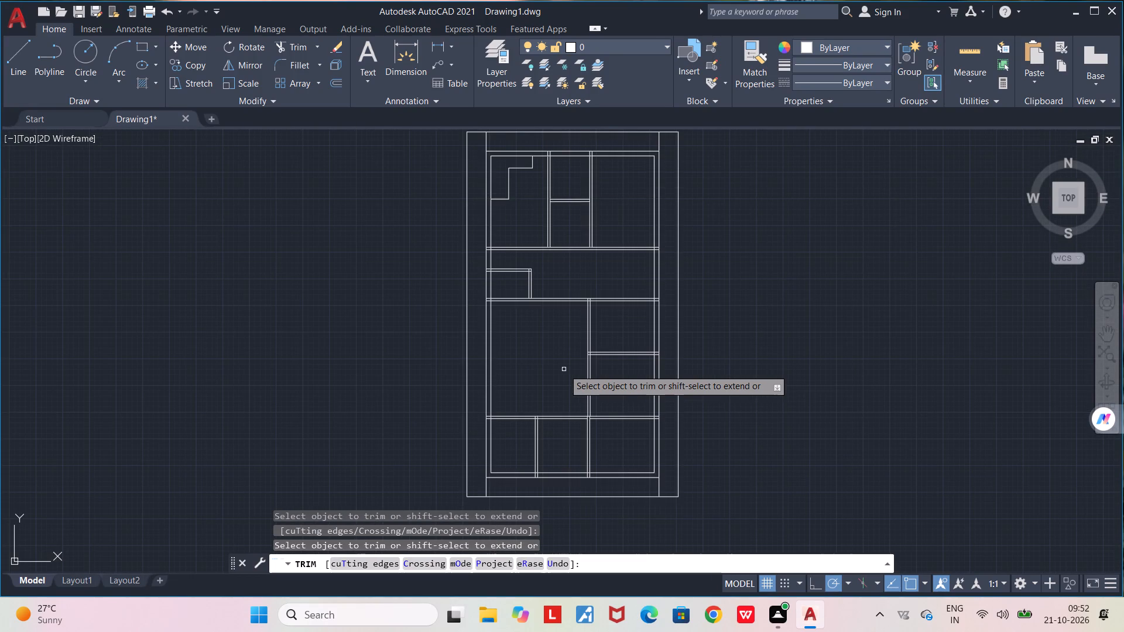
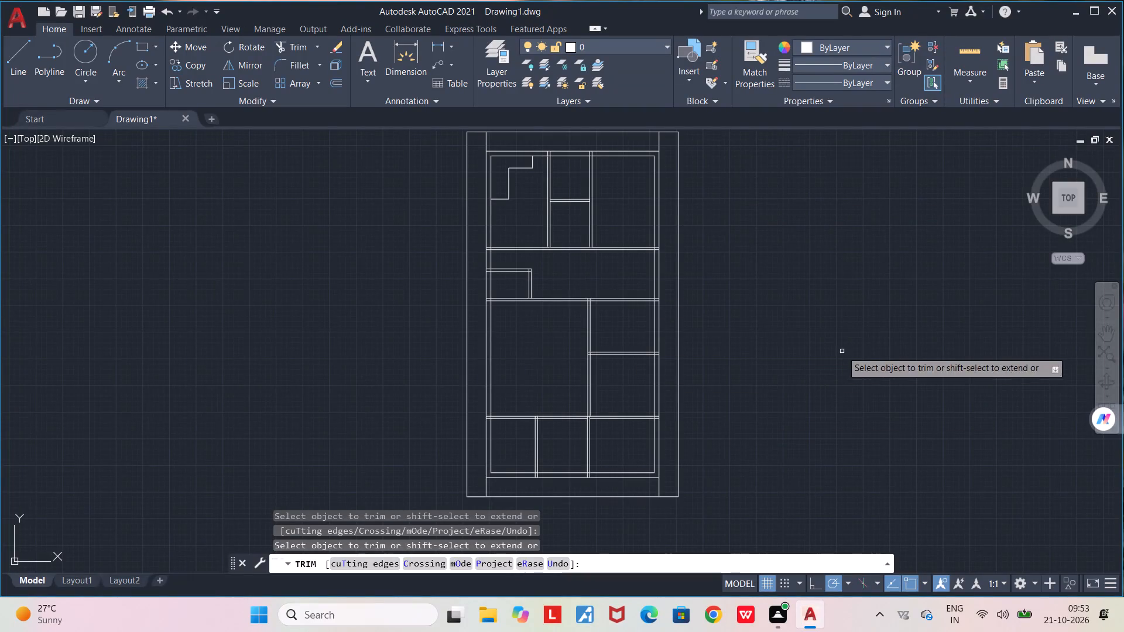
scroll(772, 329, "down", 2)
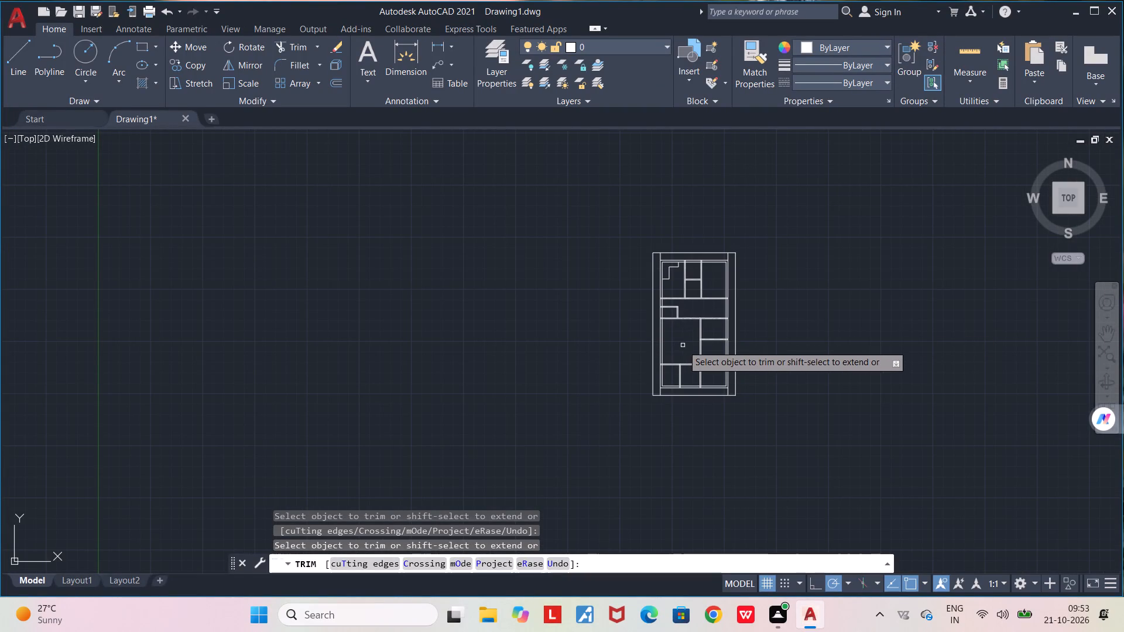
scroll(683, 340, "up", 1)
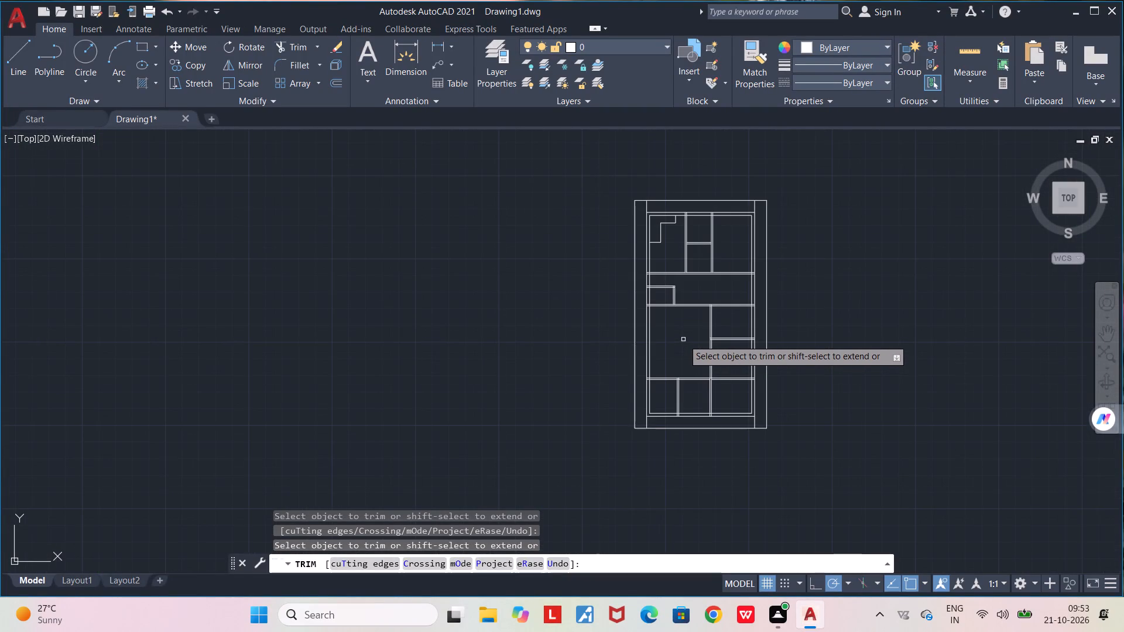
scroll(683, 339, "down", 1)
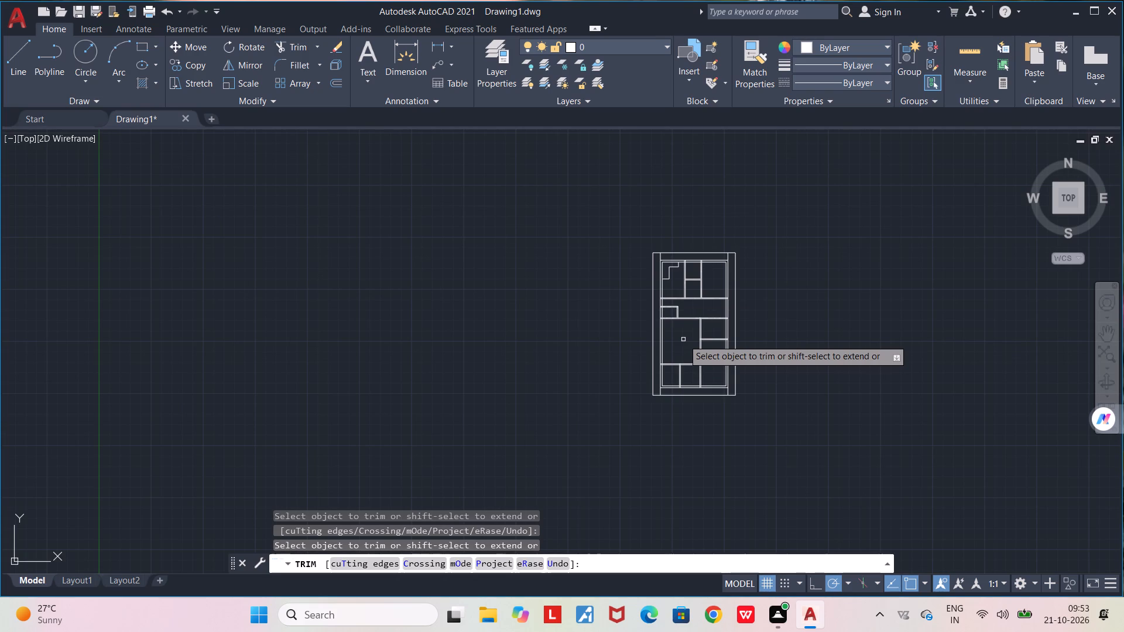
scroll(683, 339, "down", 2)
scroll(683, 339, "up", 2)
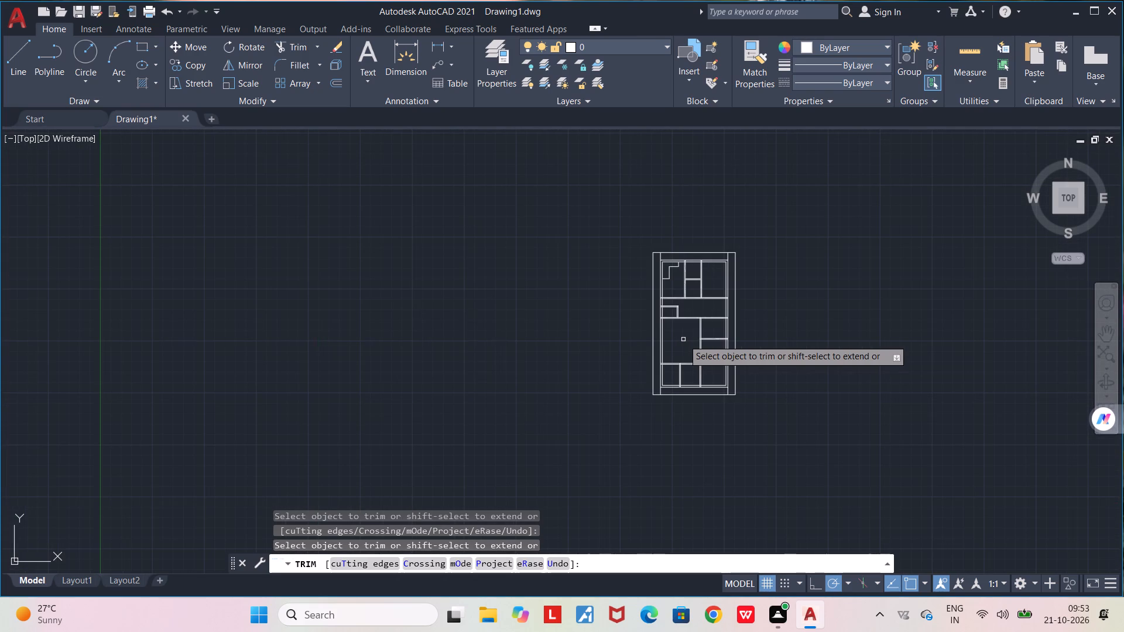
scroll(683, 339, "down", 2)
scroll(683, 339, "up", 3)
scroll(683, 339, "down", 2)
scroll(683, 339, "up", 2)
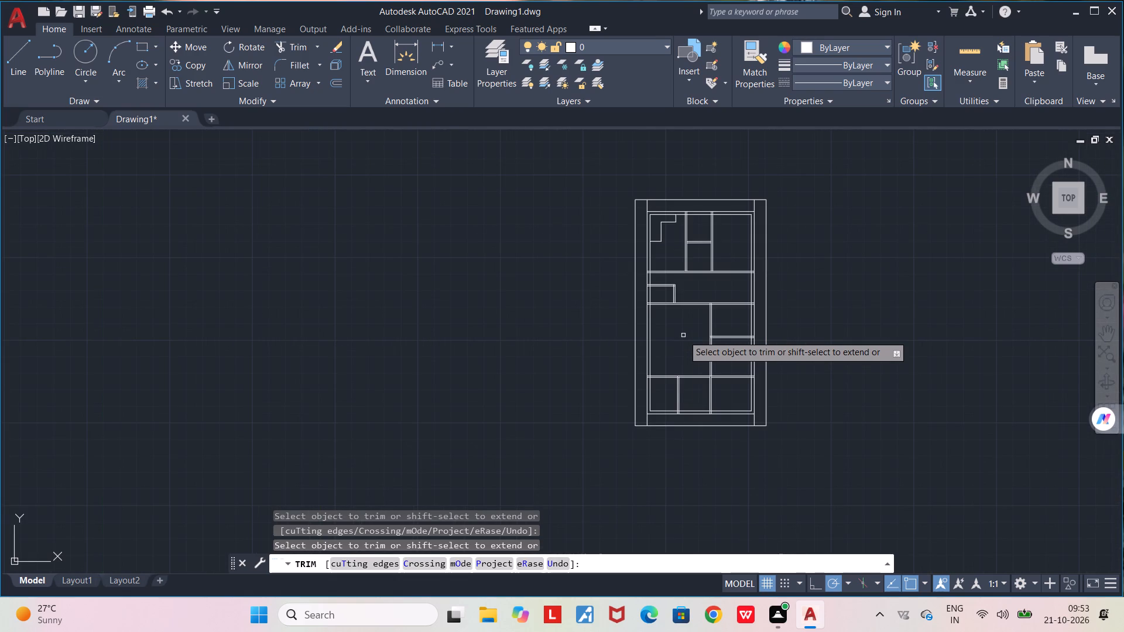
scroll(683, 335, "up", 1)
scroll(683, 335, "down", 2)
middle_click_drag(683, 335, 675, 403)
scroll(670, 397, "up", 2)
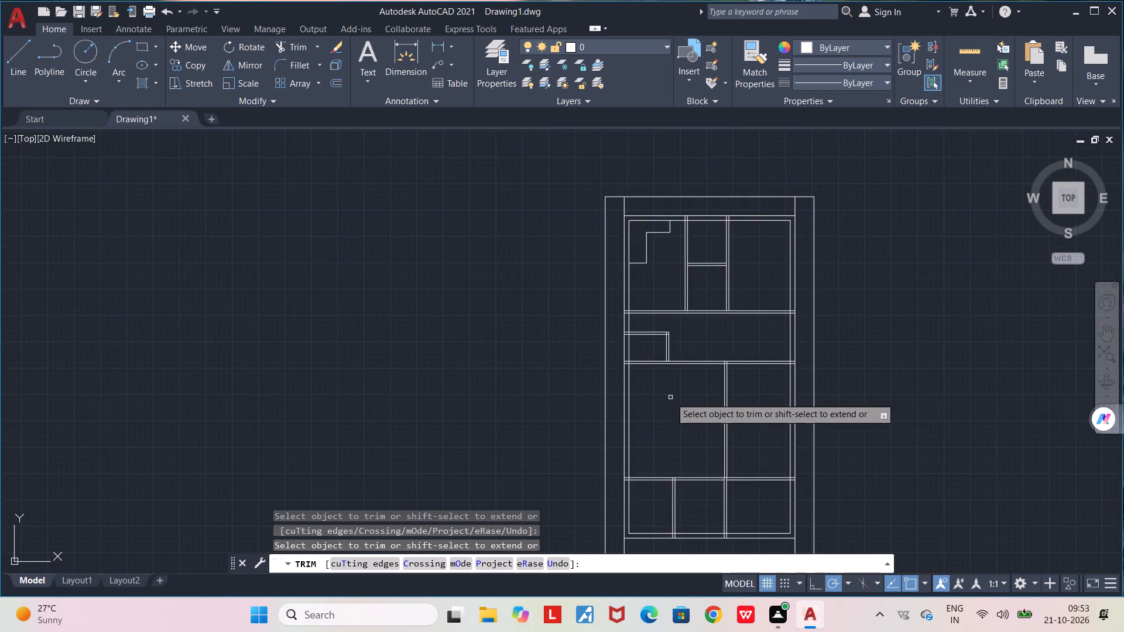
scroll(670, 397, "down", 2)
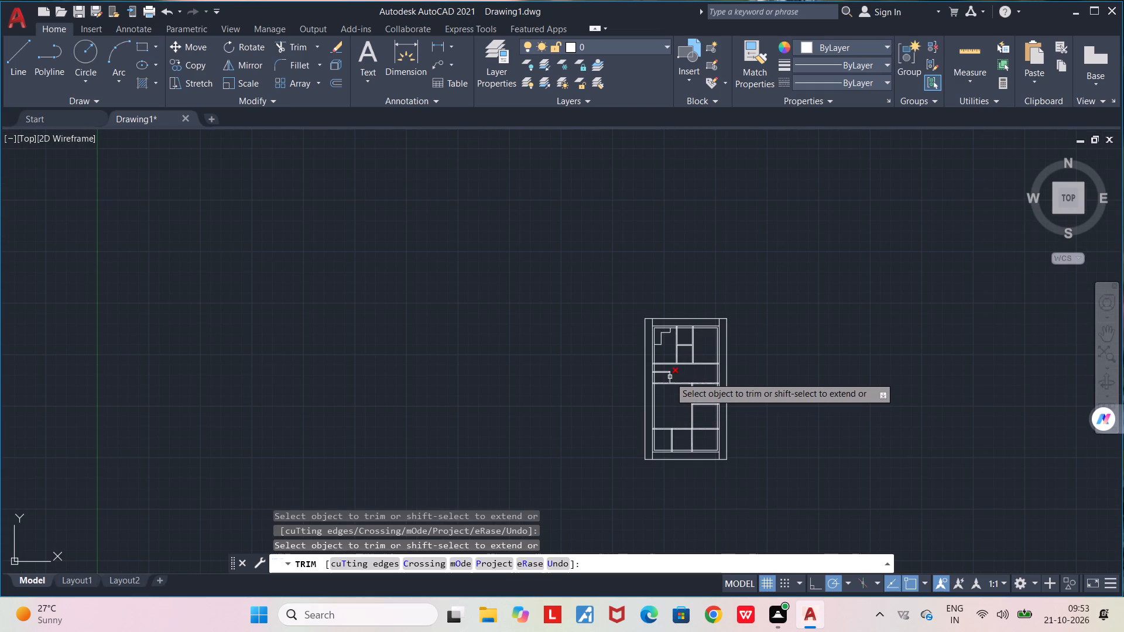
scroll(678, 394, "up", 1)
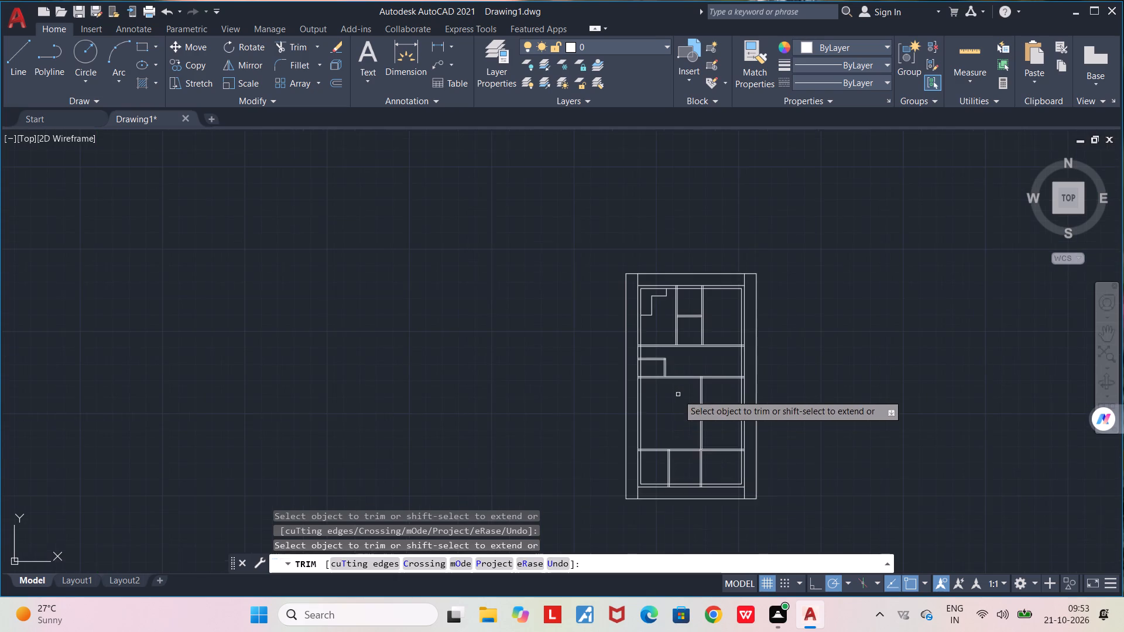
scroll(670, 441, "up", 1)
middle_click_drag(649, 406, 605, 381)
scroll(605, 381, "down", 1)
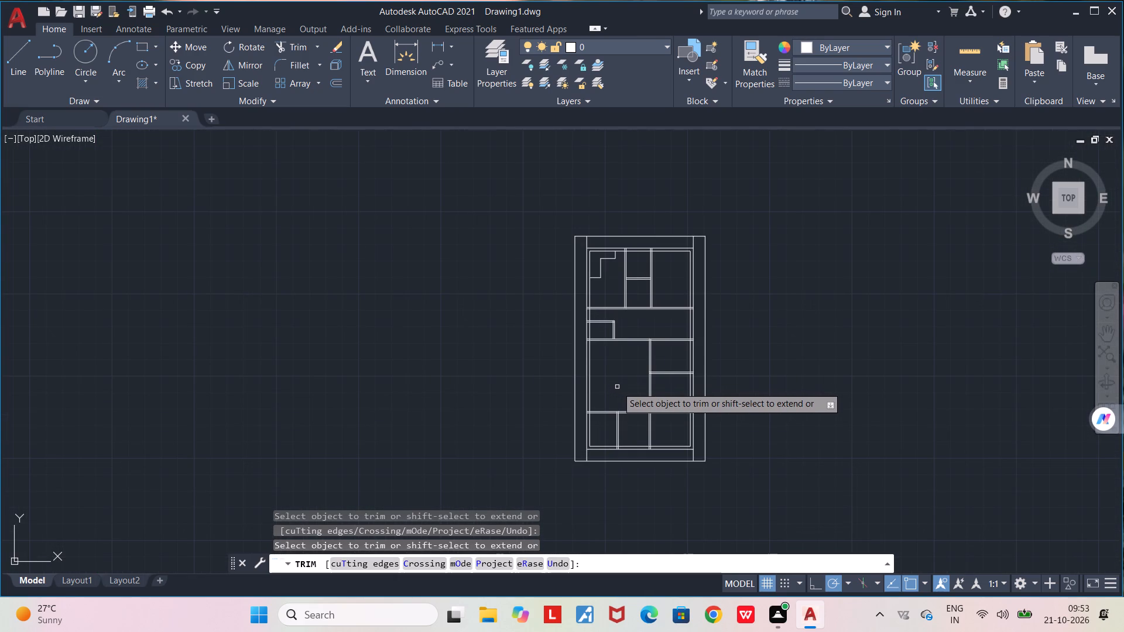
Draw a window rectangle about 5'-5" long across the full thickness of the top-right room's right outer wall.
key("space")
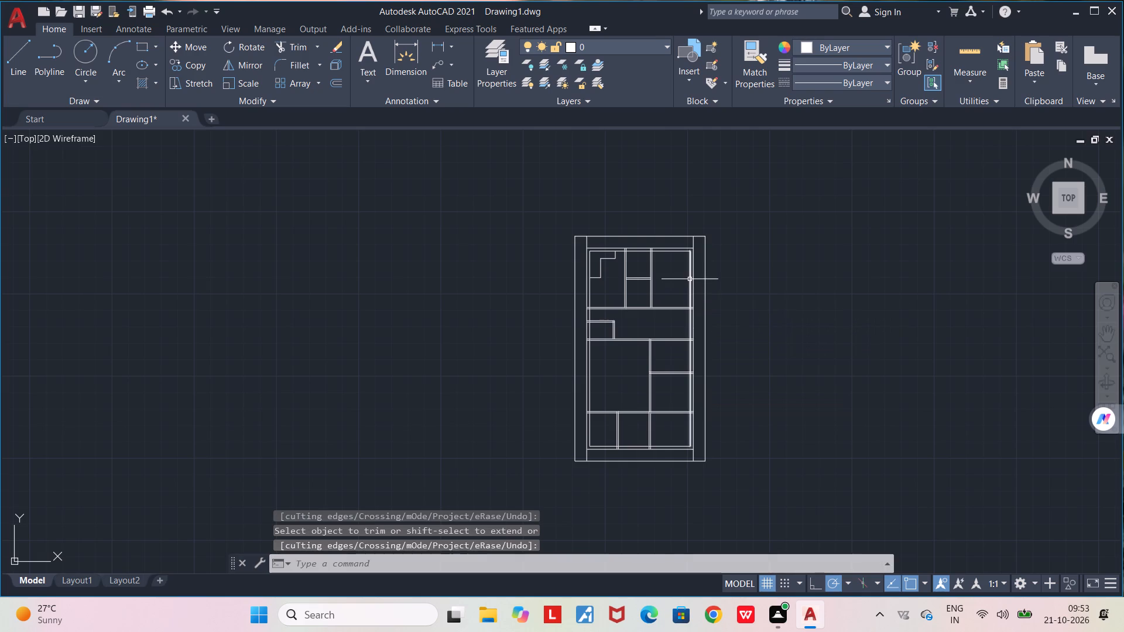
scroll(690, 279, "up", 2)
middle_click_drag(679, 287, 580, 362)
scroll(602, 346, "up", 1)
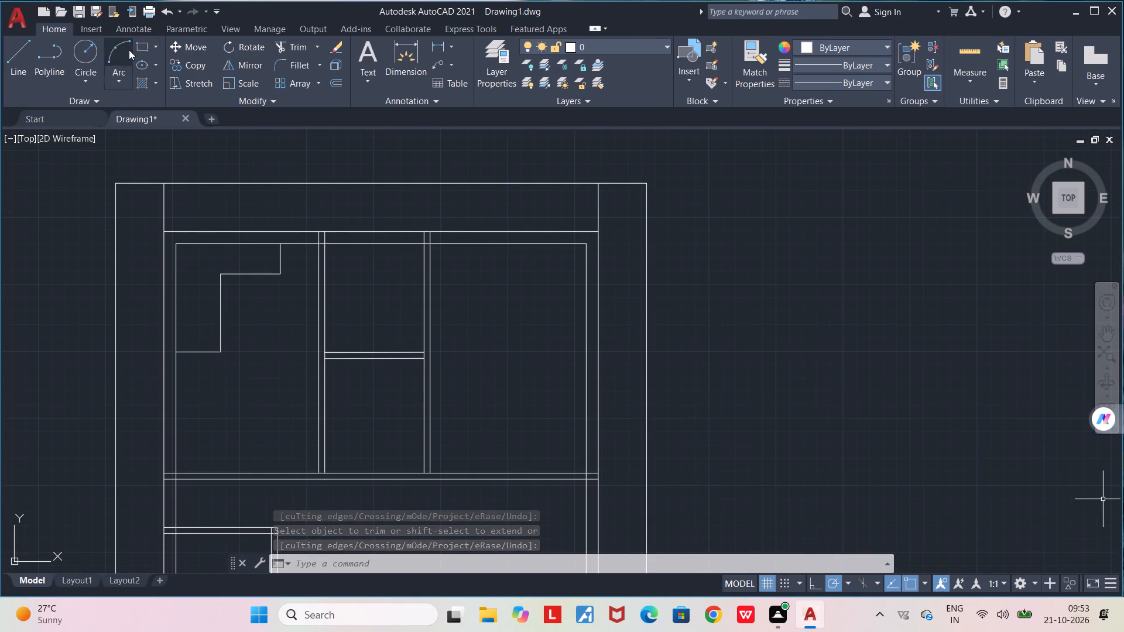
left_click(138, 44)
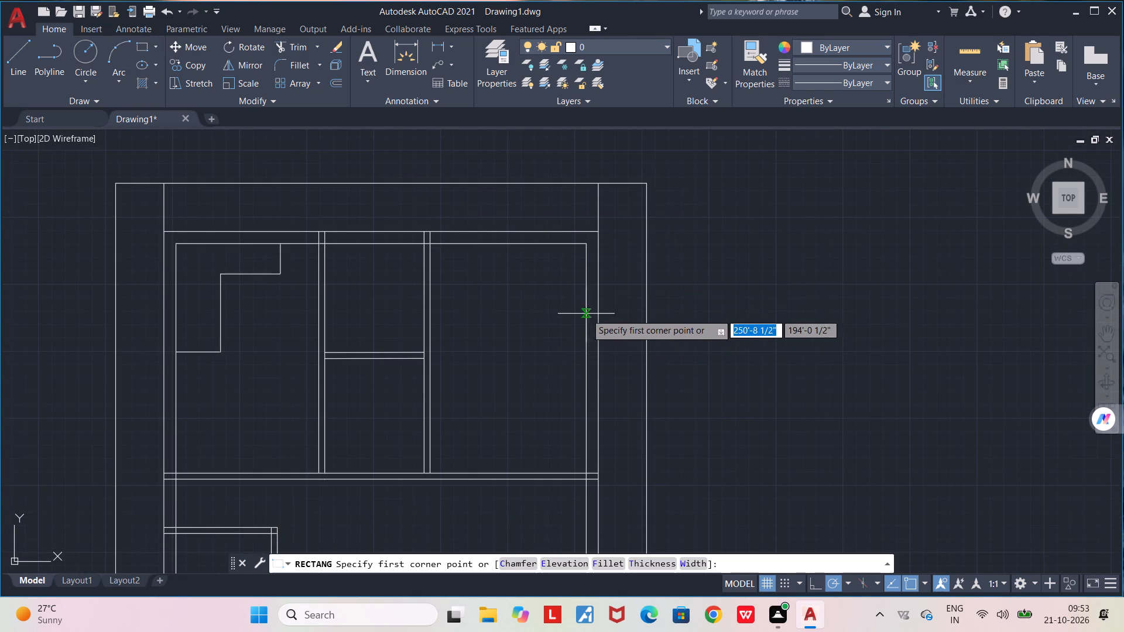
left_click(587, 315)
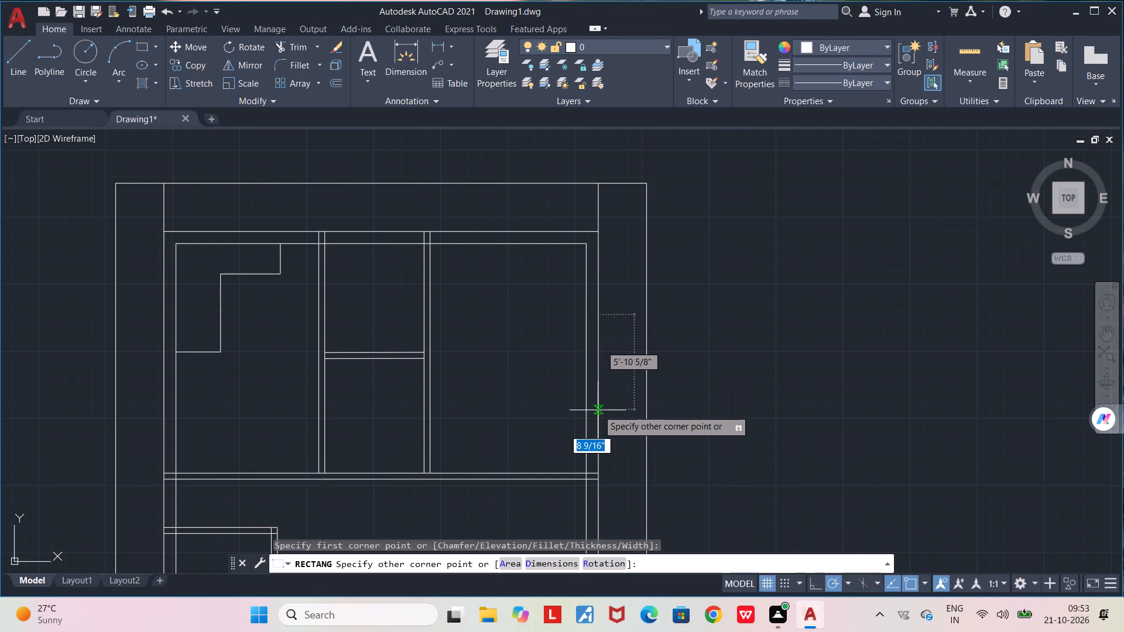
left_click(597, 403)
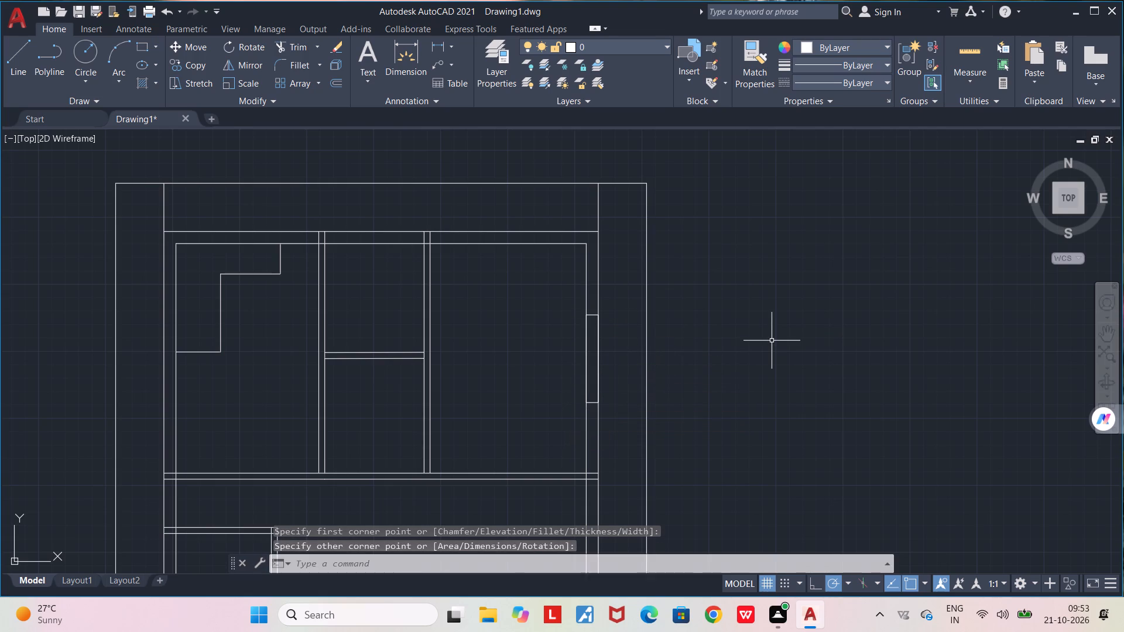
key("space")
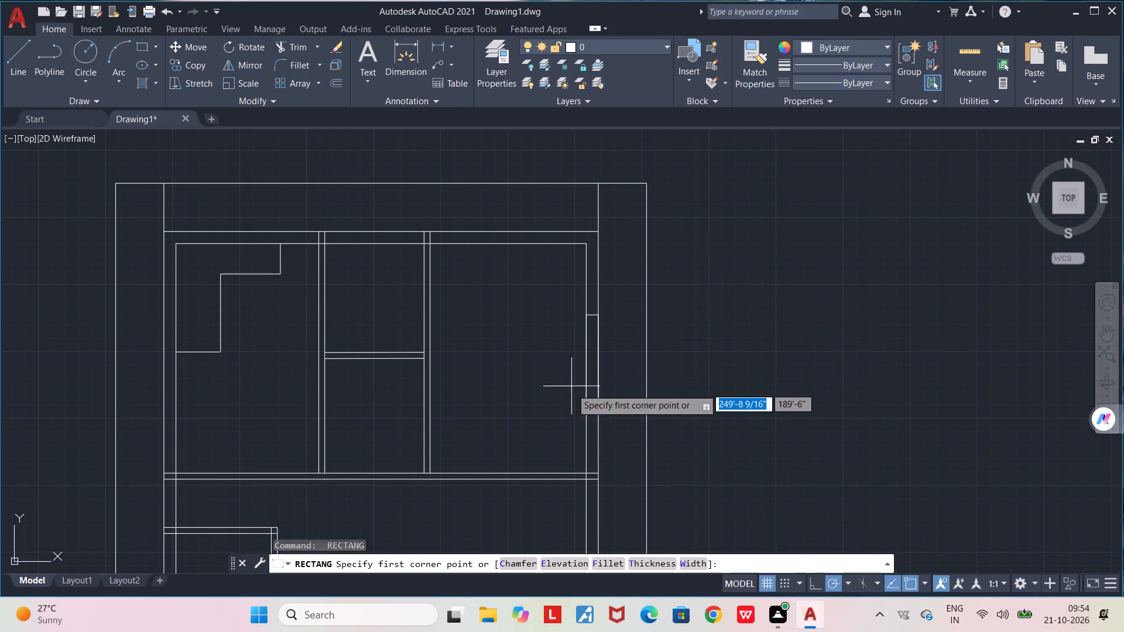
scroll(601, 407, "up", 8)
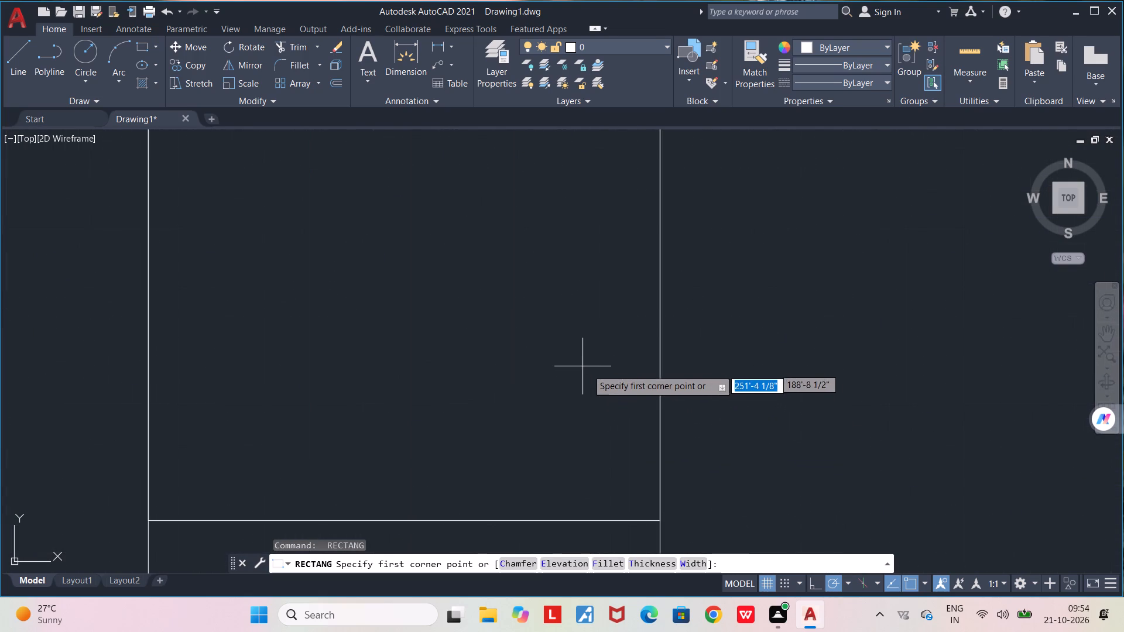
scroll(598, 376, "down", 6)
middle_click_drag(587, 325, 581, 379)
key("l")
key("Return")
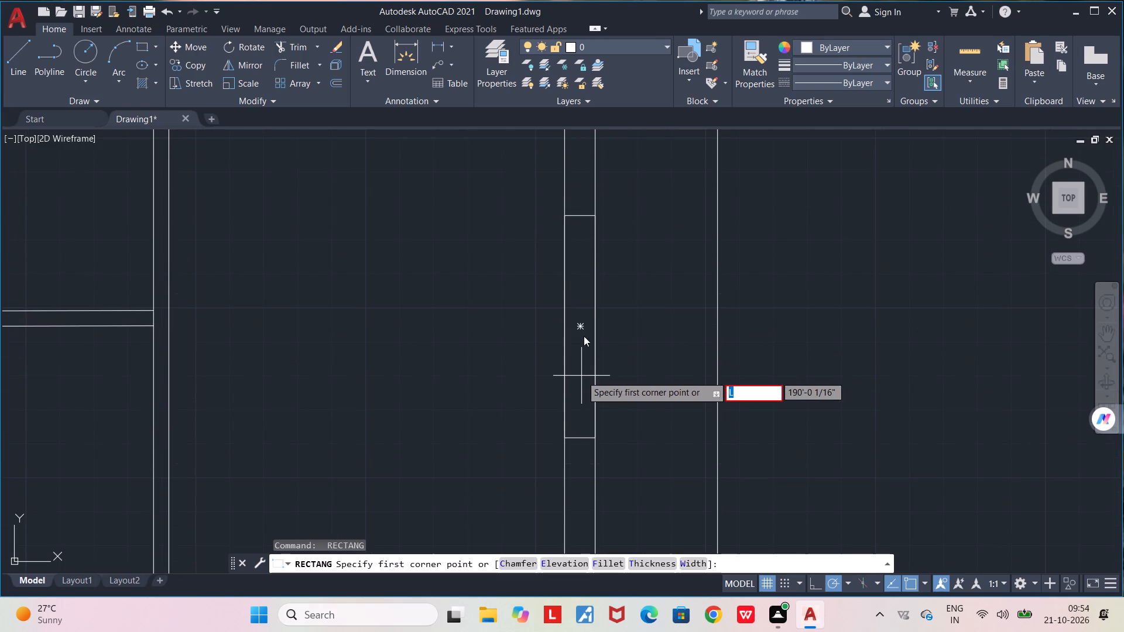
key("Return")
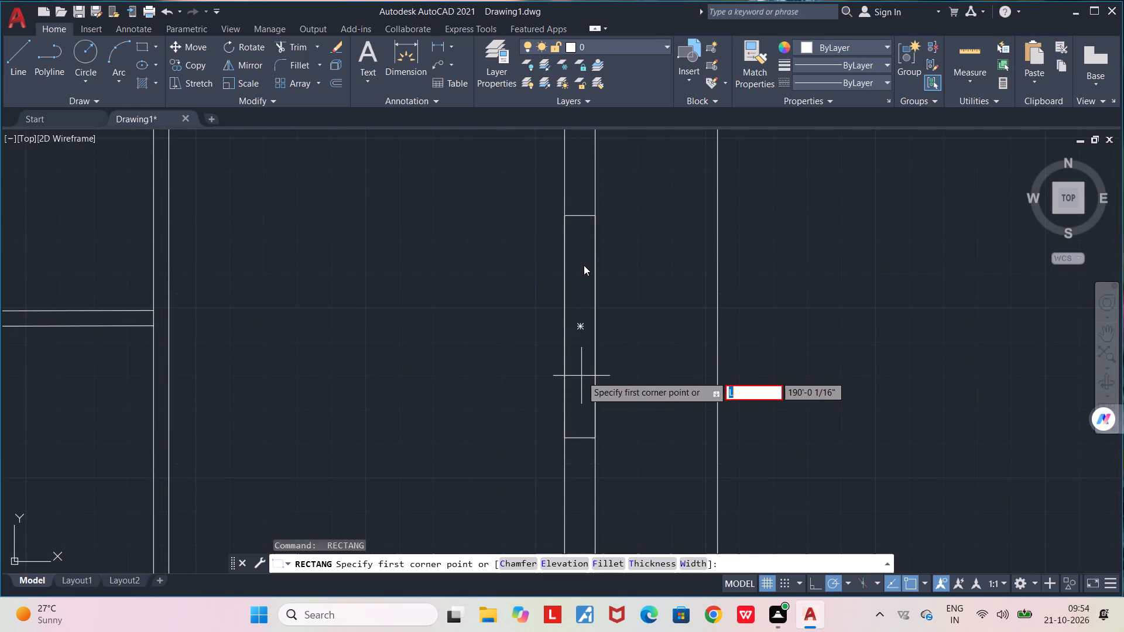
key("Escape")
Draw a vertical centre line through the window rectangle, from the midpoint of its top edge to the midpoint of its bottom edge.
key("l")
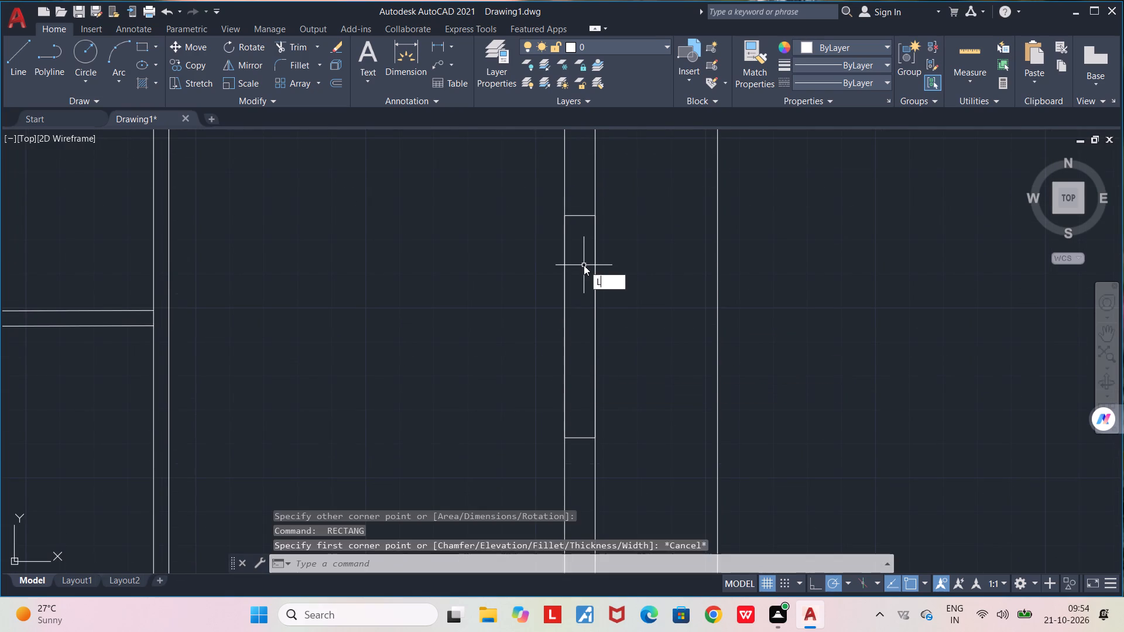
key("Return")
left_click(580, 217)
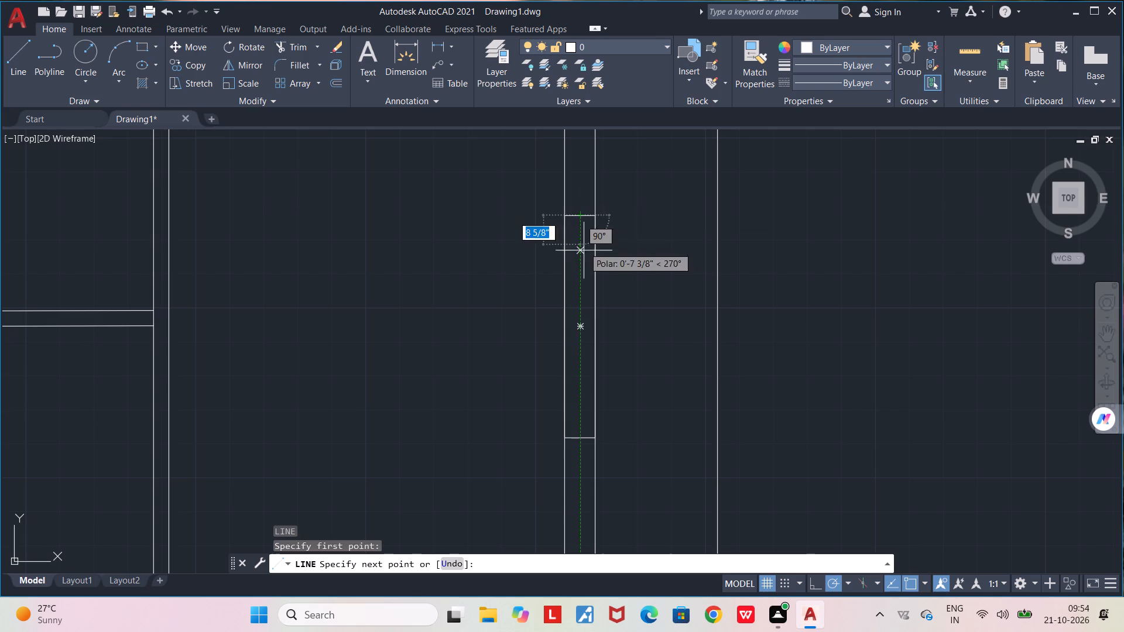
left_click(576, 439)
key("space")
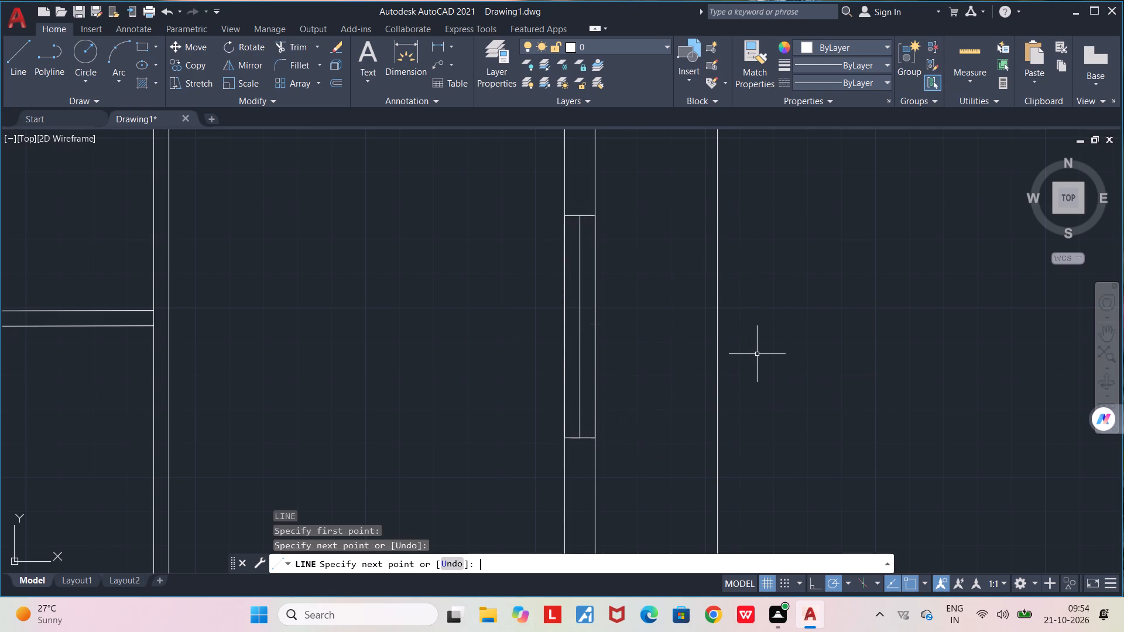
Draw a vertical line about 5'-7" long between the window's inner edge and centre line, from its top edge to just past its bottom edge.
key("l")
key("Return")
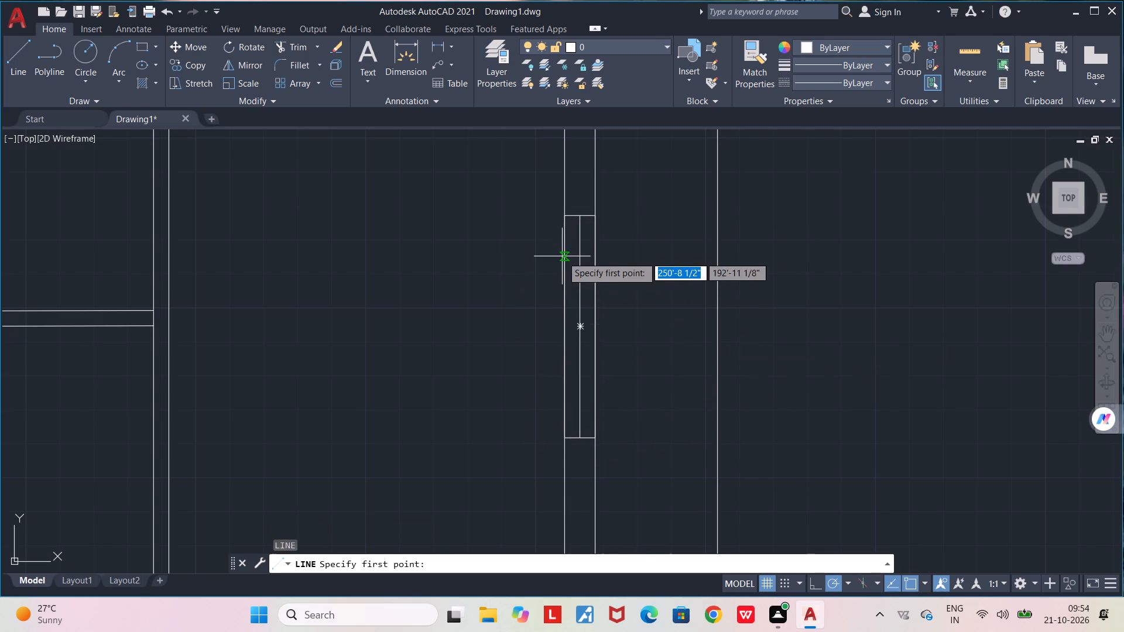
scroll(564, 229, "up", 2)
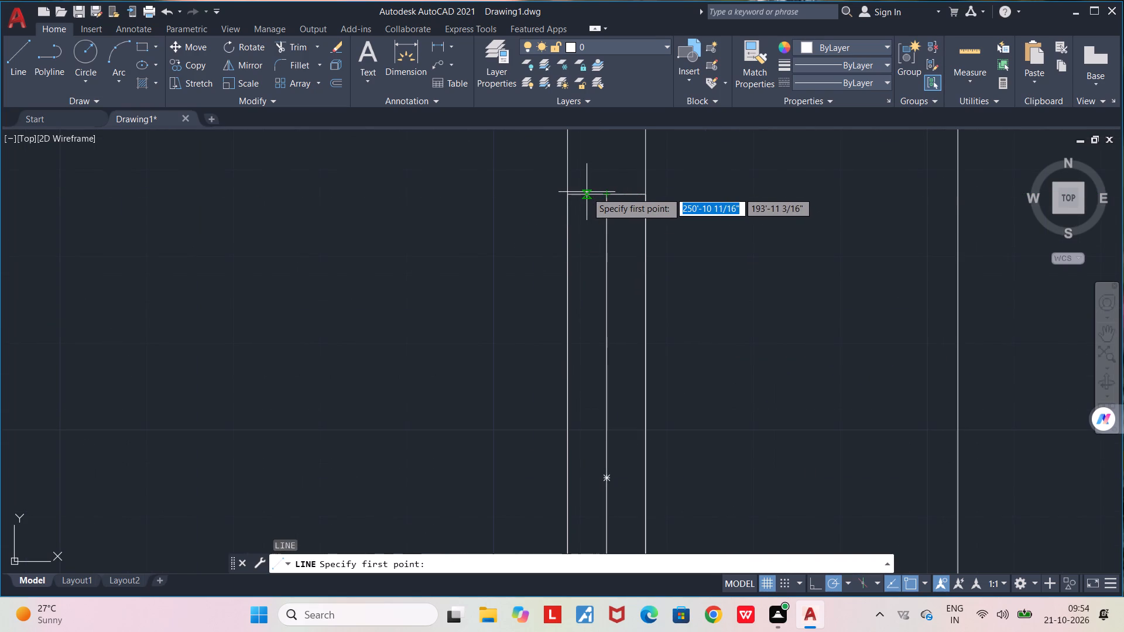
left_click(585, 192)
middle_click_drag(588, 308, 585, 274)
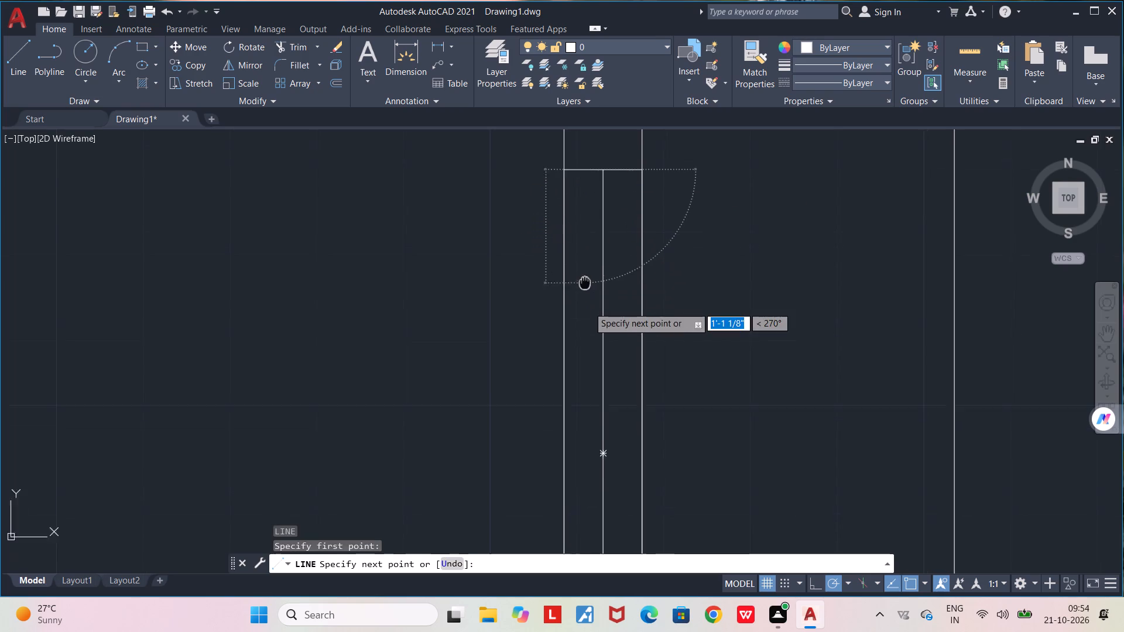
middle_click_drag(585, 274, 585, 200)
scroll(585, 200, "down", 3)
scroll(582, 297, "up", 4)
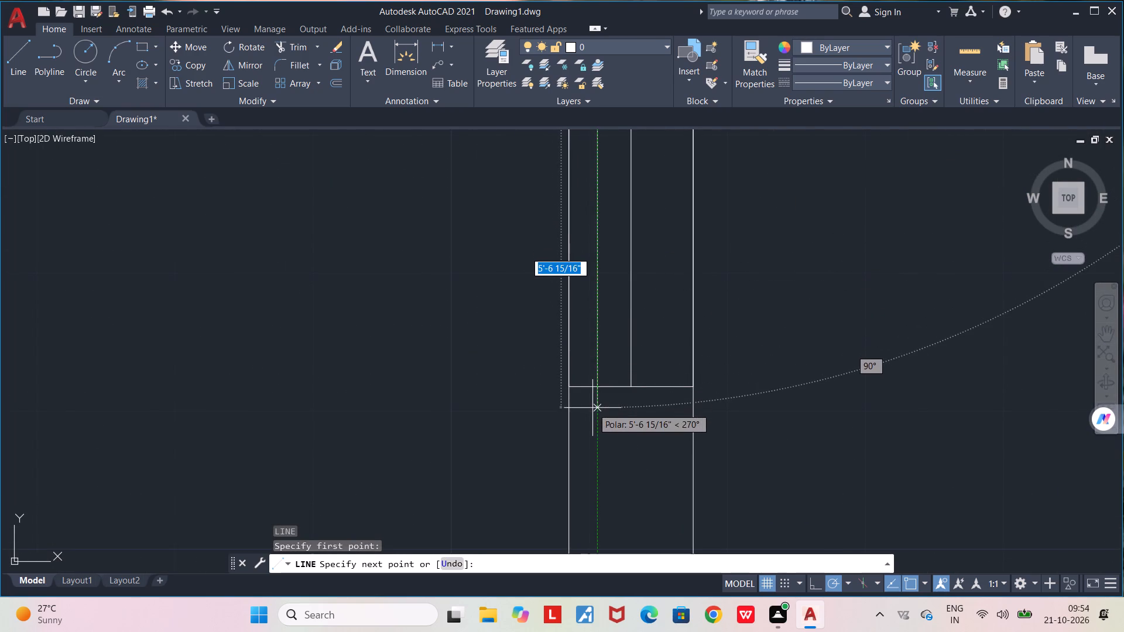
left_click(592, 408)
key("space")
Trim the overhang of the window's inner pane line below the window's bottom edge.
type("TR")
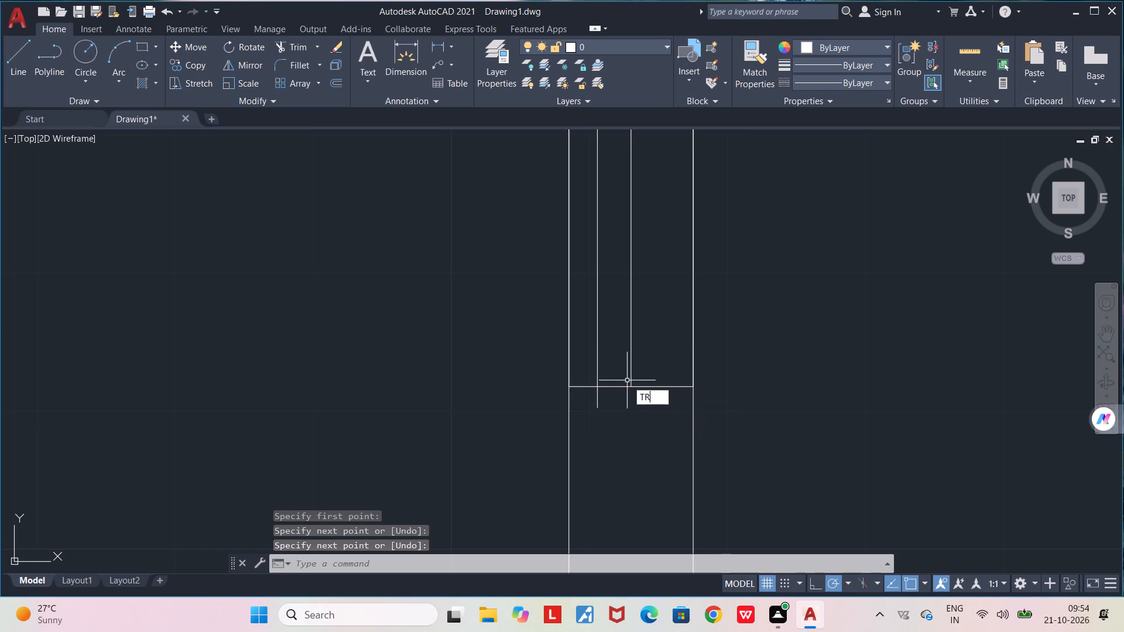
key("Return")
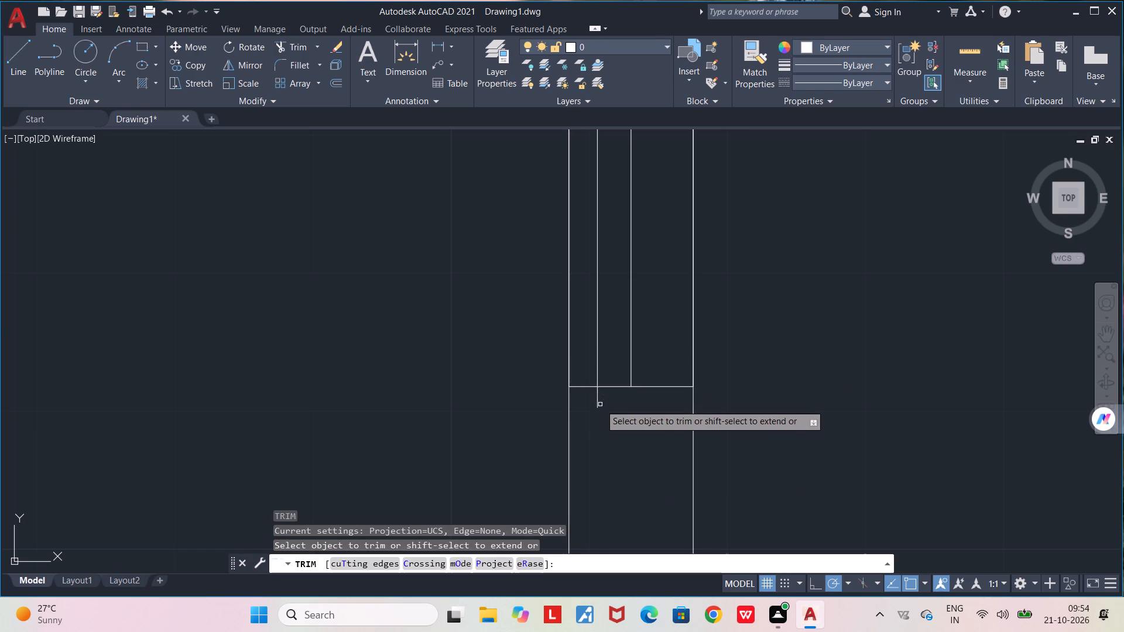
left_click(598, 403)
scroll(594, 398, "down", 5)
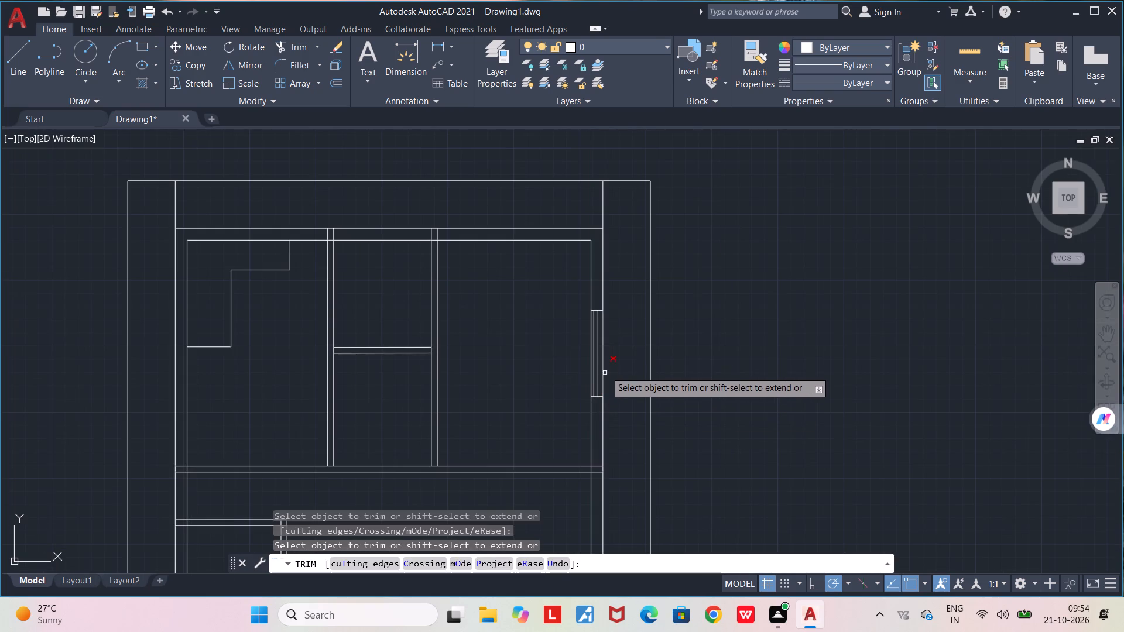
scroll(597, 358, "up", 4)
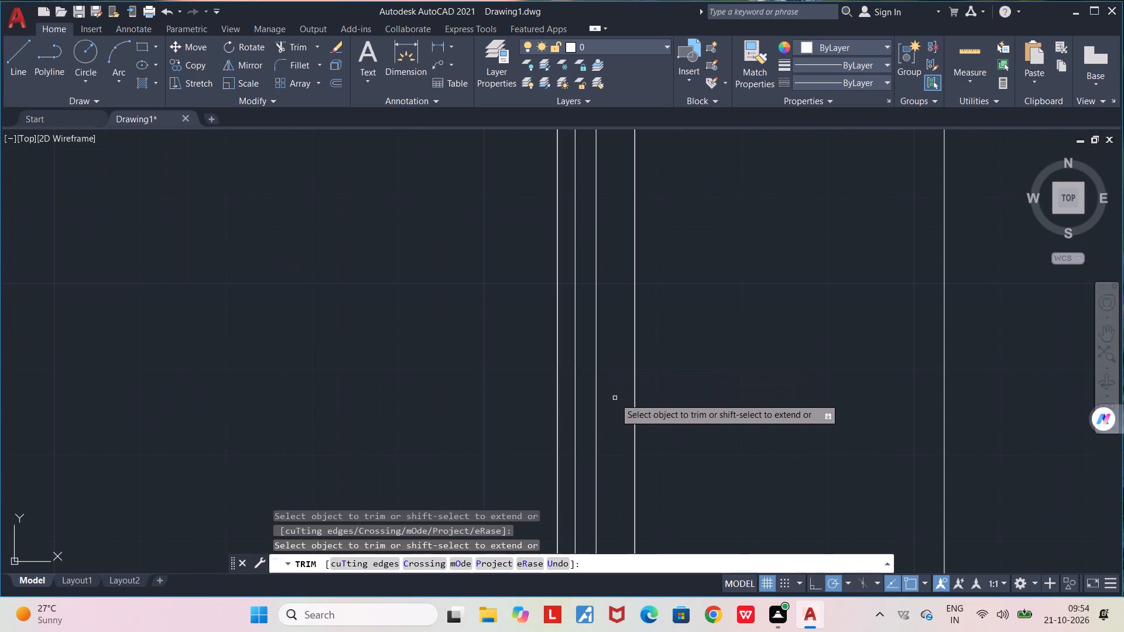
key("space")
Draw a vertical pane line about 5'-5 1/2" long between the right-wall window's centre line and outer edge, from its bottom edge to its top edge.
key("l")
key("Return")
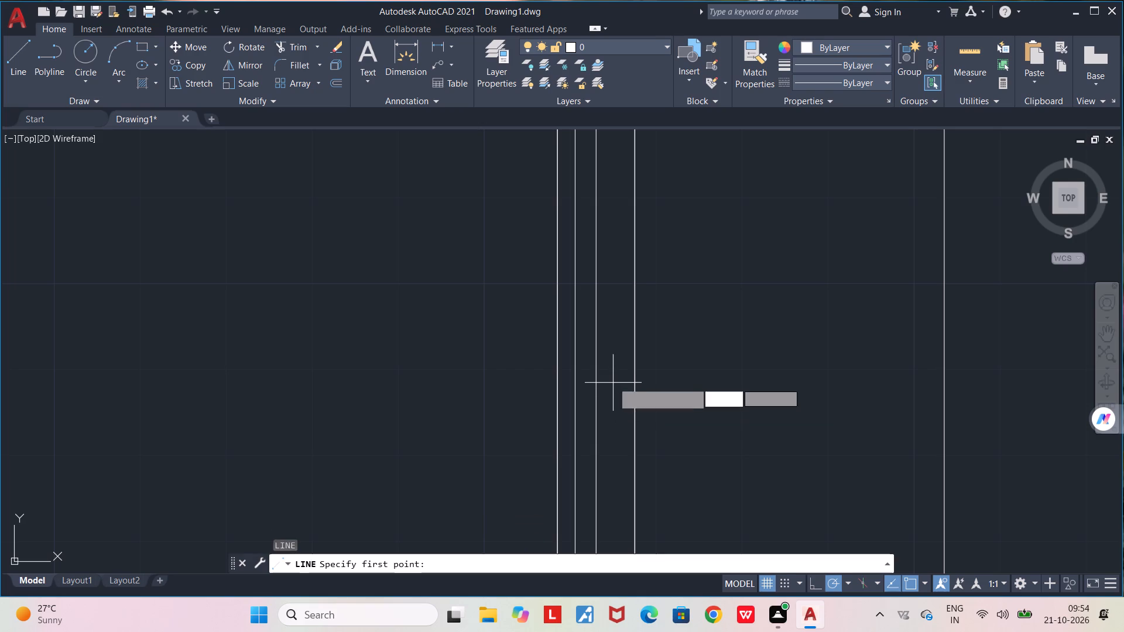
scroll(613, 381, "down", 3)
scroll(616, 430, "up", 3)
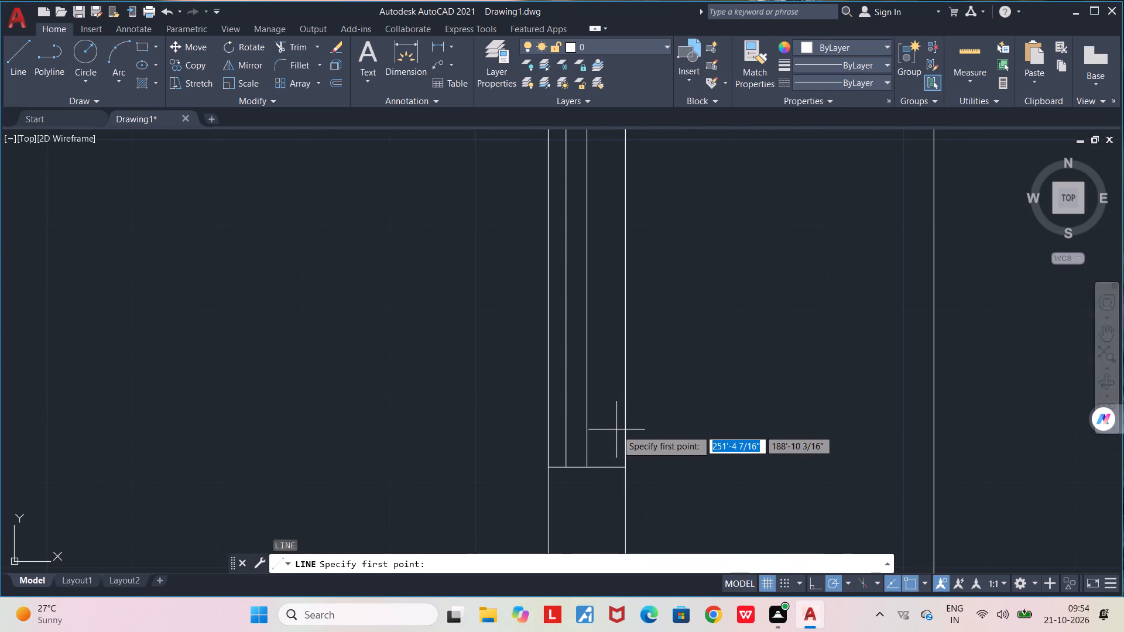
left_click(604, 464)
middle_click_drag(601, 289, 594, 327)
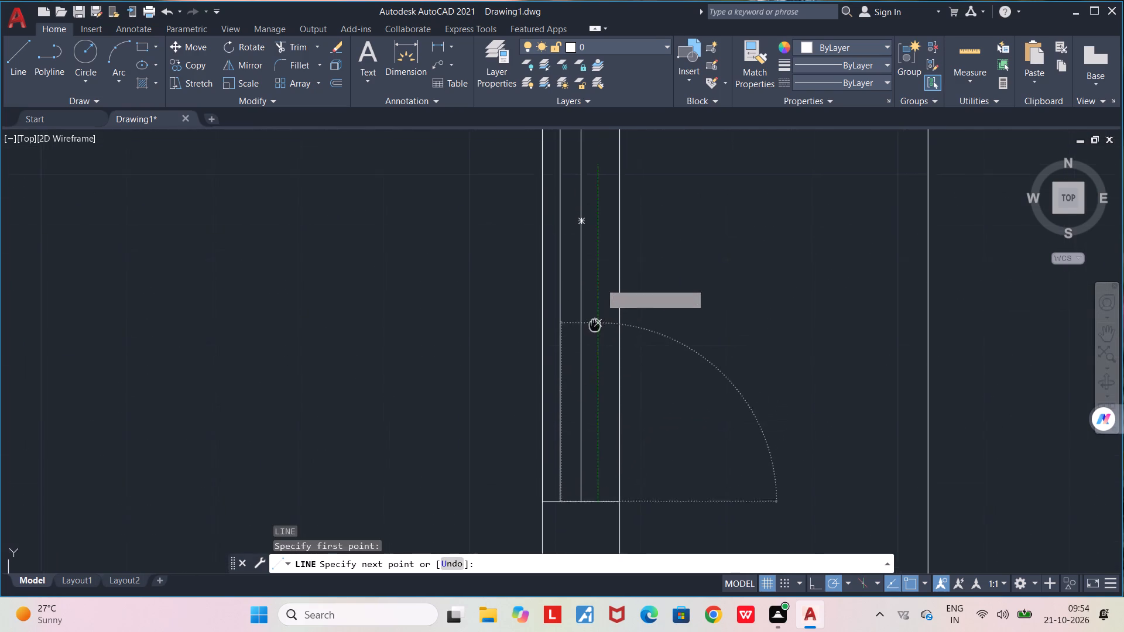
middle_click_drag(594, 327, 572, 409)
scroll(572, 409, "down", 2)
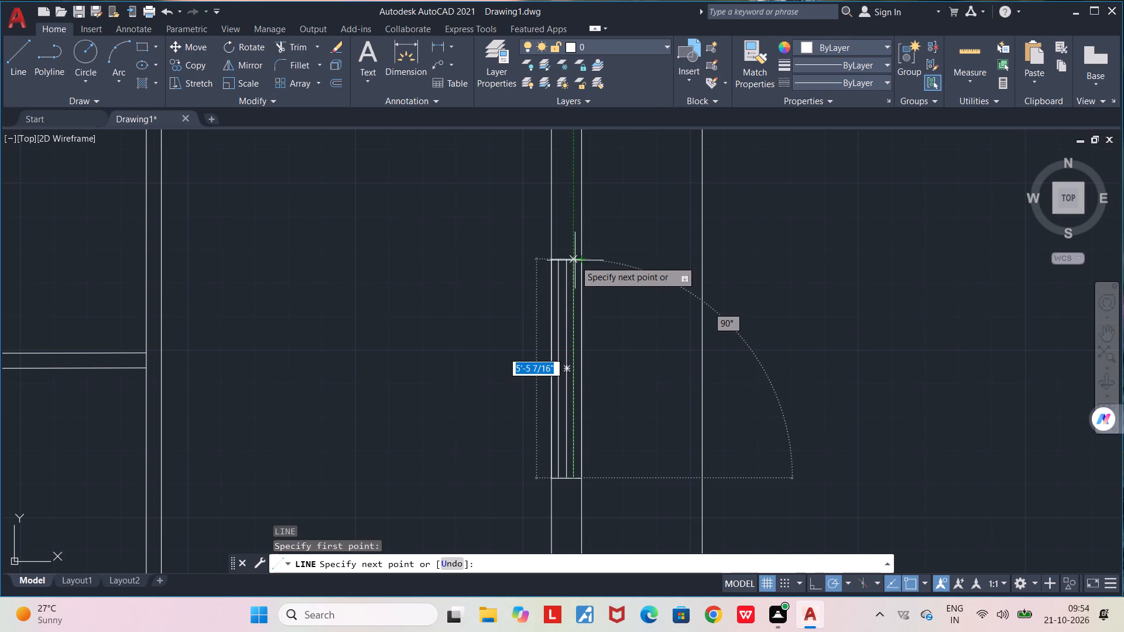
scroll(572, 259, "up", 4)
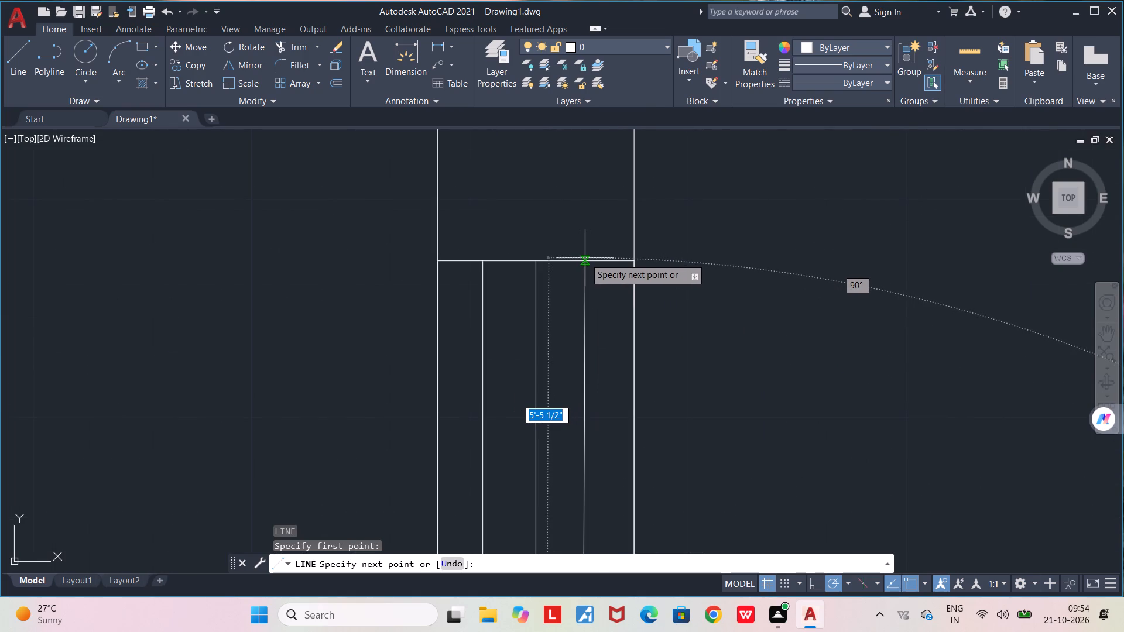
left_click(585, 258)
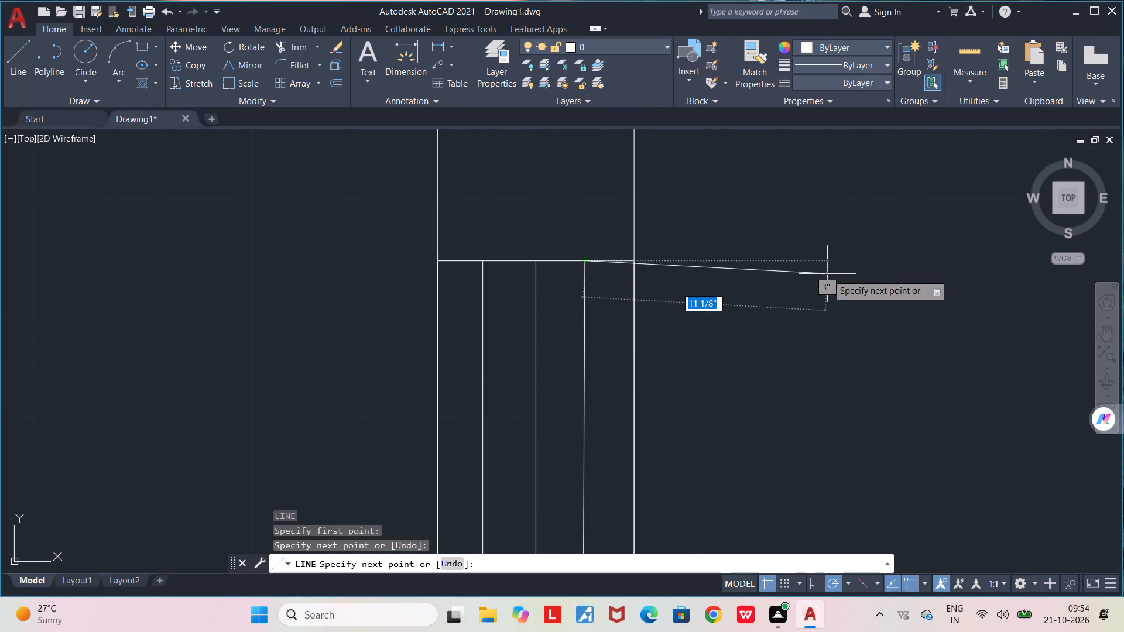
key("space")
Draw a window rectangle about 5'-1" long across the 9" top outer wall of the top-left room, ending at the L-shaped outline's right edge.
scroll(773, 266, "down", 8)
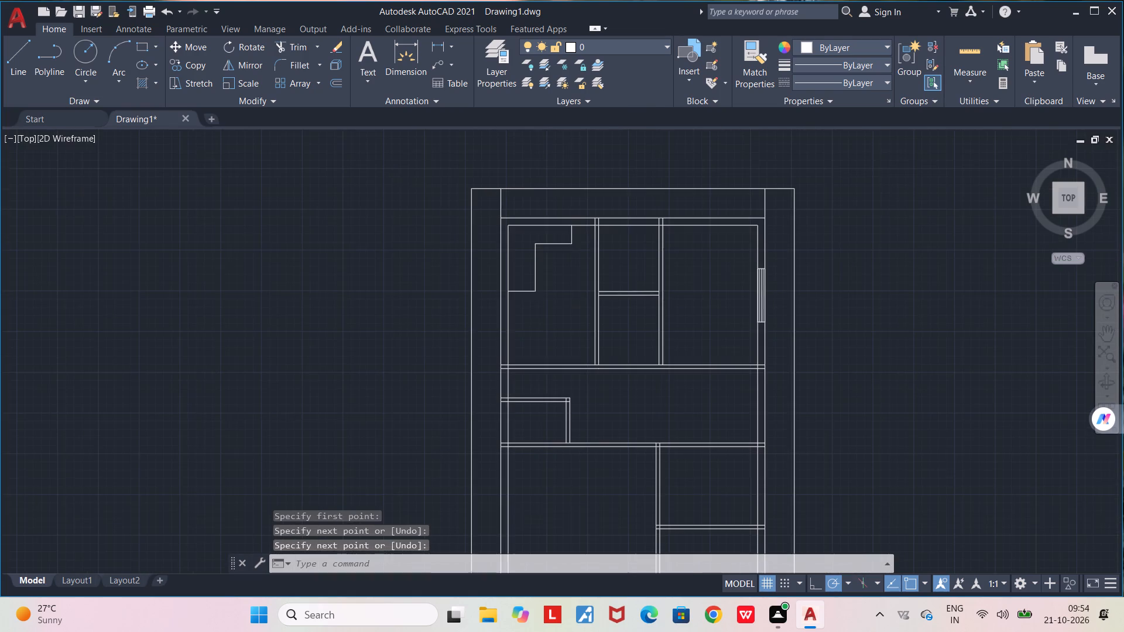
middle_click_drag(696, 266, 556, 232)
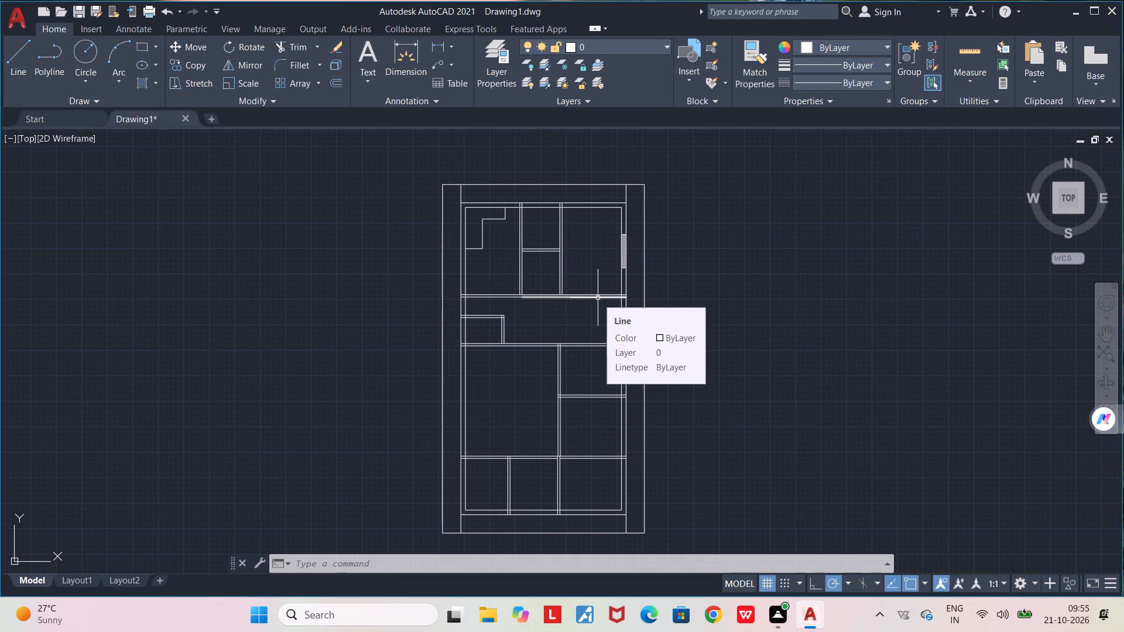
middle_click_drag(517, 269, 556, 322)
scroll(538, 283, "up", 1)
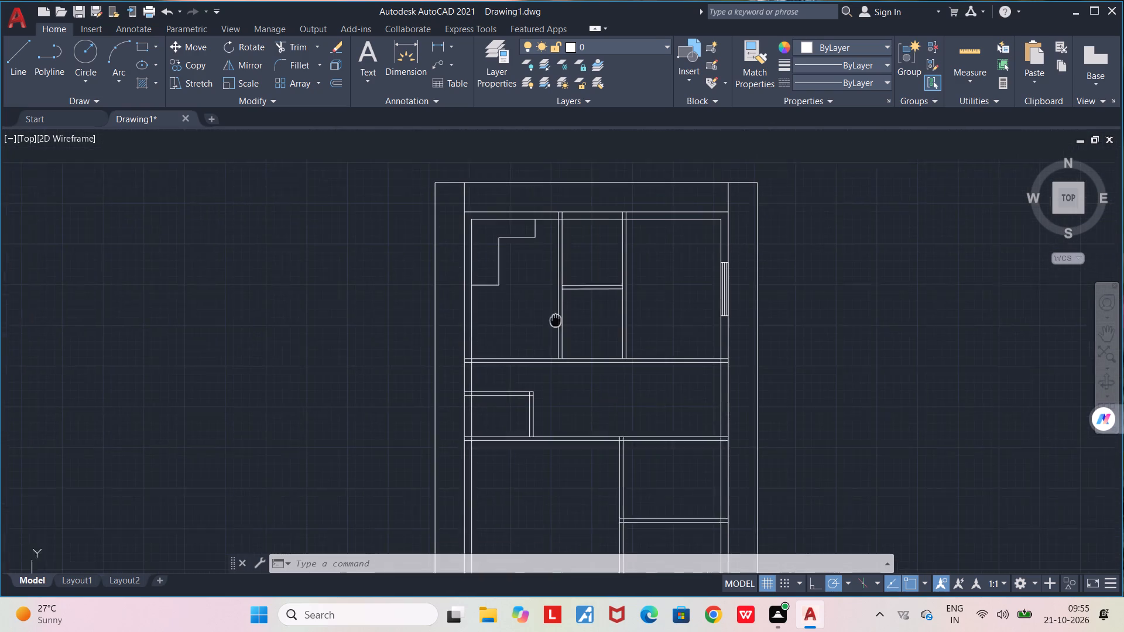
middle_click_drag(556, 322, 557, 328)
scroll(509, 226, "up", 2)
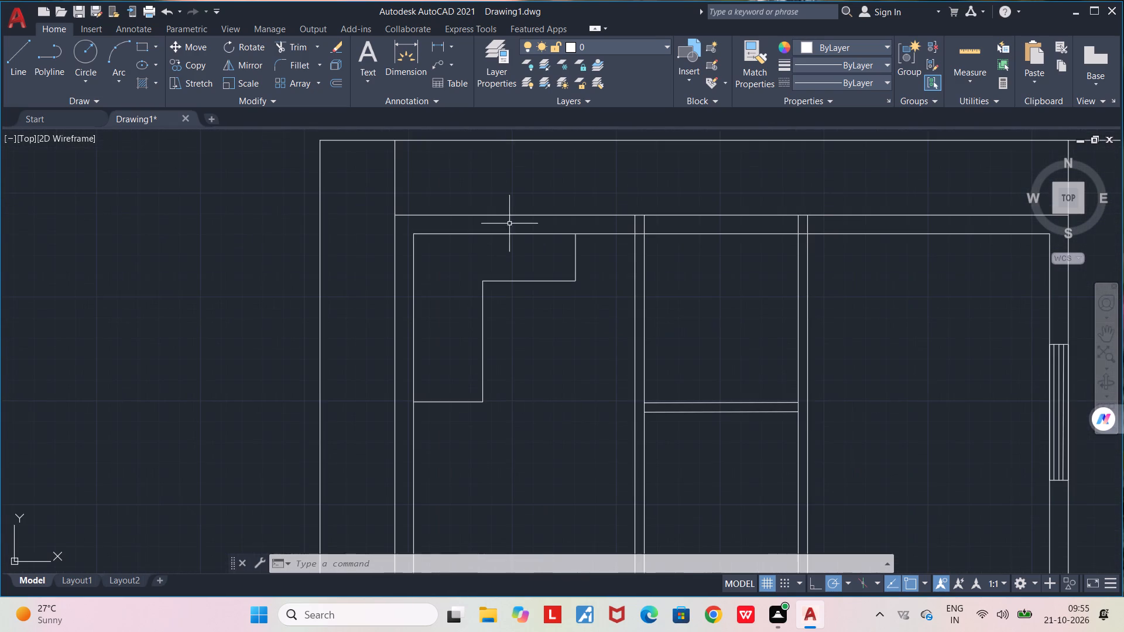
left_click(139, 47)
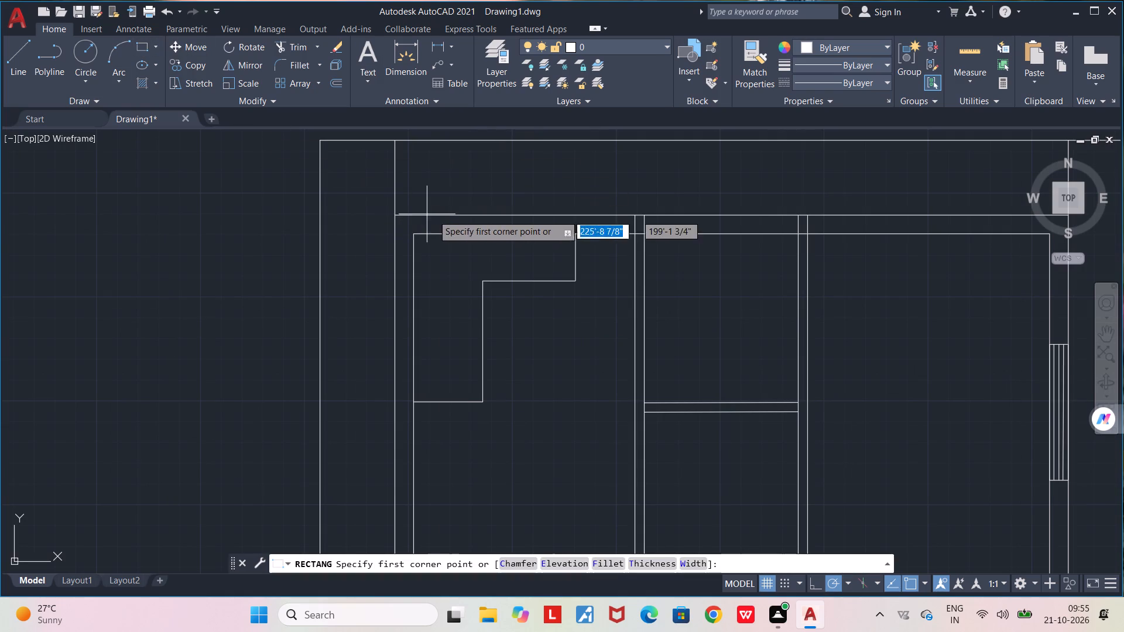
scroll(474, 225, "up", 2)
left_click(409, 199)
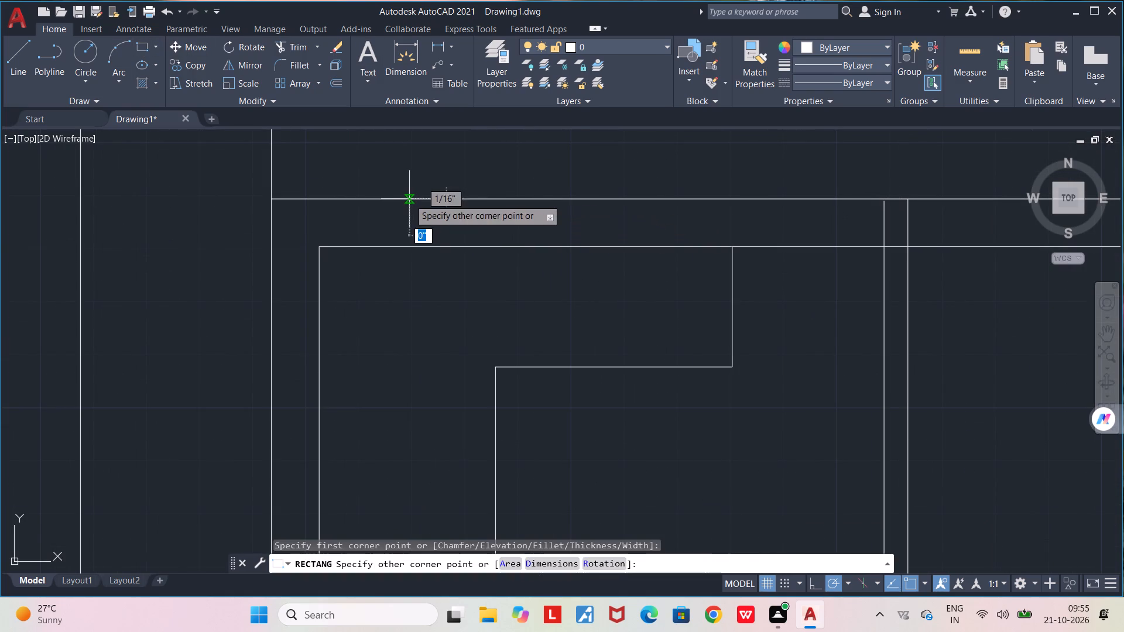
left_click(729, 249)
Draw a zero-height rectangle as the new window's horizontal centre line, from the midpoint of its left edge to the midpoint of its right edge.
key("space")
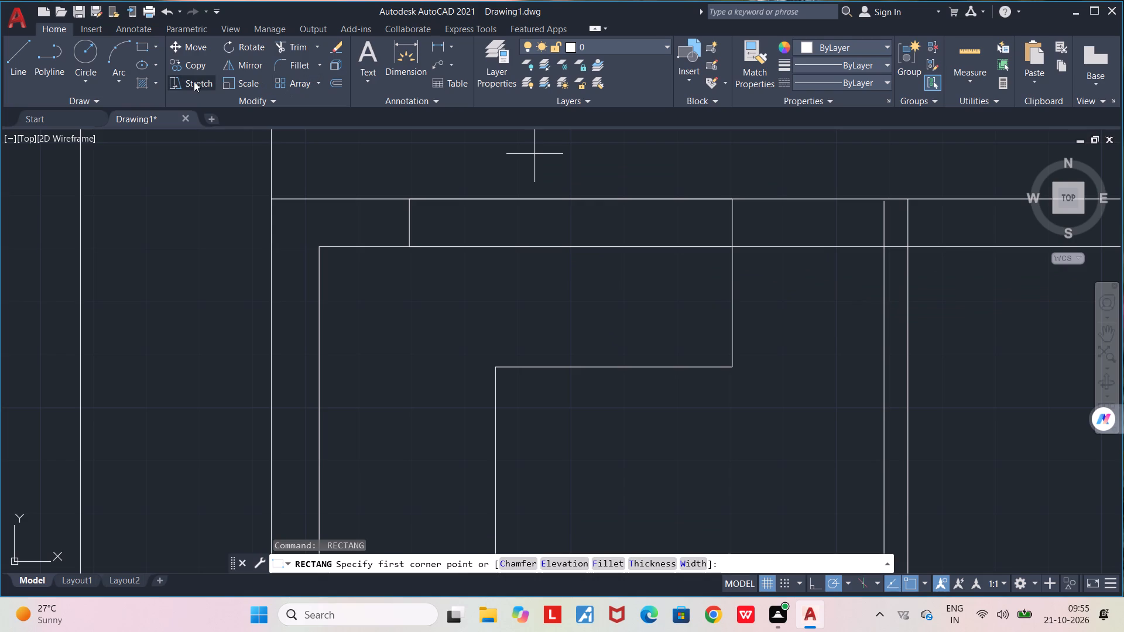
key("l")
key("Return")
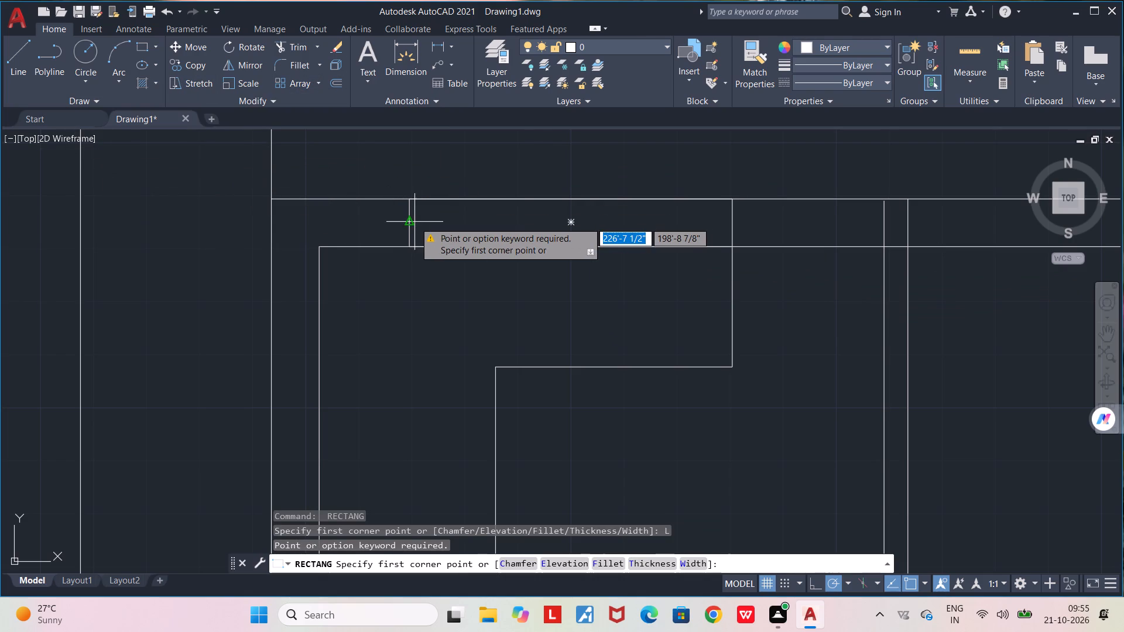
left_click(410, 222)
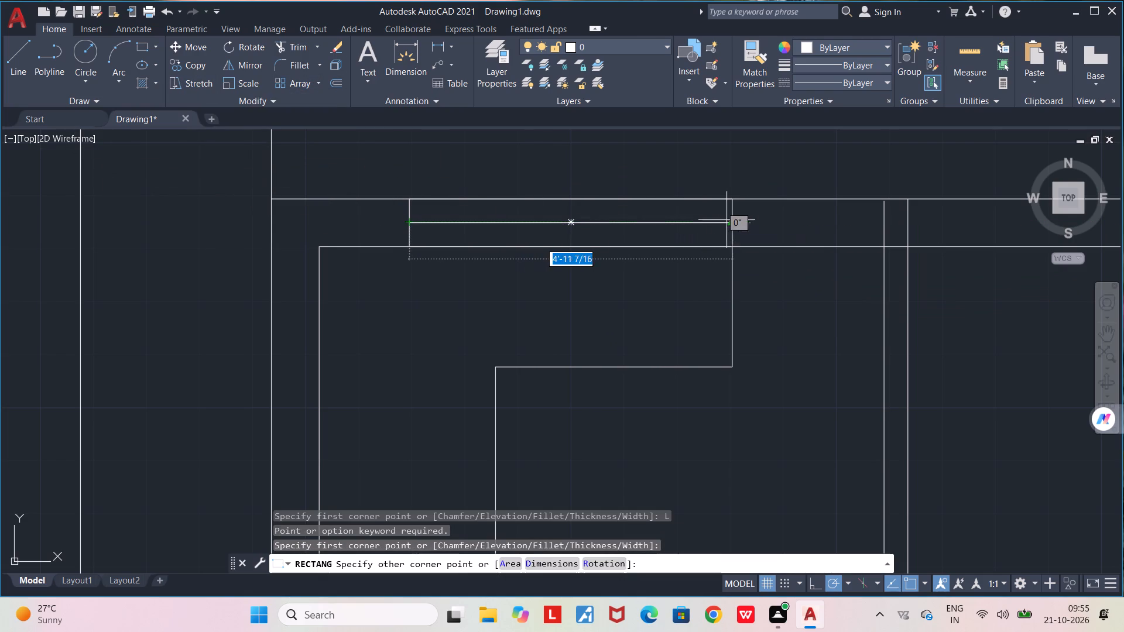
left_click(734, 223)
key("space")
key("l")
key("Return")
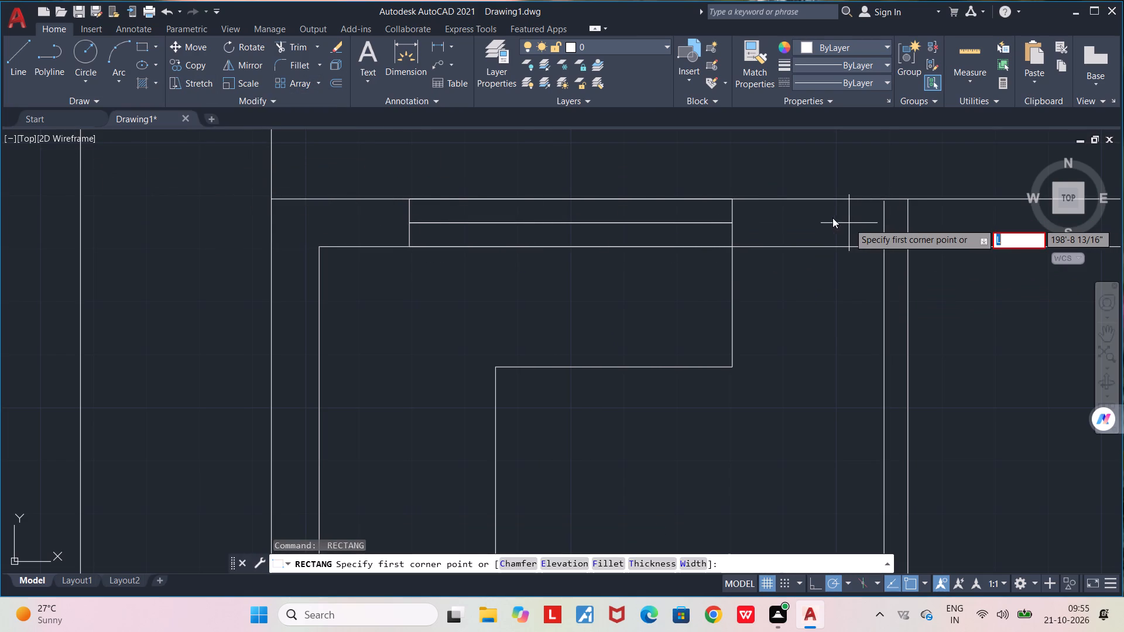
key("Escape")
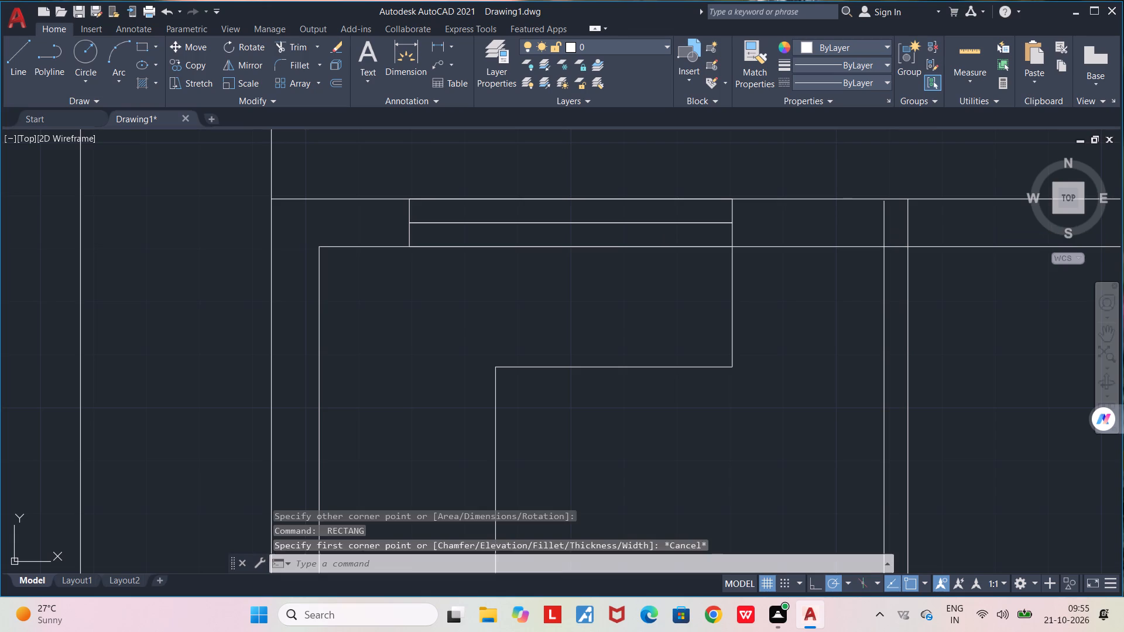
Draw a horizontal pane line about 5'-2 1/2" long between the top-wall window's centre line and inner edge, extending just past its right end.
key("l")
key("Return")
scroll(470, 243, "up", 1)
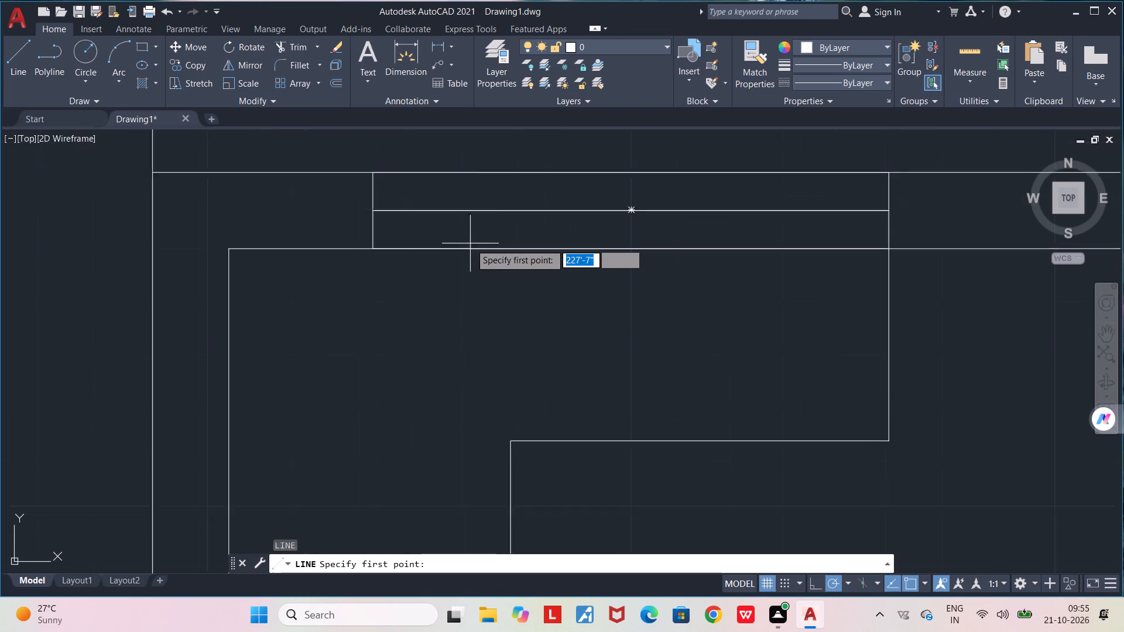
scroll(470, 243, "up", 1)
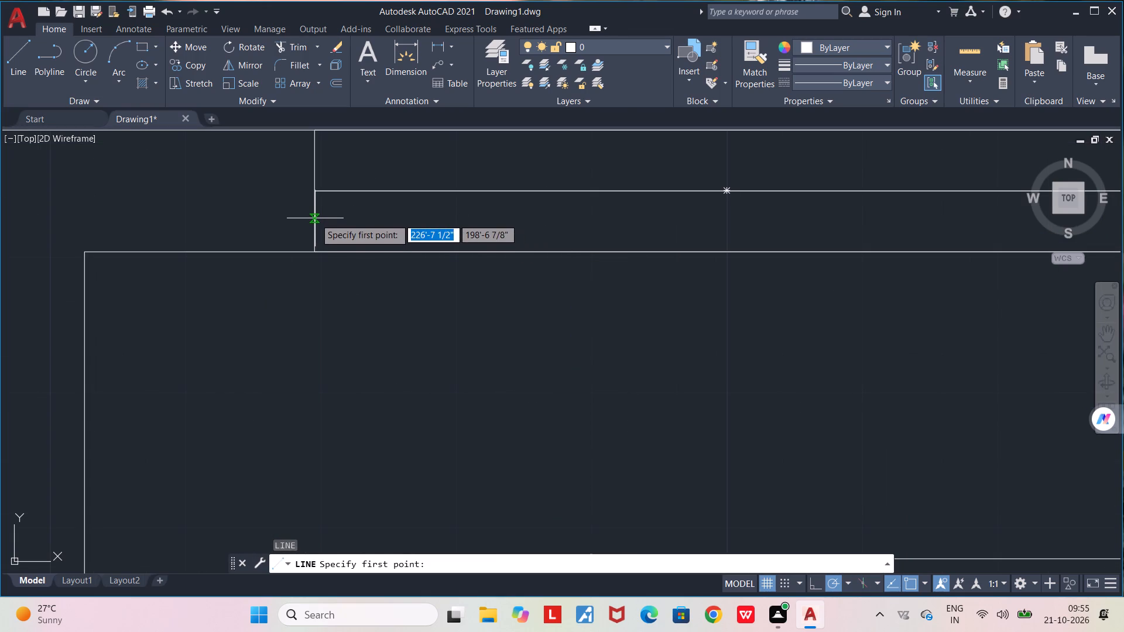
left_click(315, 222)
scroll(597, 217, "down", 5)
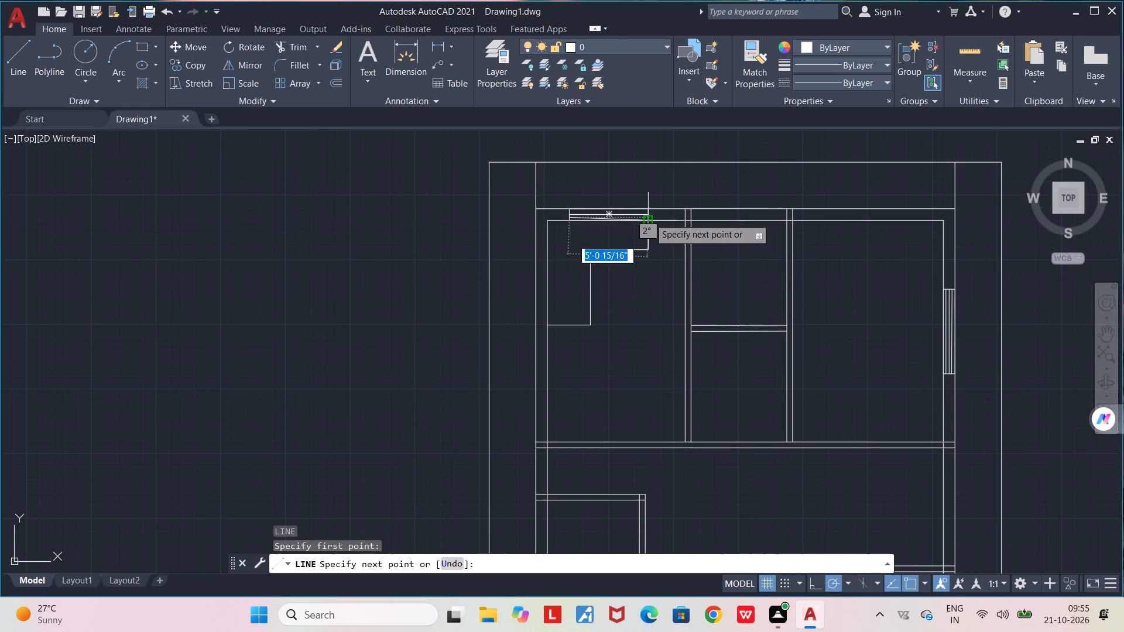
scroll(649, 218, "up", 4)
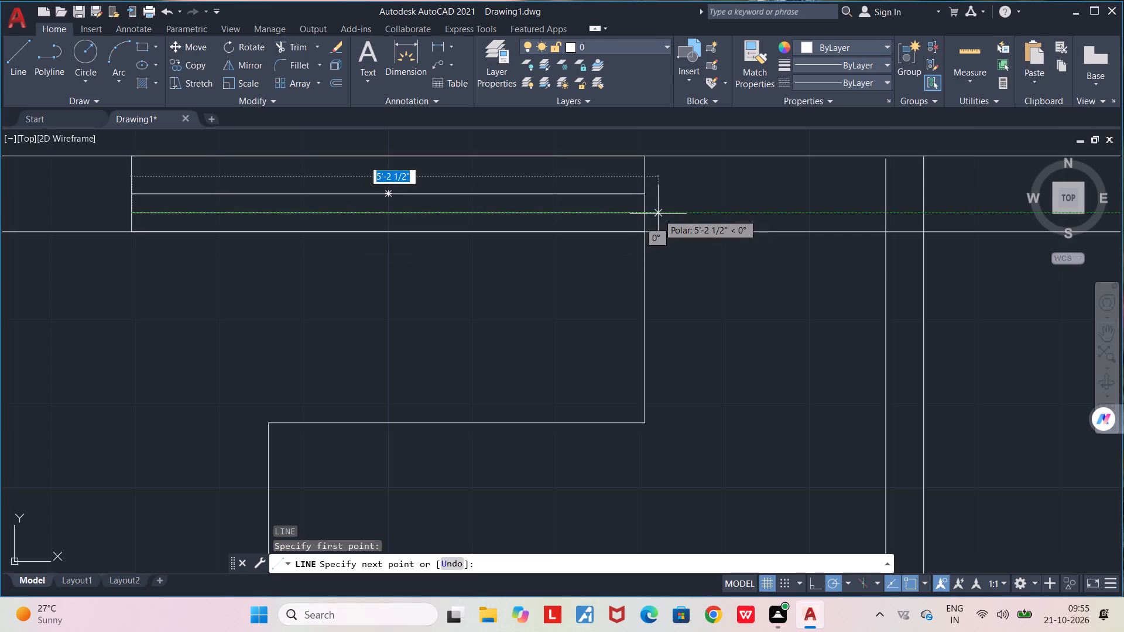
left_click(658, 214)
key("space")
Trim the overhang of the inner pane line beyond the top-wall window's right edge.
type("TR")
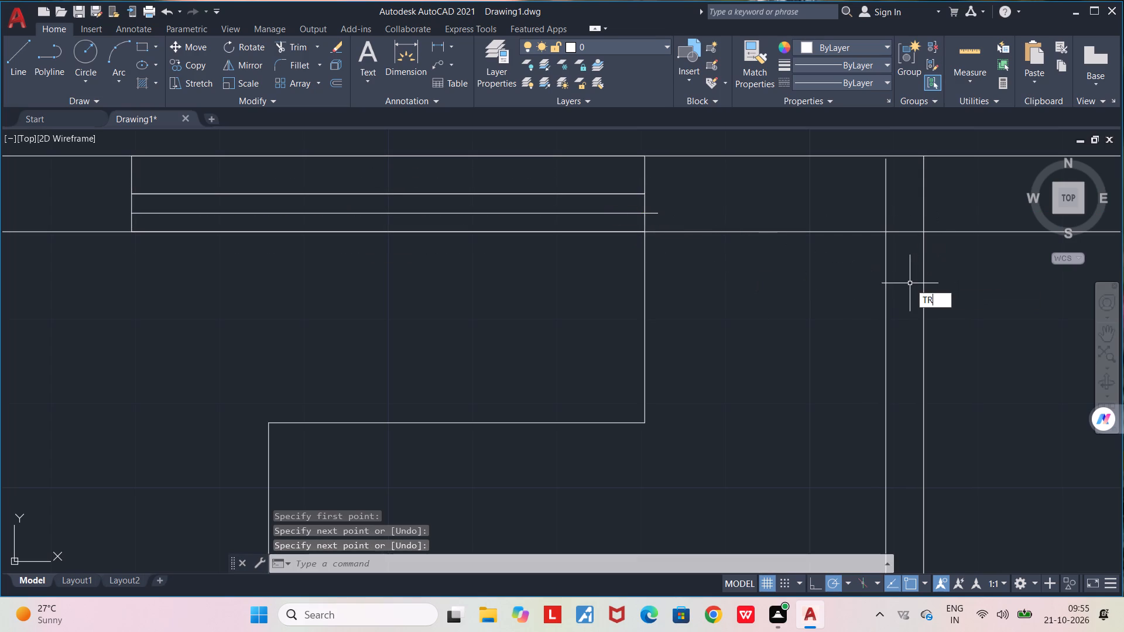
key("Return")
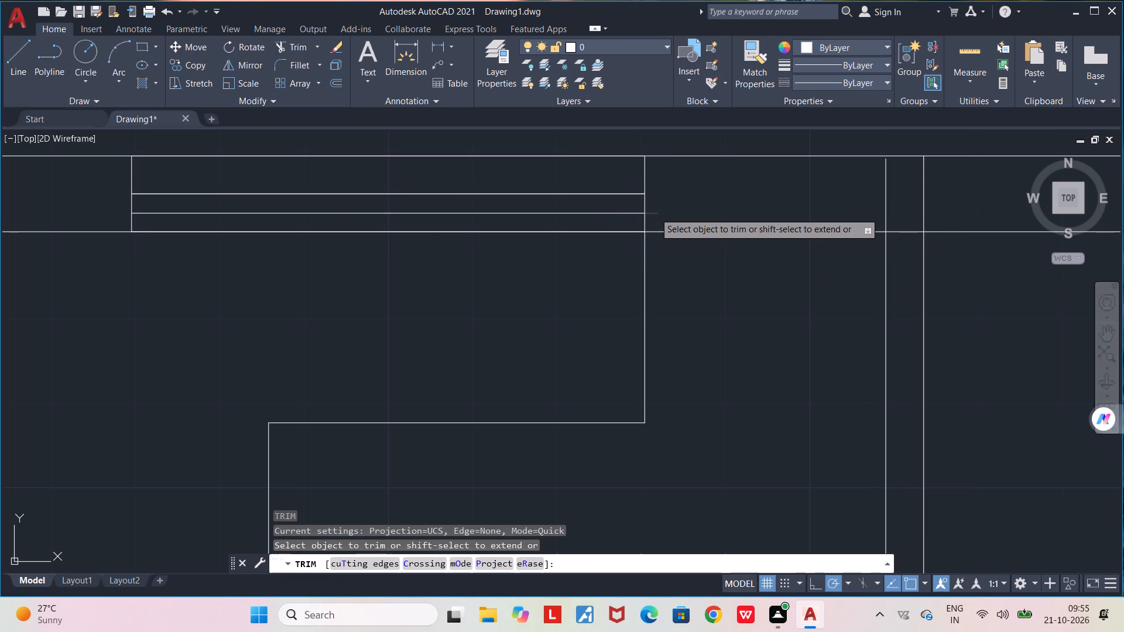
left_click(654, 212)
middle_click_drag(545, 192, 793, 280)
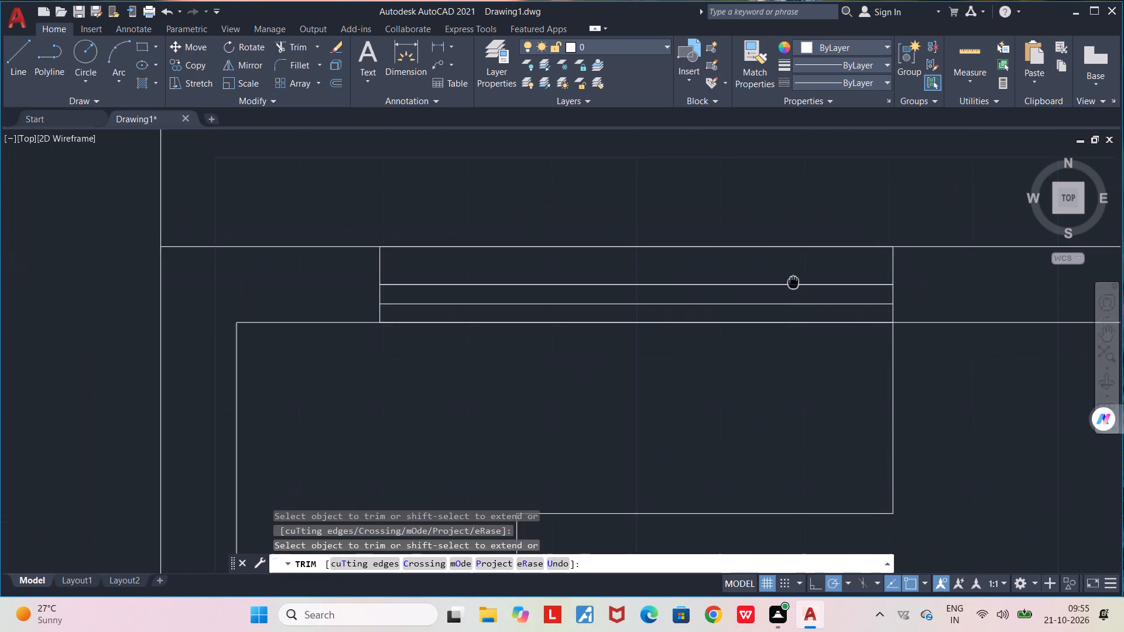
middle_click_drag(793, 280, 803, 261)
scroll(736, 253, "up", 1)
key("space")
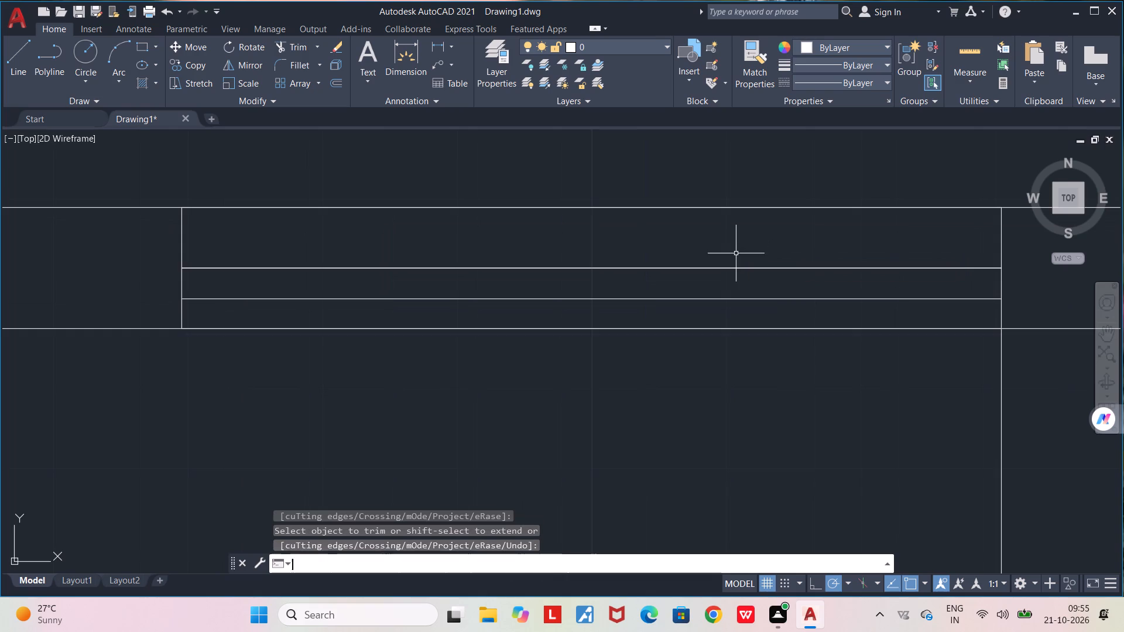
Draw a horizontal pane line between the top-wall window's centre line and outer edge, from its left edge to just past its right edge.
scroll(736, 253, "down", 1)
key("l")
key("Return")
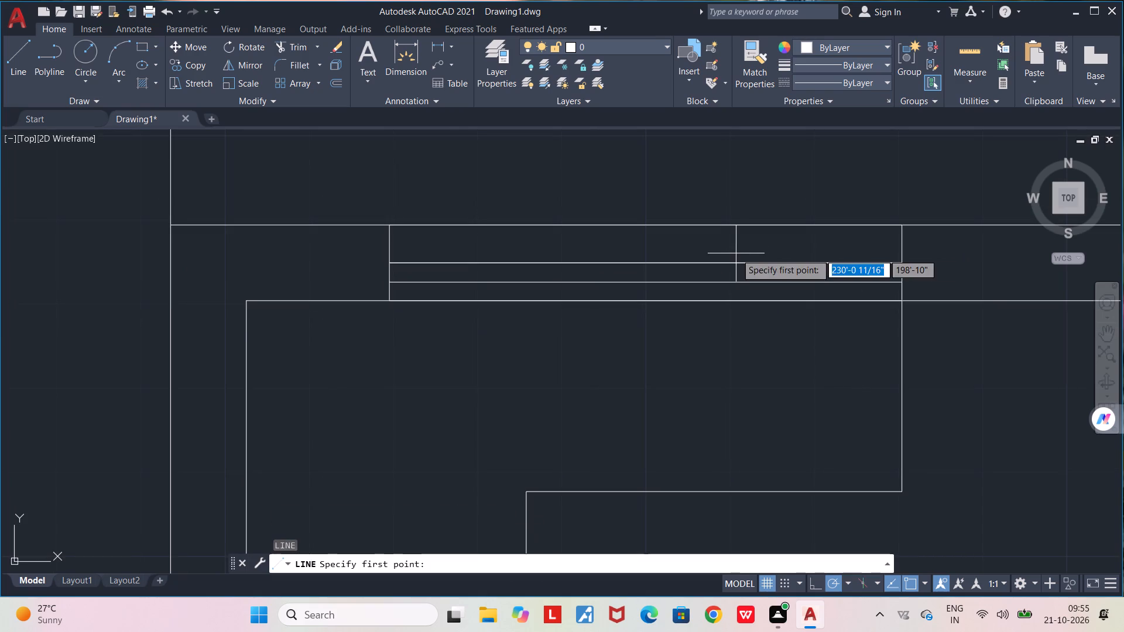
left_click(392, 243)
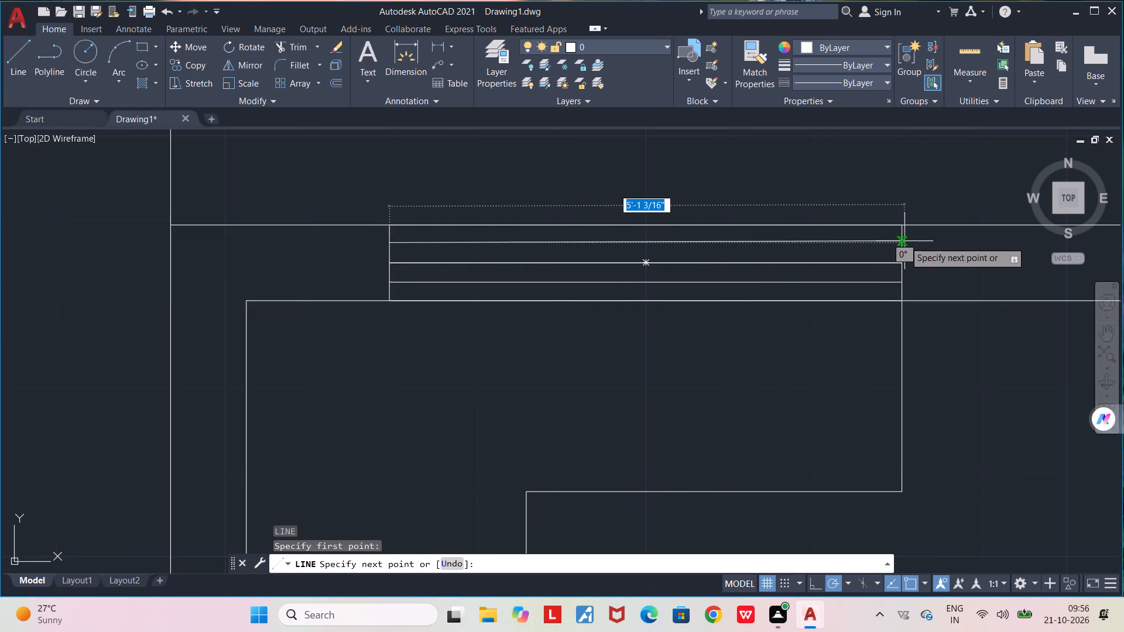
left_click(924, 241)
key("space")
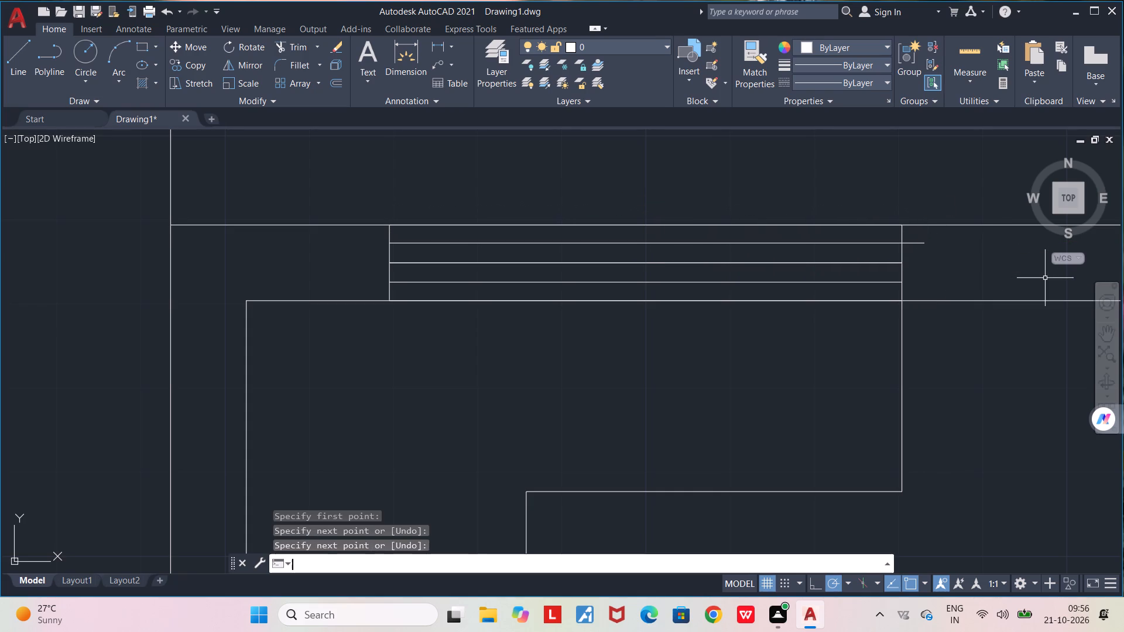
Trim the overhang of the outer pane line beyond the top-wall window's right edge.
type("TR")
key("Return")
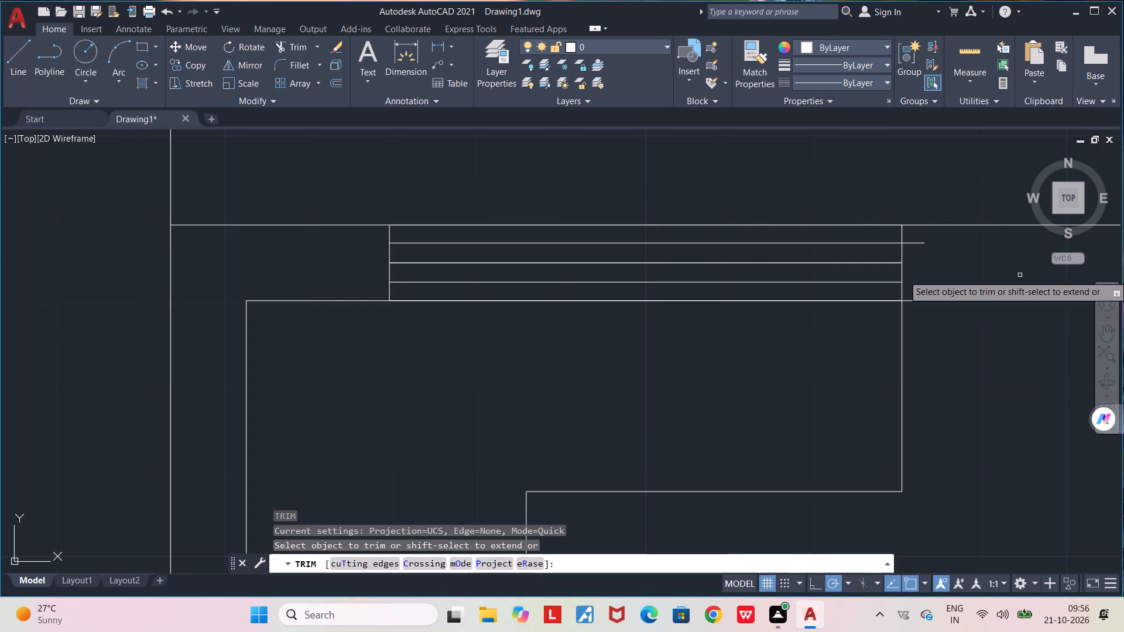
left_click(926, 245)
scroll(926, 245, "down", 2)
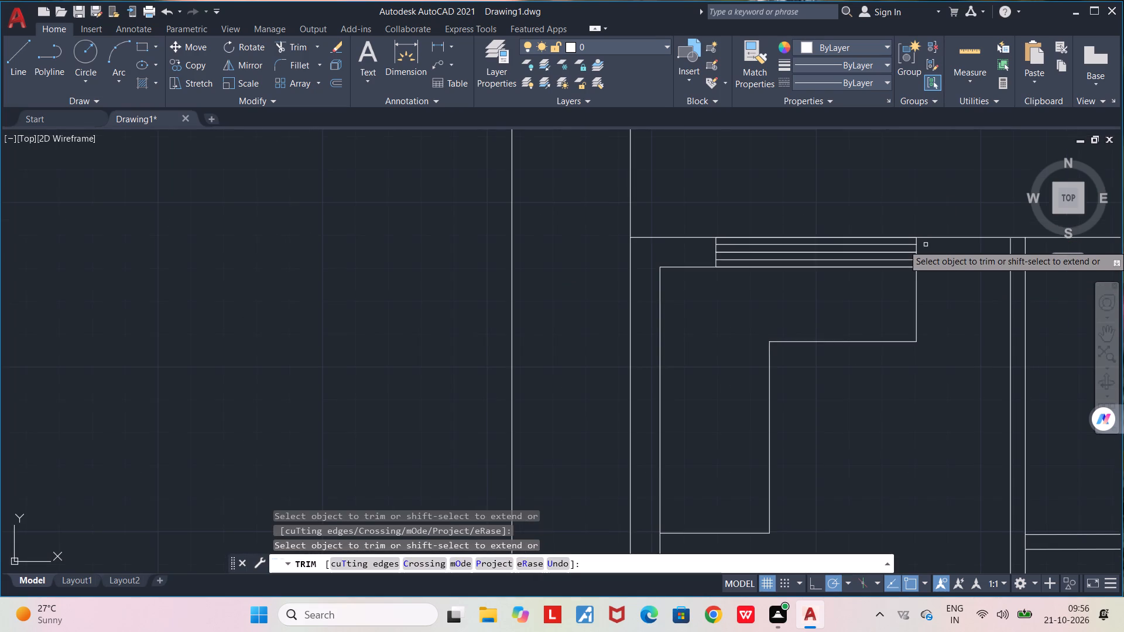
scroll(926, 245, "up", 2)
scroll(926, 245, "down", 2)
key("space")
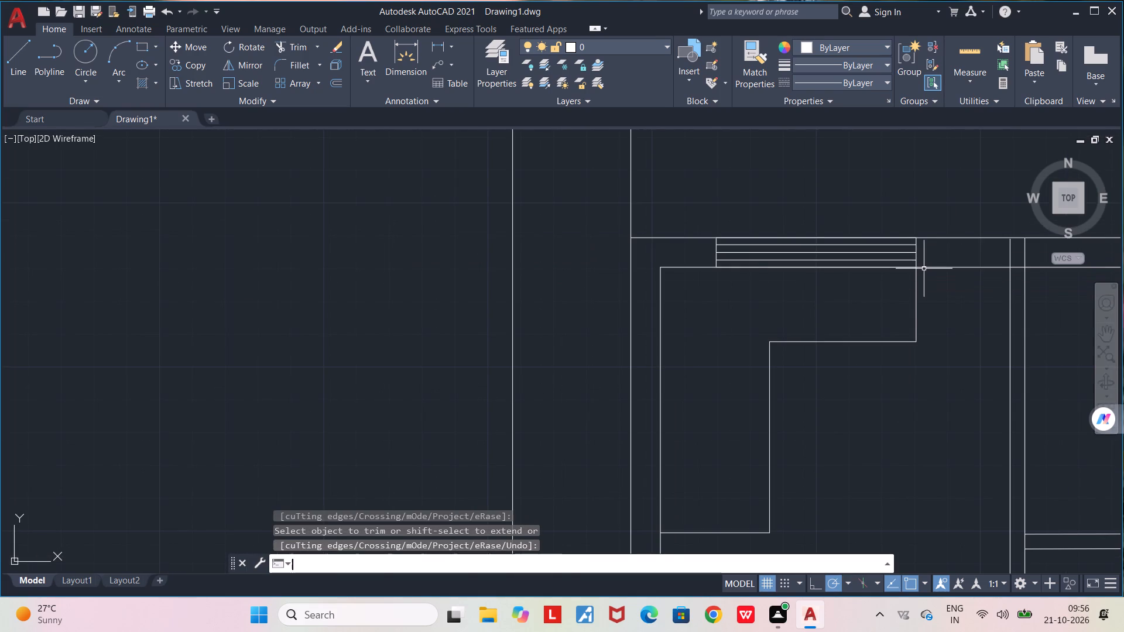
Draw a rectangular window opening about 2'-4 7/16" by 9 1/8" in the top wall between the two vertical partitions.
scroll(924, 269, "down", 2)
middle_click_drag(910, 232, 534, 201)
scroll(532, 201, "down", 1)
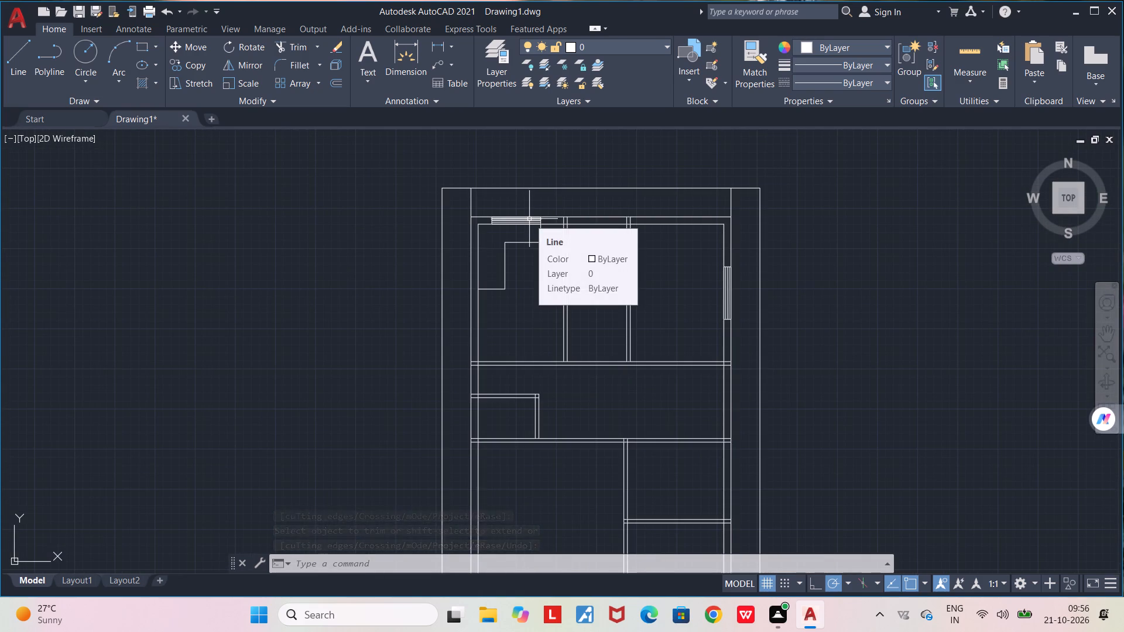
scroll(607, 239, "up", 1)
middle_click_drag(612, 241, 612, 265)
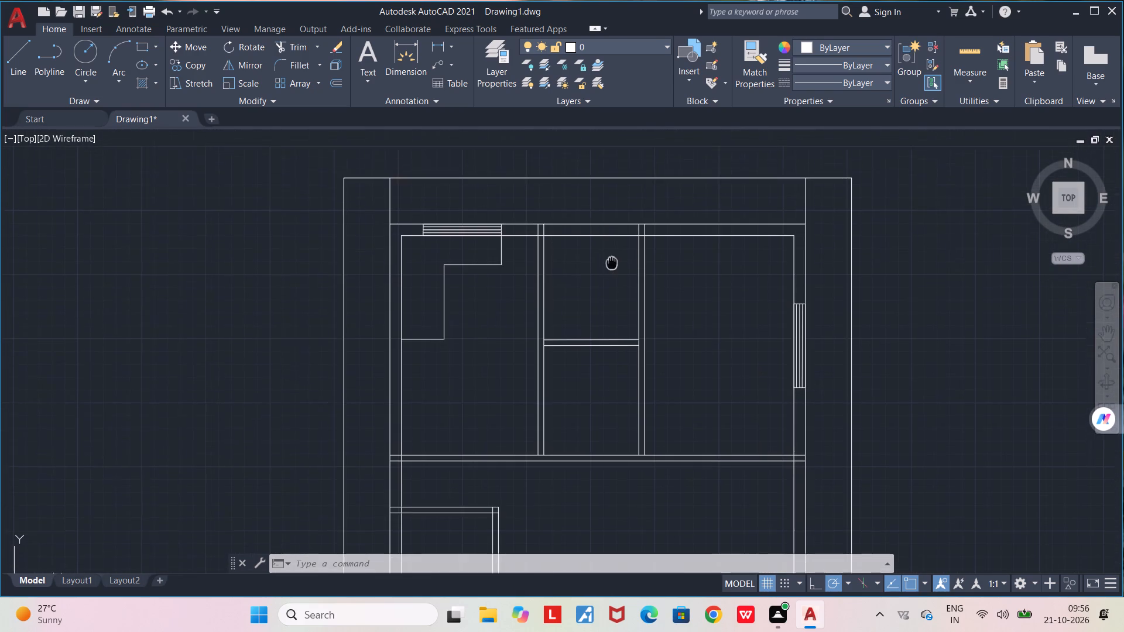
middle_click_drag(612, 265, 577, 311)
scroll(566, 285, "up", 2)
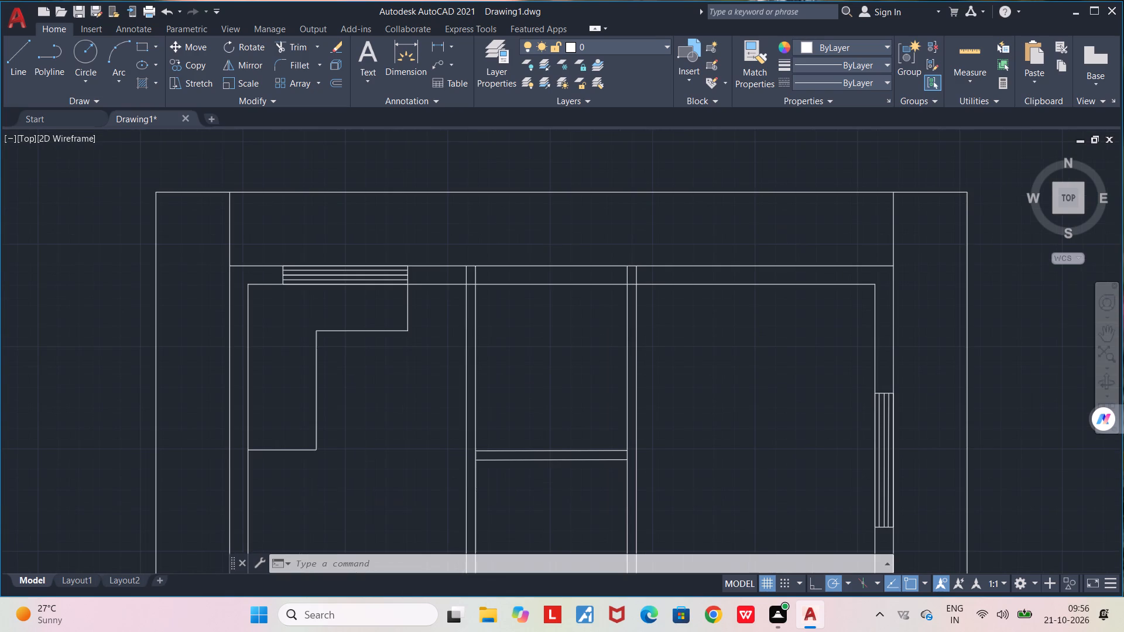
left_click(148, 43)
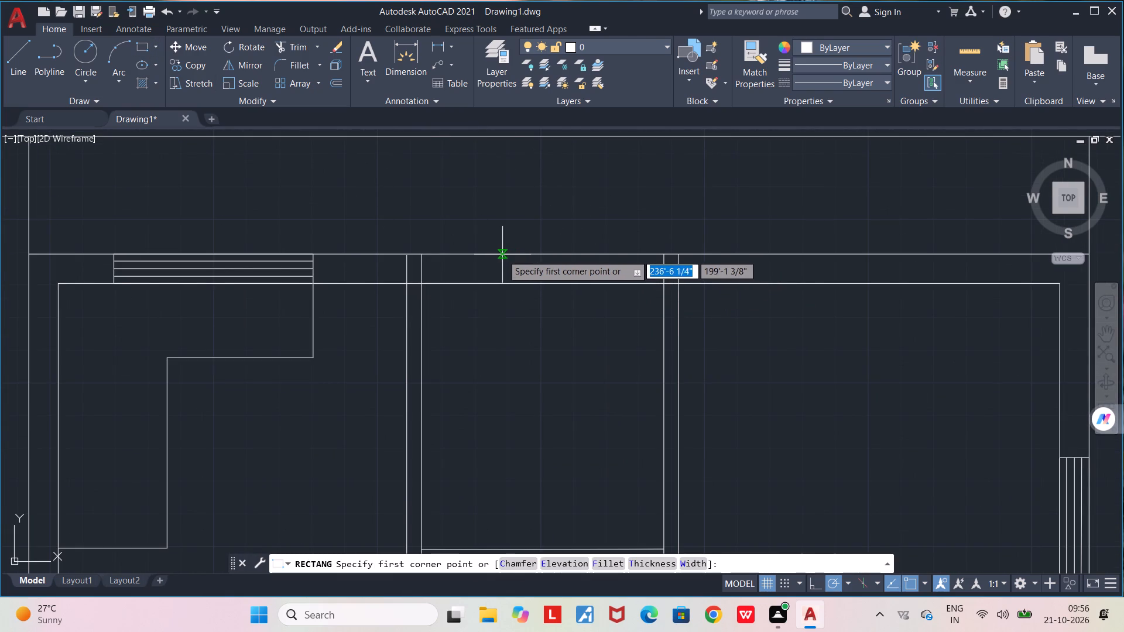
left_click(499, 255)
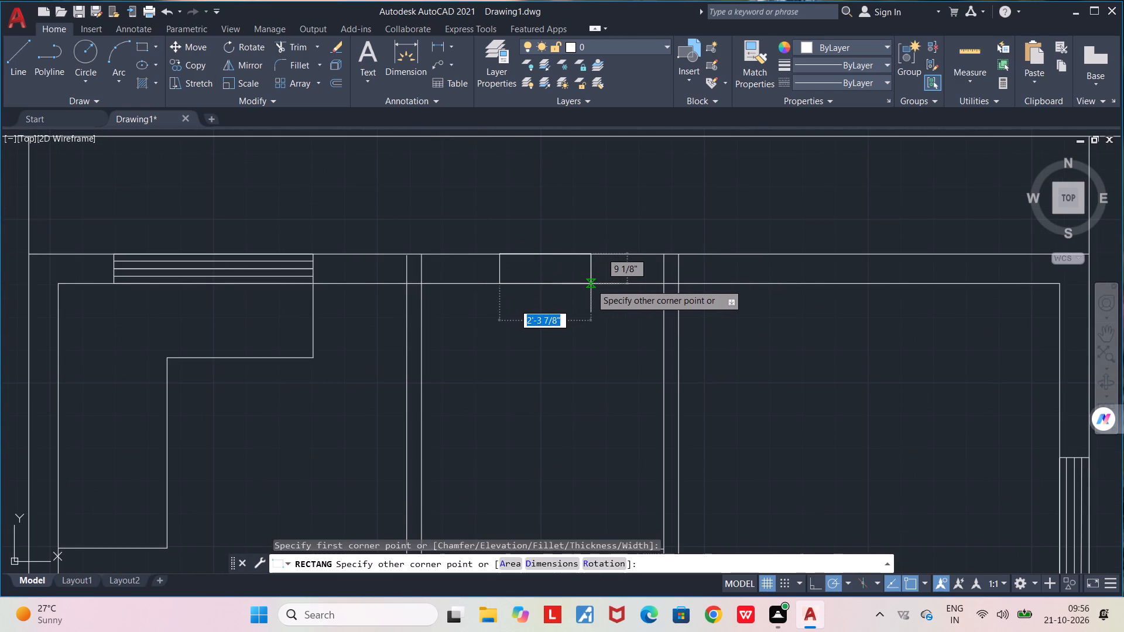
left_click(592, 284)
Draw a horizontal centre line about 2'-4 7/16" long across the new window, using a zero-height rectangle between its side midpoints.
key("space")
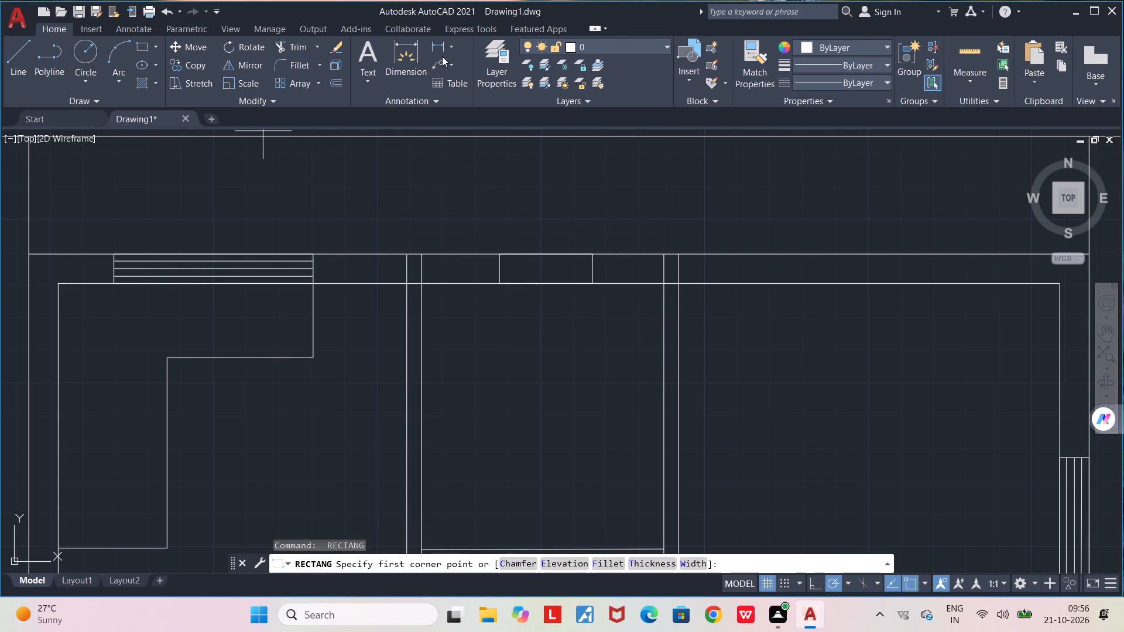
key("l")
key("Return")
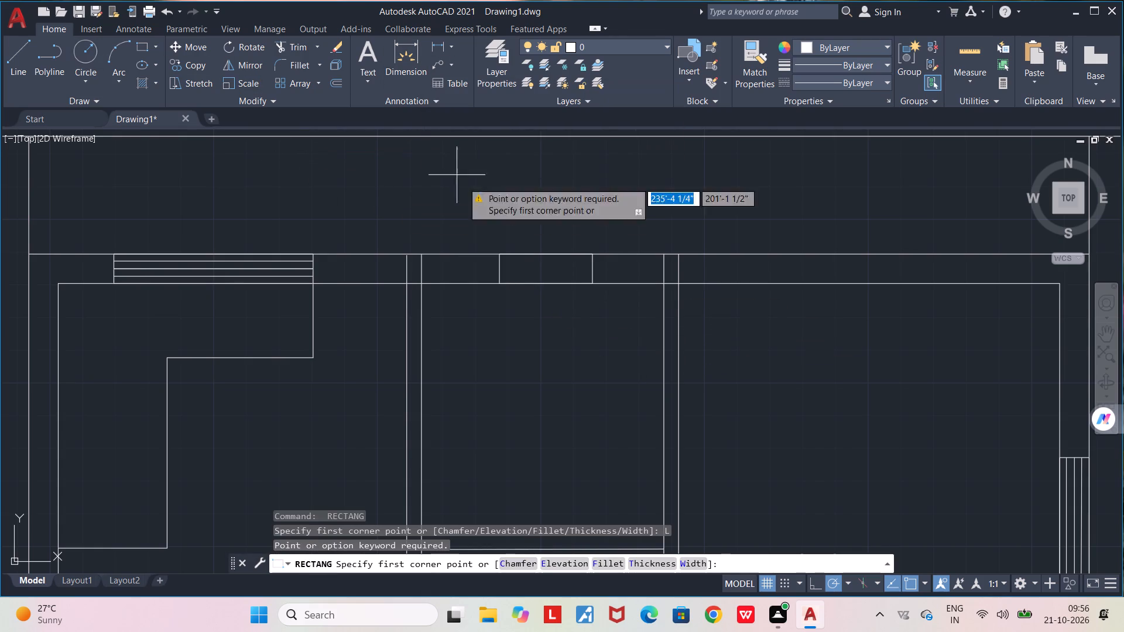
left_click(505, 267)
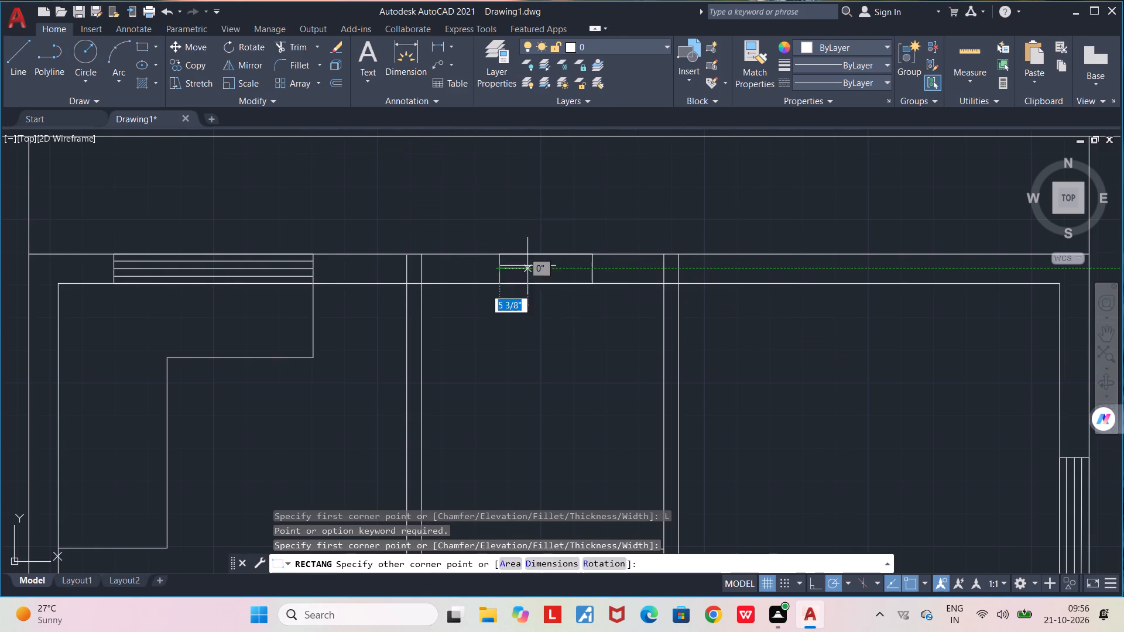
left_click(592, 267)
Draw a horizontal pane line between the small window's centre line and inner edge, from its left edge to just past its right edge.
scroll(568, 280, "up", 3)
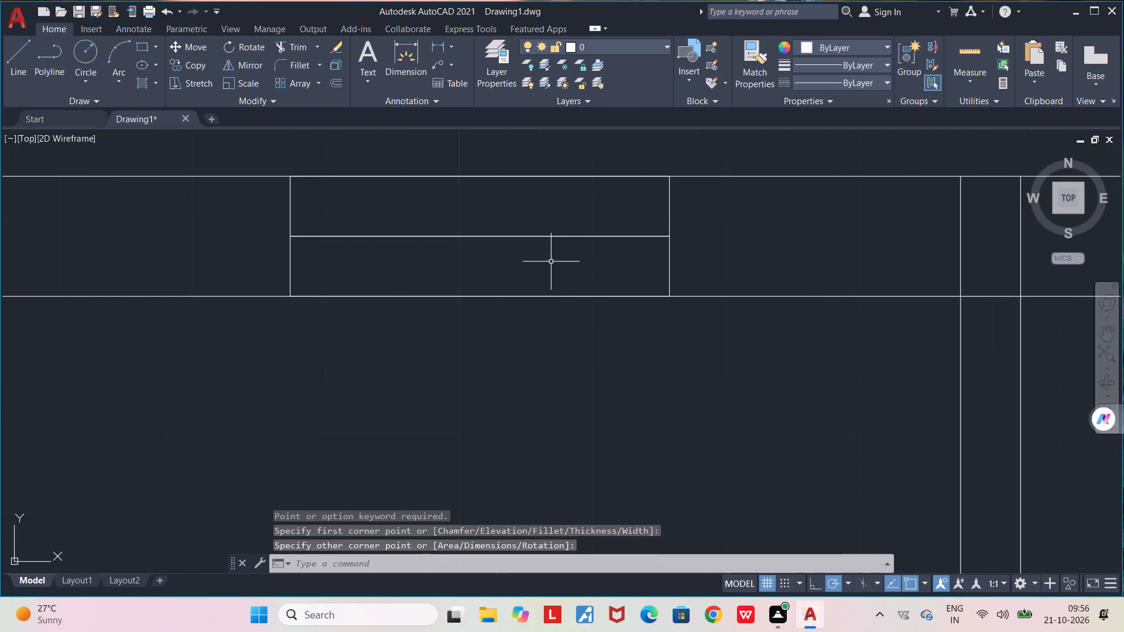
middle_click_drag(553, 262, 581, 354)
key("l")
key("Return")
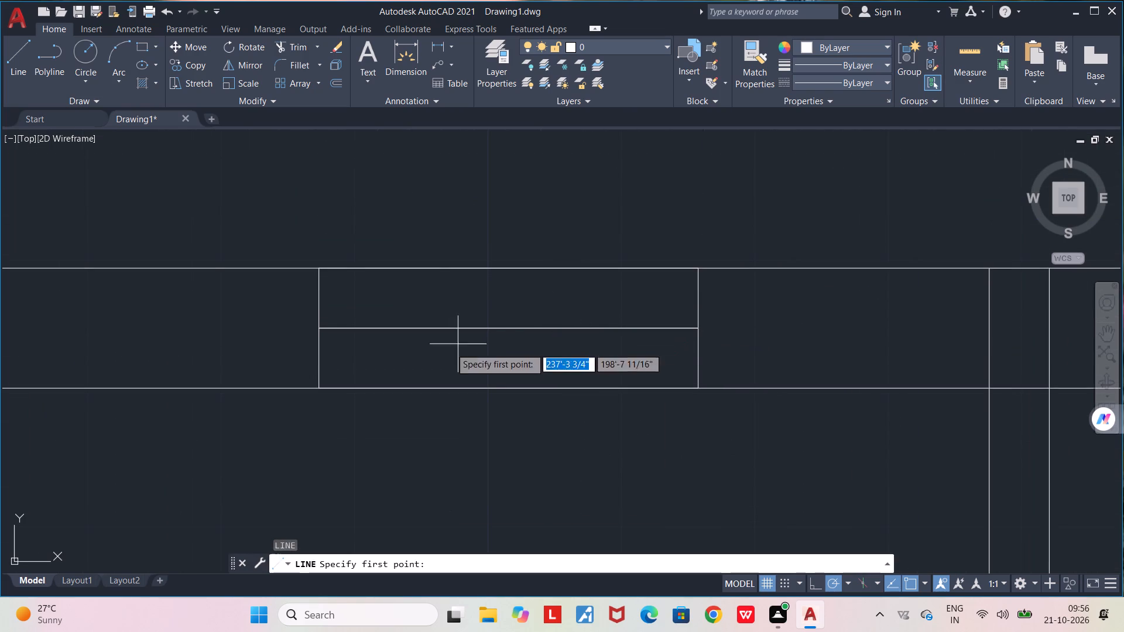
left_click(321, 360)
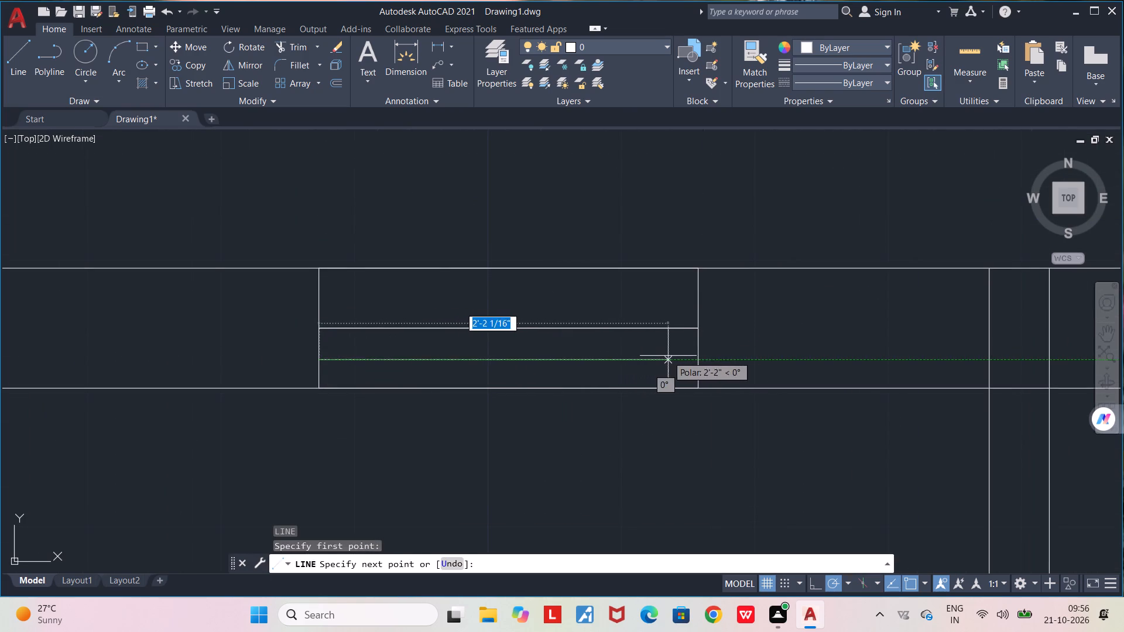
left_click(712, 359)
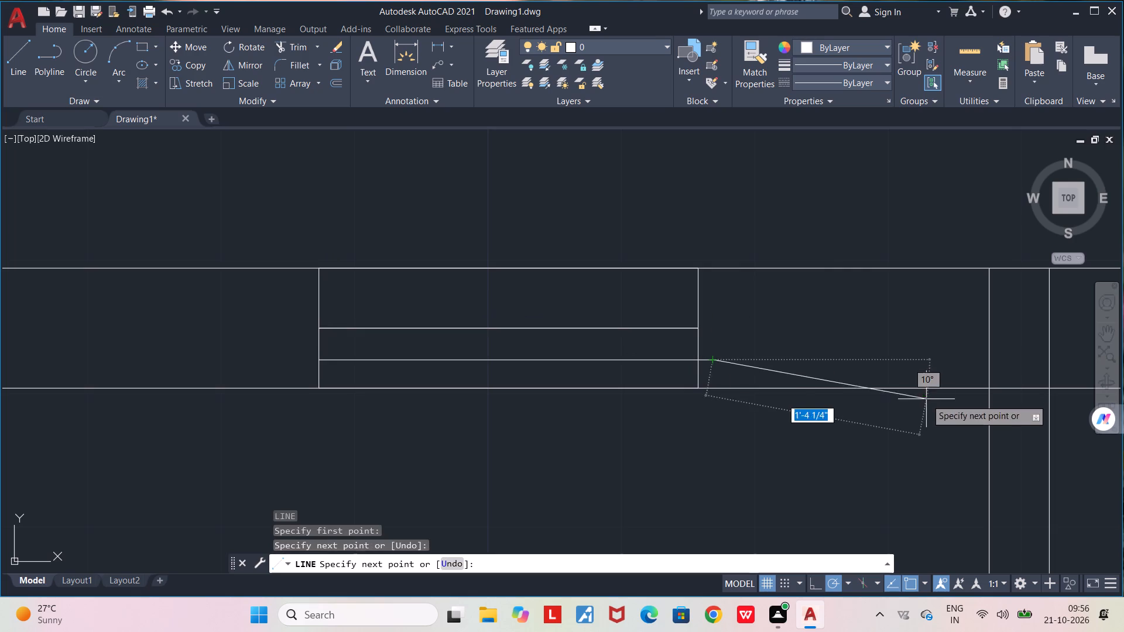
key("space")
Draw a horizontal pane line between the small window's centre line and outer edge, from its left edge to just past its right edge.
key("l")
key("Return")
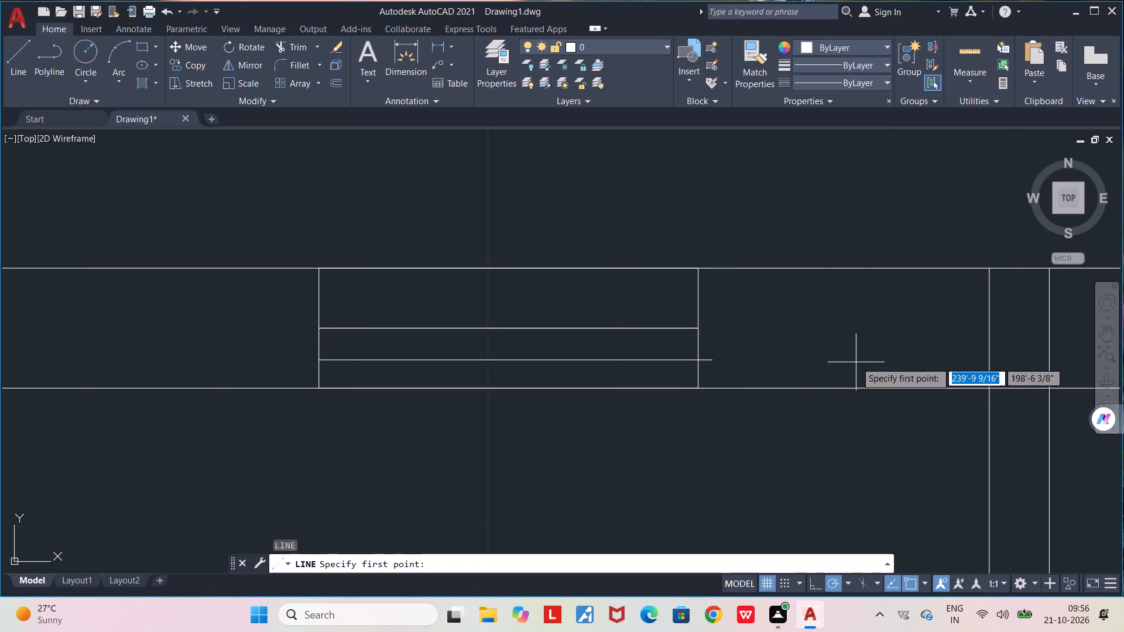
left_click(318, 297)
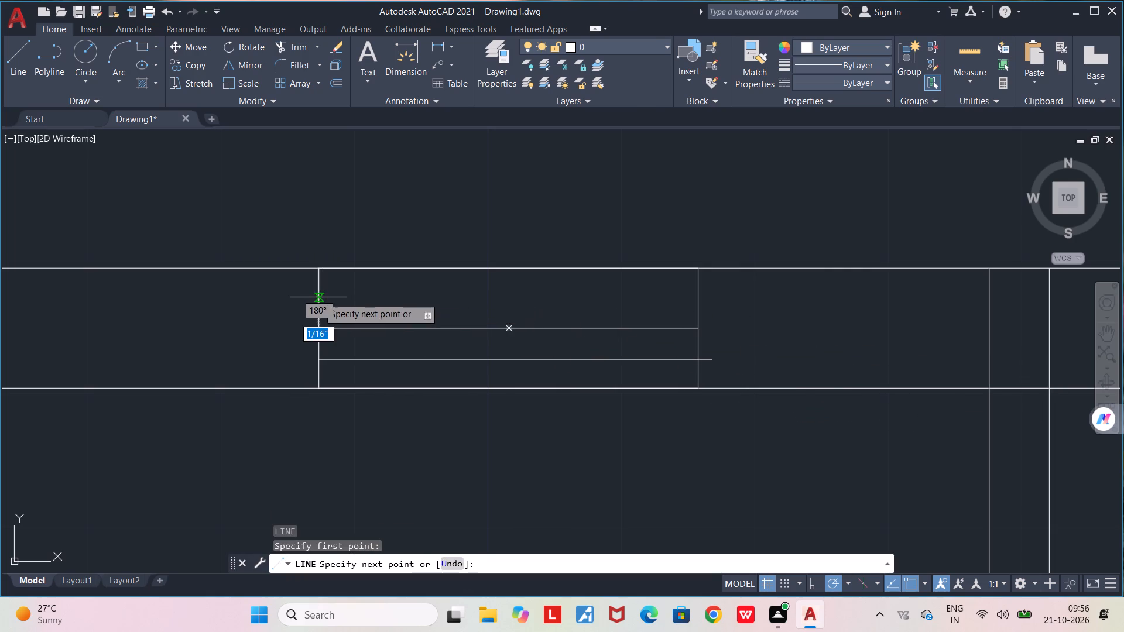
left_click(718, 300)
key("space")
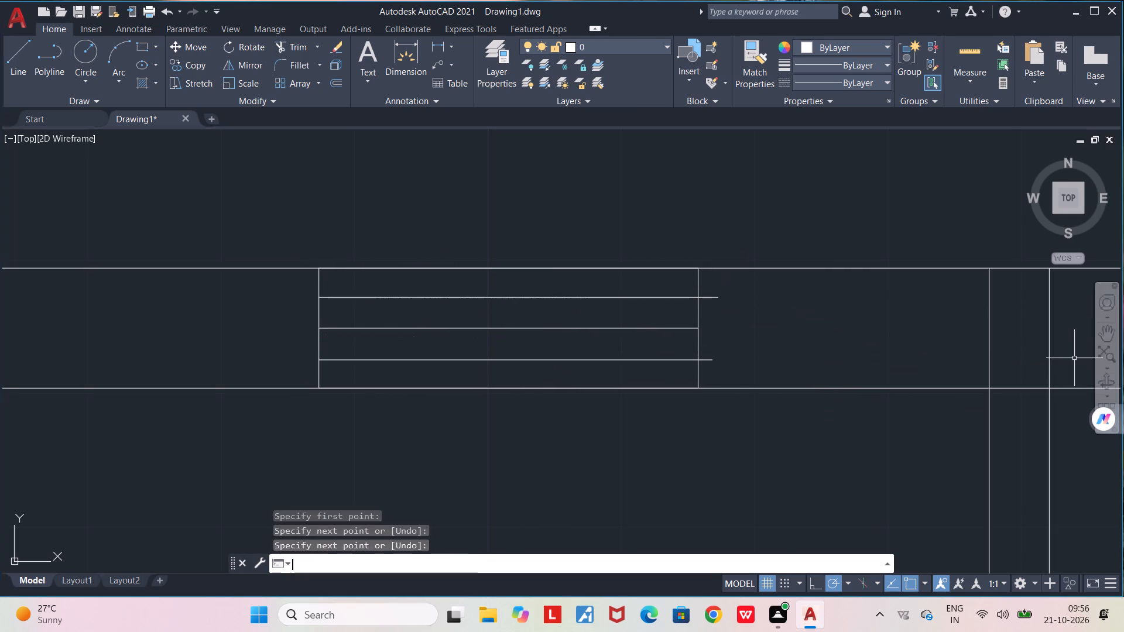
Trim the overhangs of both pane lines beyond the small window's right edge.
type("TR")
key("Return")
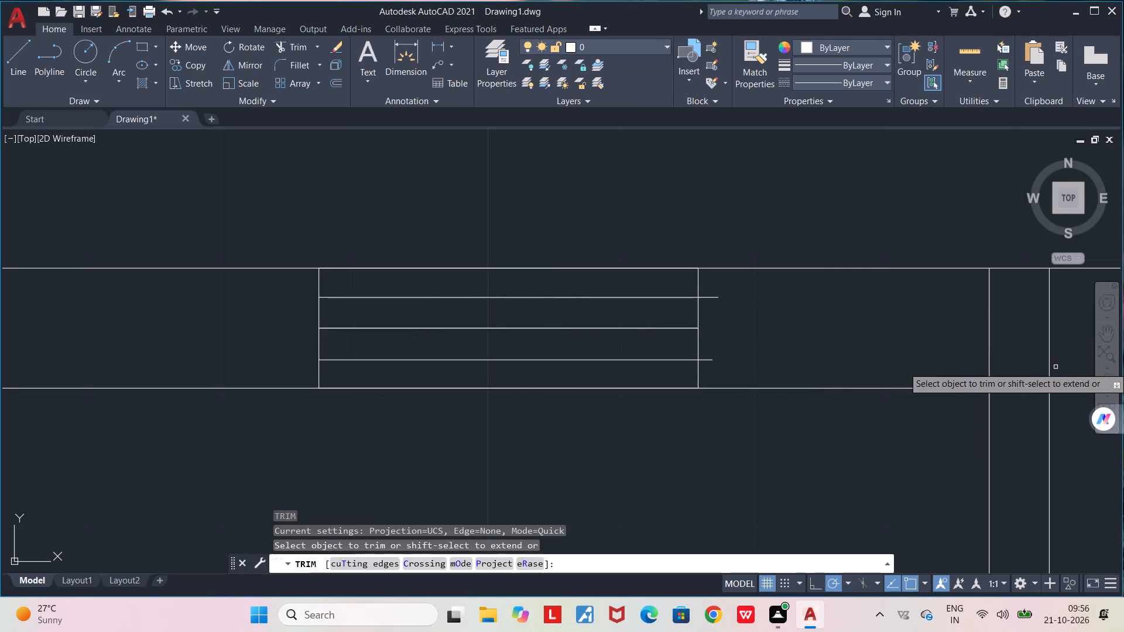
left_click(717, 297)
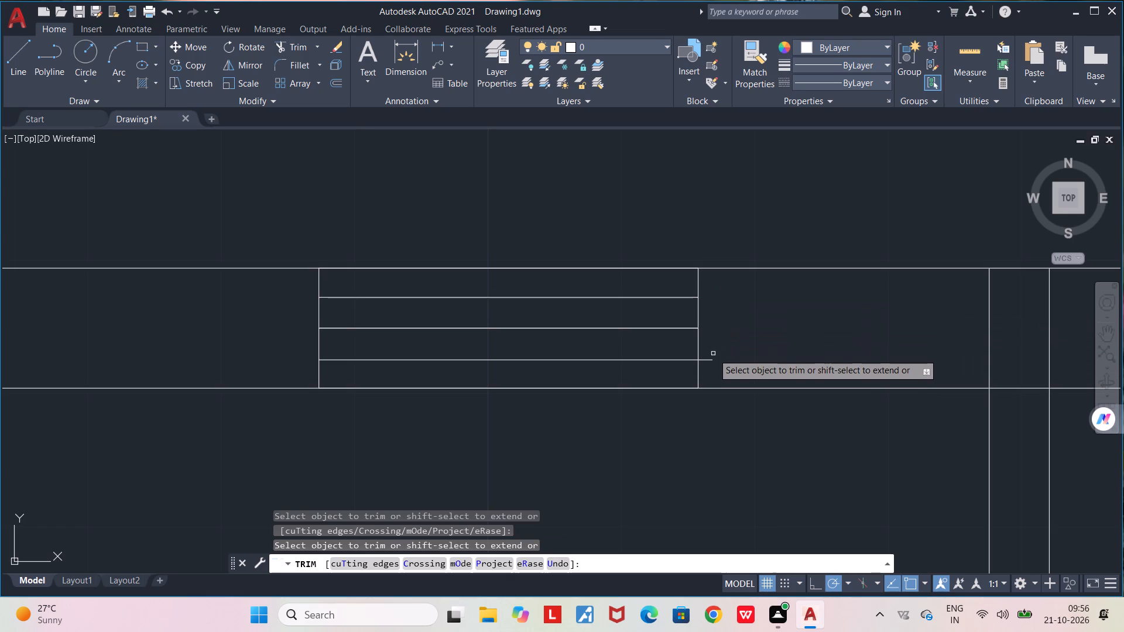
left_click(713, 360)
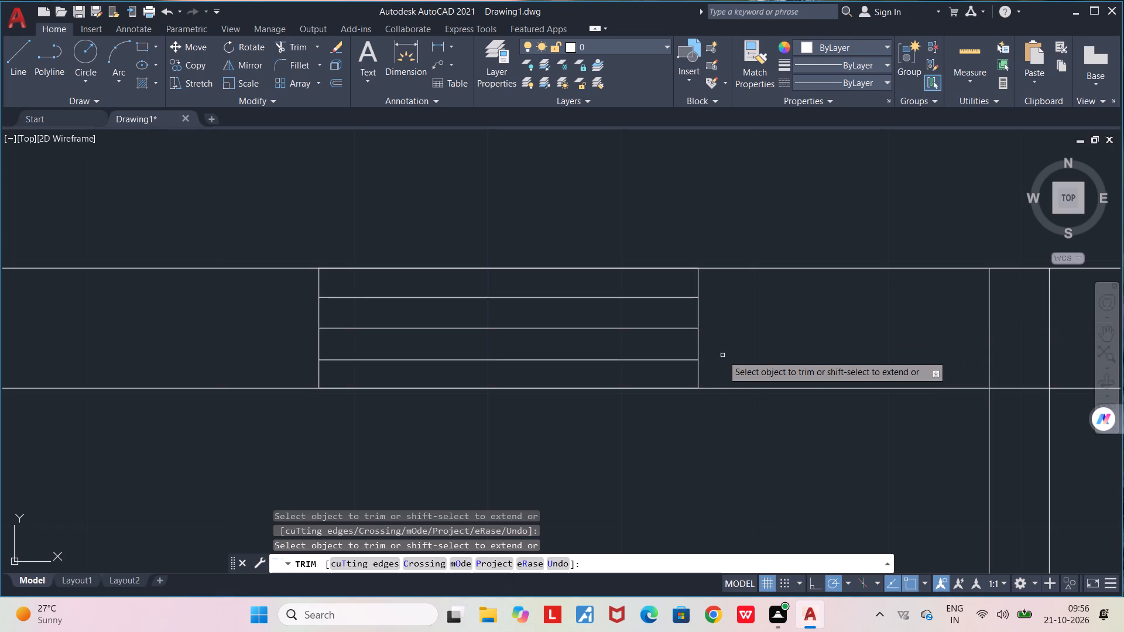
scroll(722, 355, "down", 2)
key("space")
Trim the inner lines of the two vertical partitions where they cross the ends of the middle room's horizontal partition.
scroll(722, 355, "down", 2)
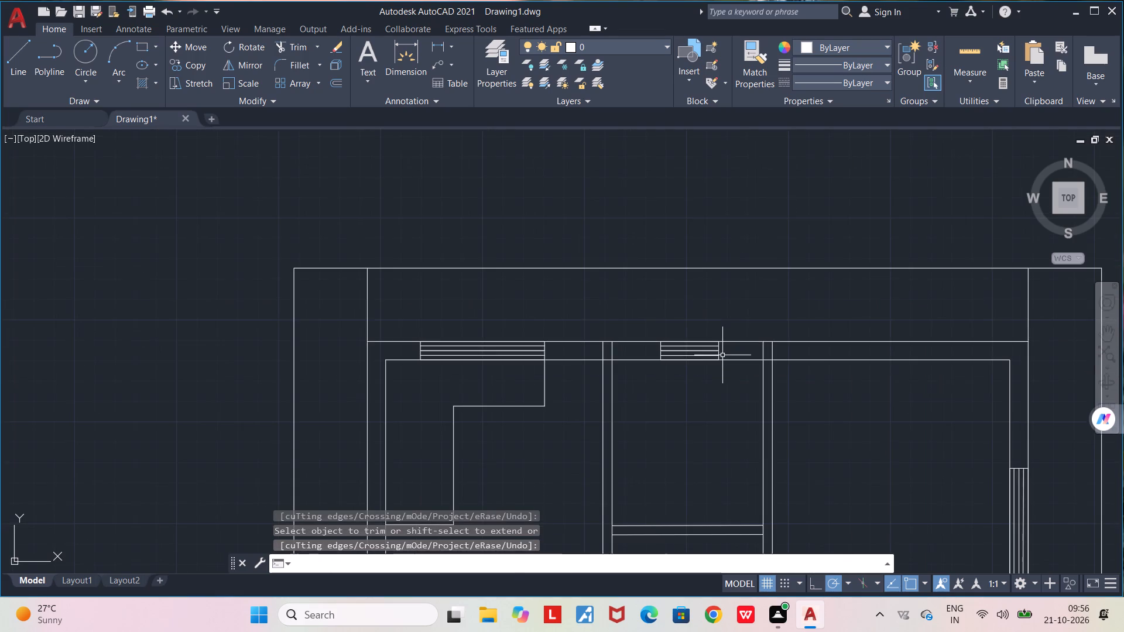
scroll(702, 406, "up", 1)
middle_click_drag(702, 406, 676, 260)
scroll(676, 260, "down", 1)
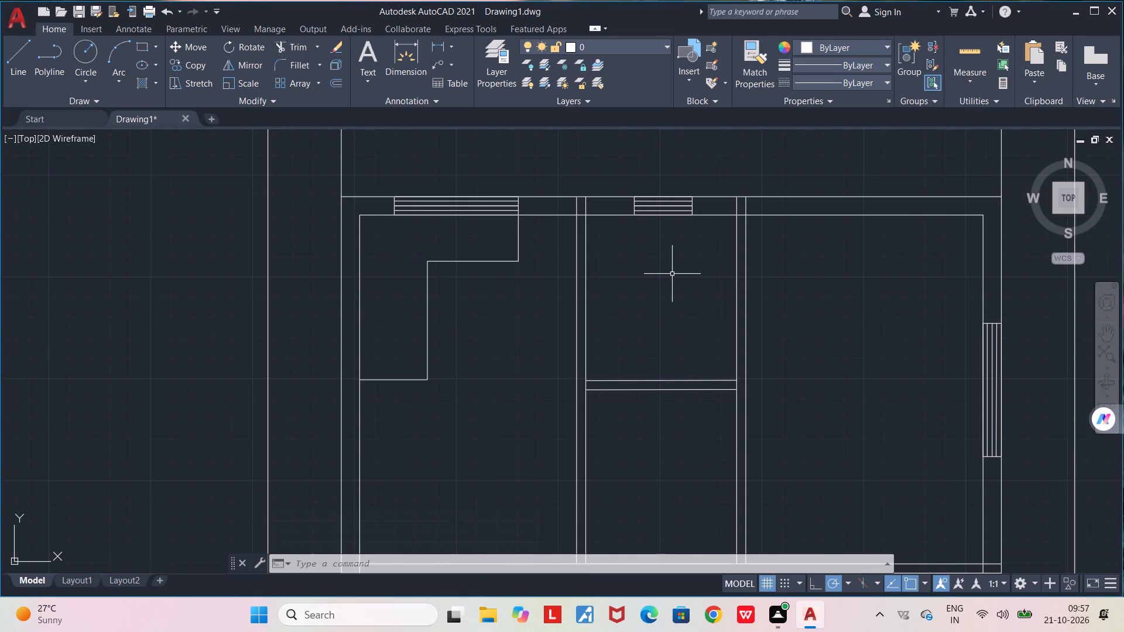
scroll(672, 274, "down", 1)
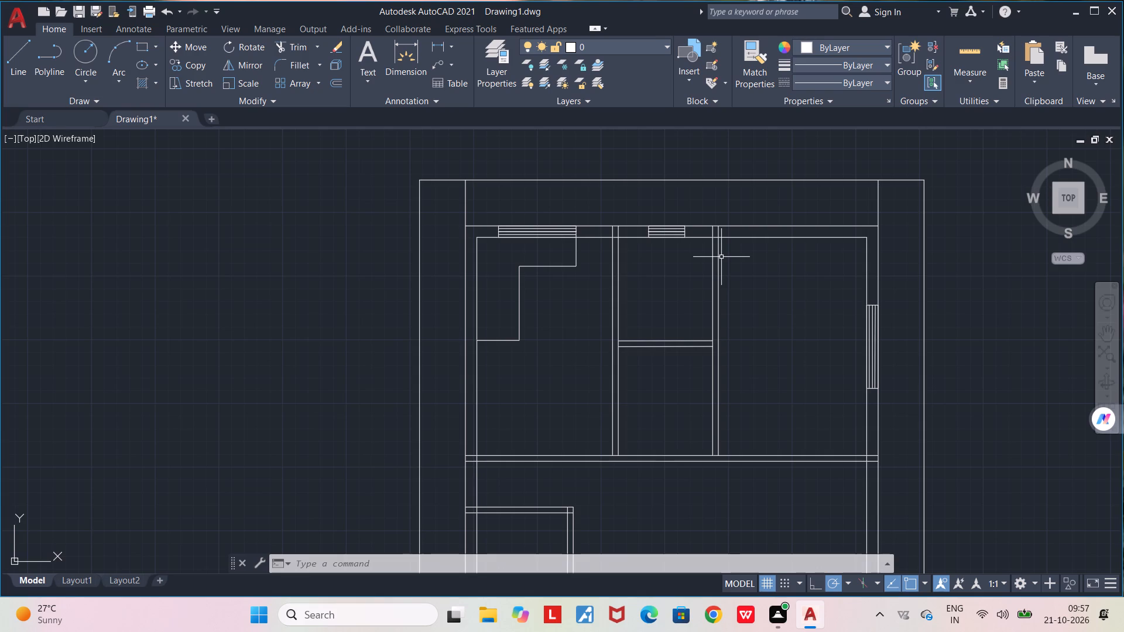
scroll(623, 369, "up", 3)
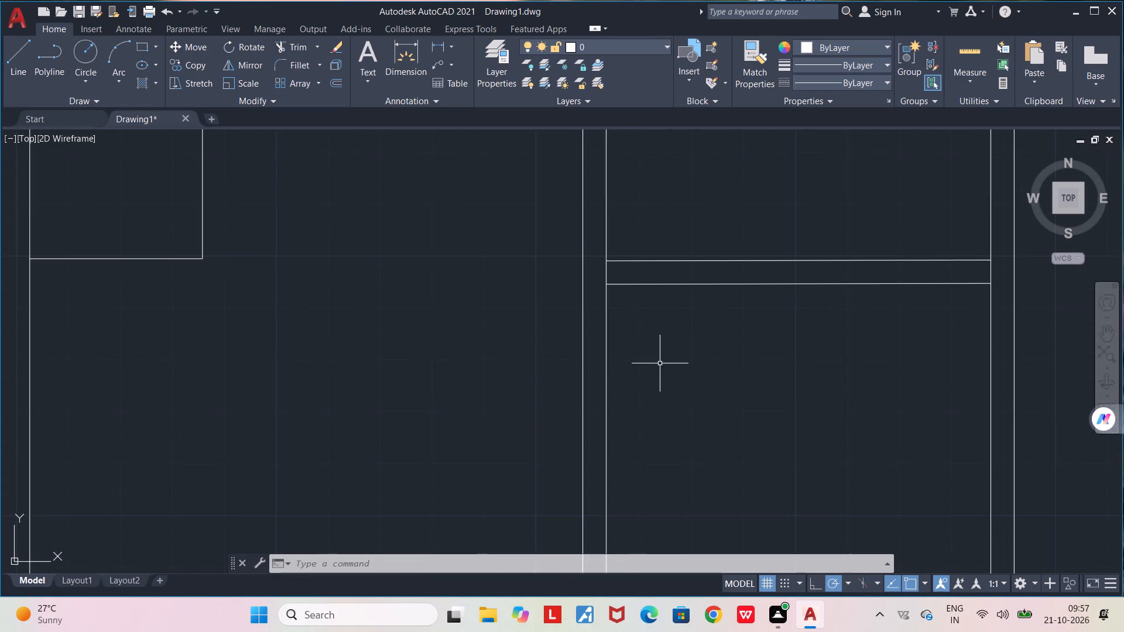
scroll(660, 363, "down", 1)
middle_click_drag(685, 393, 595, 371)
scroll(595, 371, "down", 2)
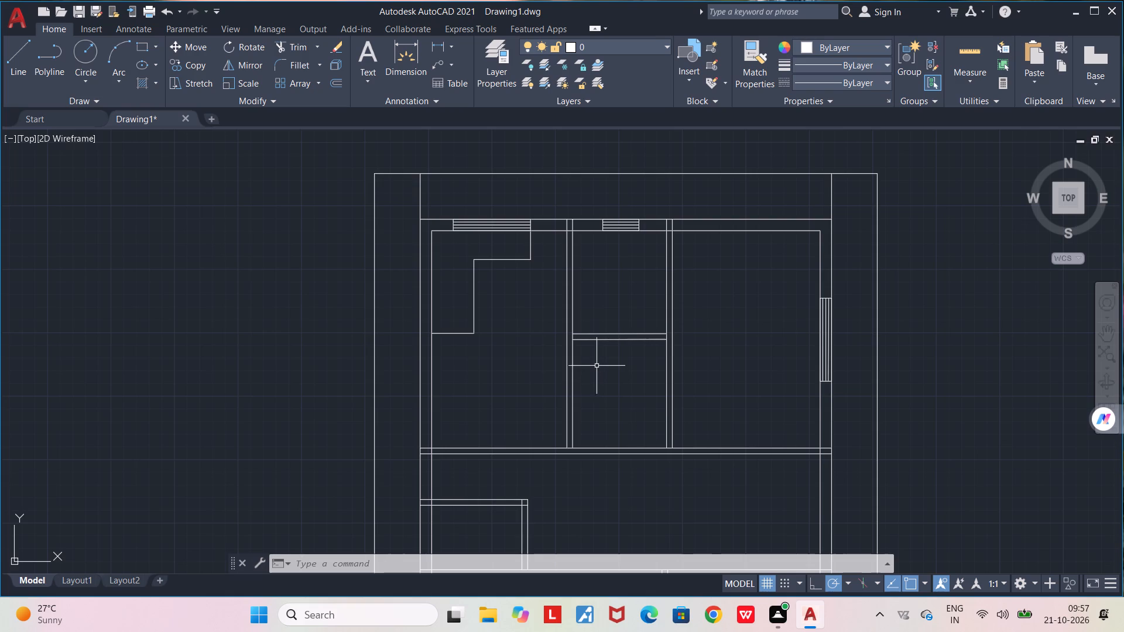
scroll(573, 325, "up", 3)
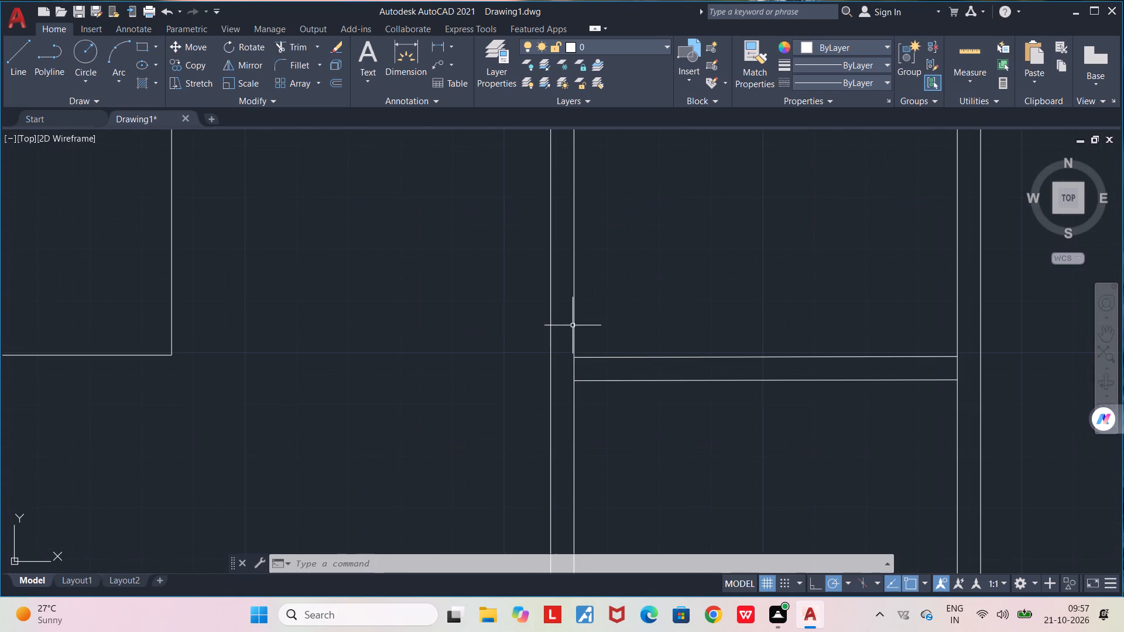
type("TR")
key("Return")
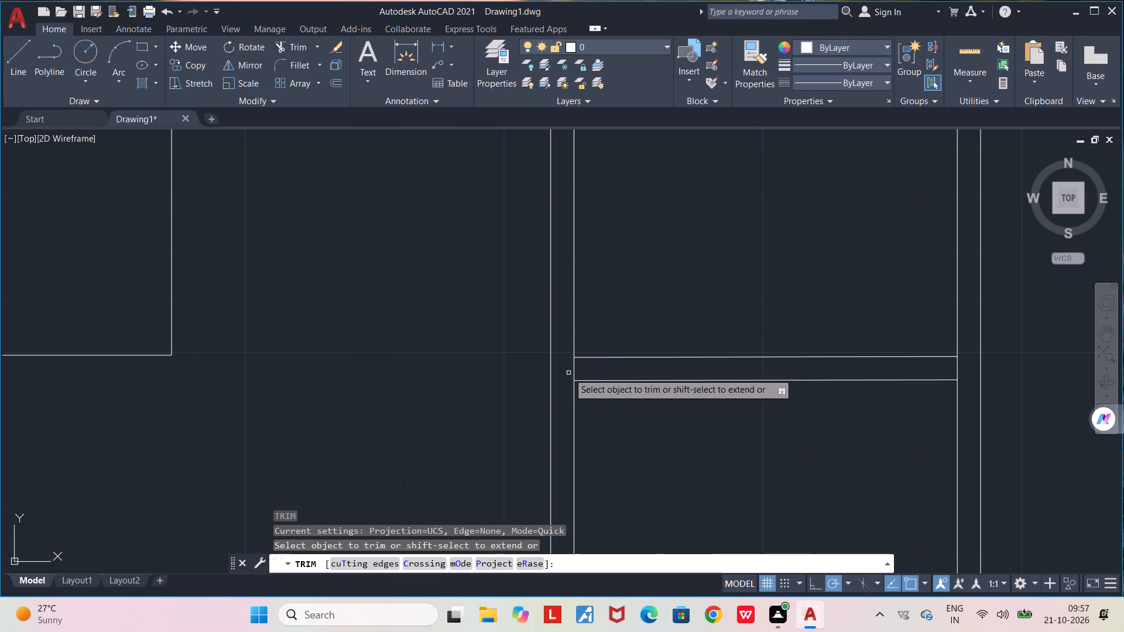
left_click(957, 372)
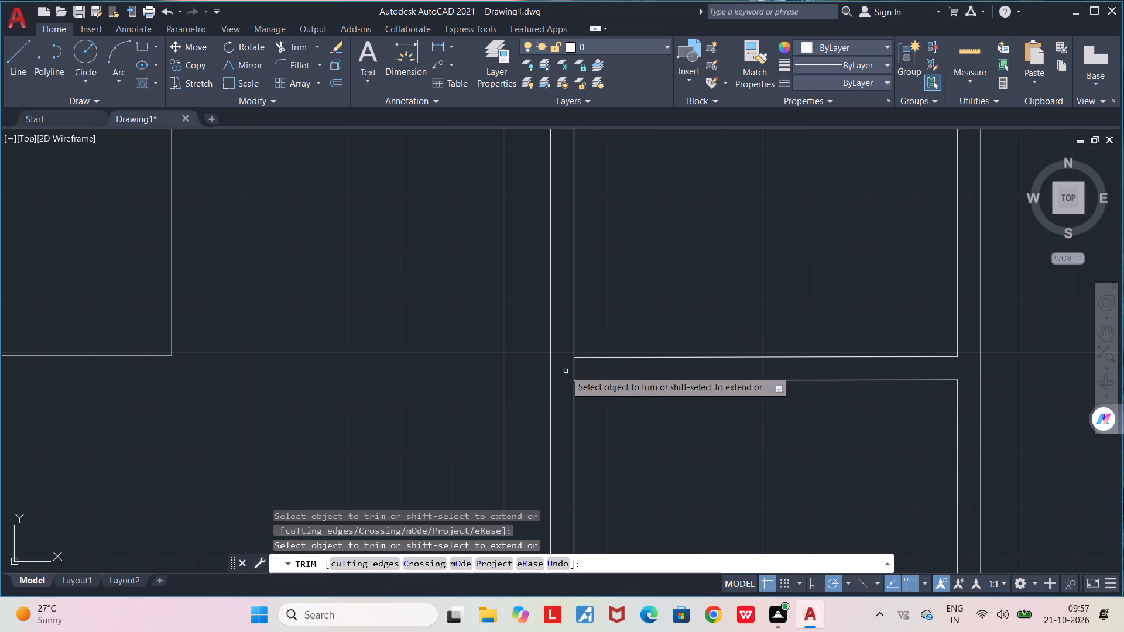
left_click(575, 369)
Trim the middle room's two inner partition lines where they run through the top wall's thickness.
scroll(648, 439, "down", 2)
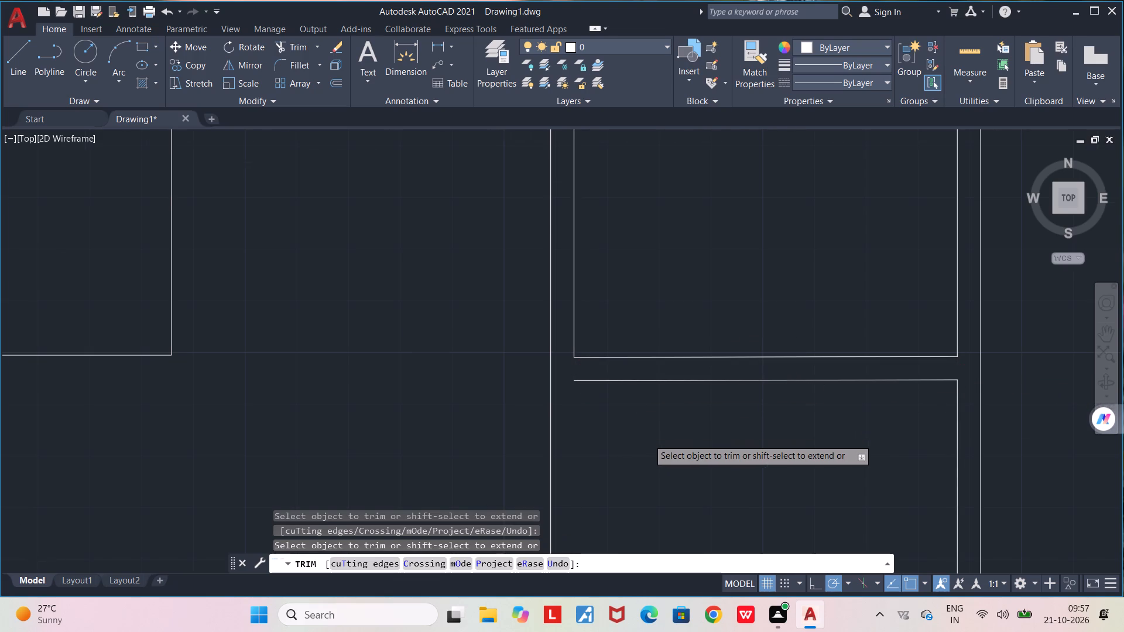
scroll(648, 439, "down", 1)
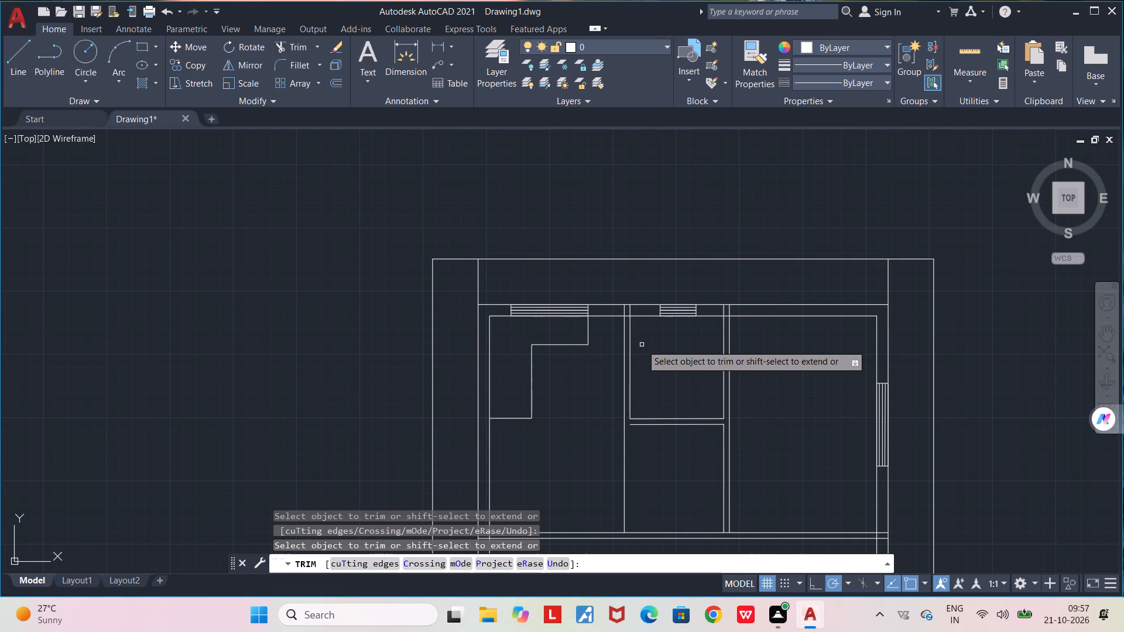
scroll(642, 345, "up", 2)
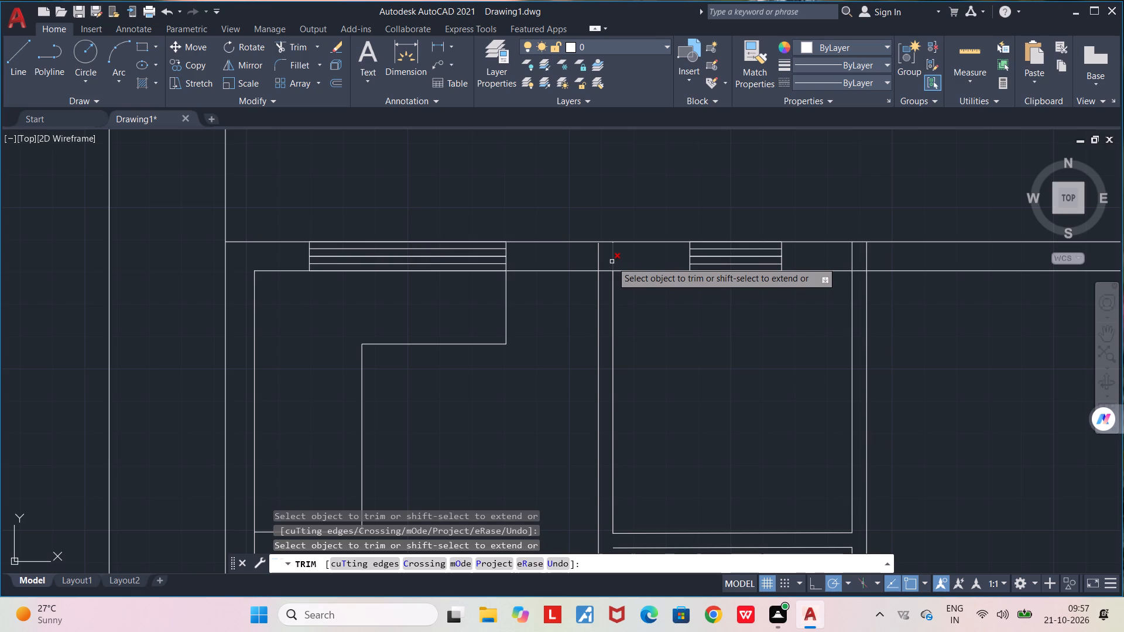
left_click(612, 262)
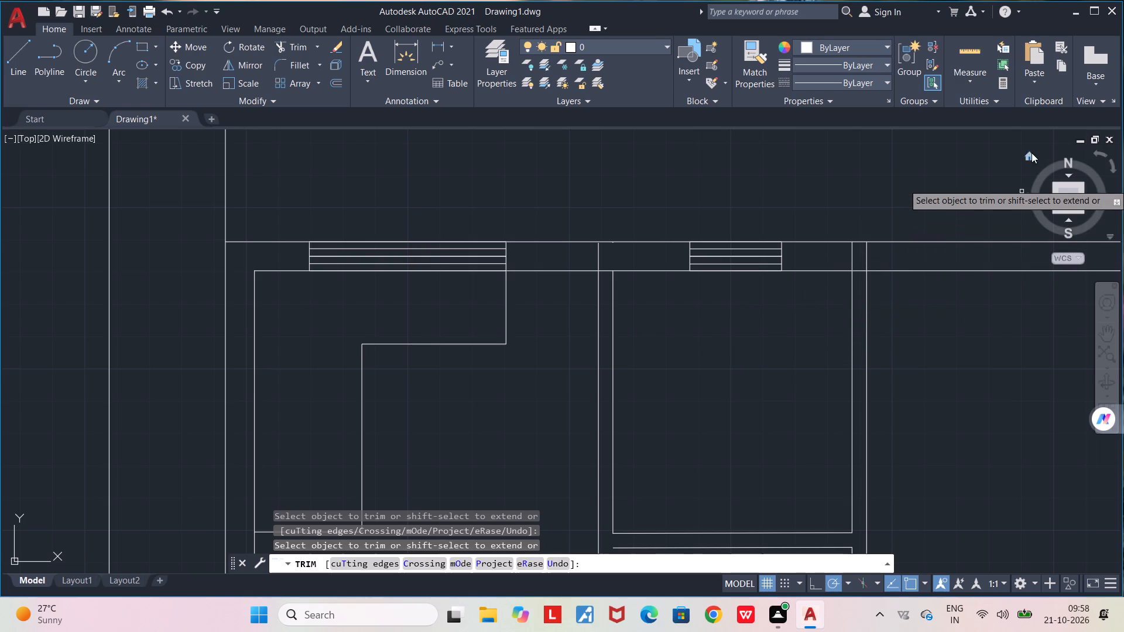
scroll(1030, 151, "up", 3)
scroll(1024, 164, "down", 3)
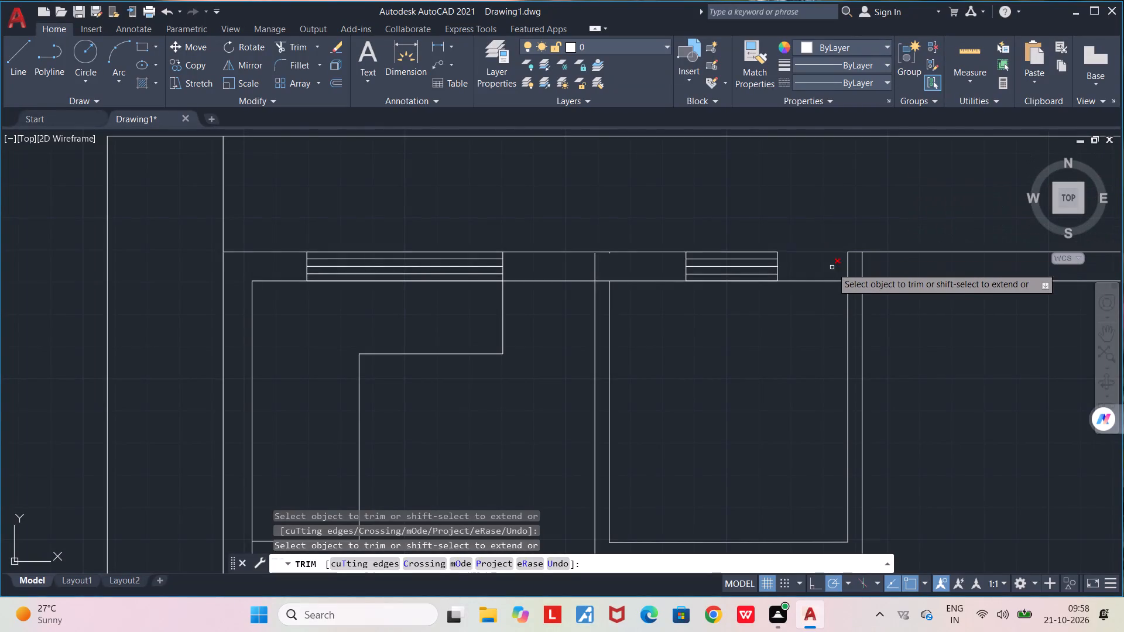
left_click(847, 272)
scroll(749, 403, "down", 1)
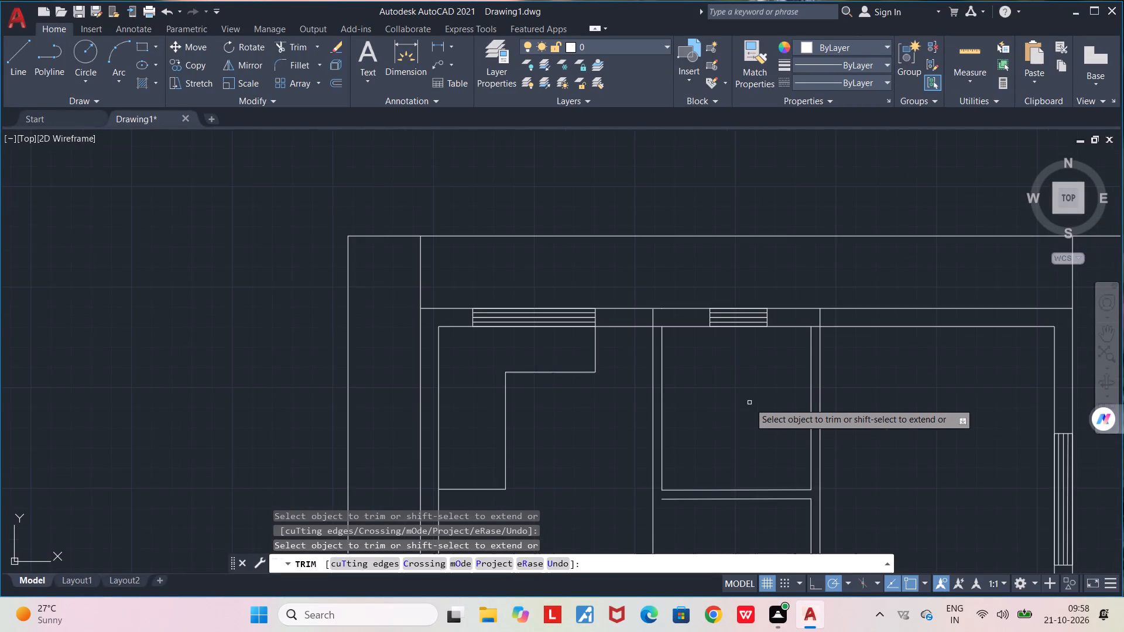
middle_click_drag(745, 408, 746, 322)
scroll(742, 320, "down", 1)
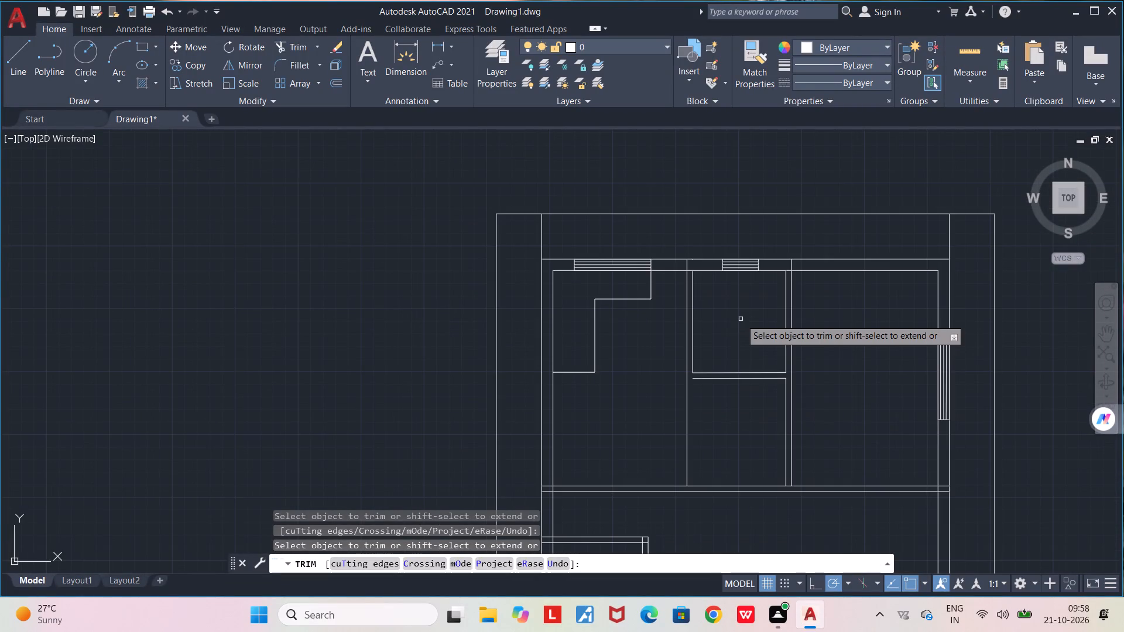
middle_click_drag(880, 329, 793, 352)
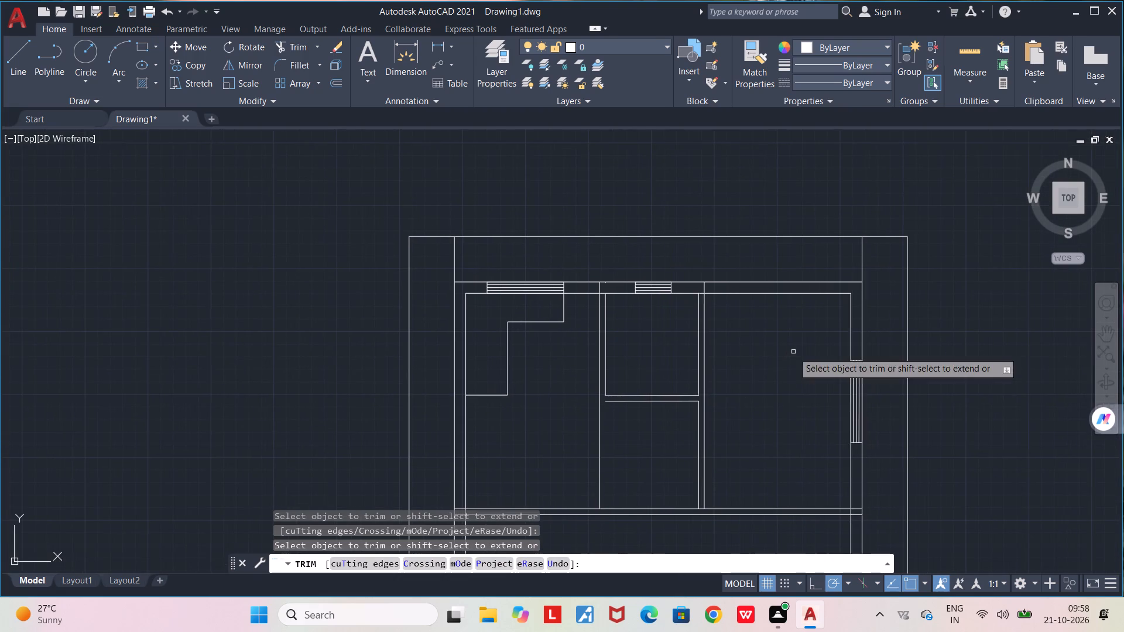
key("space")
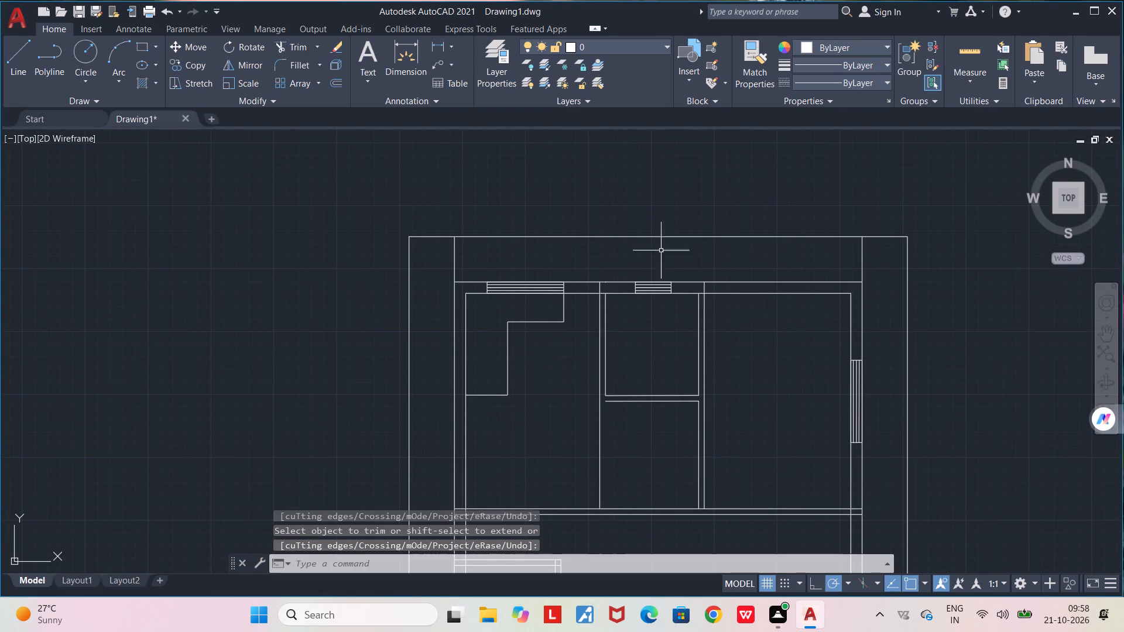
Draw a window rectangle about 4'-10" long across the top wall's thickness above the right-hand room.
left_click(144, 42)
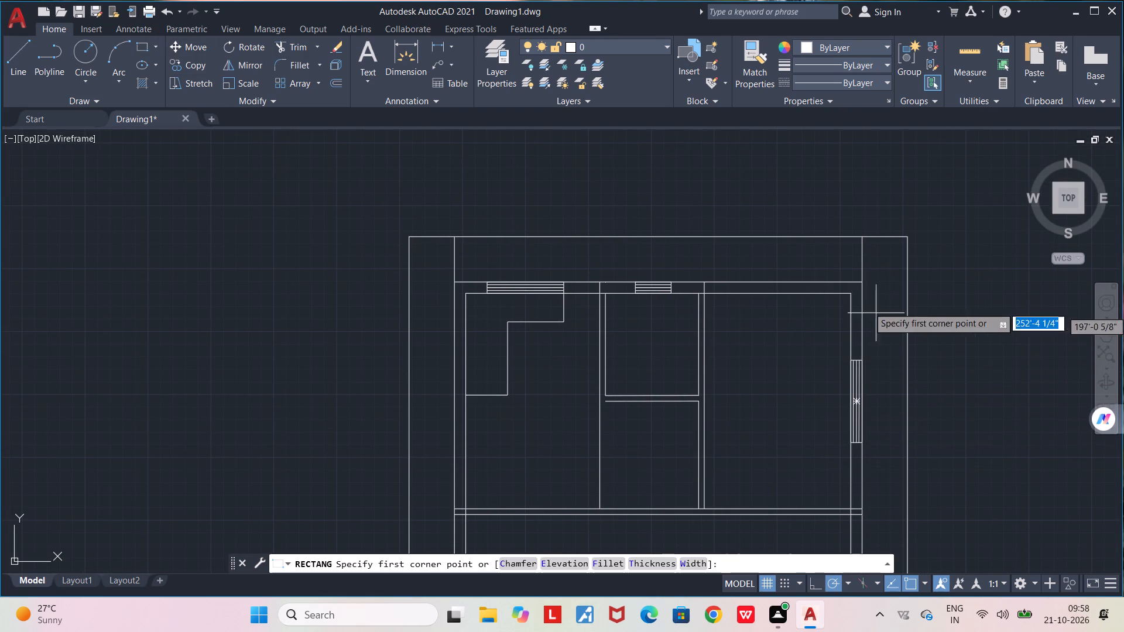
scroll(746, 287, "up", 1)
left_click(744, 280)
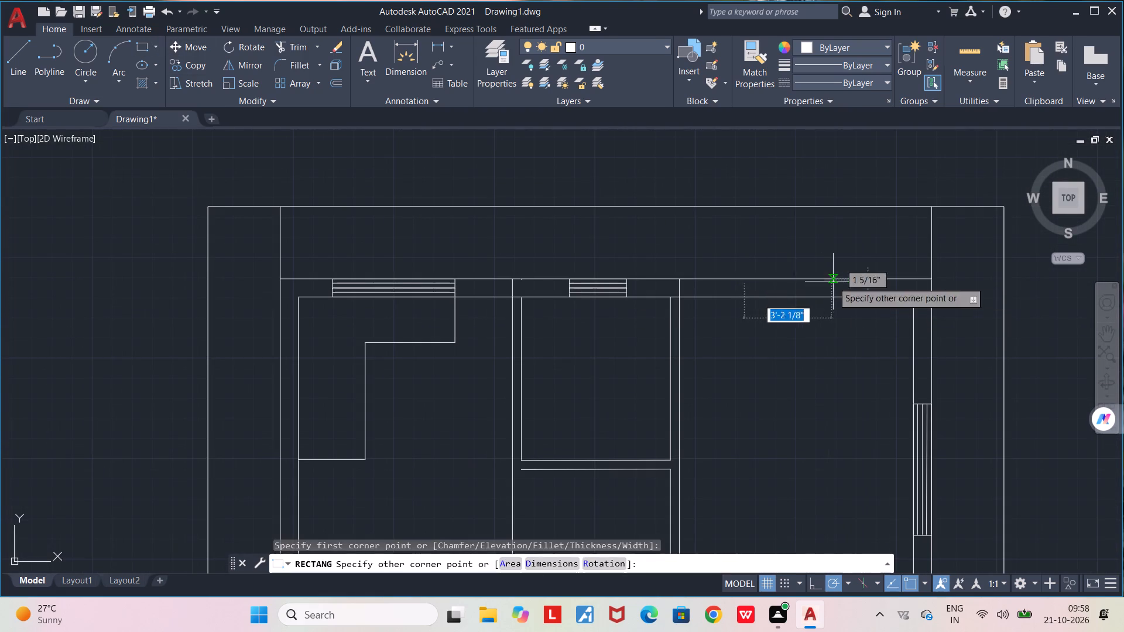
left_click(862, 299)
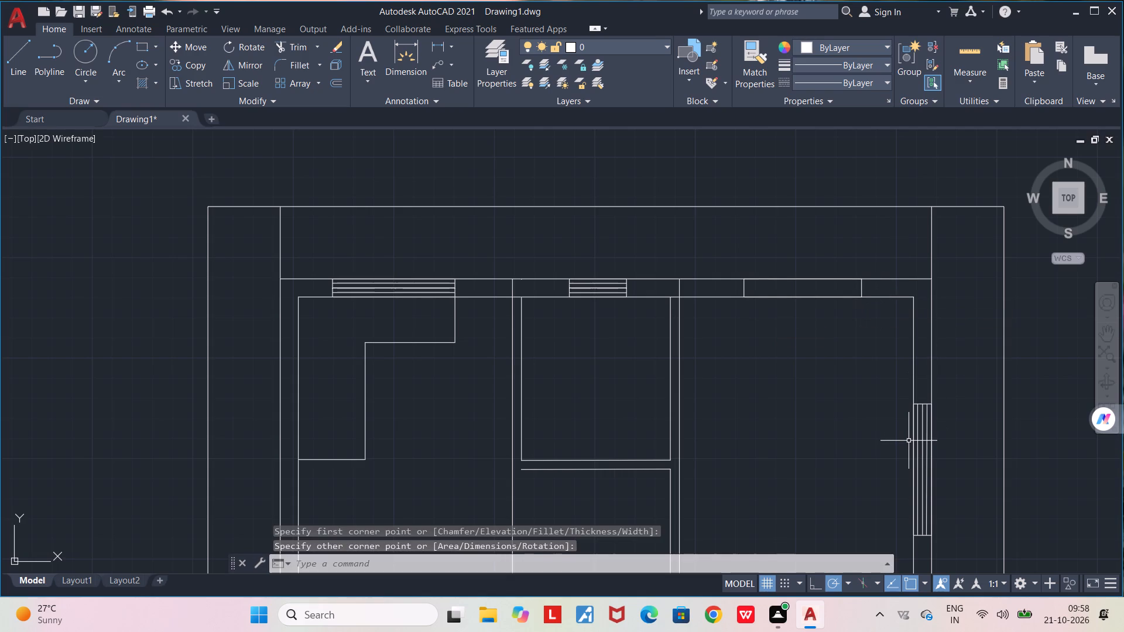
Add a horizontal centre pane line along the right-hand room's top window and trim its overhang at the window's right edge.
key("l")
key("Return")
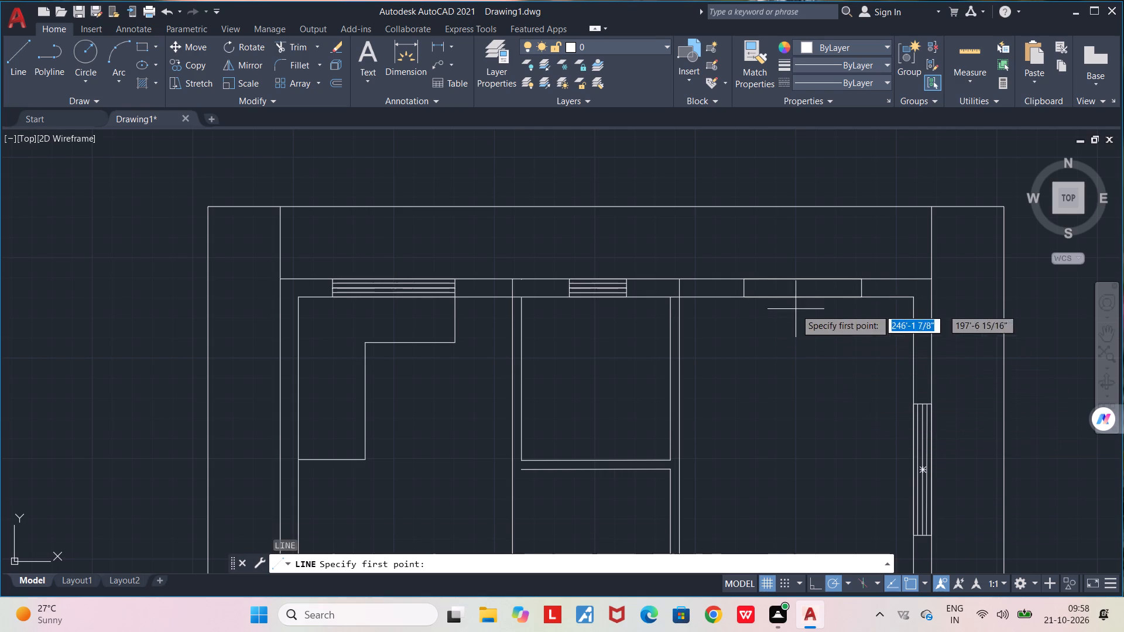
scroll(760, 287, "up", 2)
left_click(722, 291)
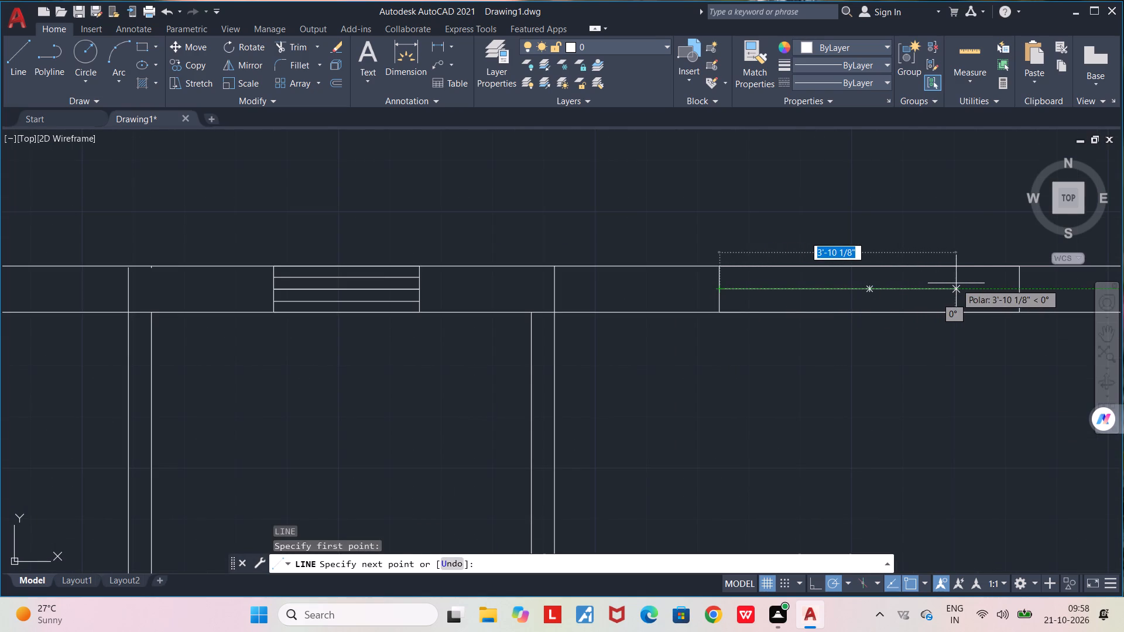
left_click(1054, 284)
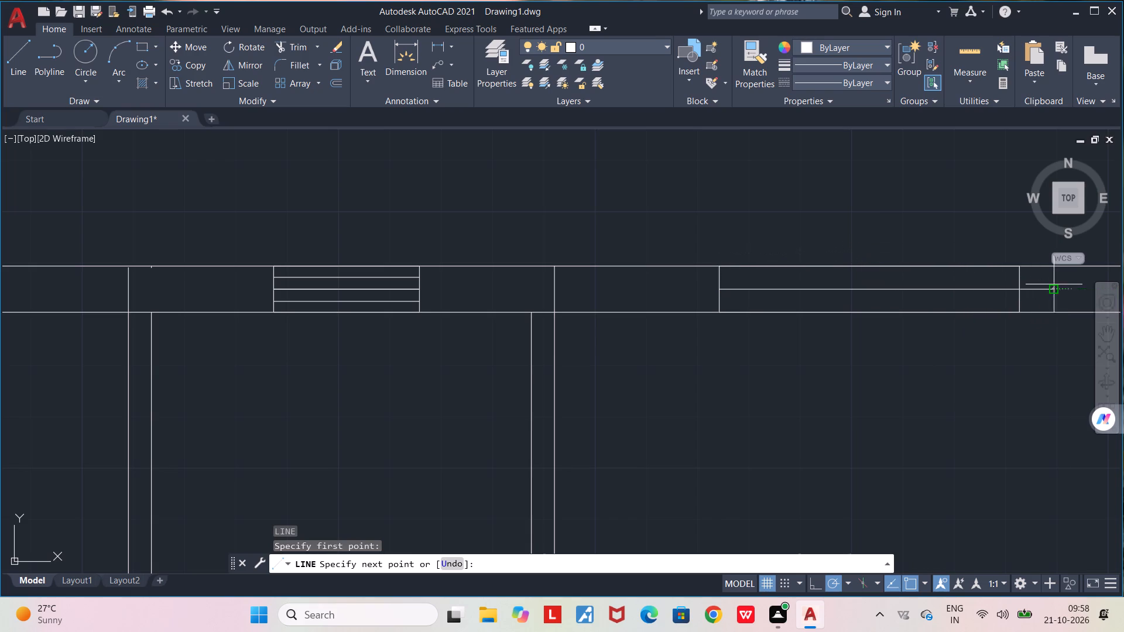
key("space")
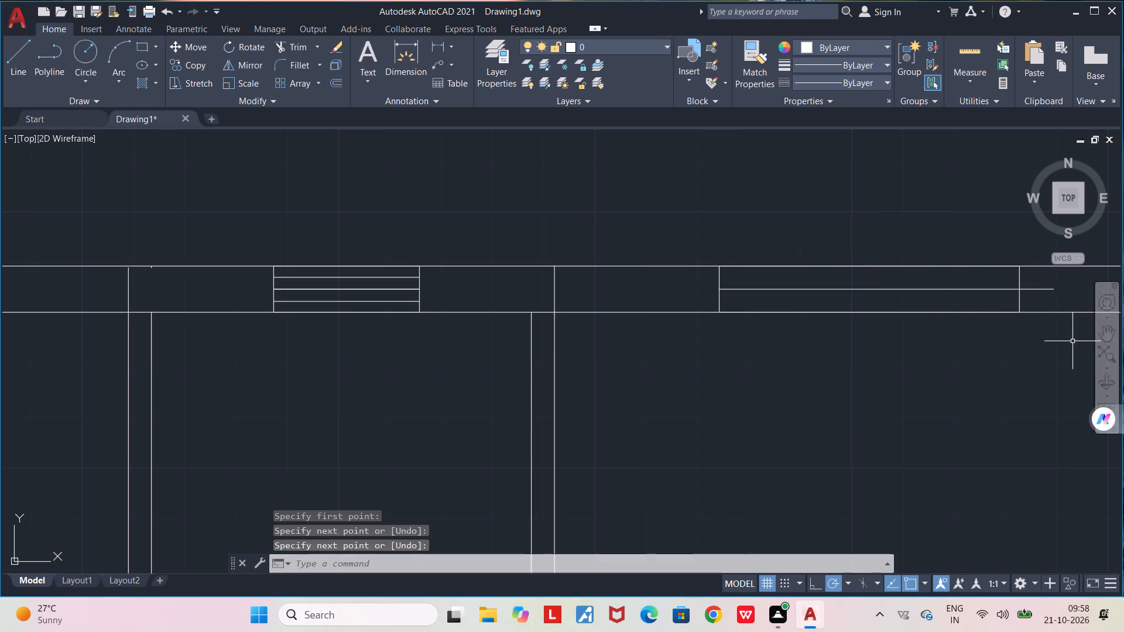
type("TR")
key("Return")
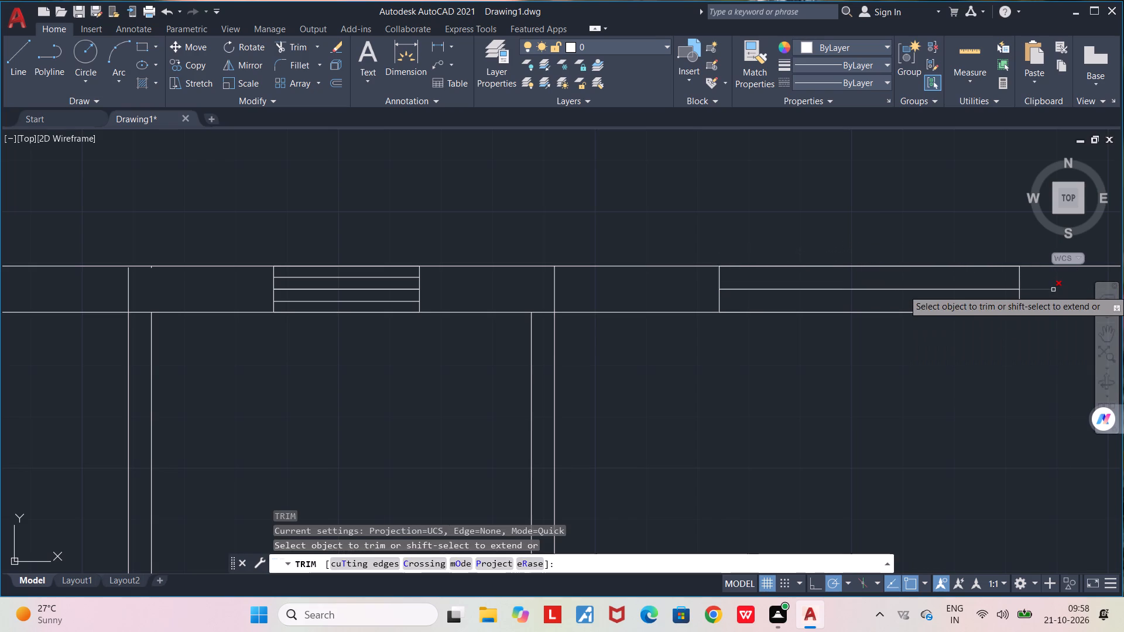
left_click(1053, 290)
key("space")
Add a pane line between the same window's centre line and inner edge, trimming its overhang at the right edge.
middle_click_drag(928, 362, 914, 362)
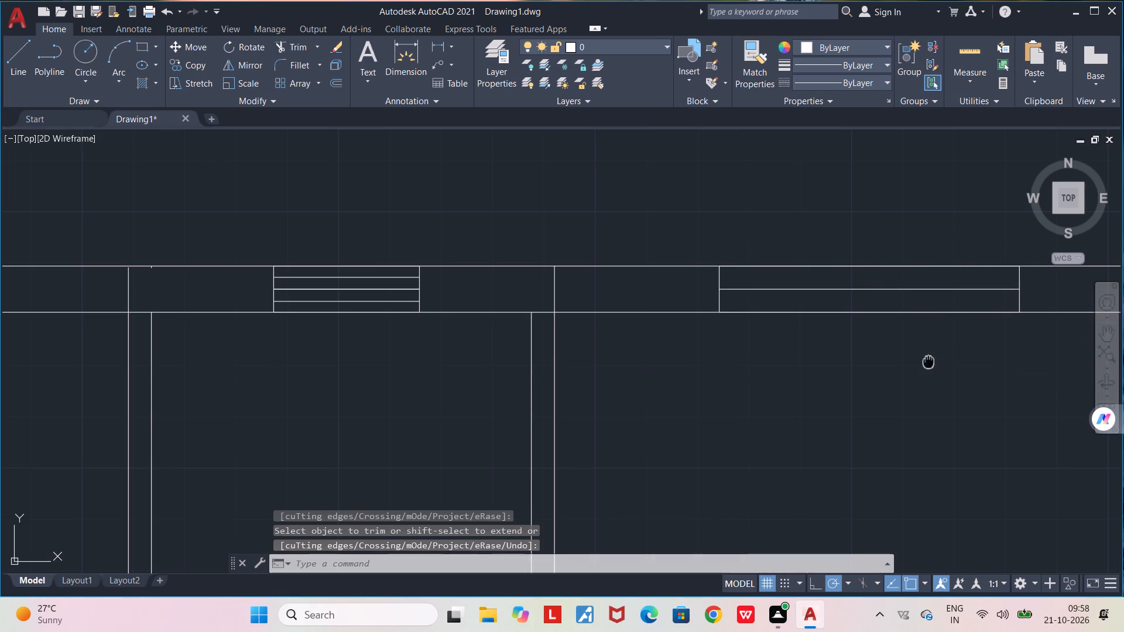
middle_click_drag(914, 362, 749, 355)
scroll(703, 288, "up", 2)
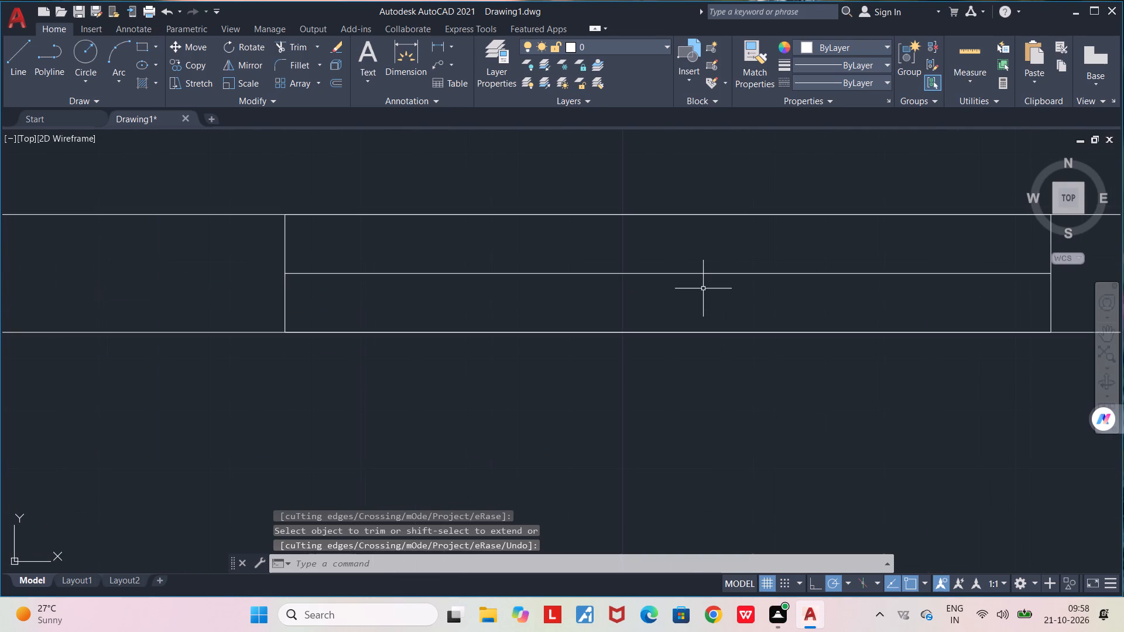
key("l")
key("Return")
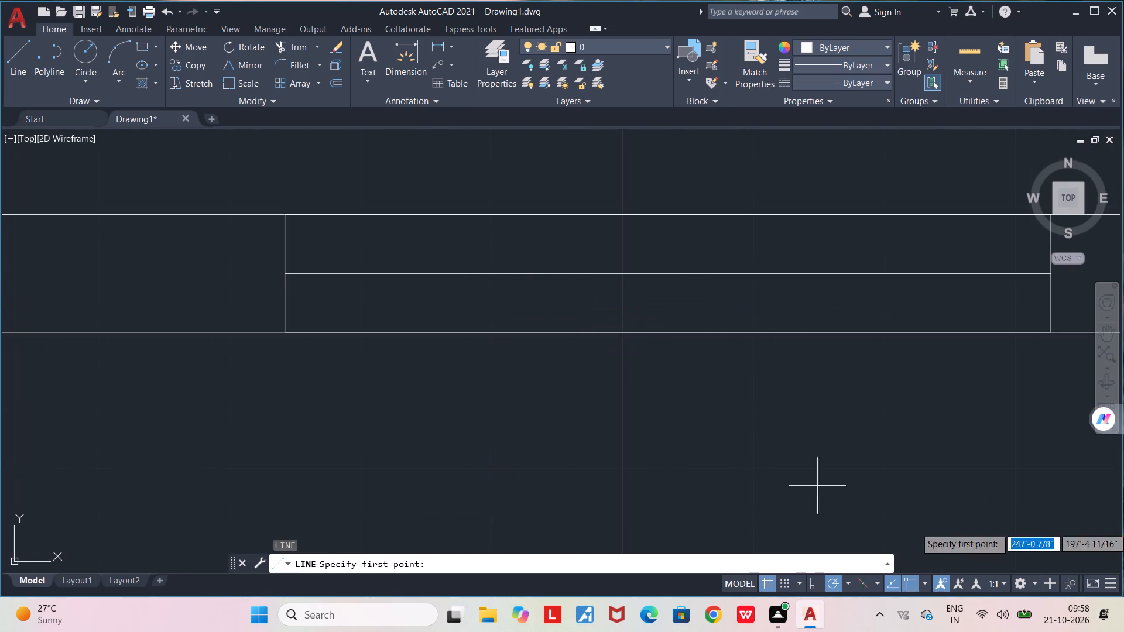
left_click(285, 301)
scroll(474, 313, "down", 2)
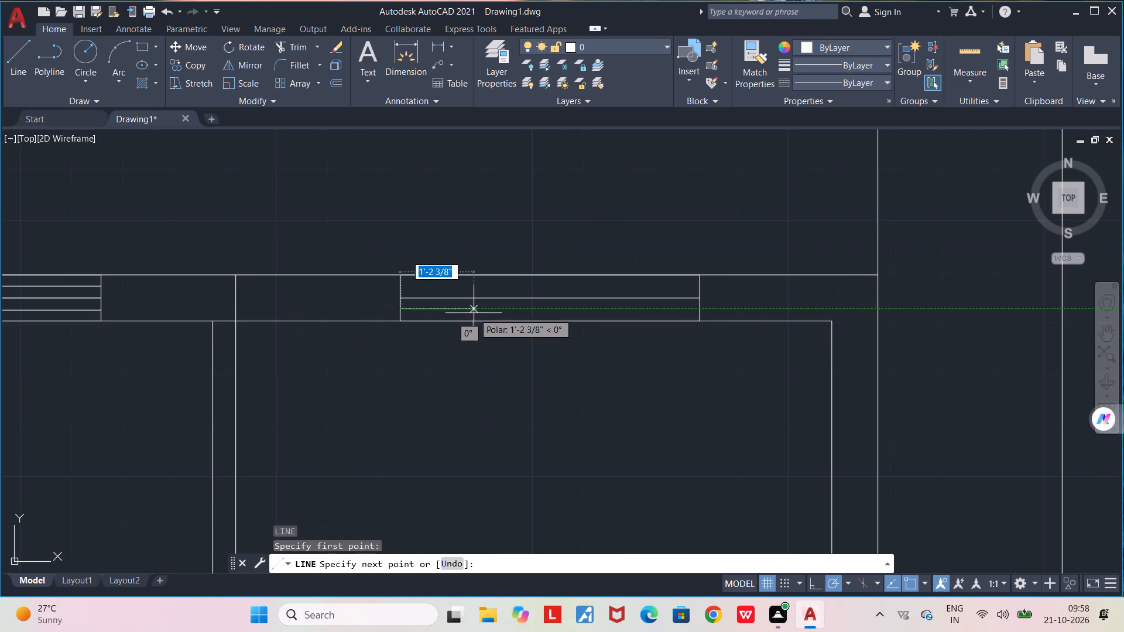
left_click(718, 311)
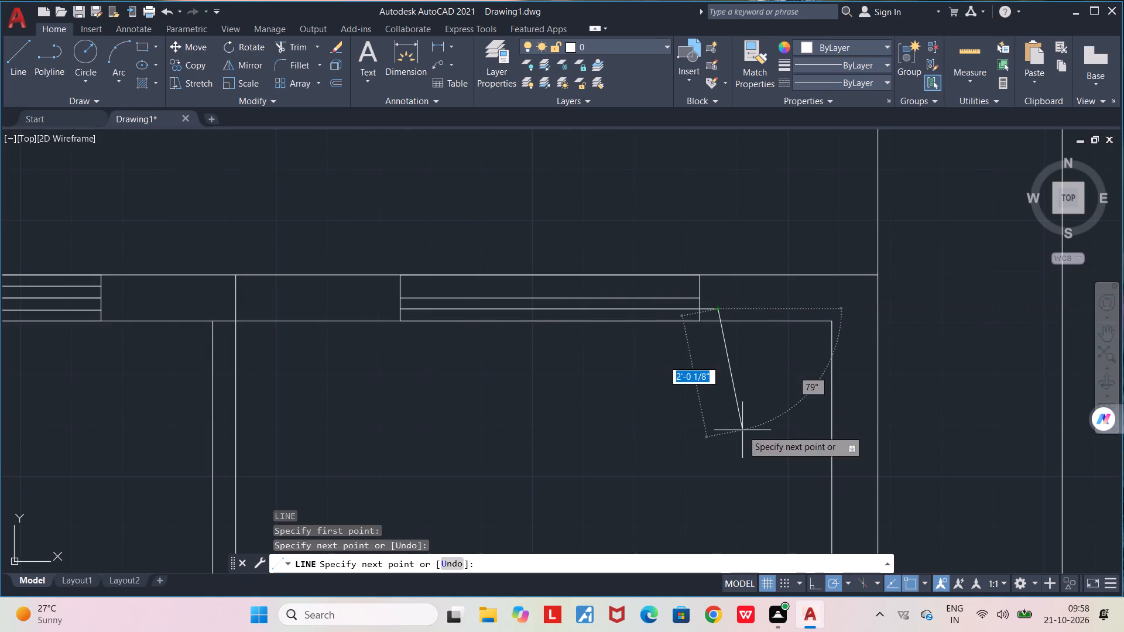
key("space")
type("TR")
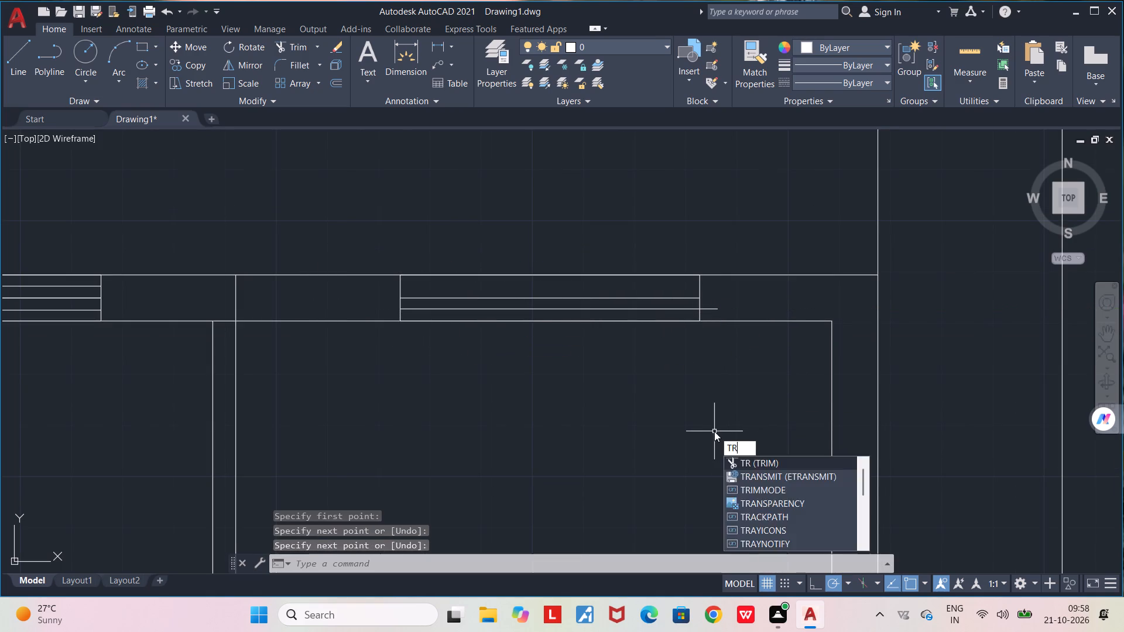
key("Return")
left_click(715, 308)
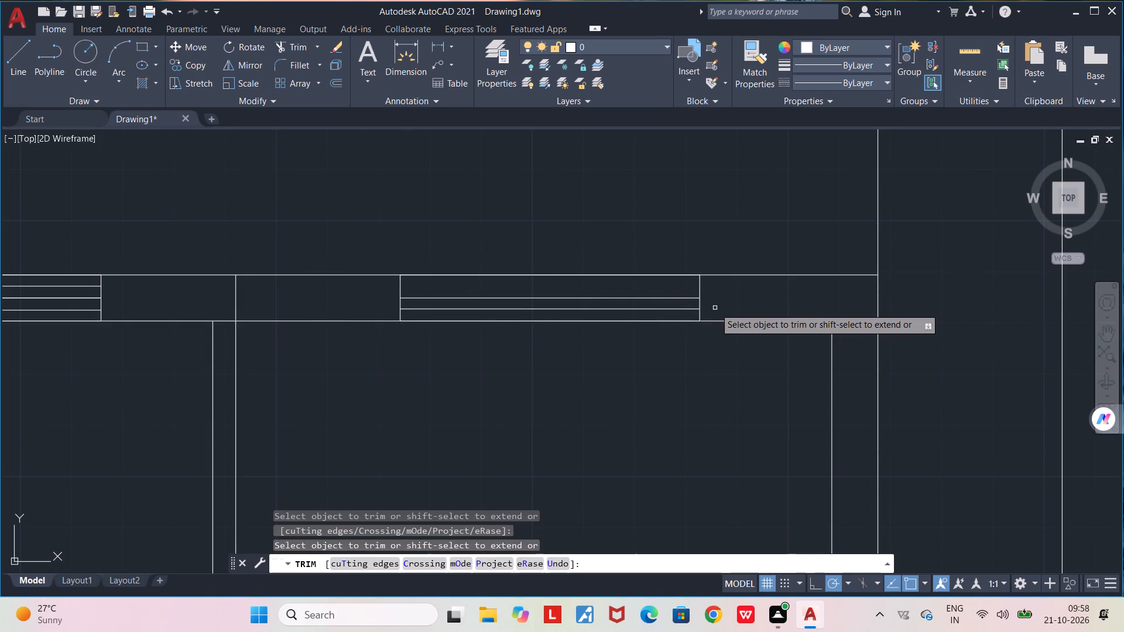
middle_click_drag(715, 308, 765, 394)
scroll(634, 395, "up", 2)
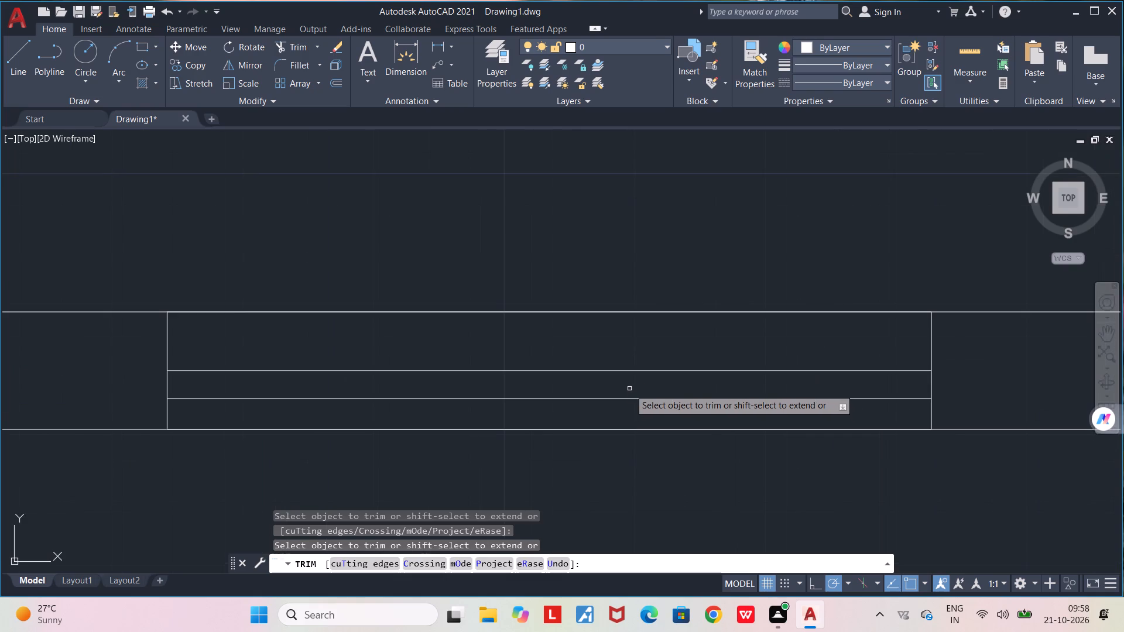
middle_click_drag(629, 387, 709, 350)
scroll(709, 350, "down", 1)
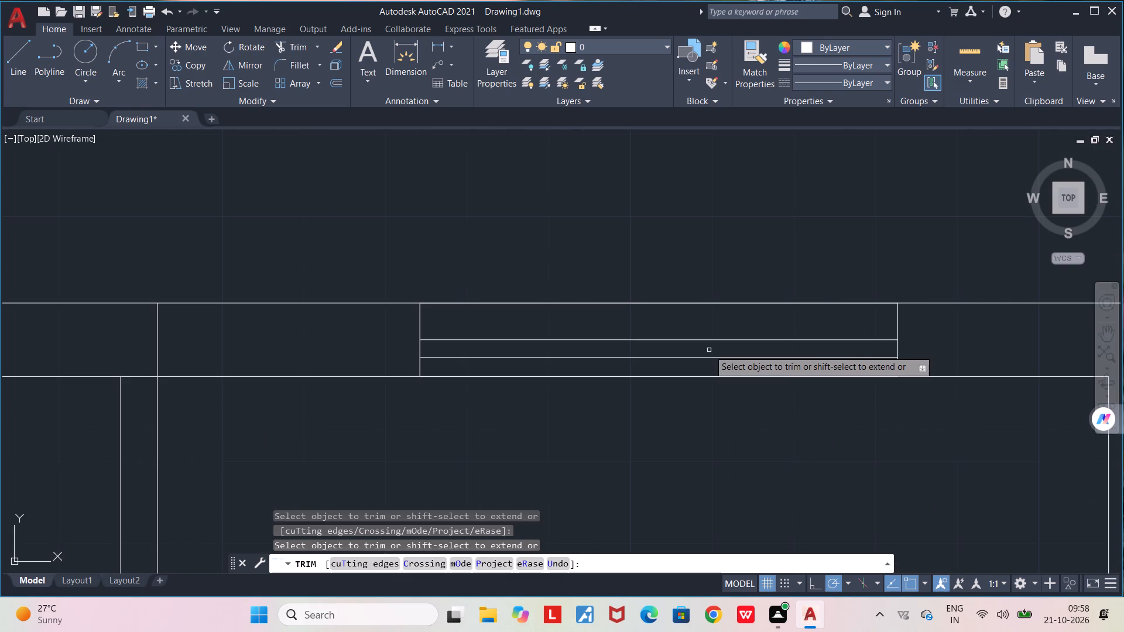
key("Escape")
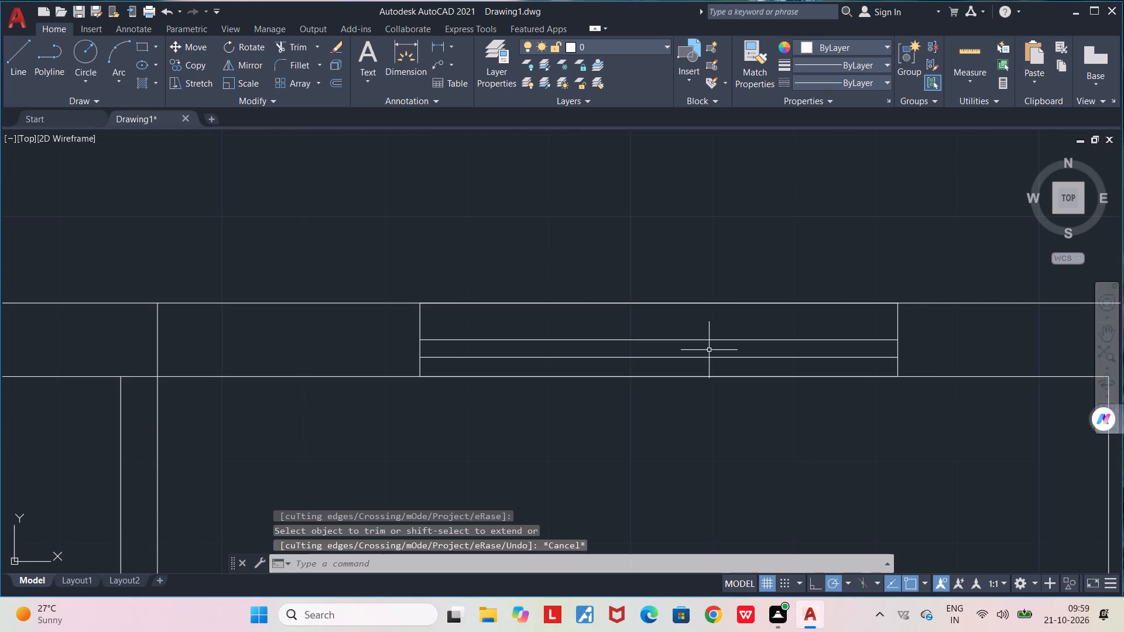
Add a pane line between the same window's centre line and outer edge, trimming its overhang at the right edge.
key("l")
key("Return")
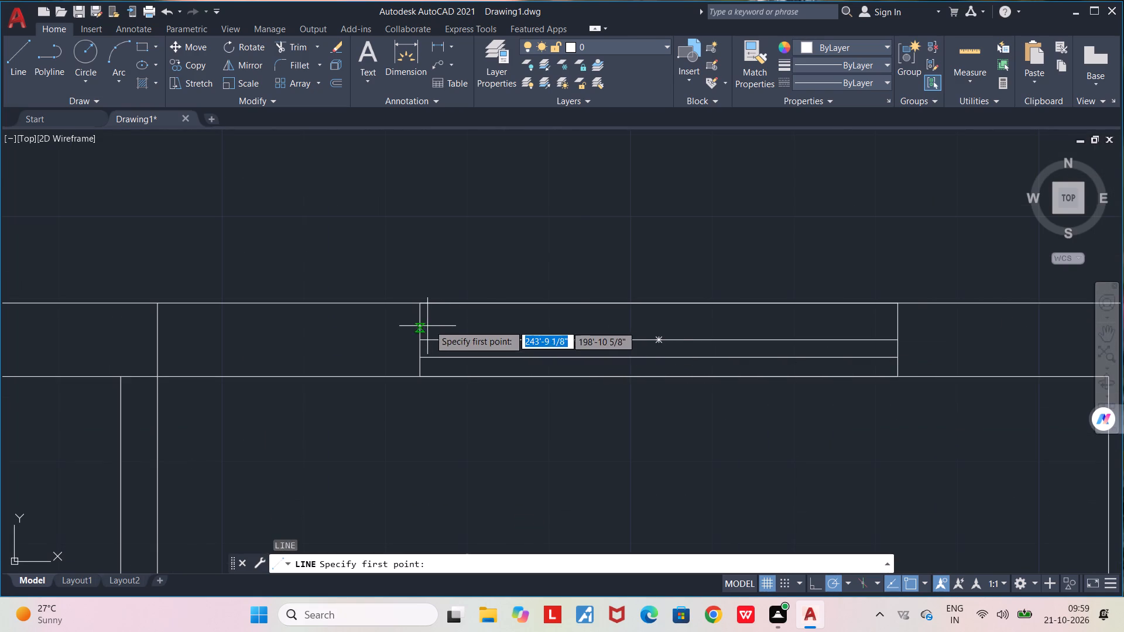
left_click(419, 323)
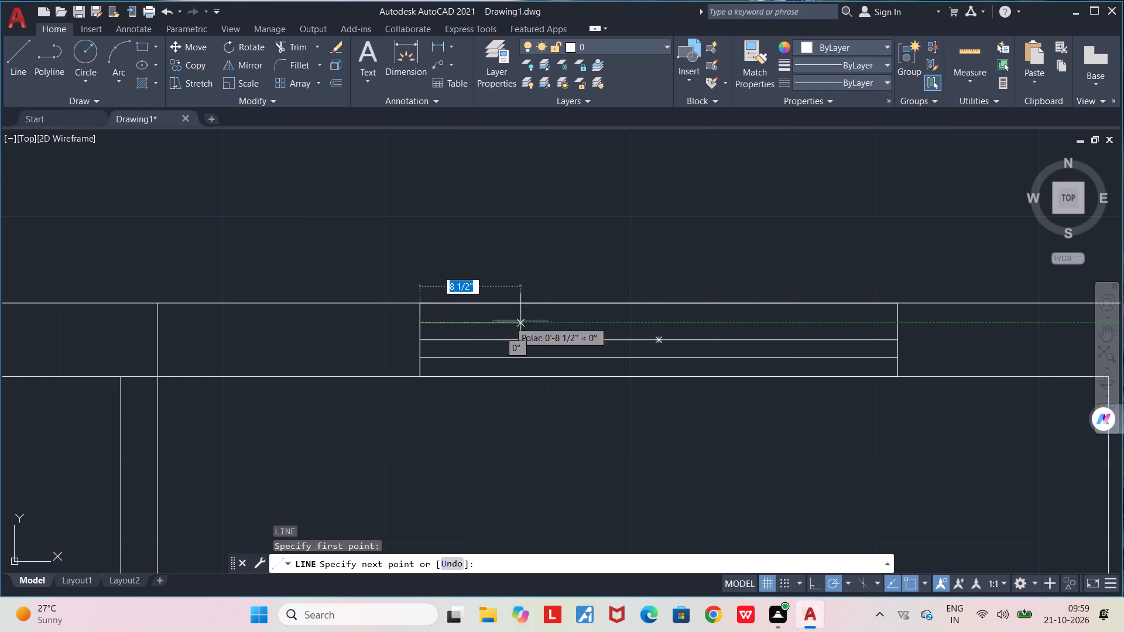
left_click(907, 320)
key("space")
type("TR")
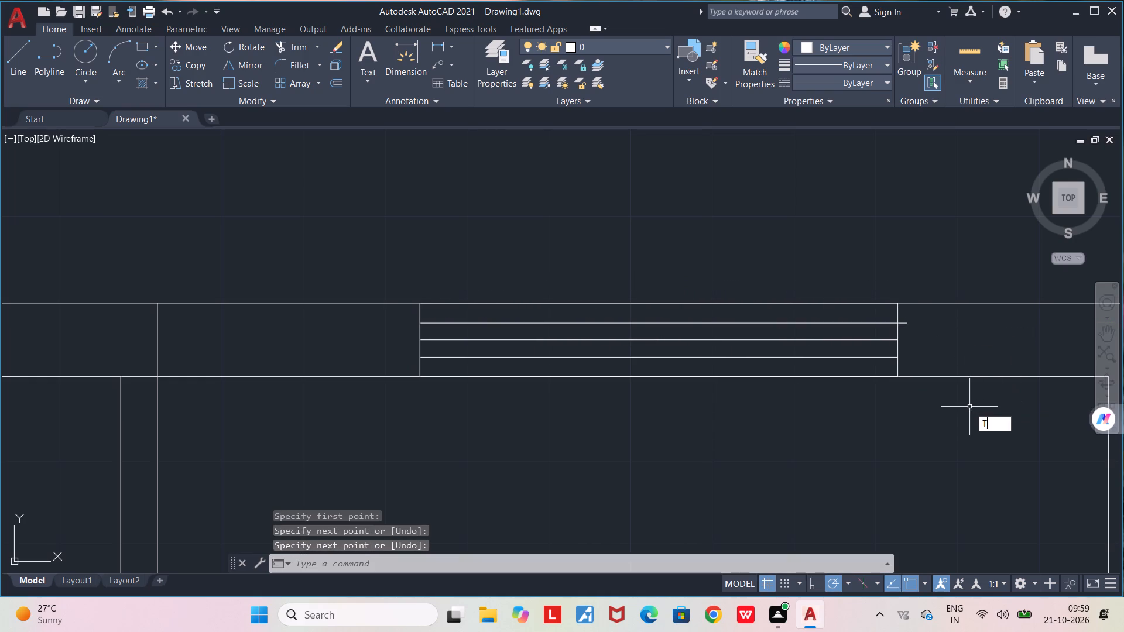
key("Return")
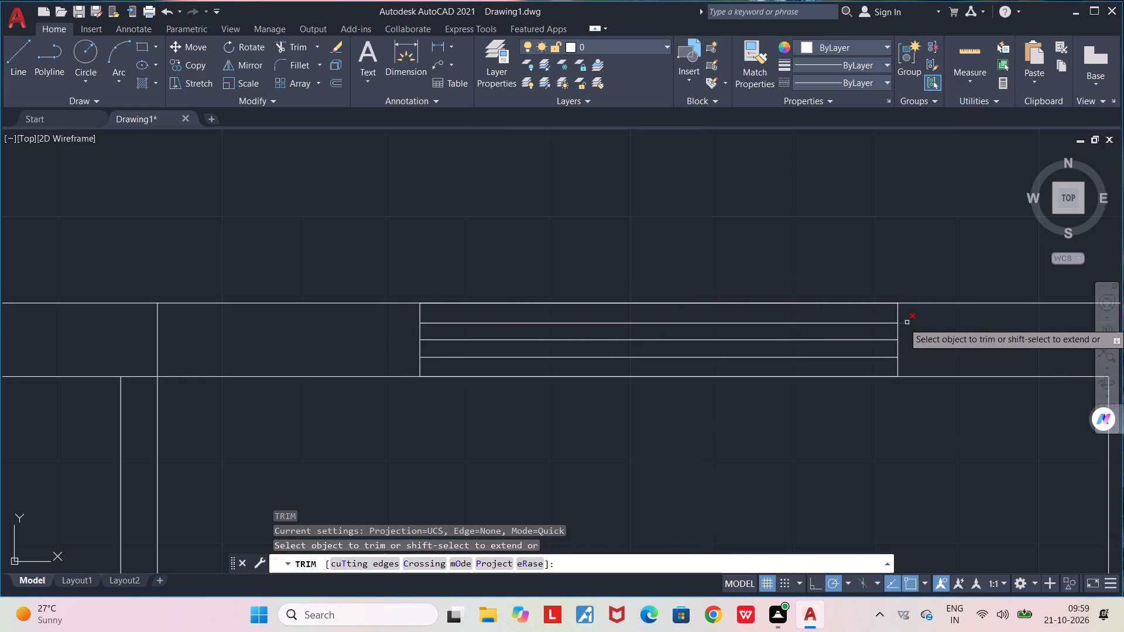
left_click(907, 322)
scroll(907, 327, "down", 3)
key("space")
Draw the lower middle room's left partition face from the room's top-left corner down past the horizontal wall below.
middle_click_drag(876, 397, 823, 313)
scroll(823, 312, "down", 2)
scroll(801, 363, "up", 1)
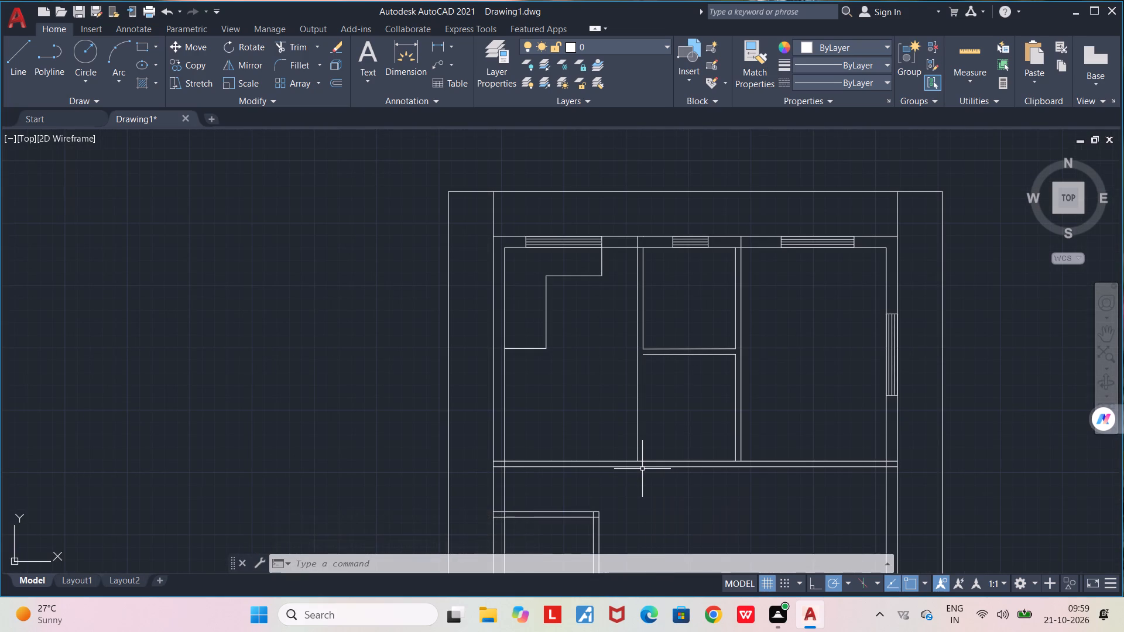
key("l")
key("Return")
scroll(642, 469, "up", 2)
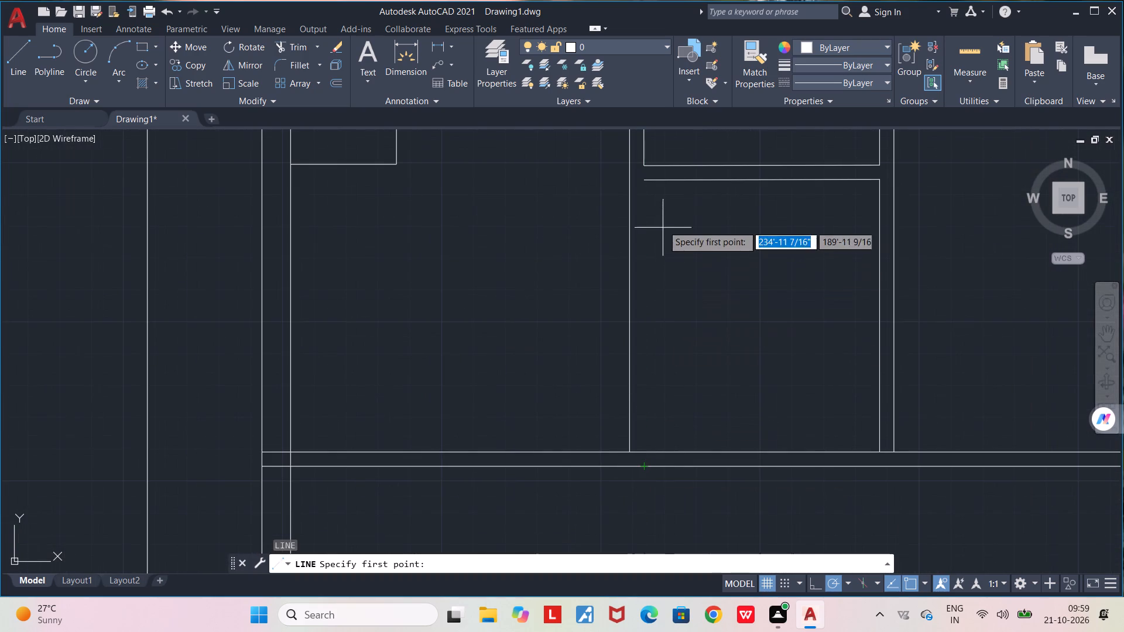
left_click(644, 183)
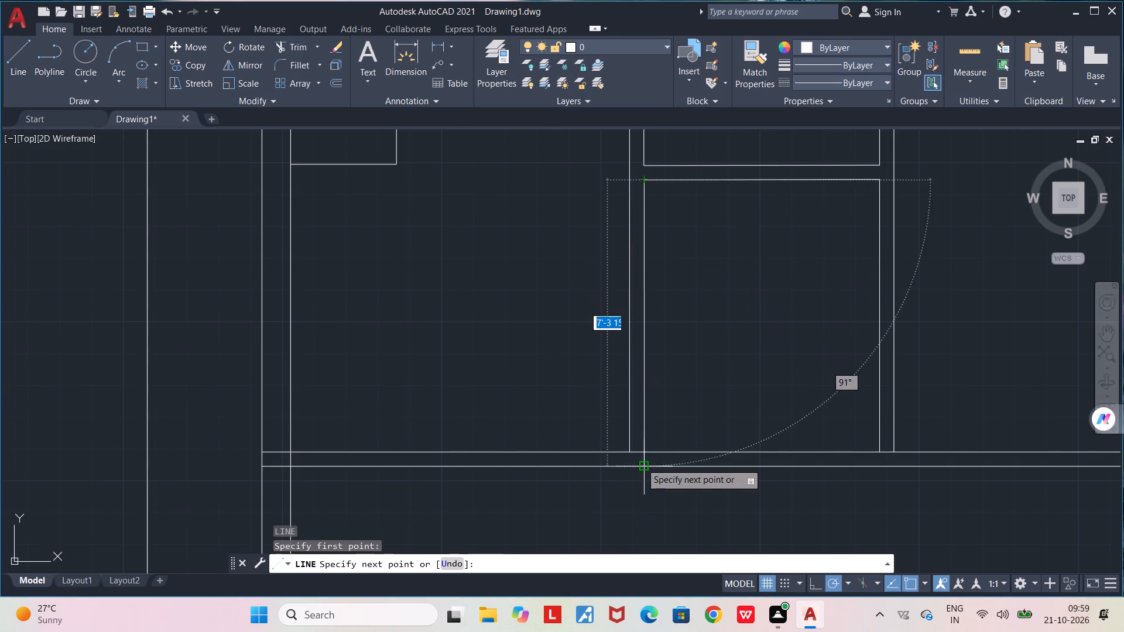
left_click(640, 484)
key("space")
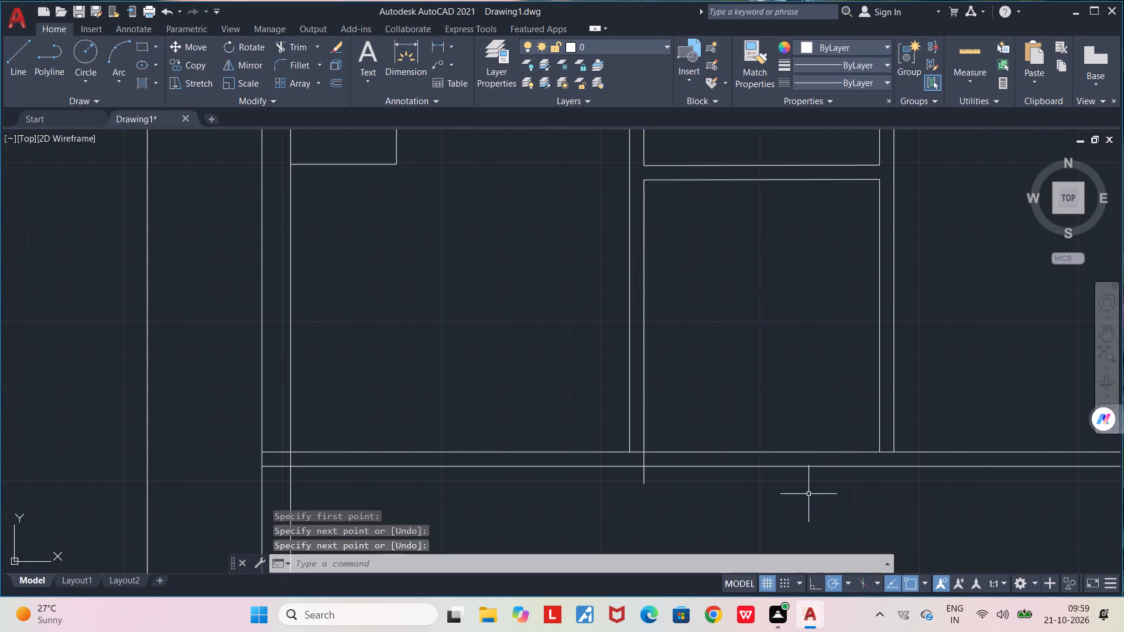
Trim the new partition line's parts below and within the horizontal wall so it ends at the wall's upper face.
type("TR")
key("Return")
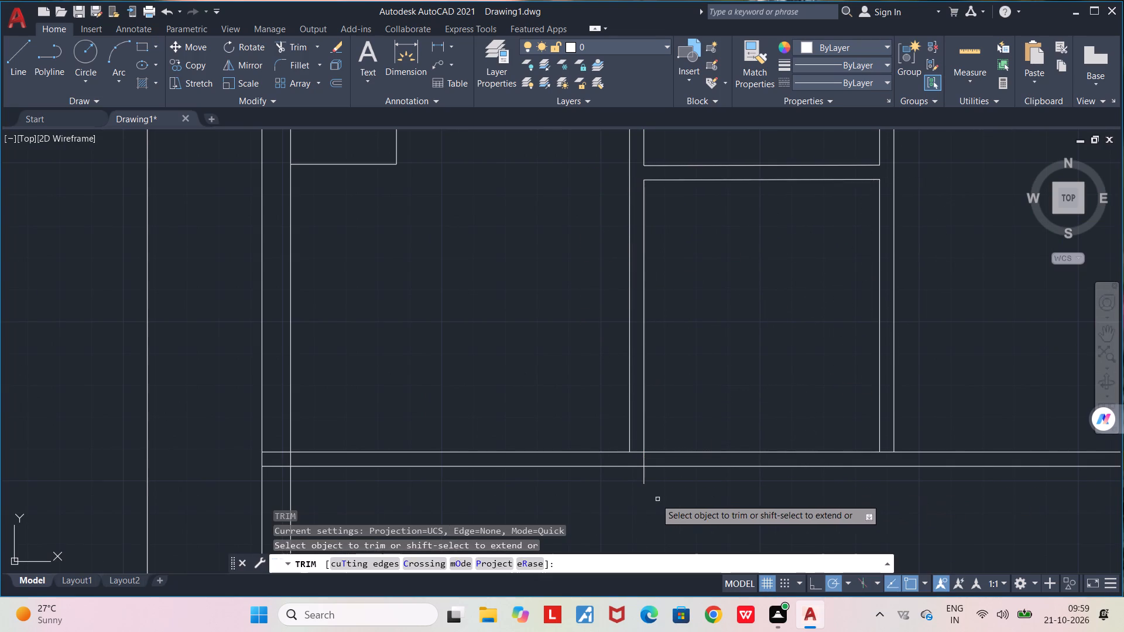
left_click(645, 483)
left_click(643, 463)
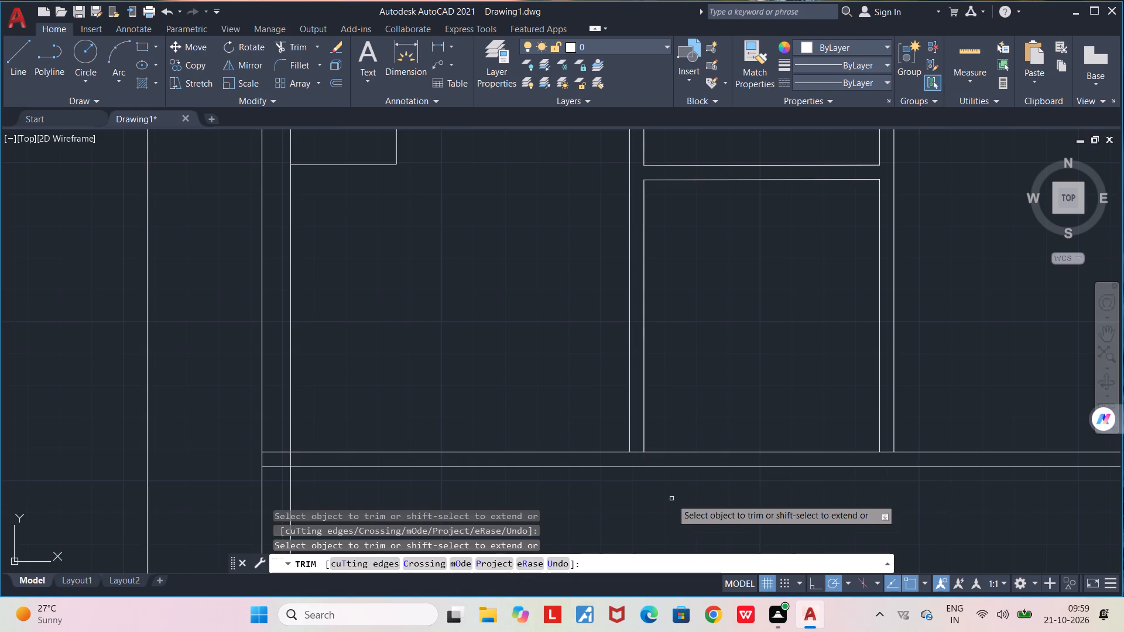
scroll(671, 499, "down", 1)
middle_click_drag(674, 513, 657, 441)
scroll(657, 441, "down", 2)
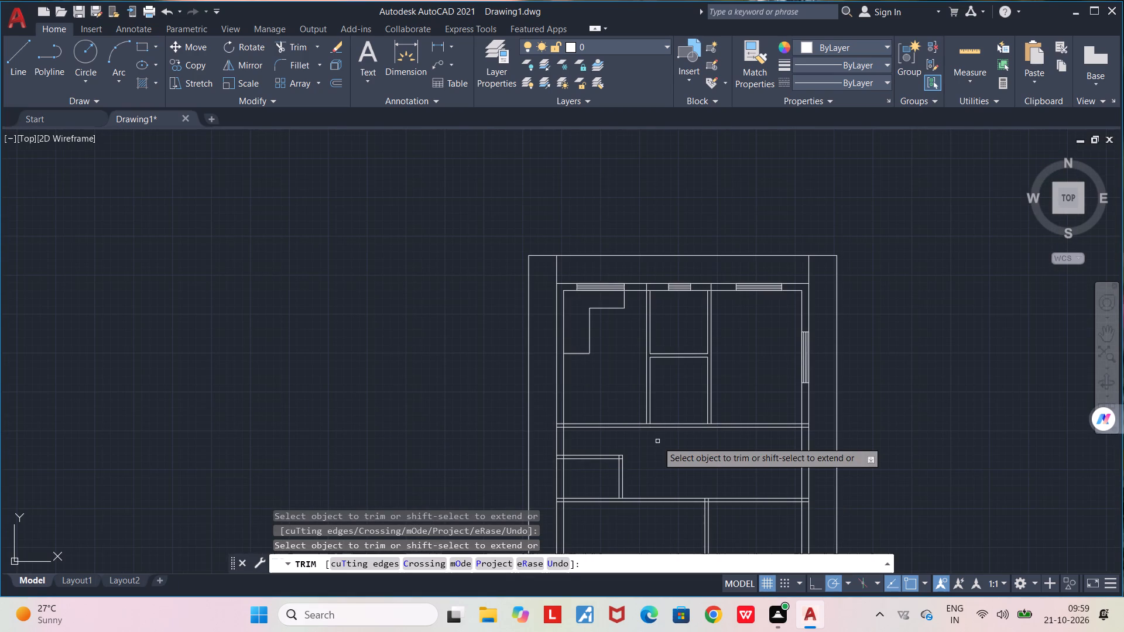
key("space")
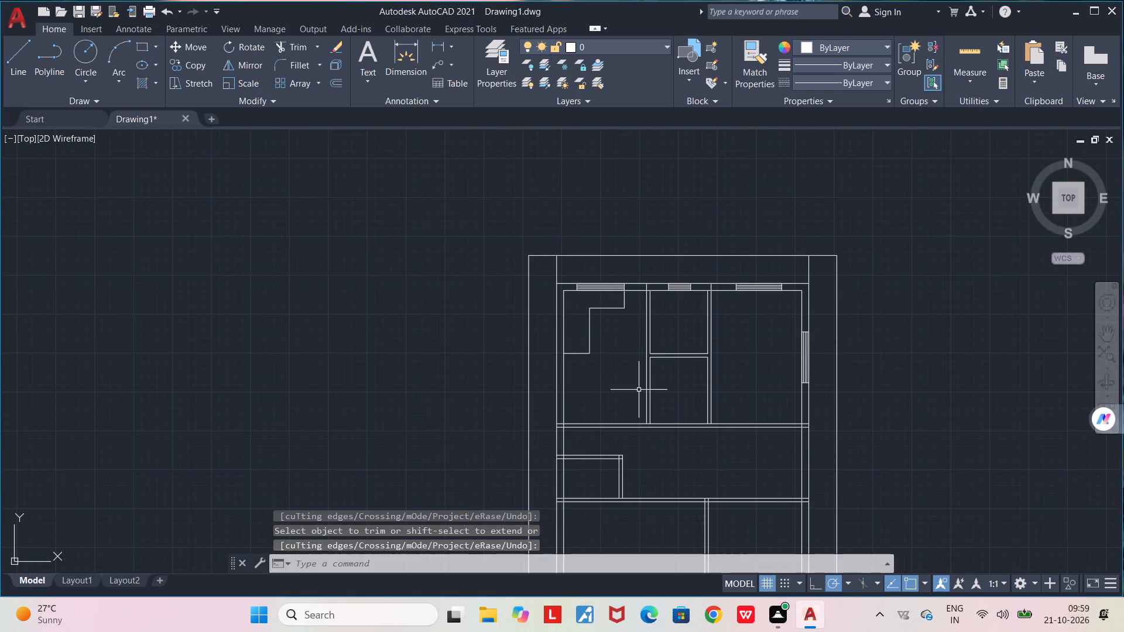
Draw a short horizontal line from the left partition's outer face across its thickness into the lower middle room.
scroll(639, 391, "up", 2)
key("l")
key("Return")
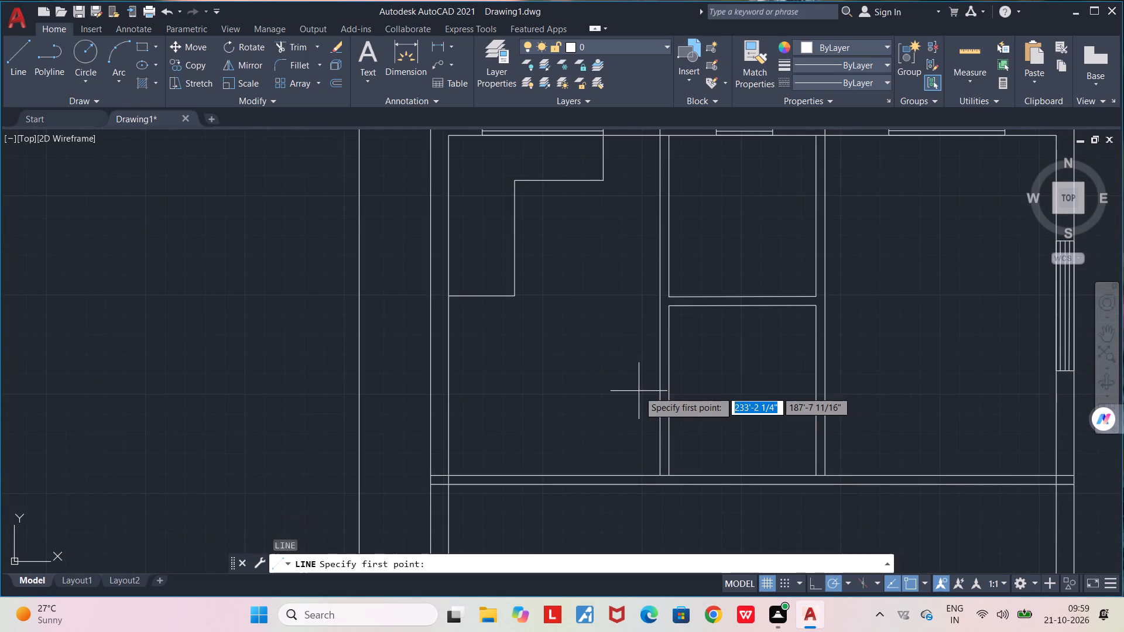
scroll(662, 356, "up", 1)
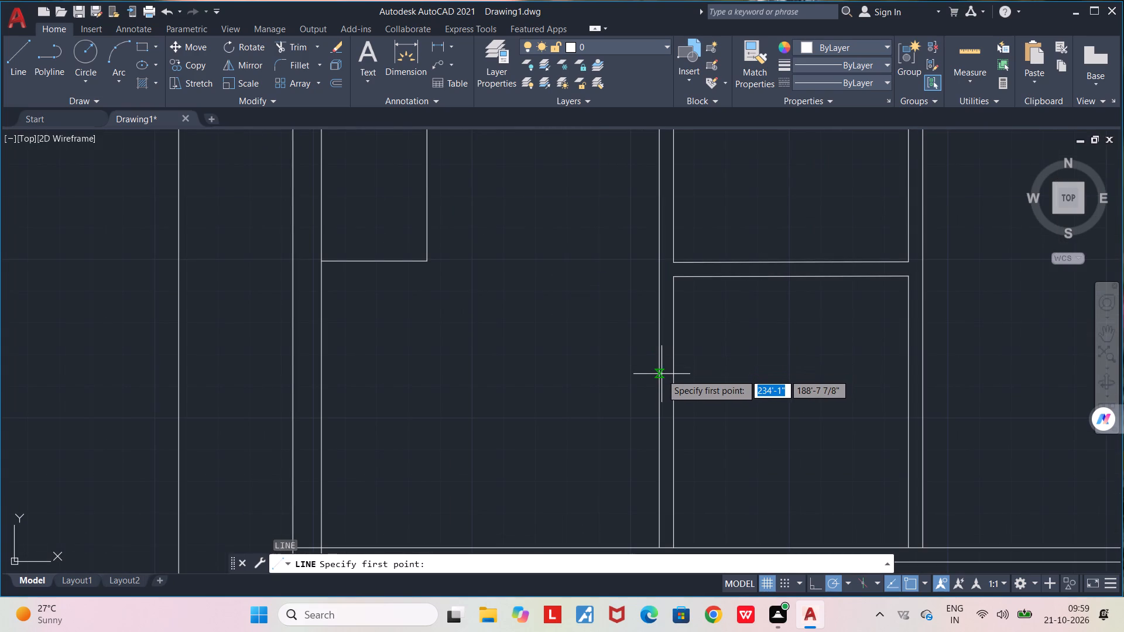
left_click(659, 373)
left_click(734, 370)
key("space")
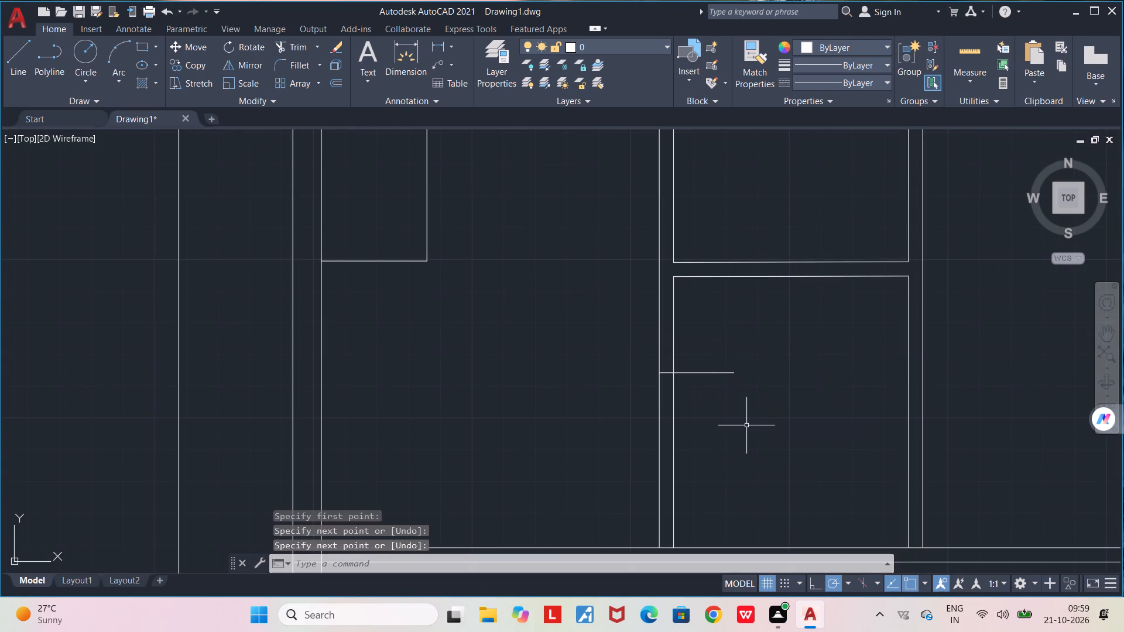
Draw a second short horizontal line across the lower middle room's left partition, between the first one and the horizontal wall below.
key("l")
key("Return")
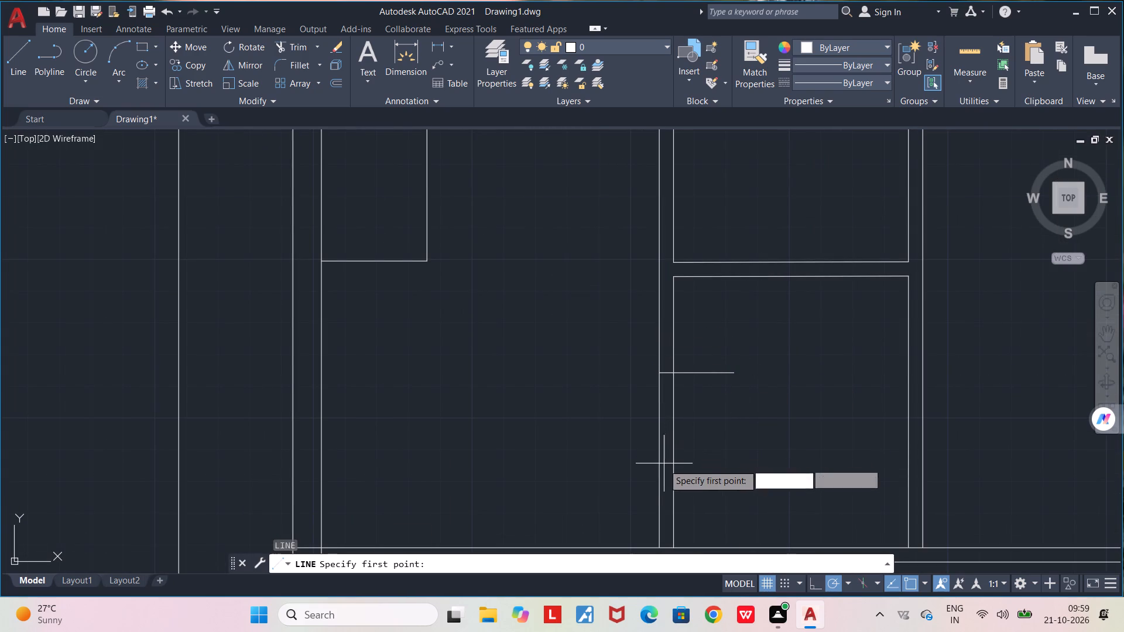
middle_click_drag(657, 481, 654, 353)
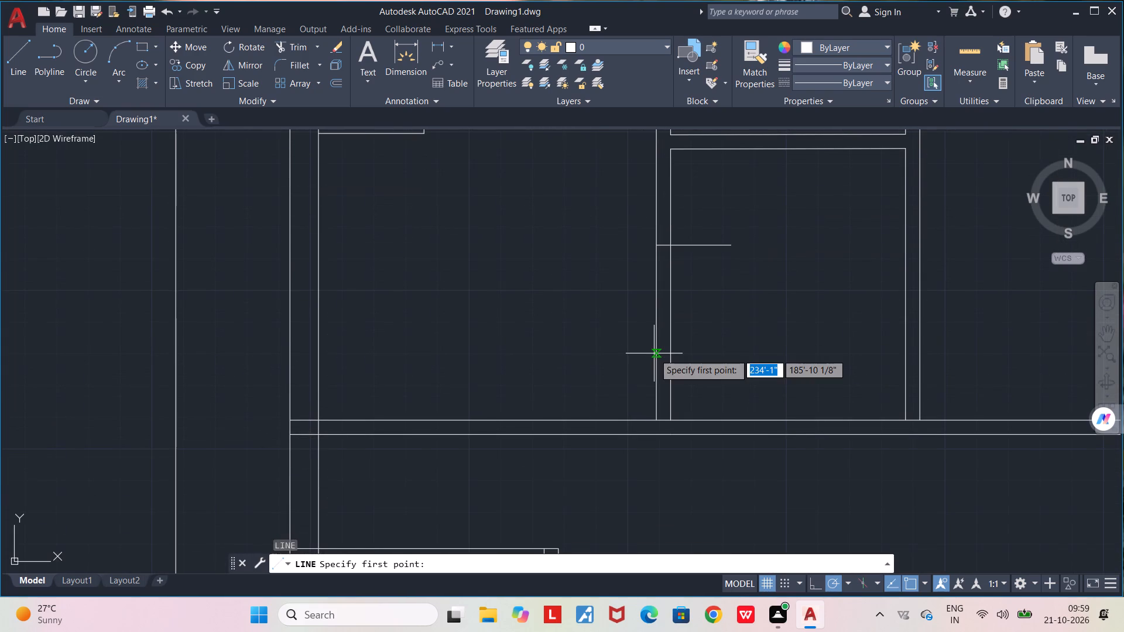
scroll(654, 353, "up", 1)
left_click(654, 338)
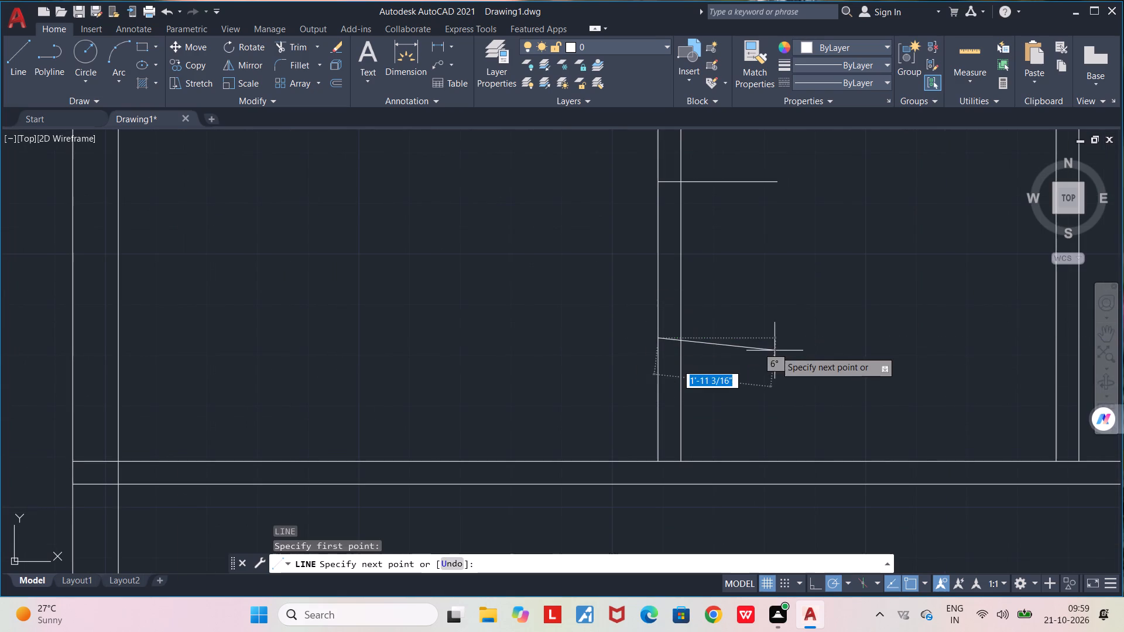
left_click(766, 339)
key("space")
Trim both partition faces between the two short lines, and the lines' overhangs into the room, to form a wall opening.
key("t")
key("r")
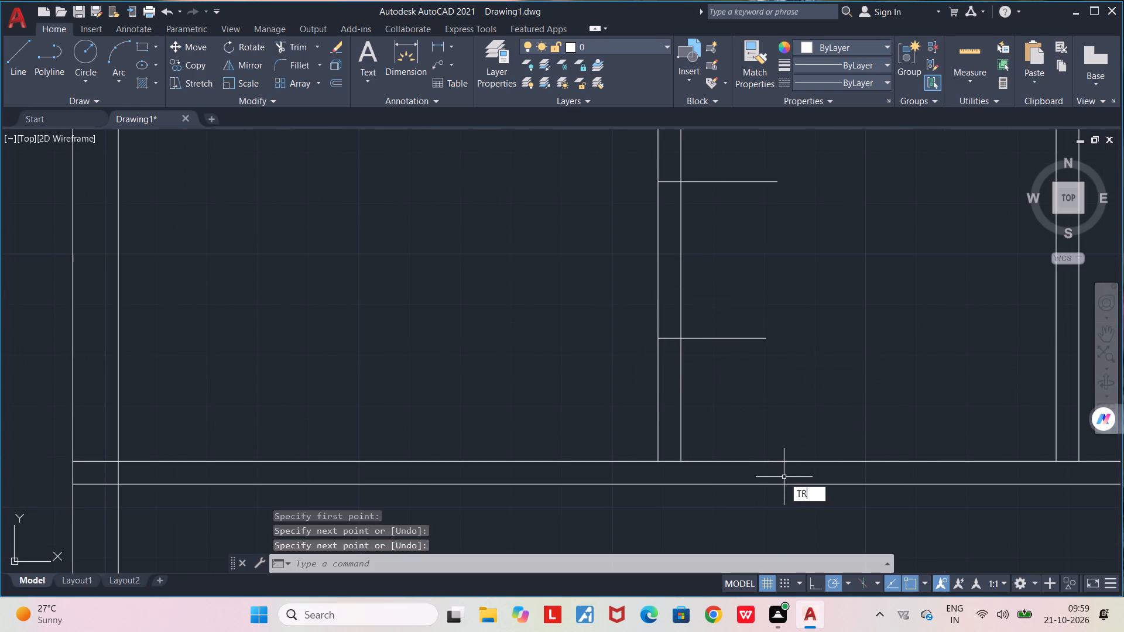
key("Return")
left_click_drag(740, 164, 699, 323)
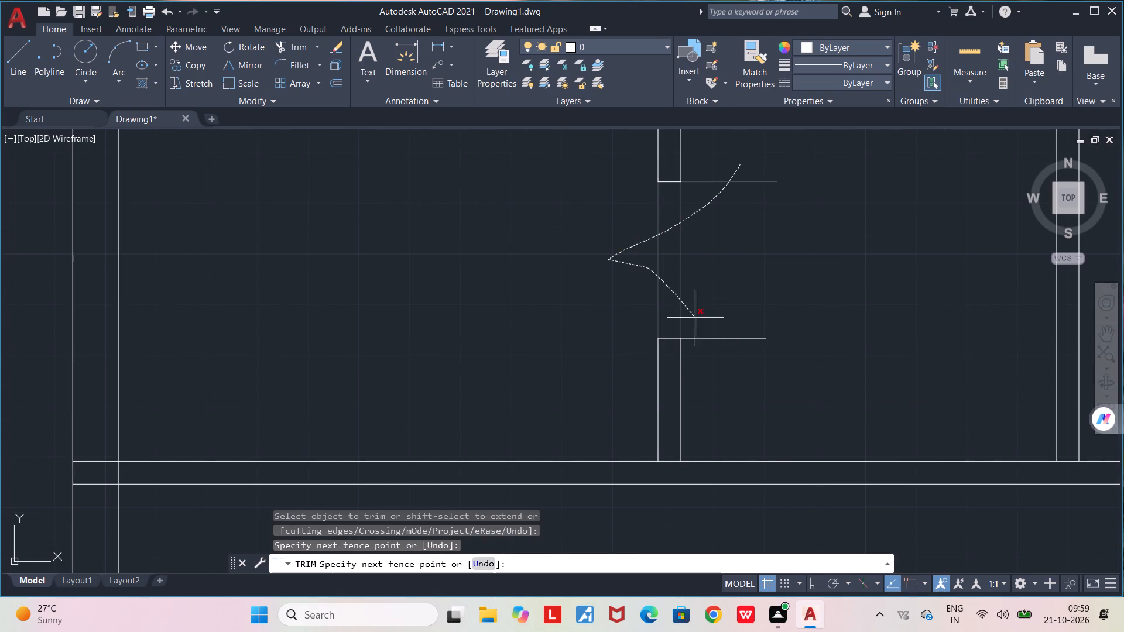
left_click_drag(699, 323, 726, 354)
scroll(723, 351, "down", 2)
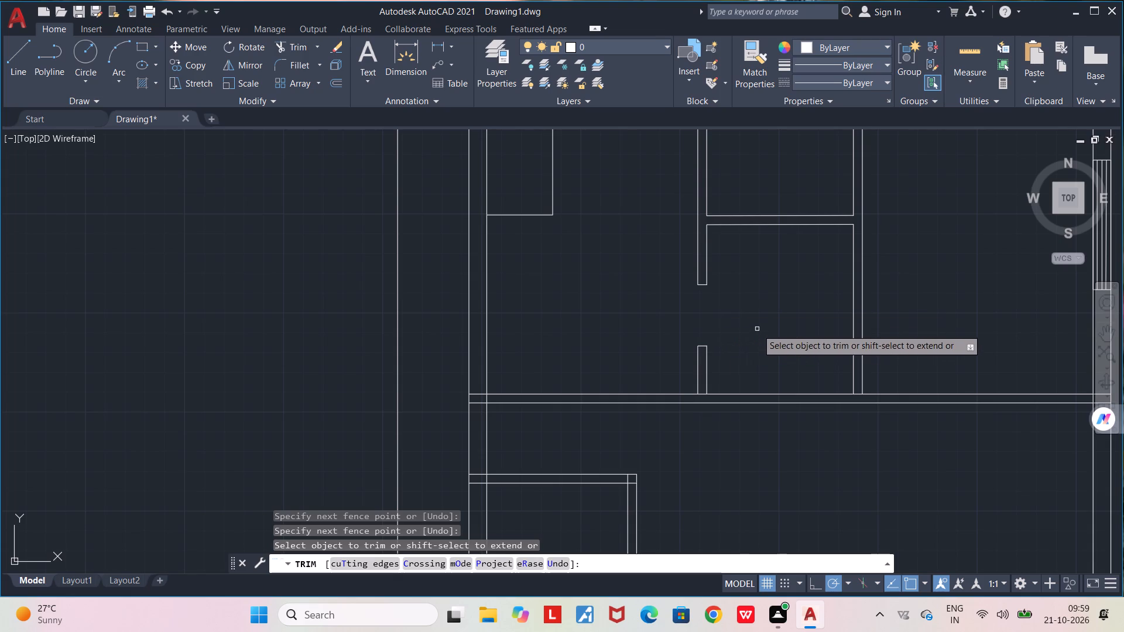
middle_click_drag(755, 328, 724, 424)
scroll(724, 424, "down", 1)
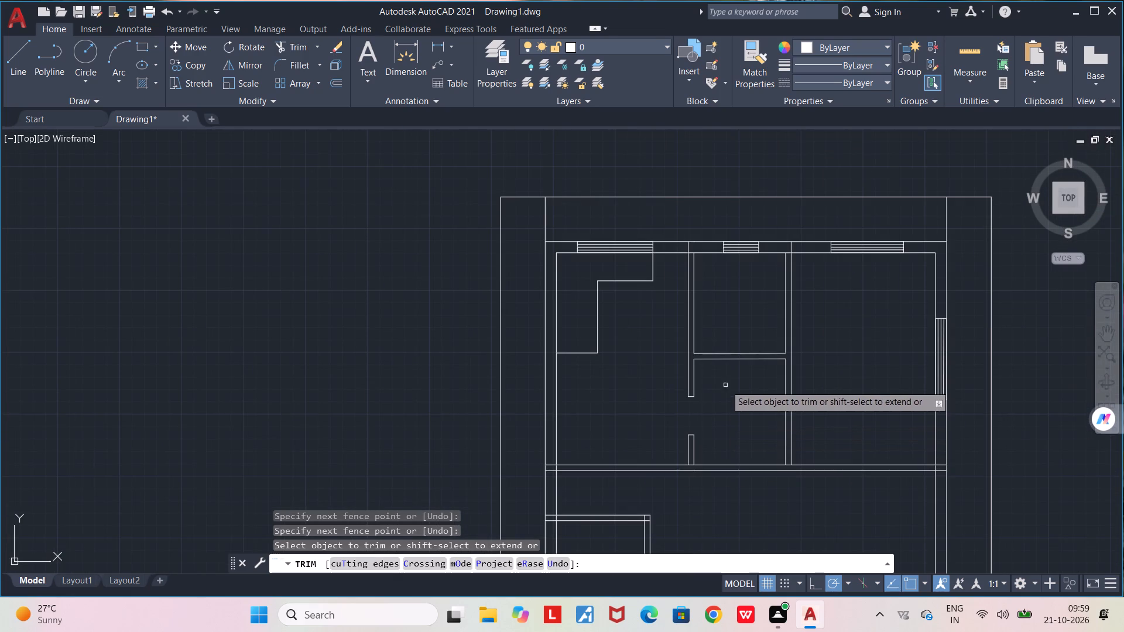
key("space")
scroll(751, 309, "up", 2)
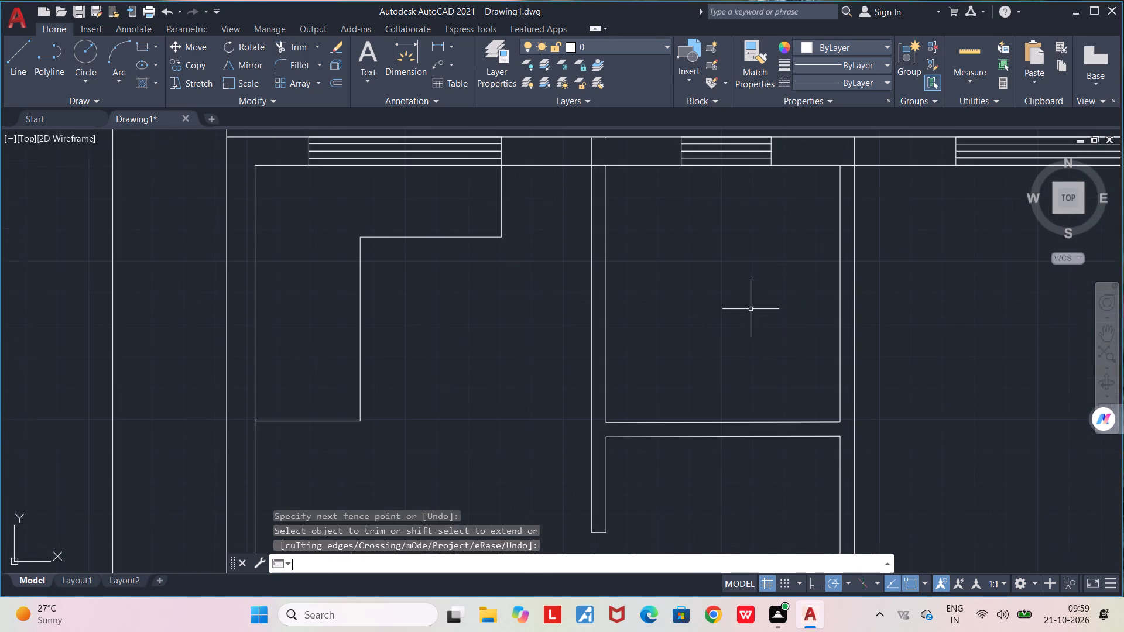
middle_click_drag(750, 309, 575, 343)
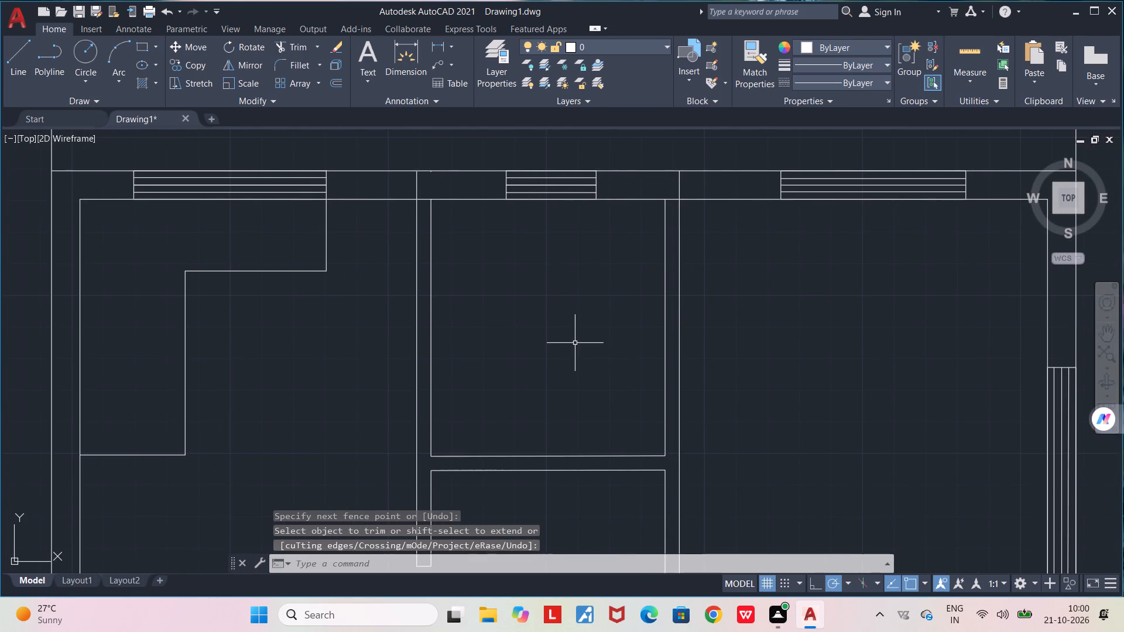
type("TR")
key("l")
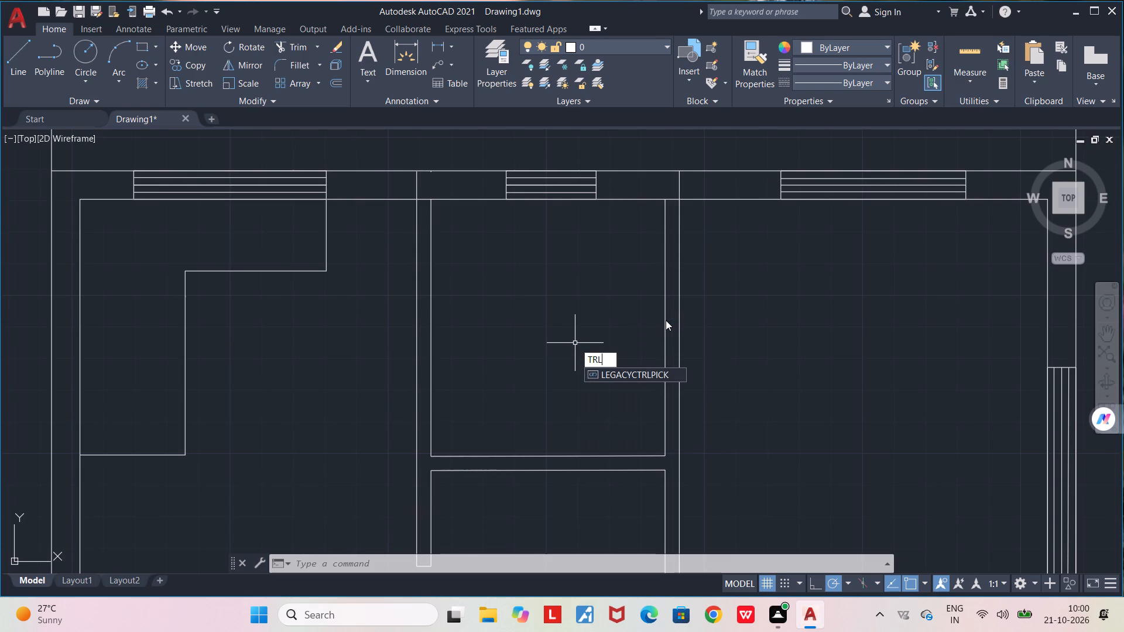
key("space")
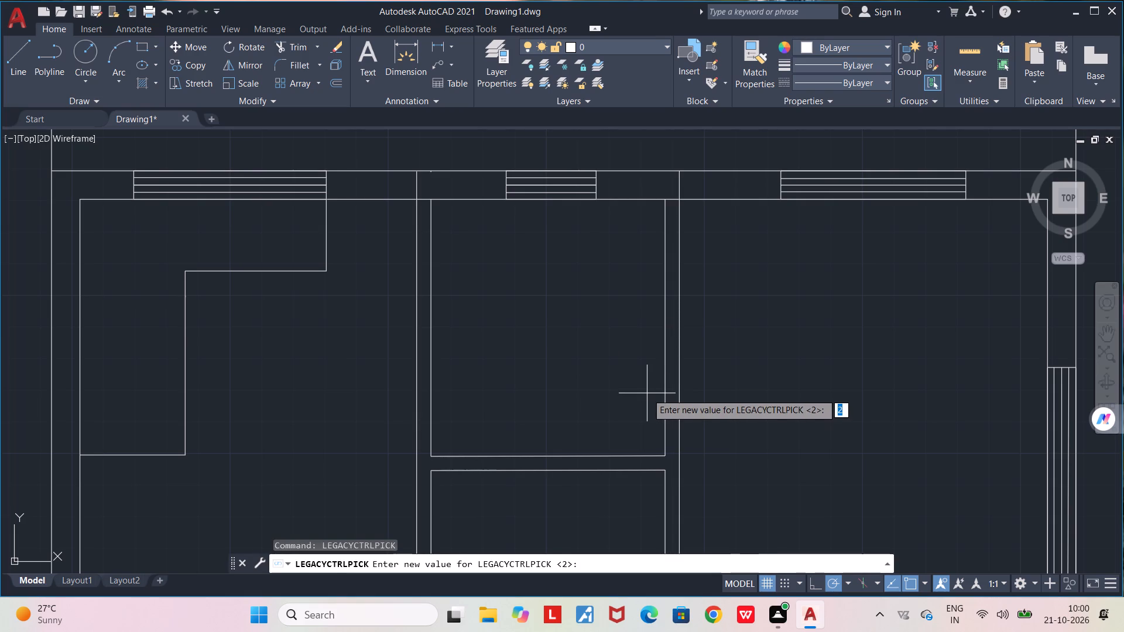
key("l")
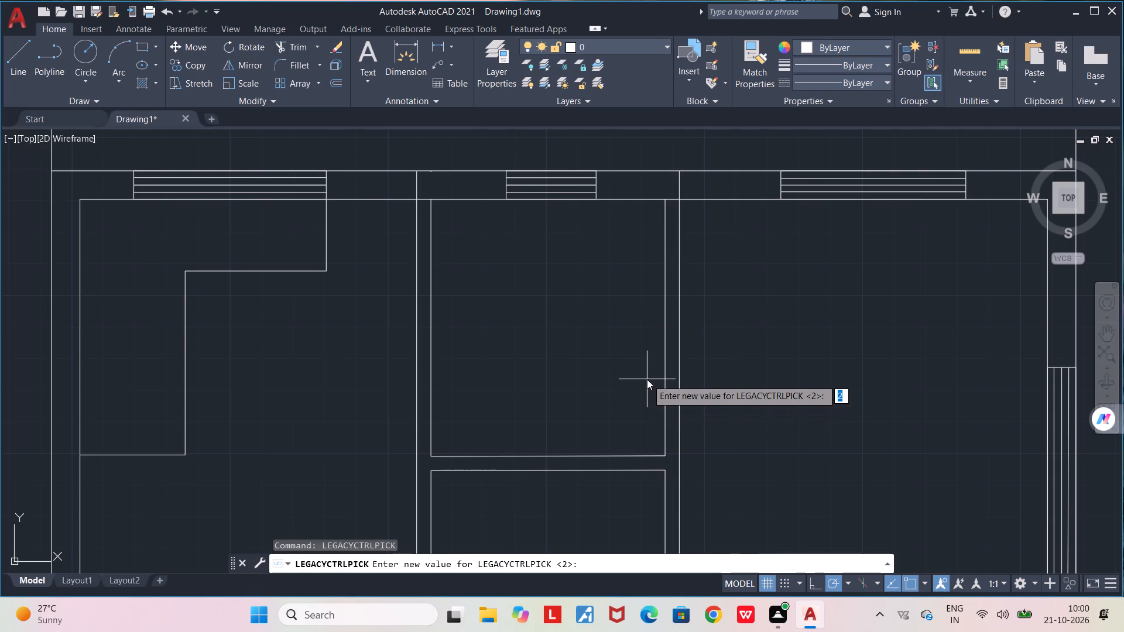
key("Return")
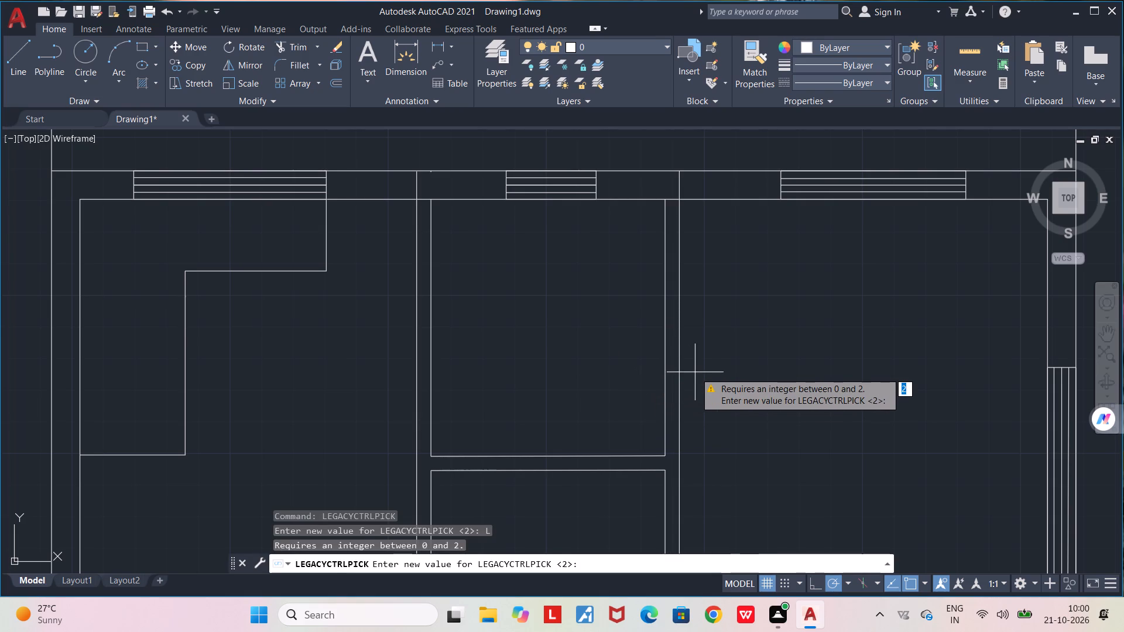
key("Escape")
Draw a short horizontal line from the upper middle room's right partition inner face across its thickness into the right room.
key("l")
key("Return")
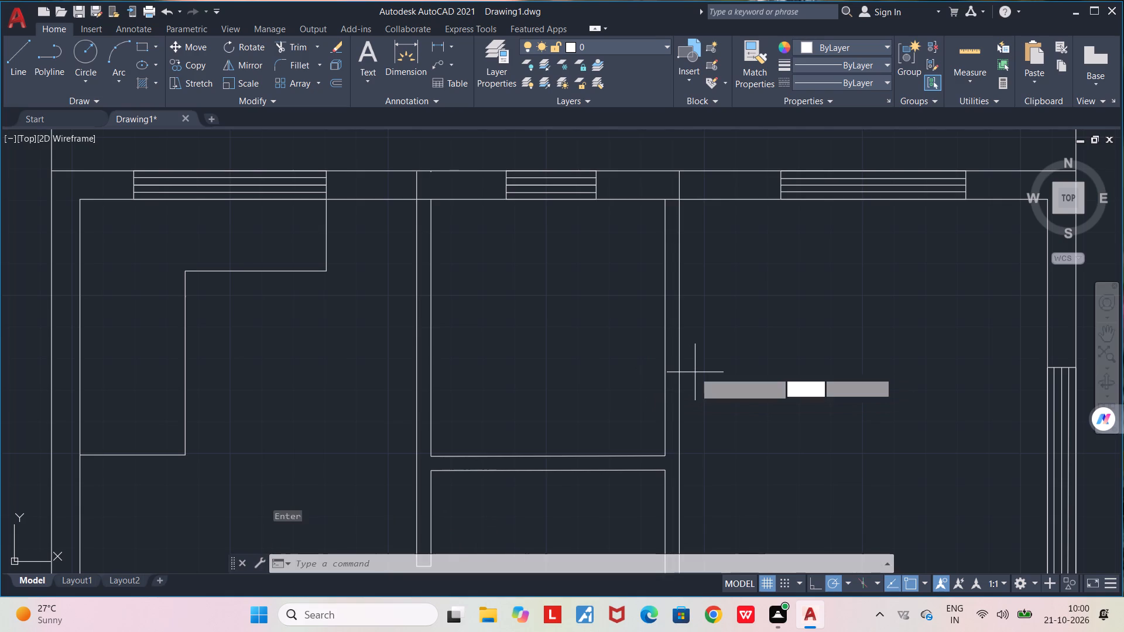
scroll(693, 372, "up", 1)
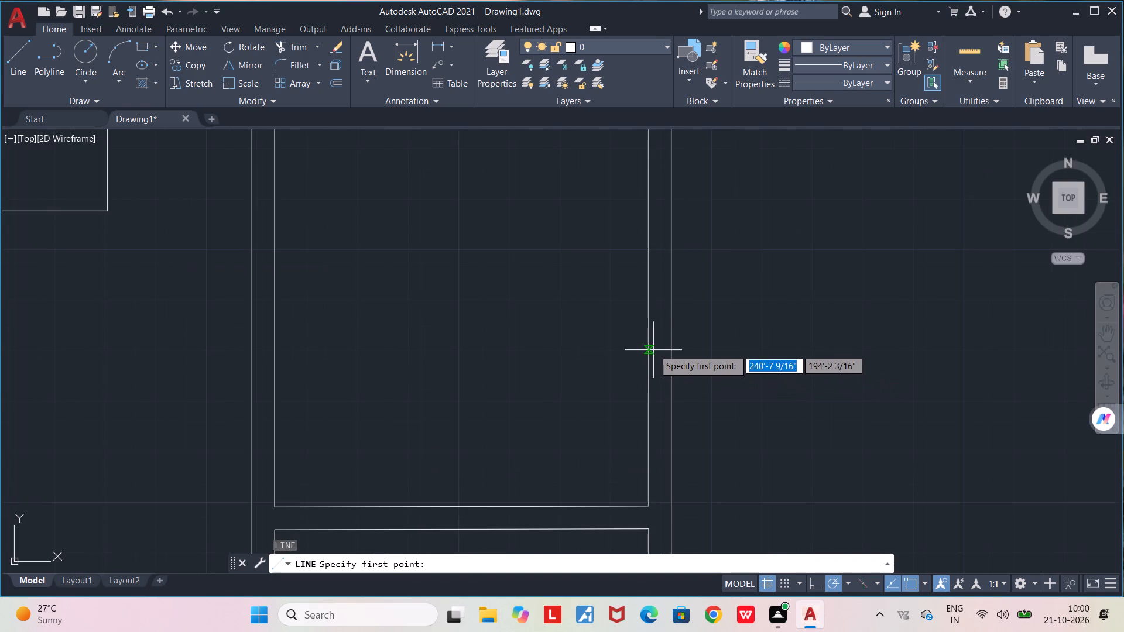
left_click(653, 342)
left_click(719, 333)
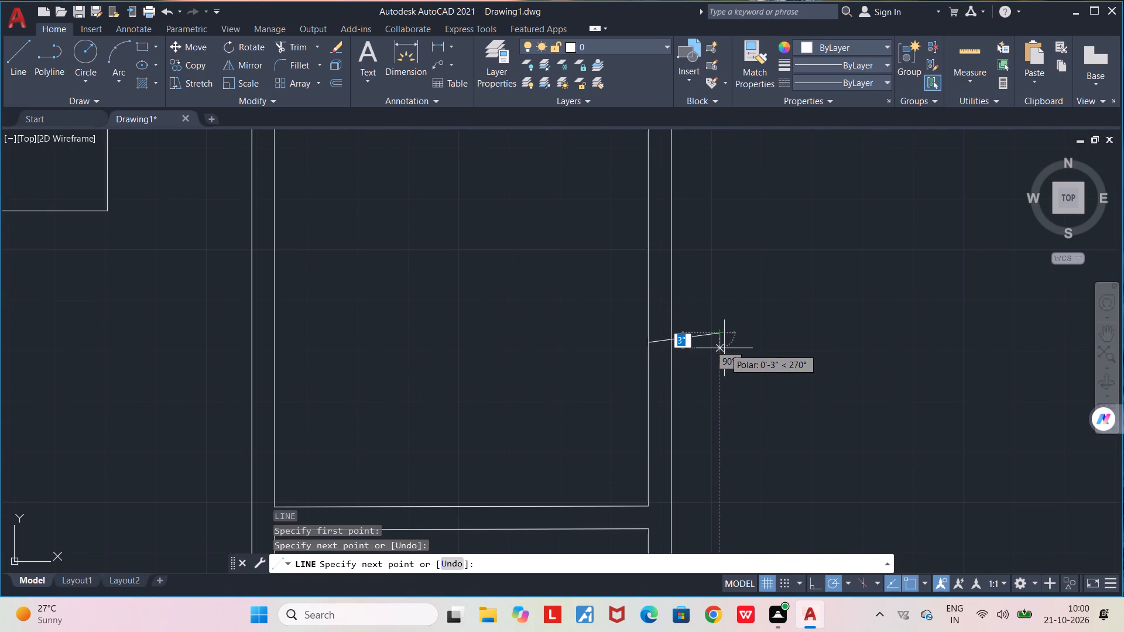
key("ctrl+z")
left_click(724, 348)
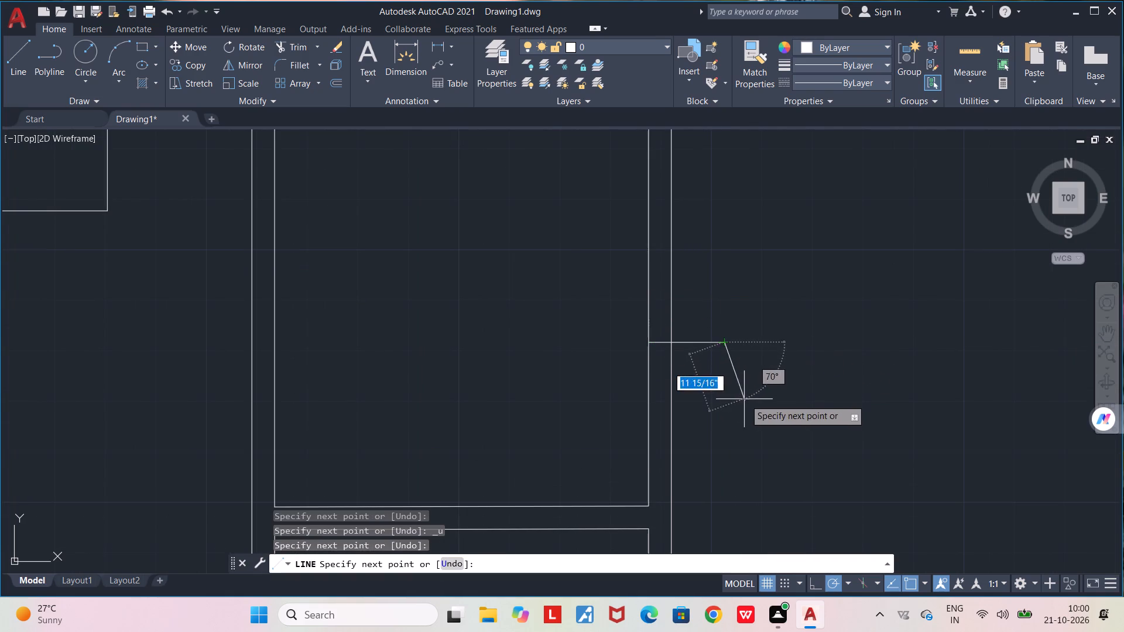
key("space")
Draw a second short horizontal line across the same right partition, above the first and below the top wall.
scroll(719, 364, "down", 2)
middle_click_drag(724, 303, 677, 382)
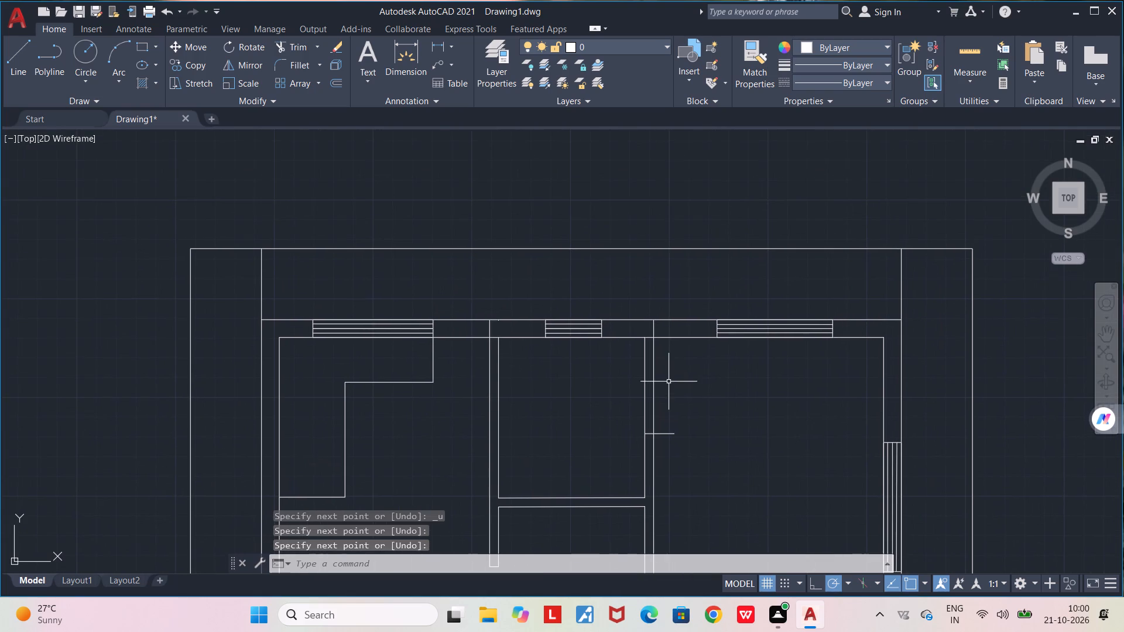
scroll(646, 384, "up", 1)
key("l")
key("Return")
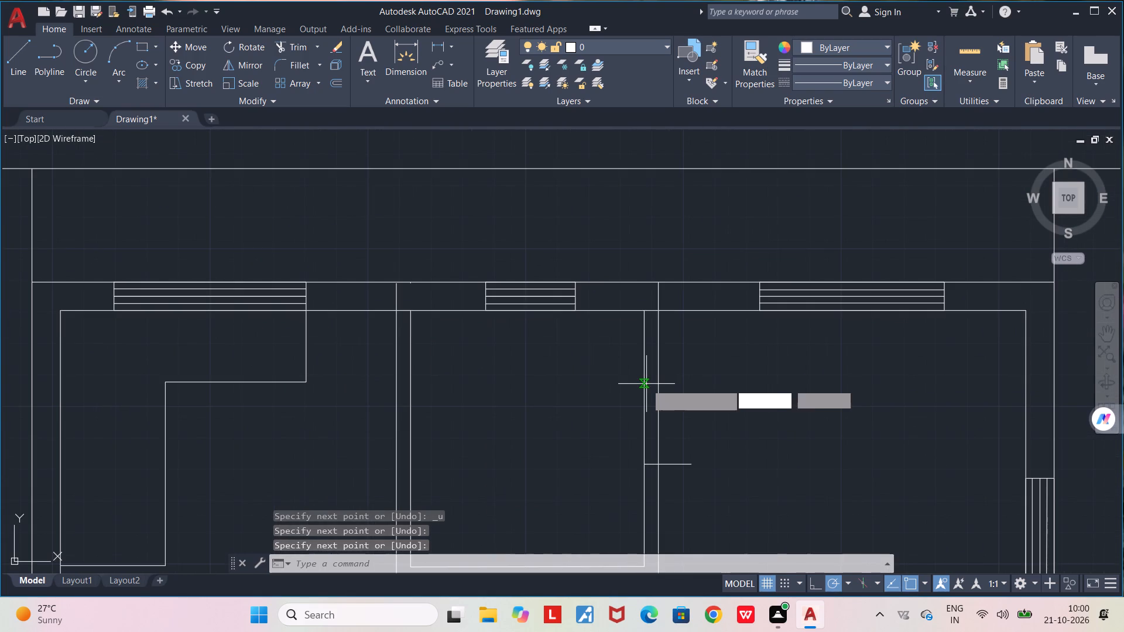
left_click(646, 394)
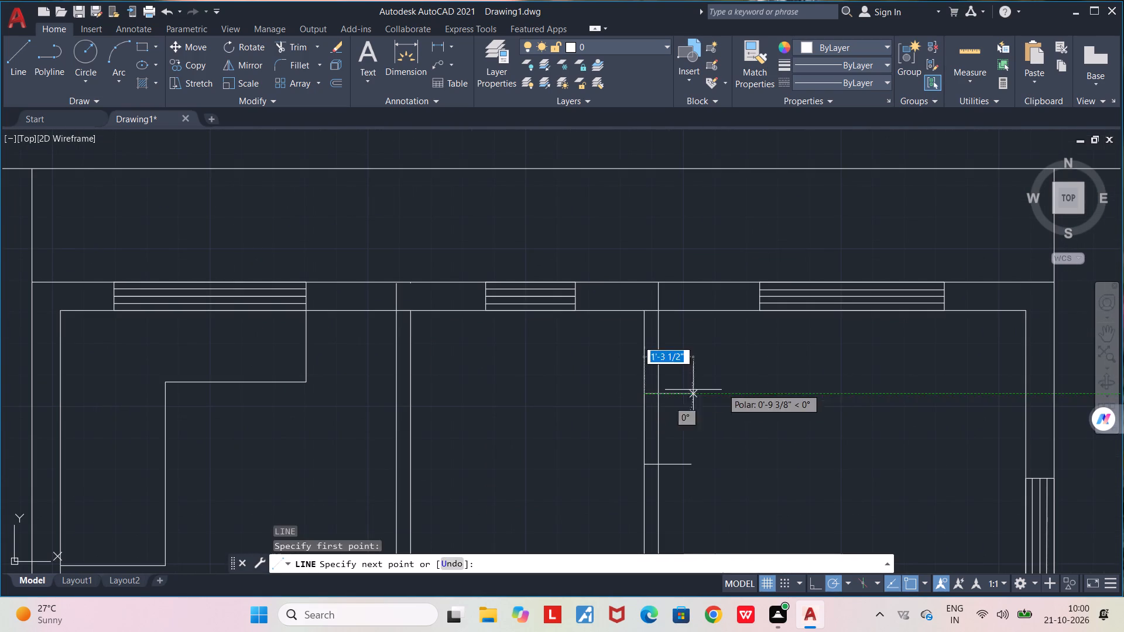
left_click(742, 388)
key("space")
Trim both short lines' overhangs into the right room and the partition's right face between them.
type("TR")
key("Return")
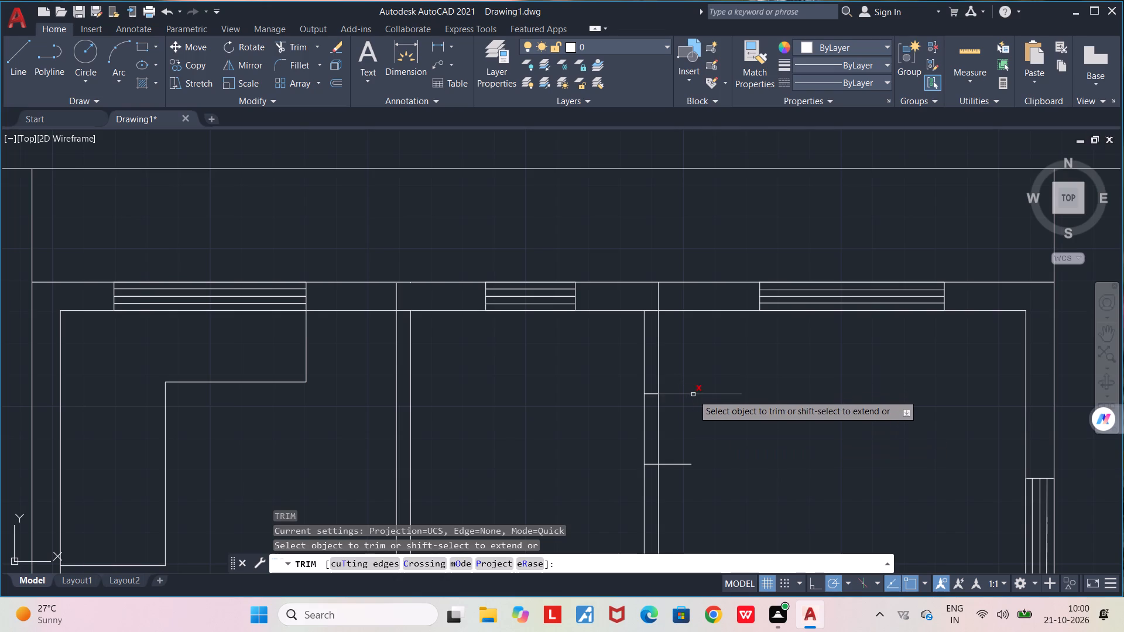
left_click(693, 394)
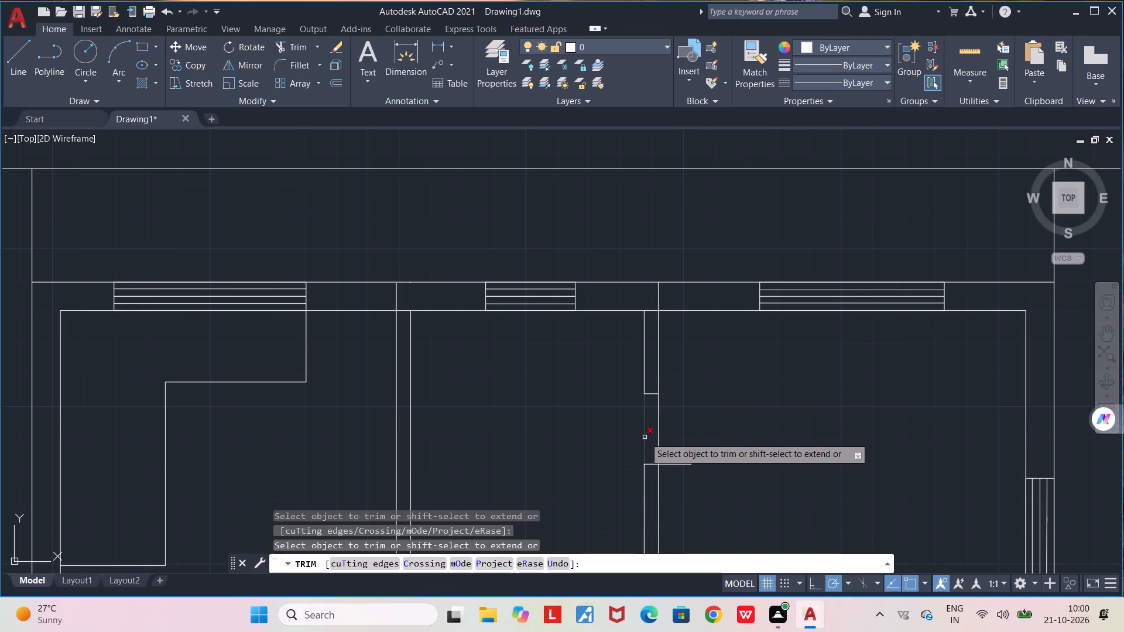
left_click(657, 438)
left_click(663, 466)
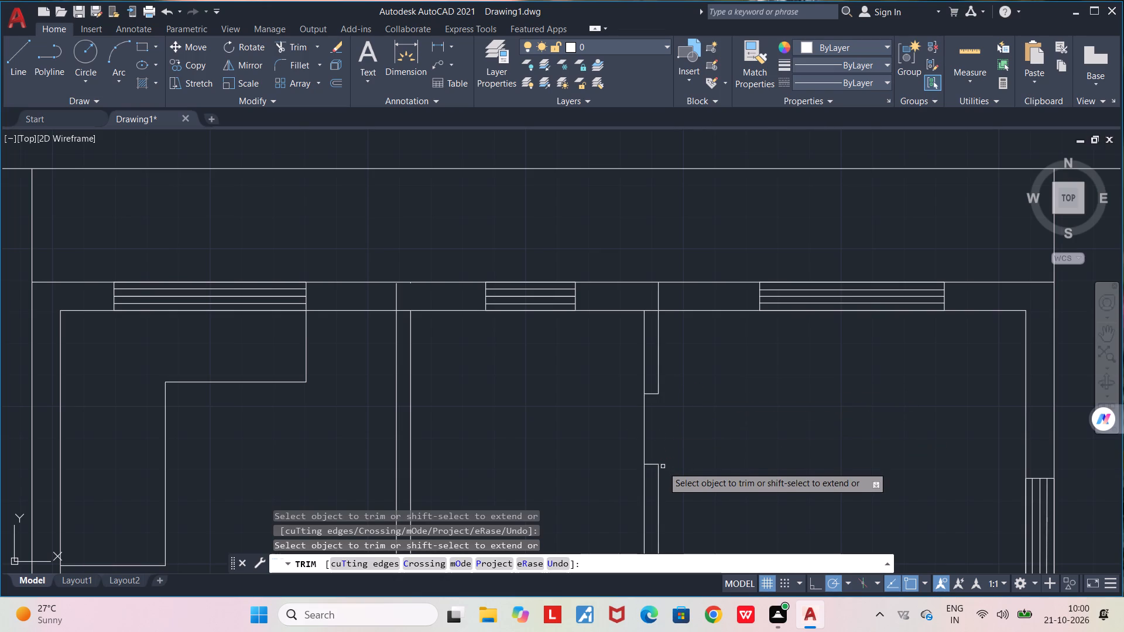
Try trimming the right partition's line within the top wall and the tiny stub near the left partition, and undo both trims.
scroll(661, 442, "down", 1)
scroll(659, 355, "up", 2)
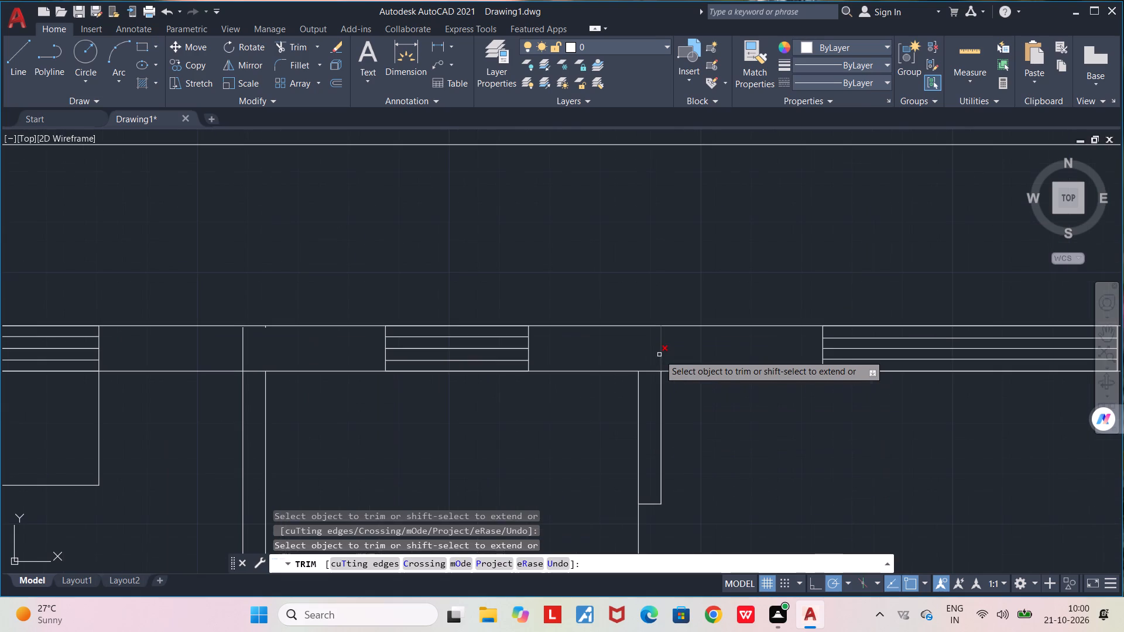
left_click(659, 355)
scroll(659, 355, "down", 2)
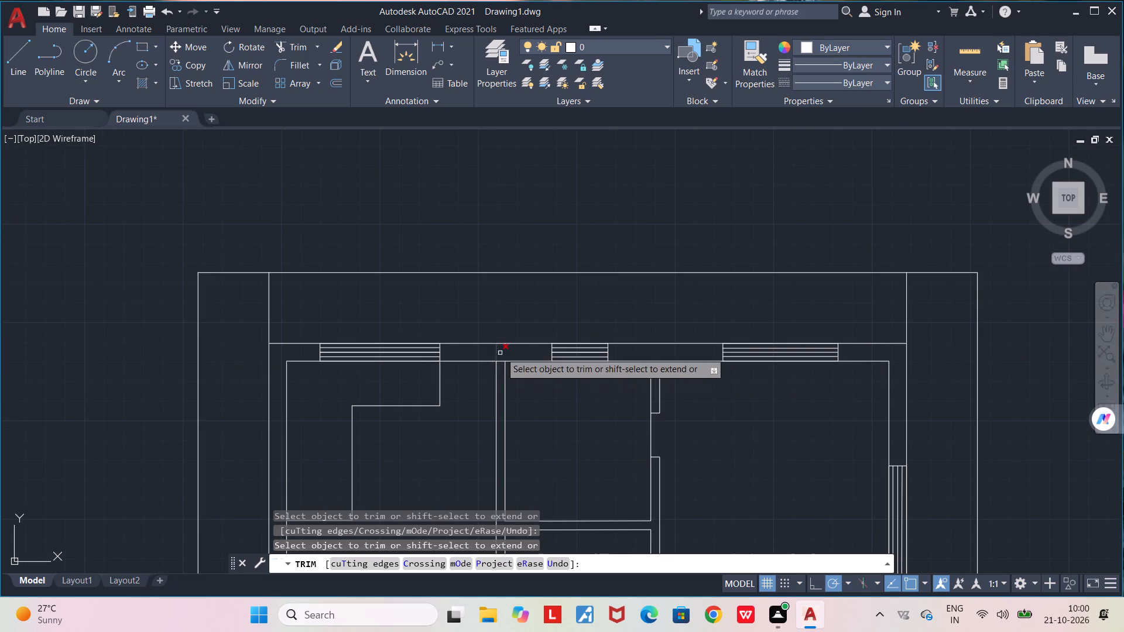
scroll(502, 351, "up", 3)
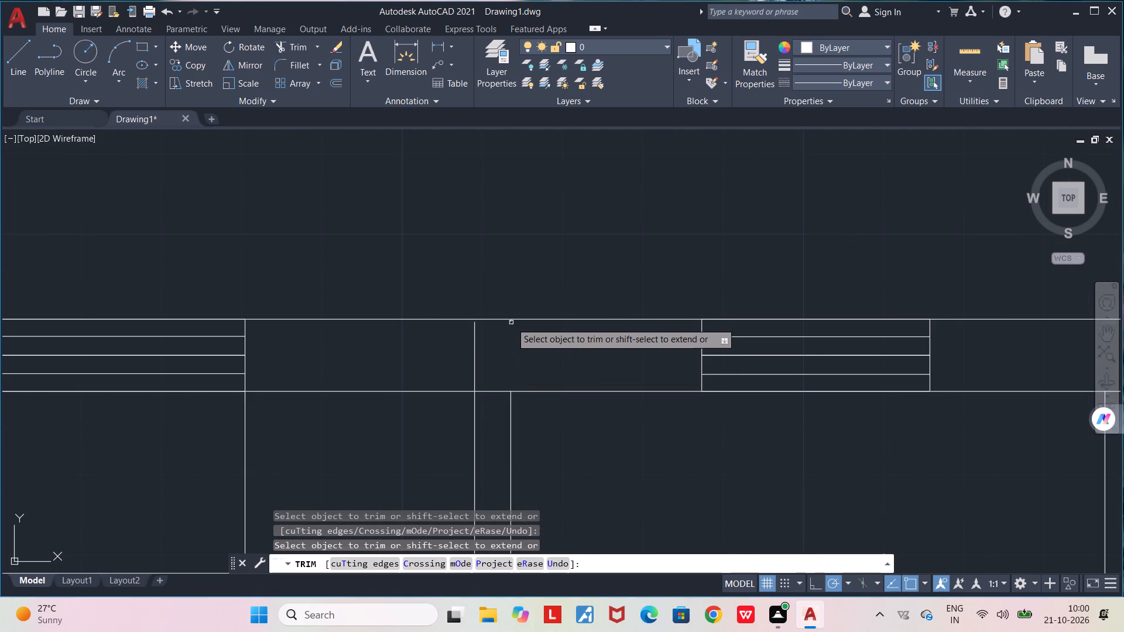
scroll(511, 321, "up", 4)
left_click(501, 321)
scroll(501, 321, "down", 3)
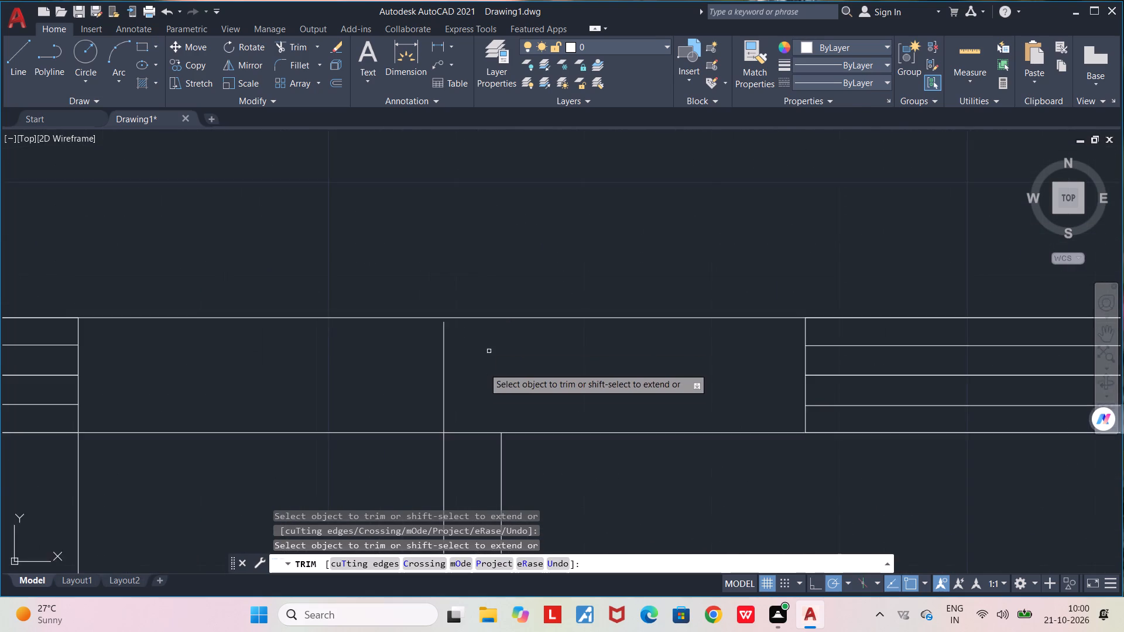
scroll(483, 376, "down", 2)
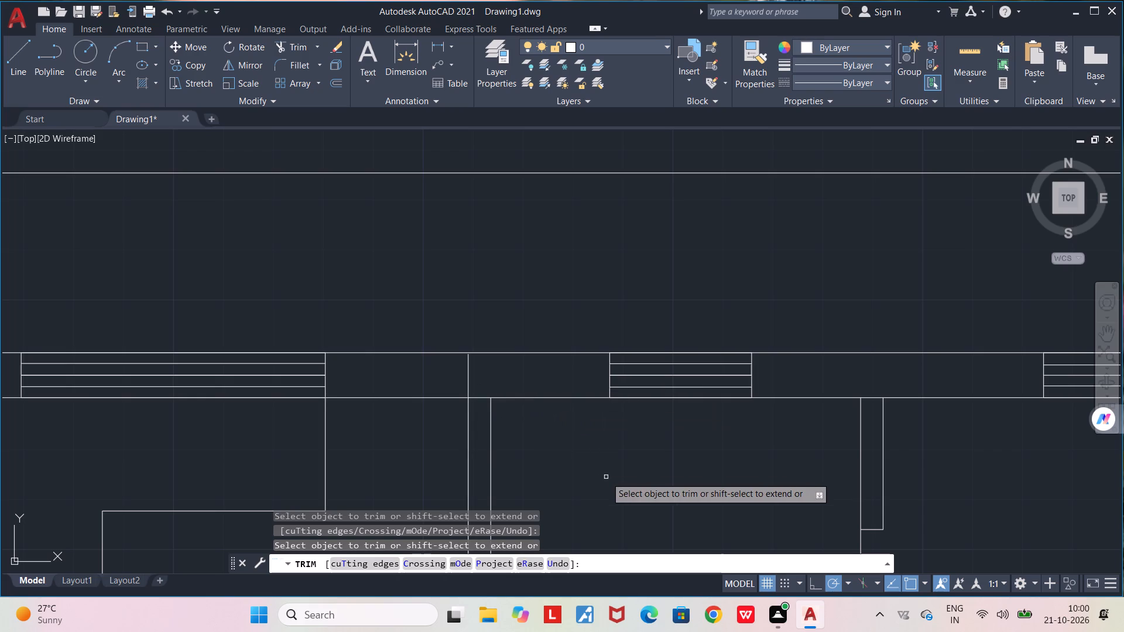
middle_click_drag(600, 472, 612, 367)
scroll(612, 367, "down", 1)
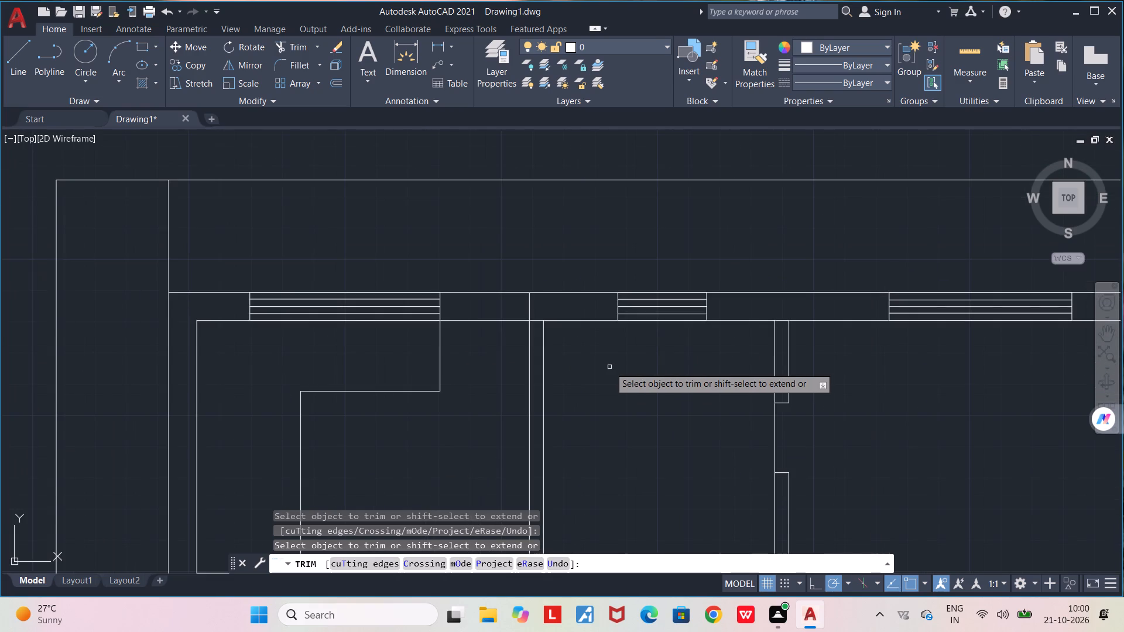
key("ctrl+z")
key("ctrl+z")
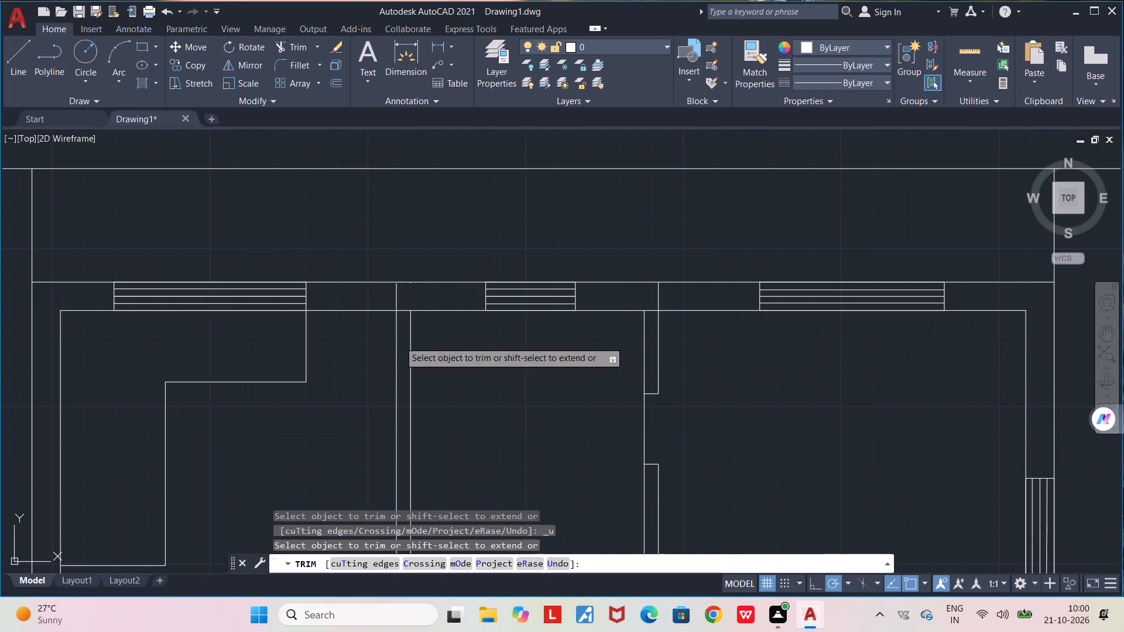
Remove the tiny vertical stub under the top wall's outer line, beside the left partition, with Trim.
scroll(403, 283, "up", 5)
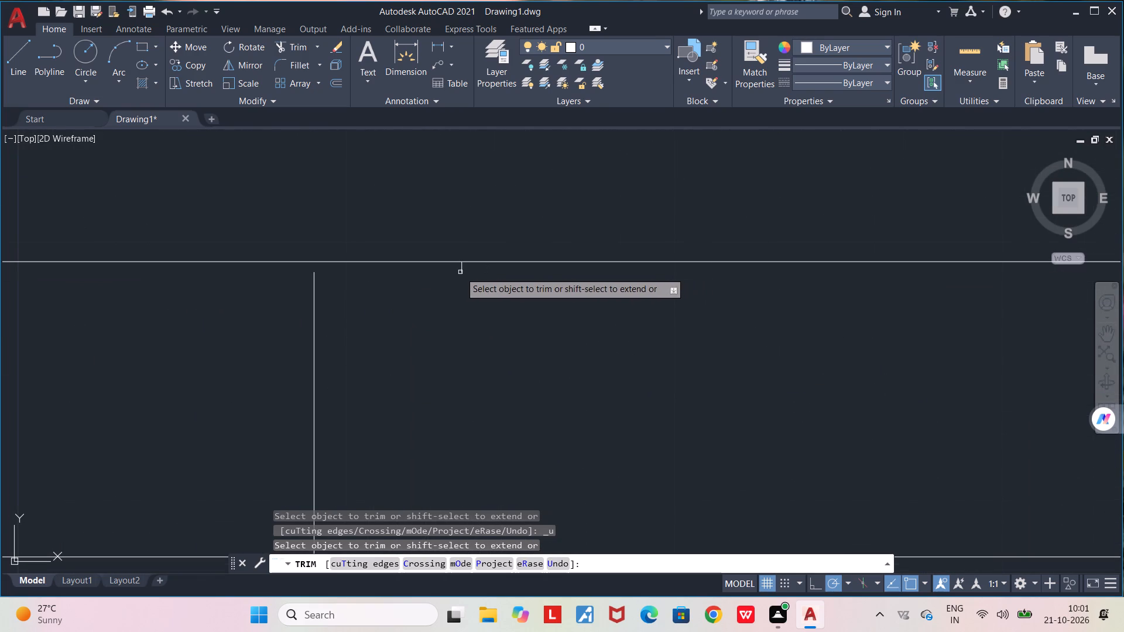
left_click(462, 270)
middle_click_drag(458, 317, 691, 289)
scroll(691, 289, "down", 3)
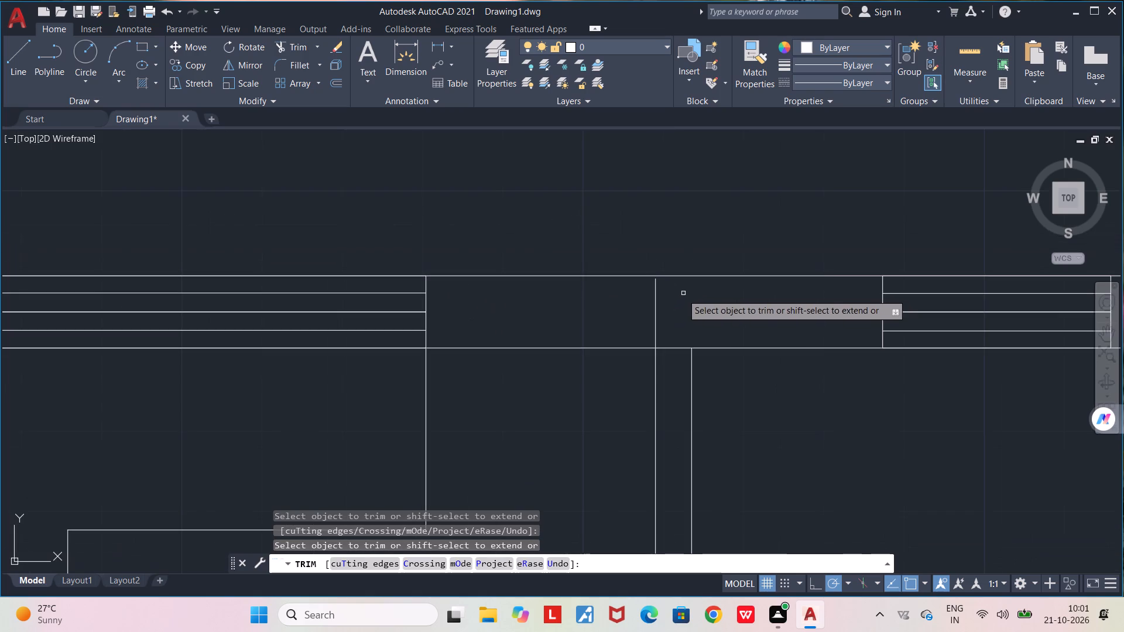
key("space")
Close the gap between the left partition's left face and the top wall's outer line with a short vertical line, trimming its overhang above.
scroll(648, 269, "up", 4)
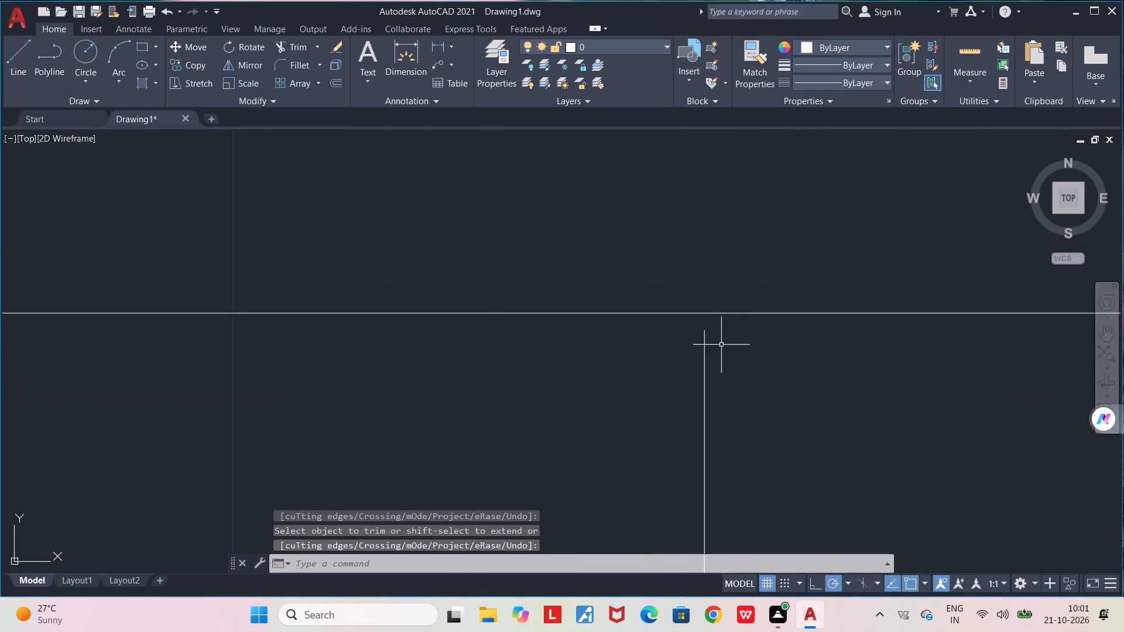
key("l")
key("Return")
left_click(705, 332)
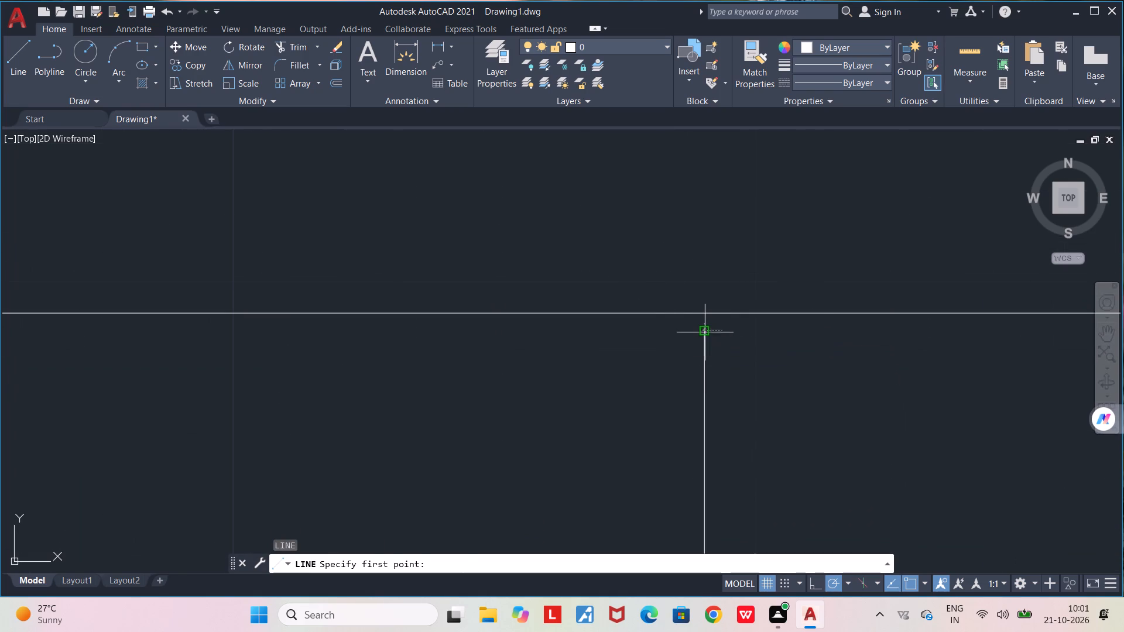
left_click(707, 259)
key("space")
type("TR")
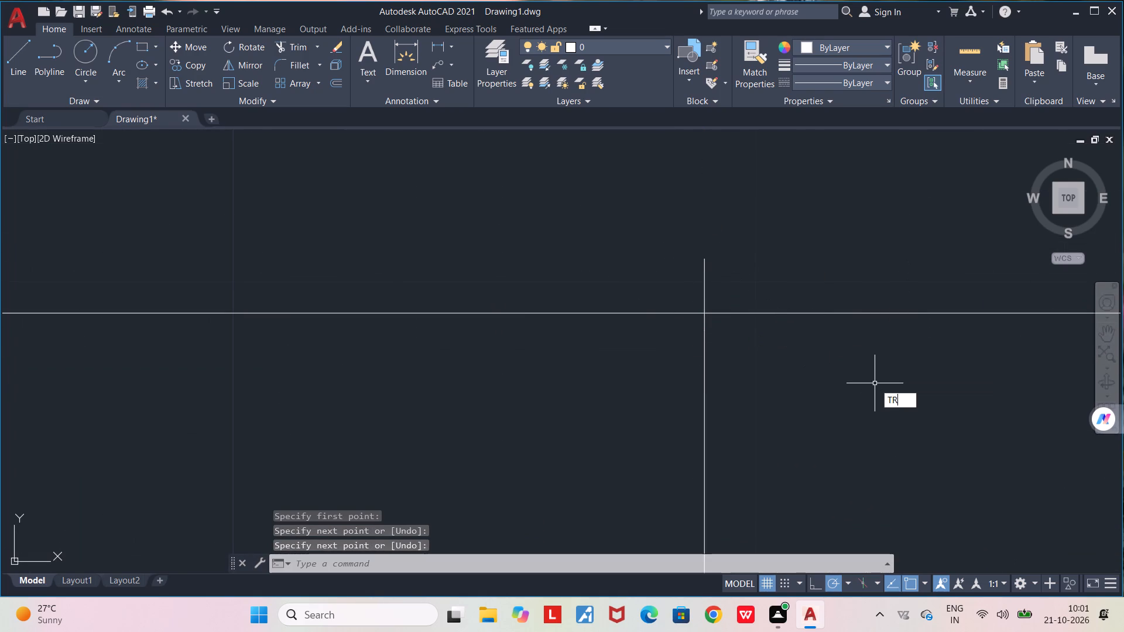
key("Return")
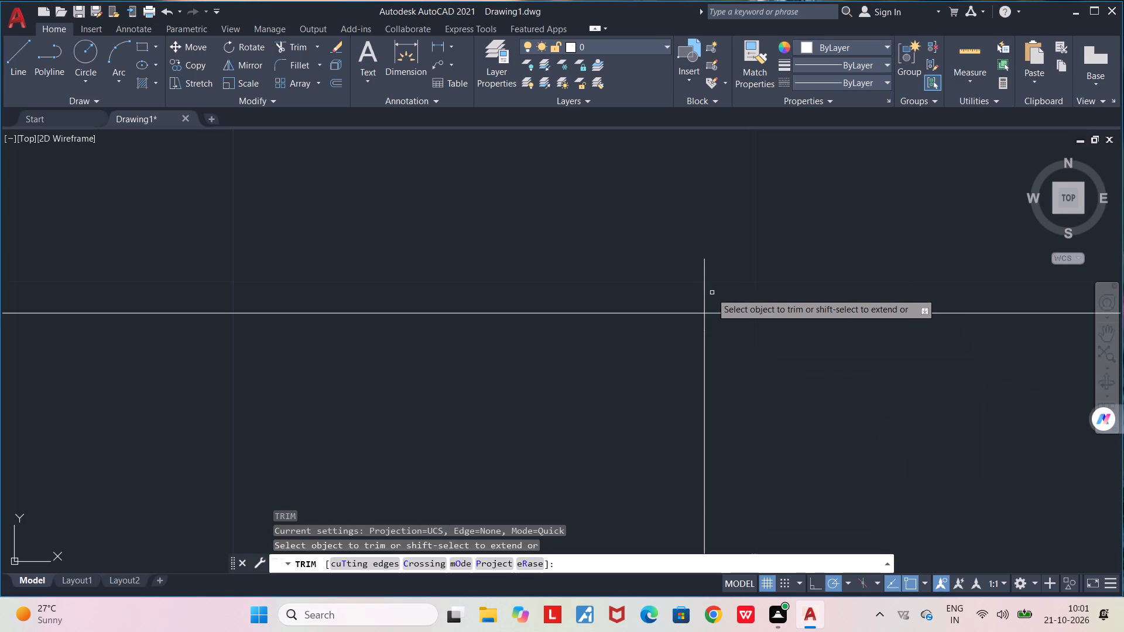
left_click(707, 290)
scroll(814, 260, "down", 4)
key("Escape")
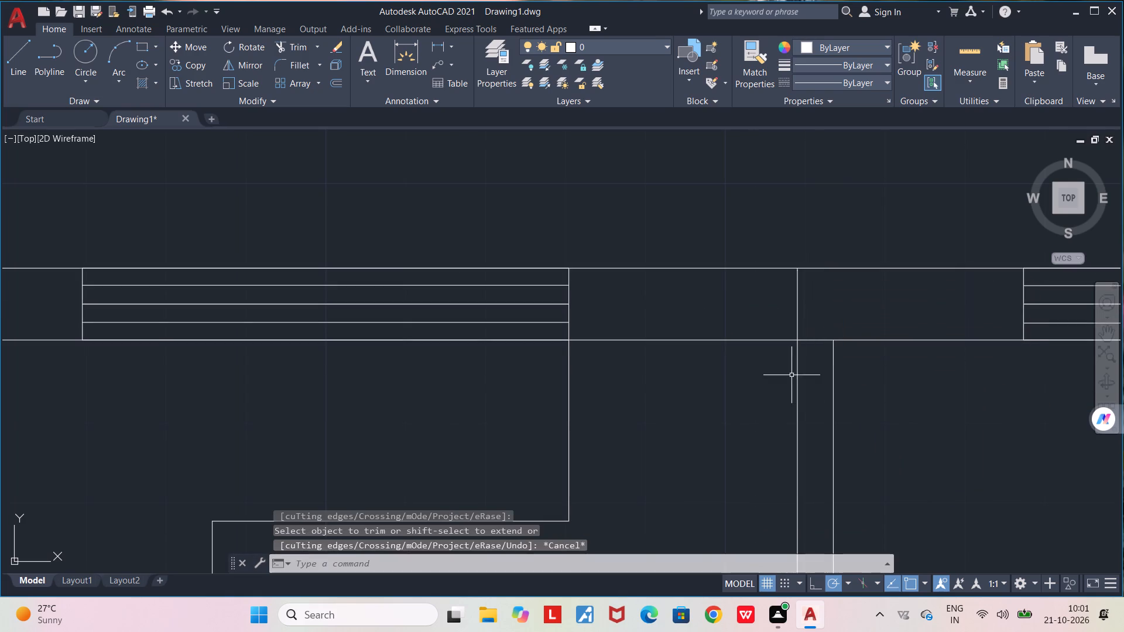
Draw a short vertical line from the left partition's left face down across the horizontal partition wall at its foot.
scroll(791, 411, "down", 3)
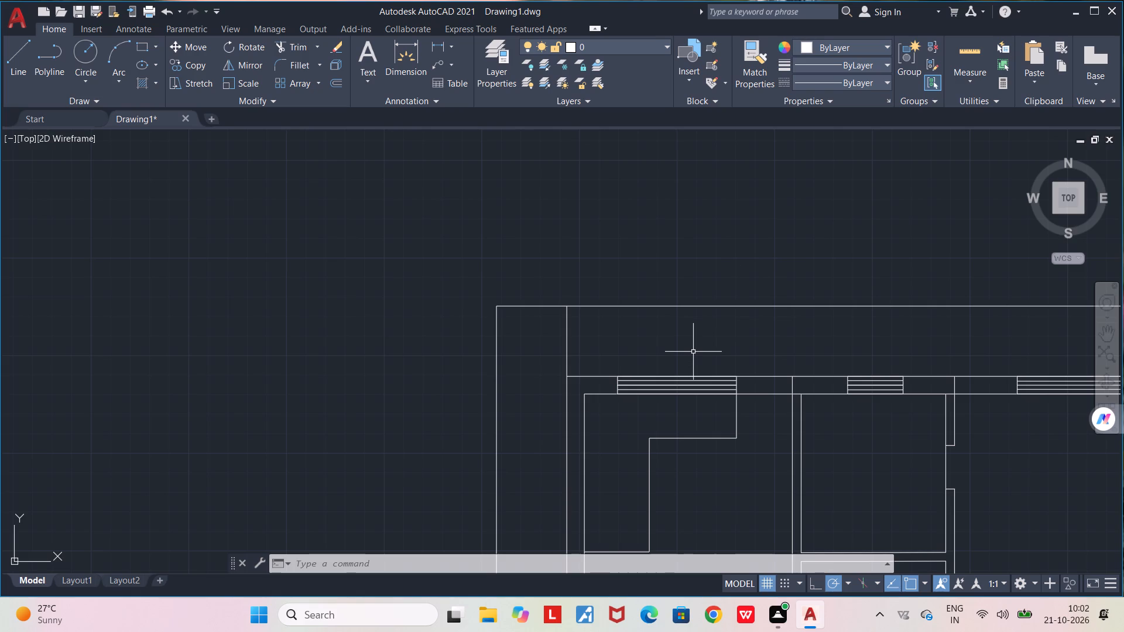
scroll(885, 458, "down", 1)
middle_click_drag(878, 486, 667, 347)
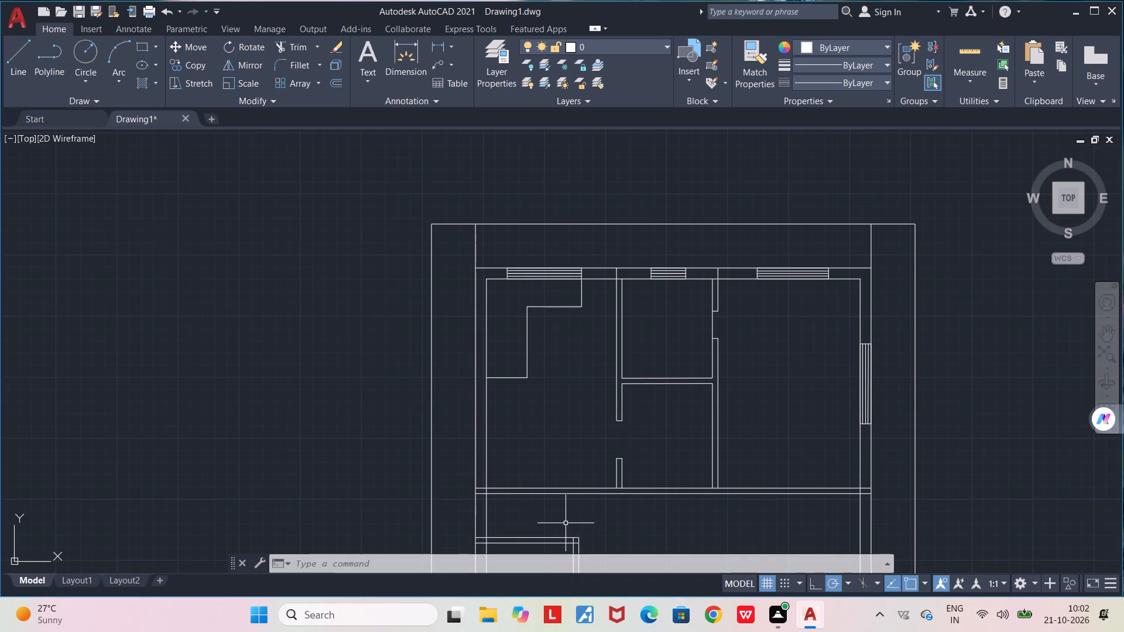
scroll(578, 513, "down", 2)
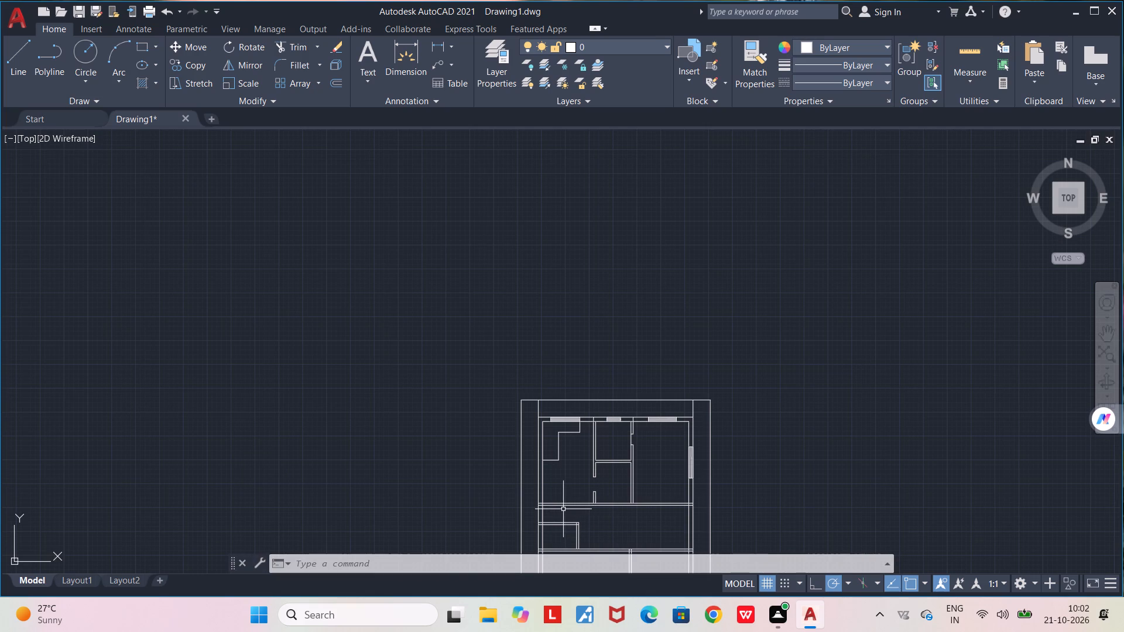
scroll(573, 499, "up", 2)
middle_click_drag(575, 490, 621, 407)
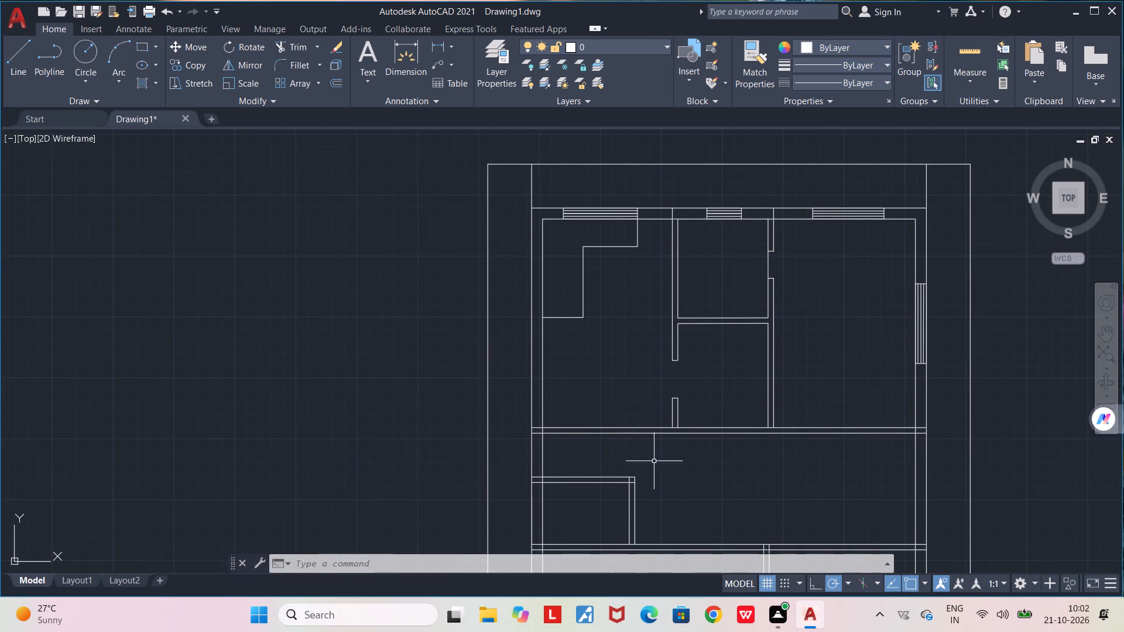
scroll(664, 487, "up", 2)
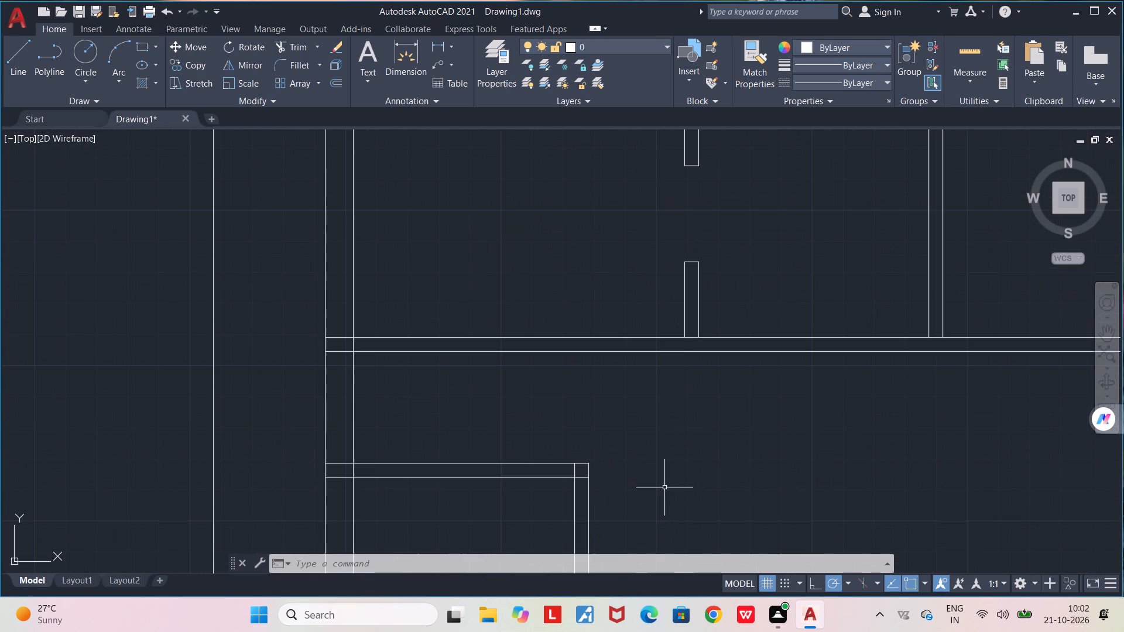
key("l")
key("Return")
left_click(686, 339)
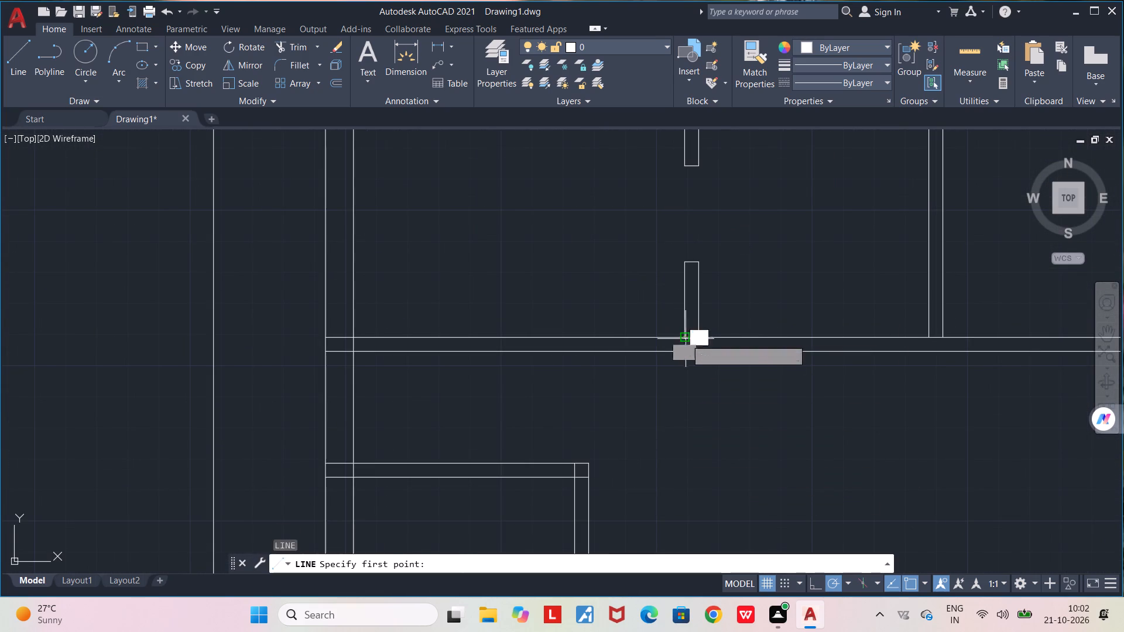
left_click(690, 392)
key("space")
Trim the new line's overhang, the horizontal wall's lines from there to the left outer wall, and the inner line at the partition corner.
type("TR")
key("Return")
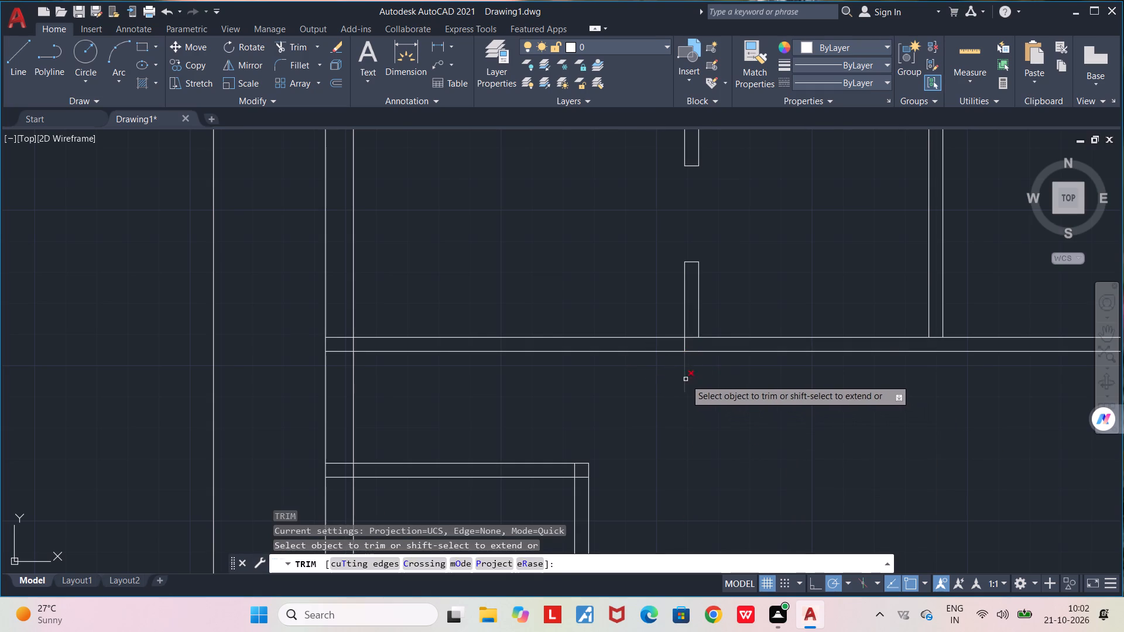
left_click(685, 379)
left_click_drag(652, 382, 510, 318)
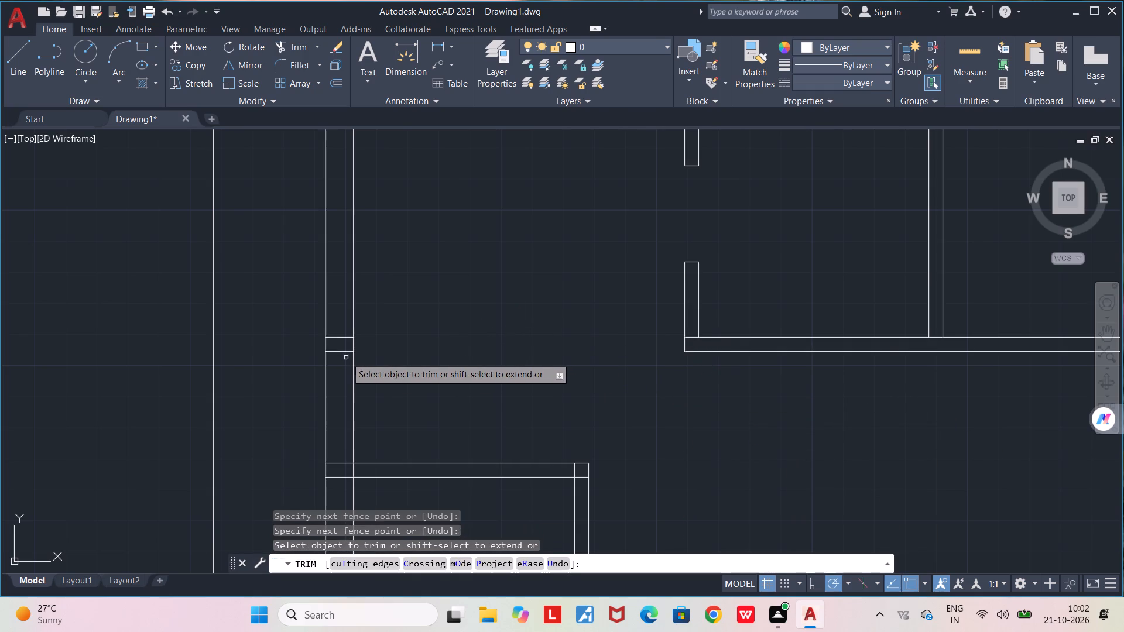
left_click_drag(344, 359, 345, 328)
scroll(342, 328, "down", 2)
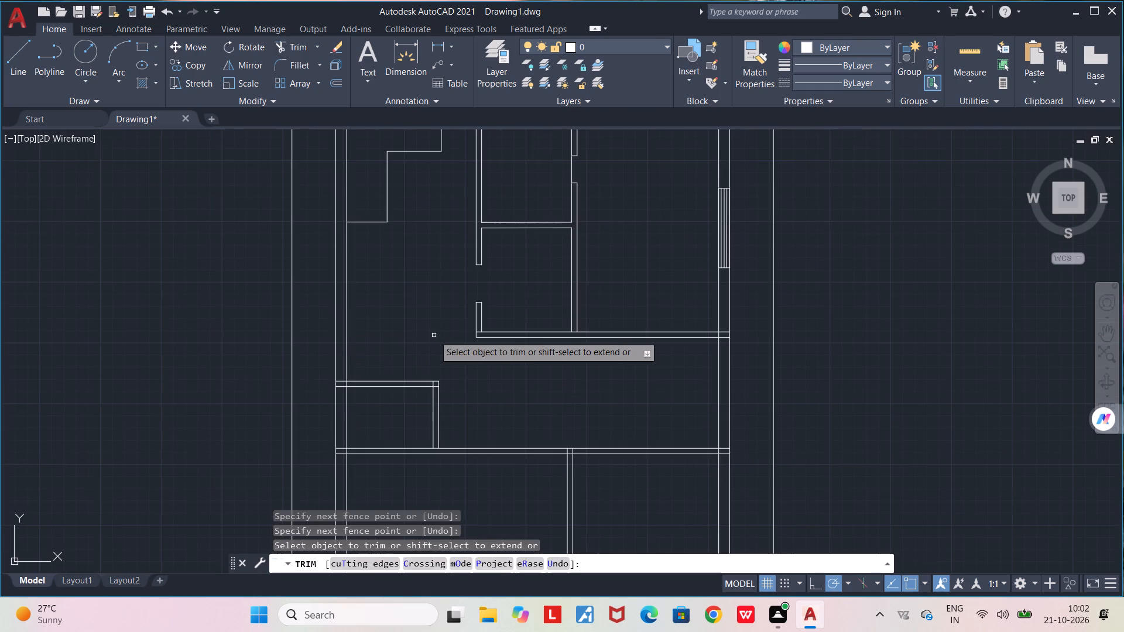
middle_click_drag(434, 335, 479, 359)
scroll(481, 360, "down", 1)
scroll(502, 355, "up", 5)
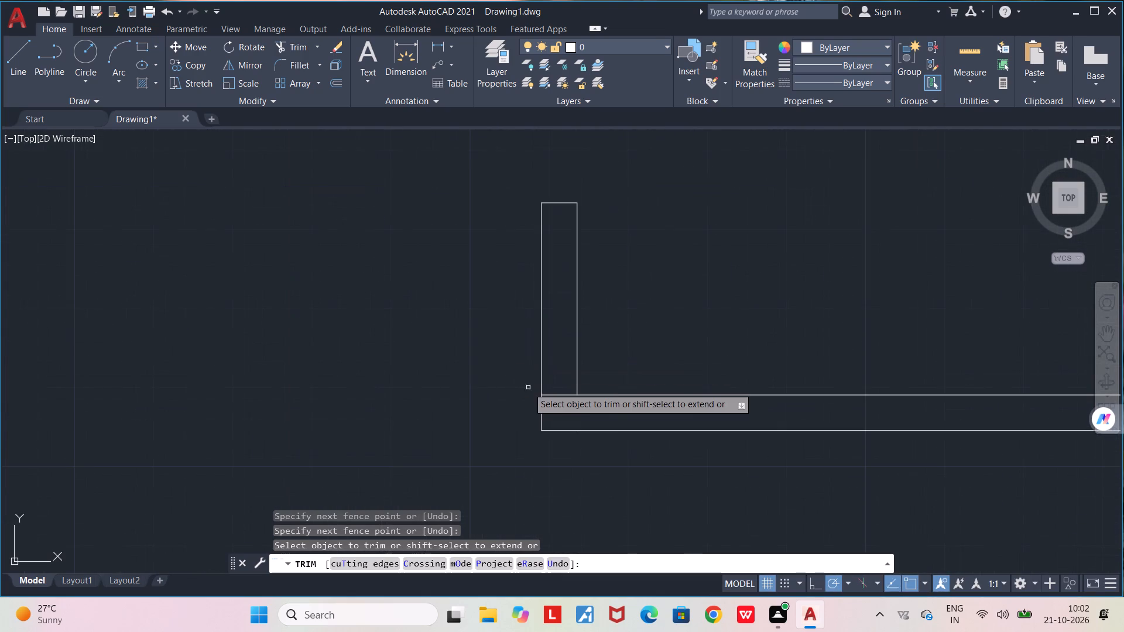
left_click(560, 394)
scroll(560, 394, "down", 3)
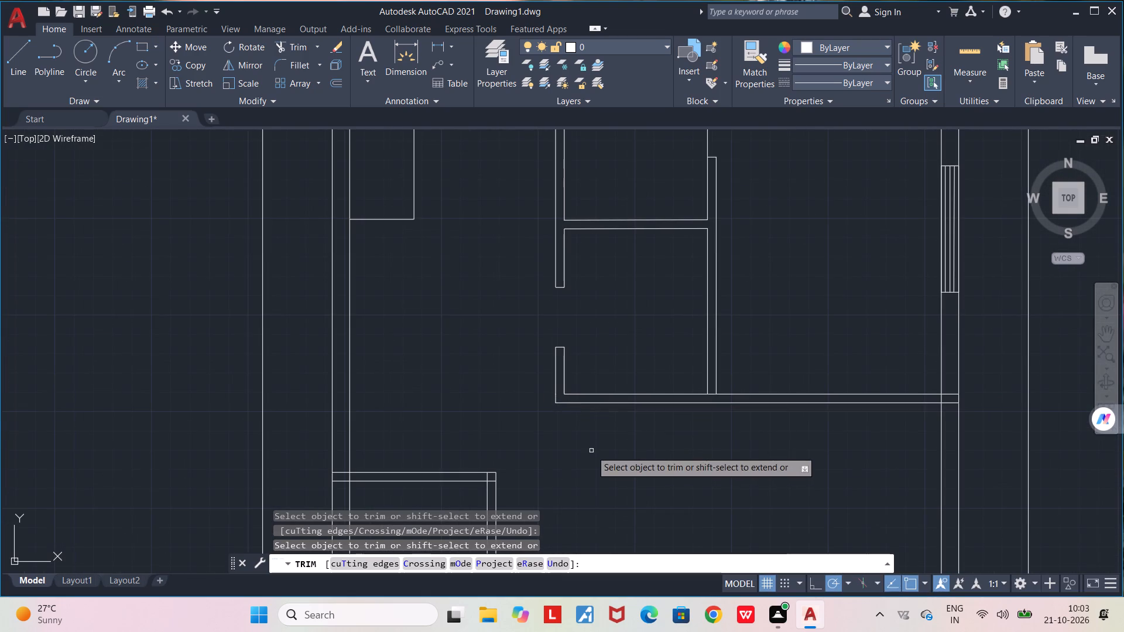
key("space")
Draw a short vertical line from the right partition's right face down across the horizontal partition wall at its foot.
scroll(591, 453, "down", 2)
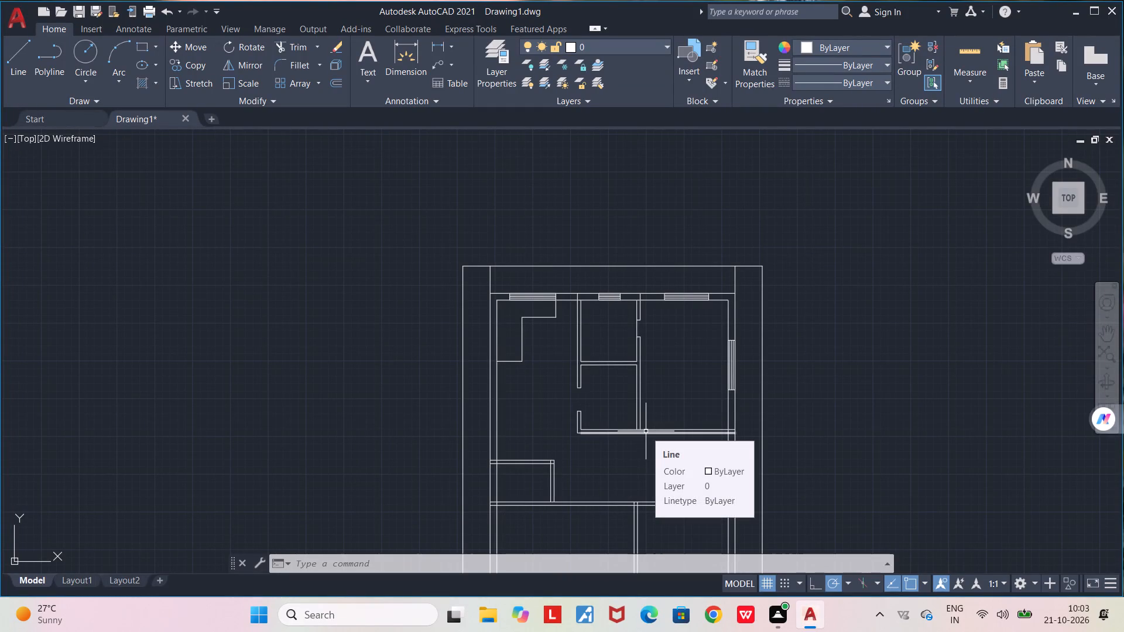
scroll(654, 435, "up", 2)
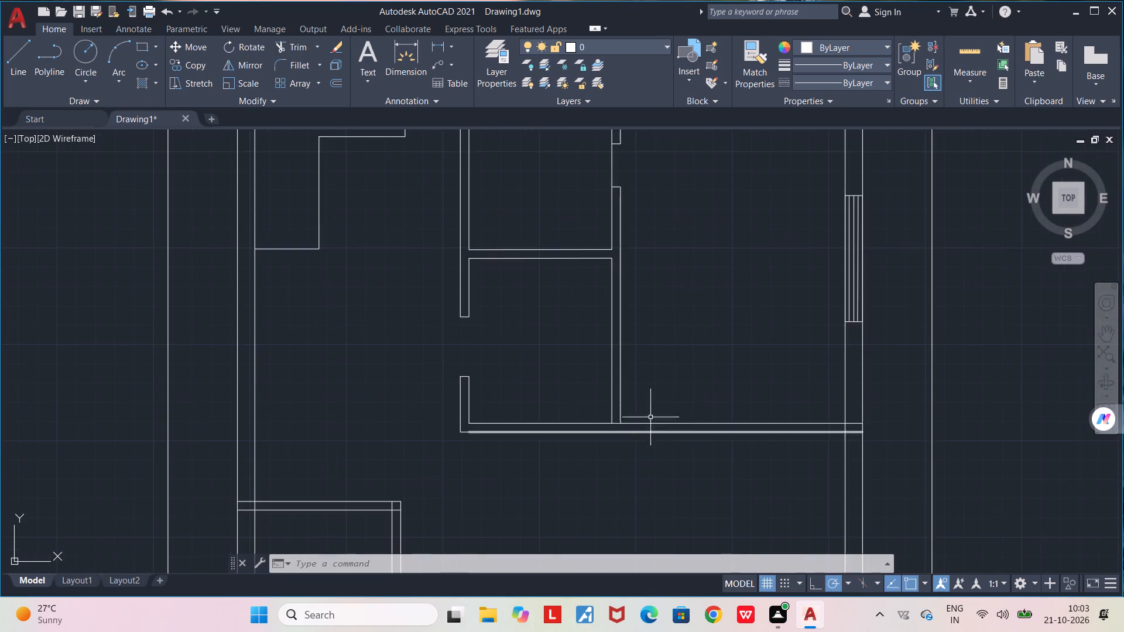
middle_click_drag(652, 356, 606, 423)
key("l")
key("Return")
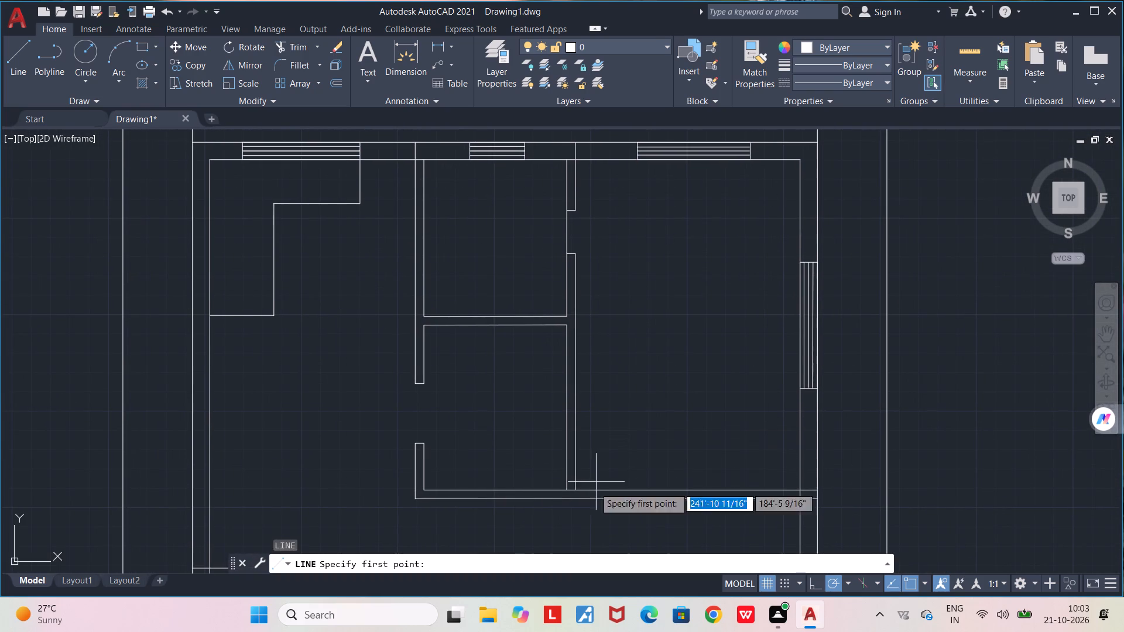
scroll(574, 504, "up", 2)
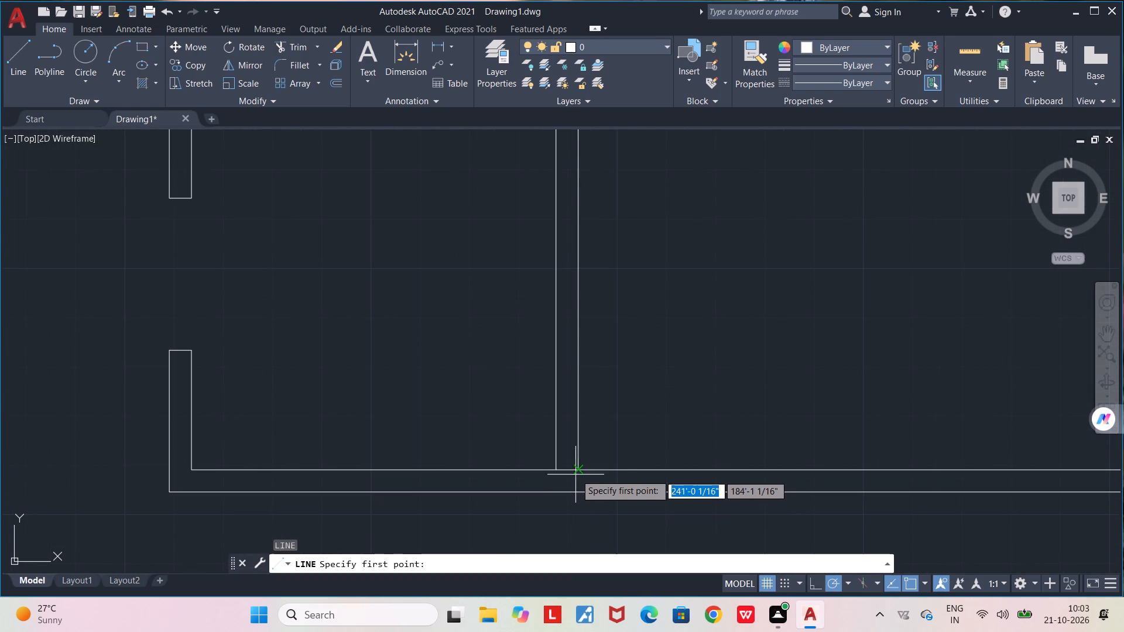
left_click(578, 472)
left_click(581, 520)
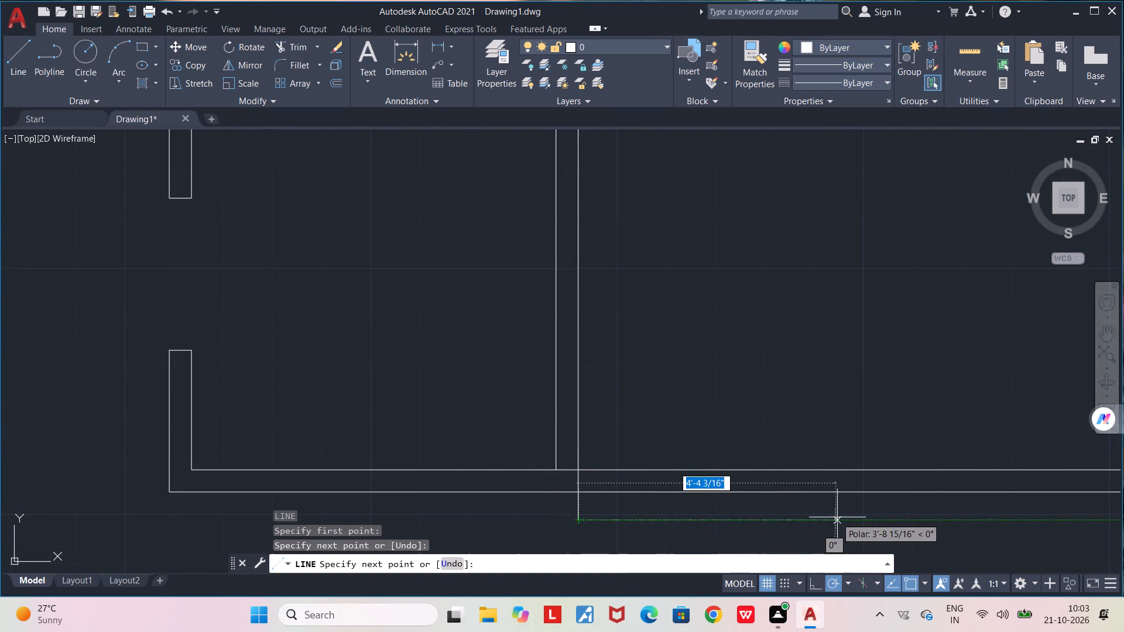
key("space")
Trim the new line's overhang, the horizontal wall's lines to its right, and the inner line between the right partition's faces at the corner.
type("TRL")
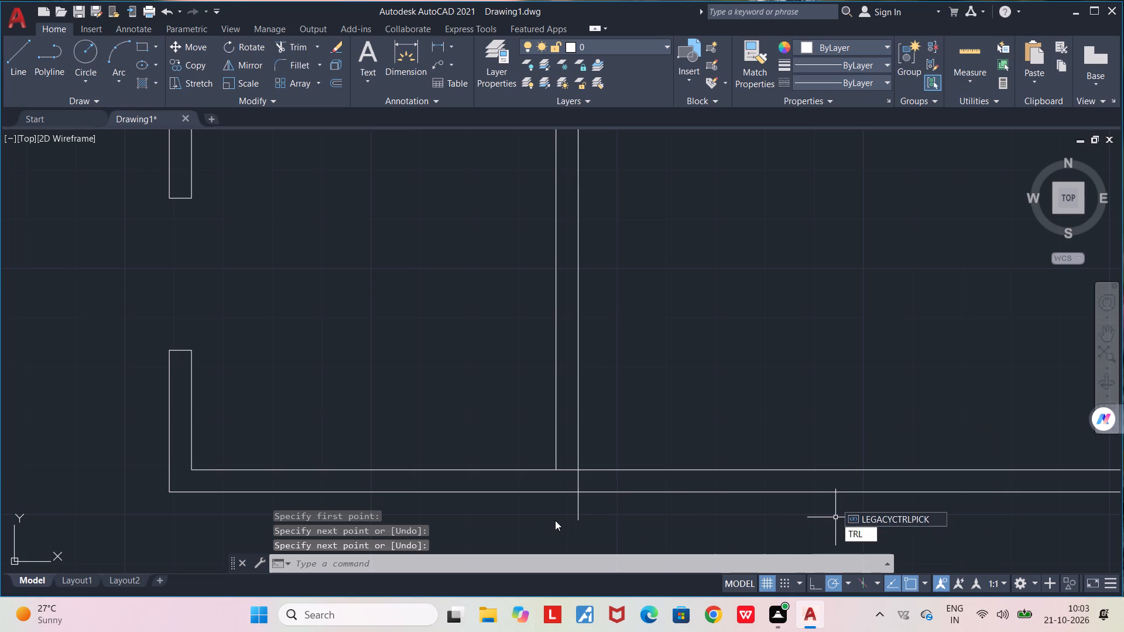
key("Escape")
type("TR")
key("Return")
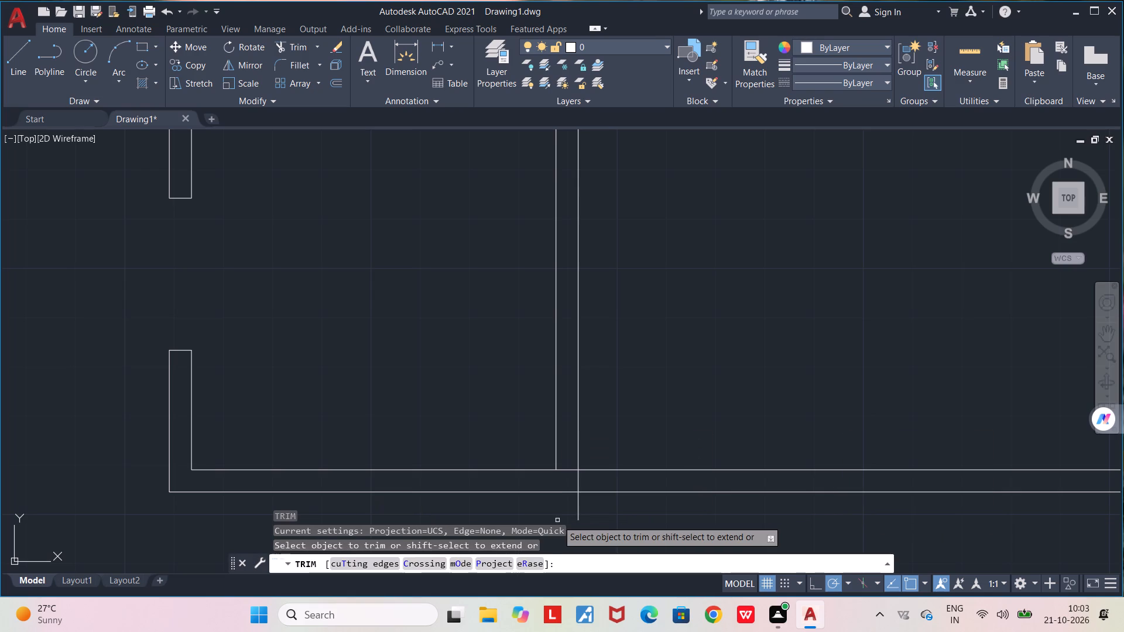
left_click_drag(564, 516, 687, 446)
scroll(686, 447, "down", 4)
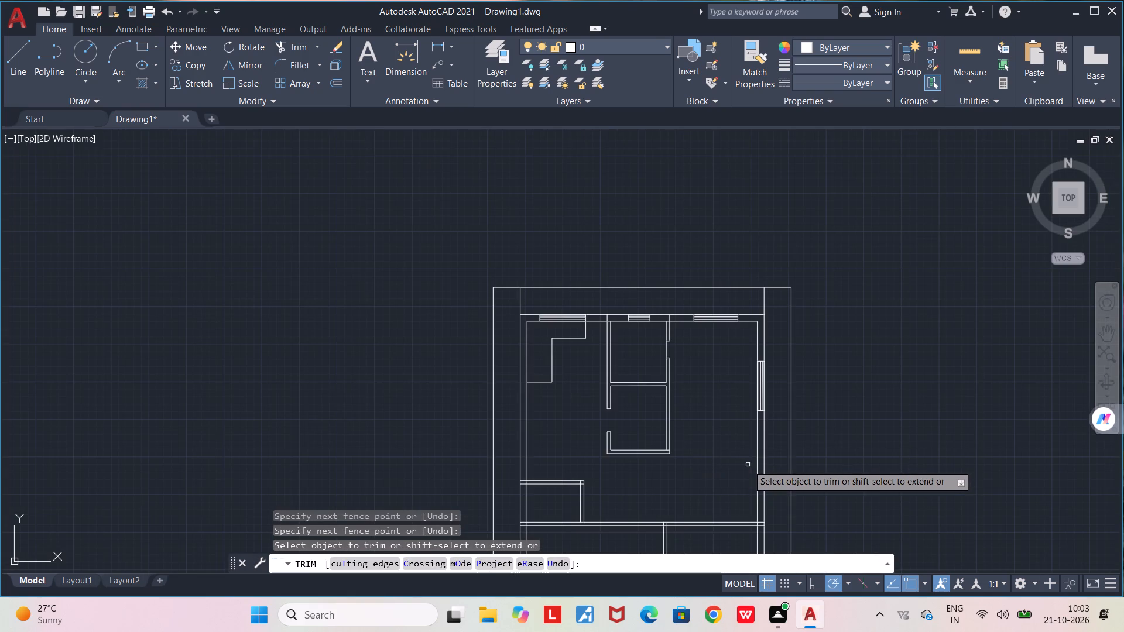
scroll(739, 468, "up", 1)
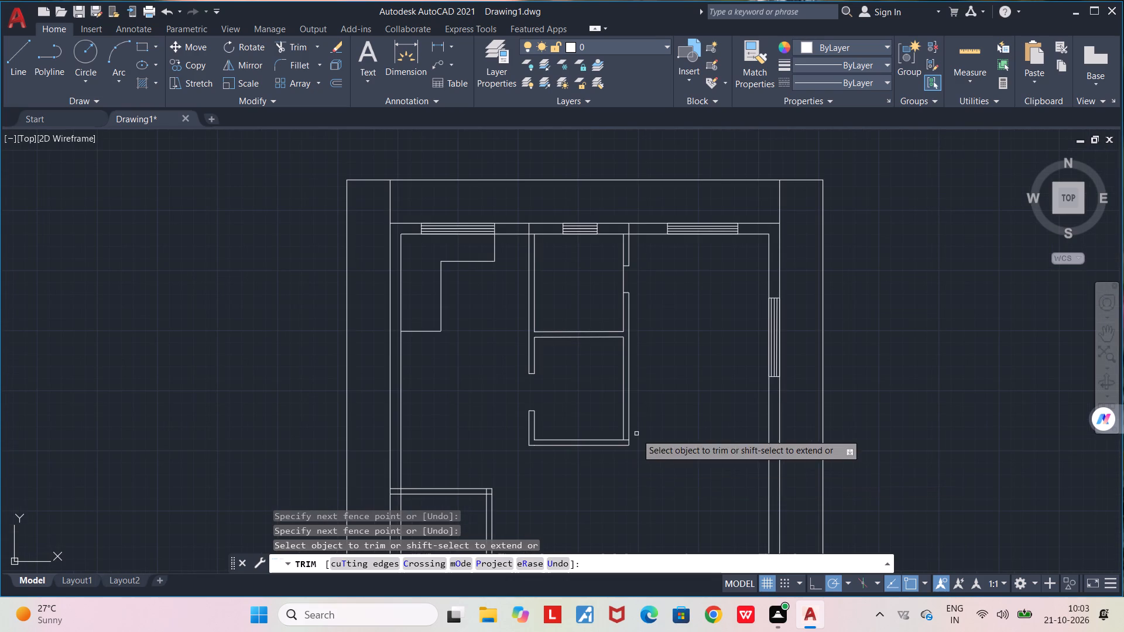
scroll(630, 424, "up", 4)
left_click(628, 516)
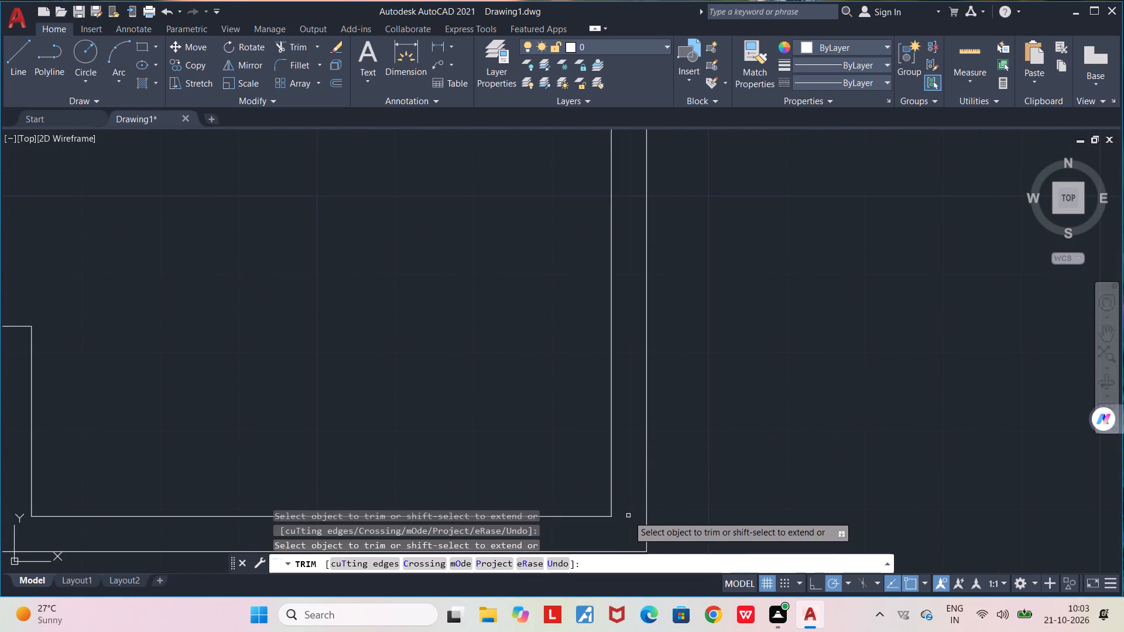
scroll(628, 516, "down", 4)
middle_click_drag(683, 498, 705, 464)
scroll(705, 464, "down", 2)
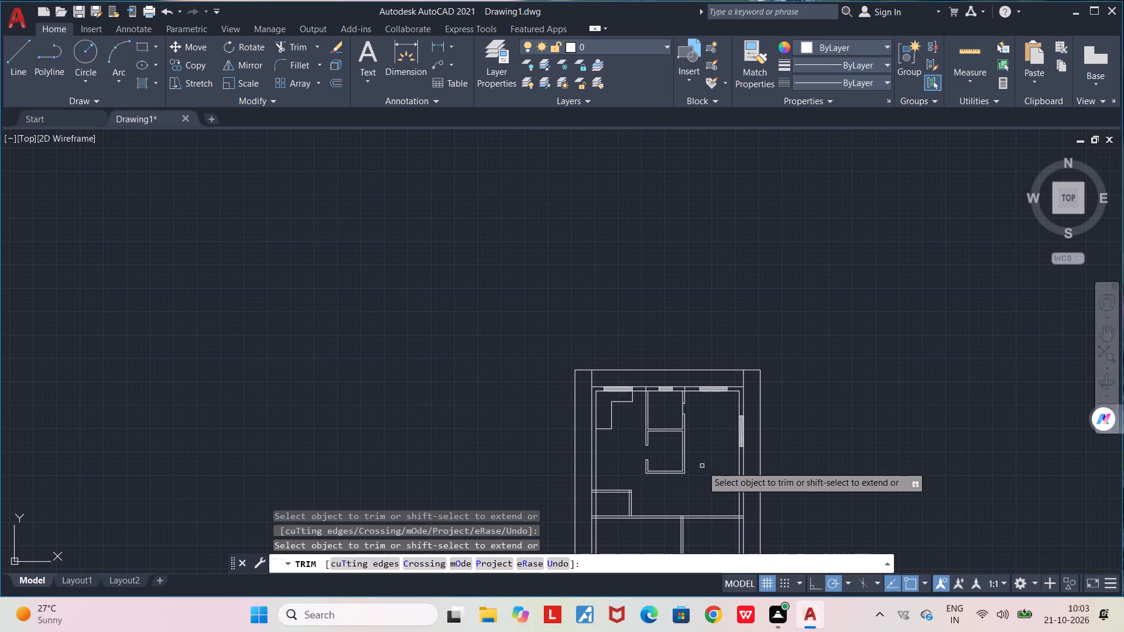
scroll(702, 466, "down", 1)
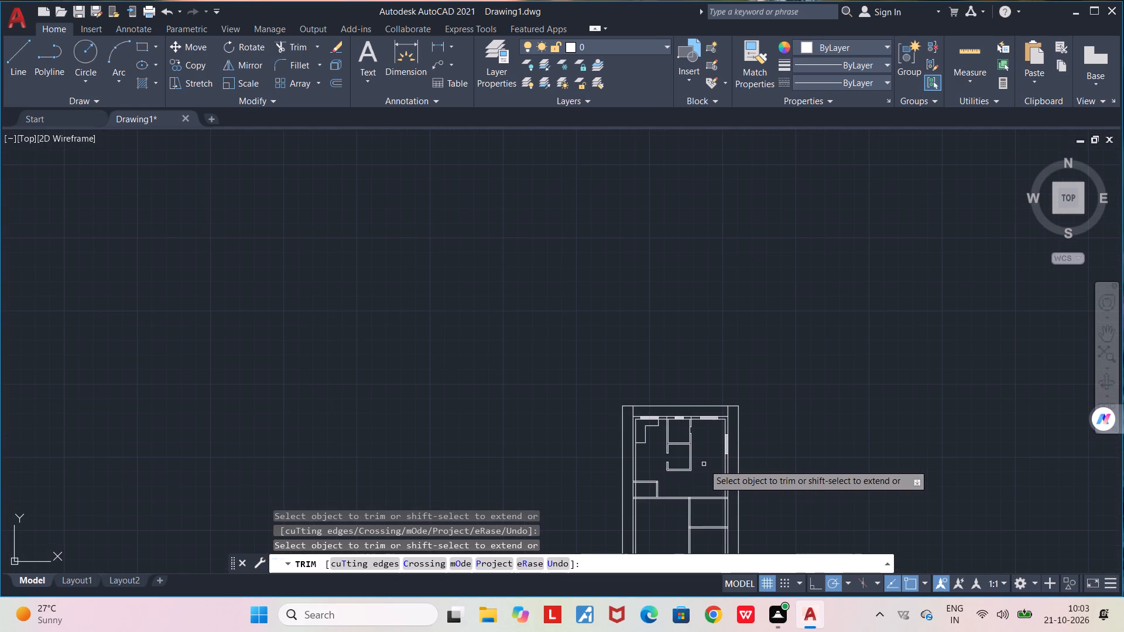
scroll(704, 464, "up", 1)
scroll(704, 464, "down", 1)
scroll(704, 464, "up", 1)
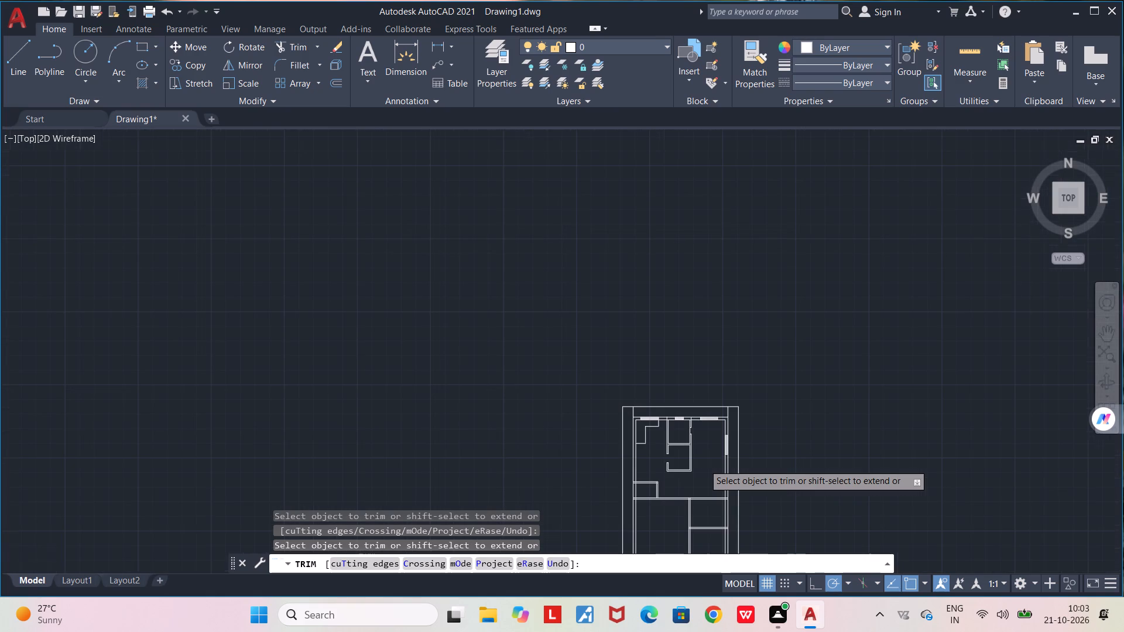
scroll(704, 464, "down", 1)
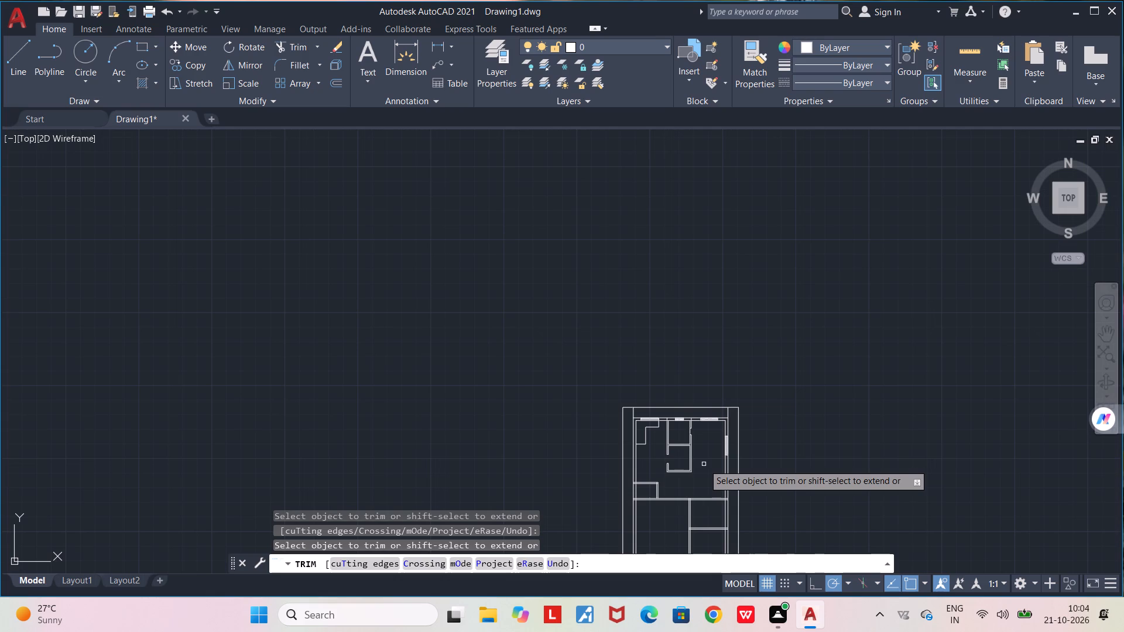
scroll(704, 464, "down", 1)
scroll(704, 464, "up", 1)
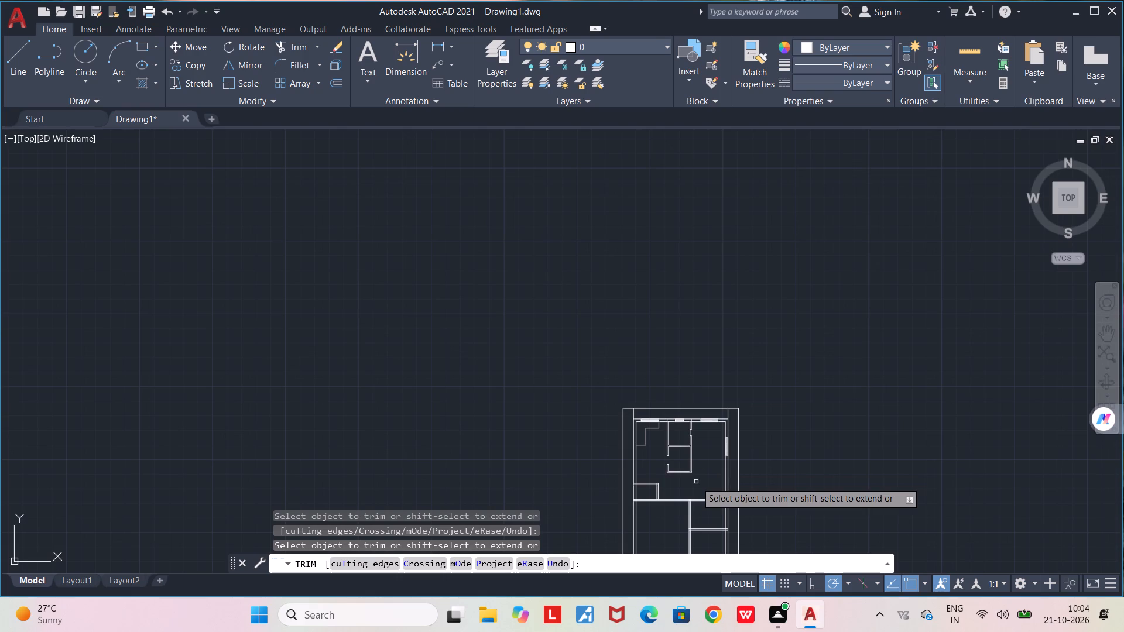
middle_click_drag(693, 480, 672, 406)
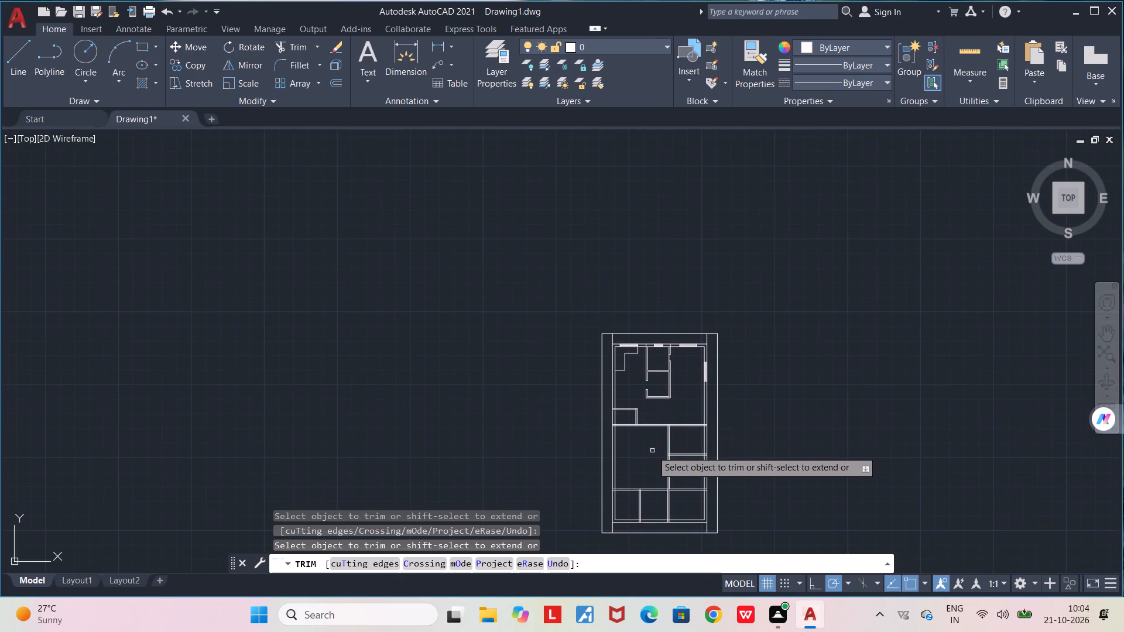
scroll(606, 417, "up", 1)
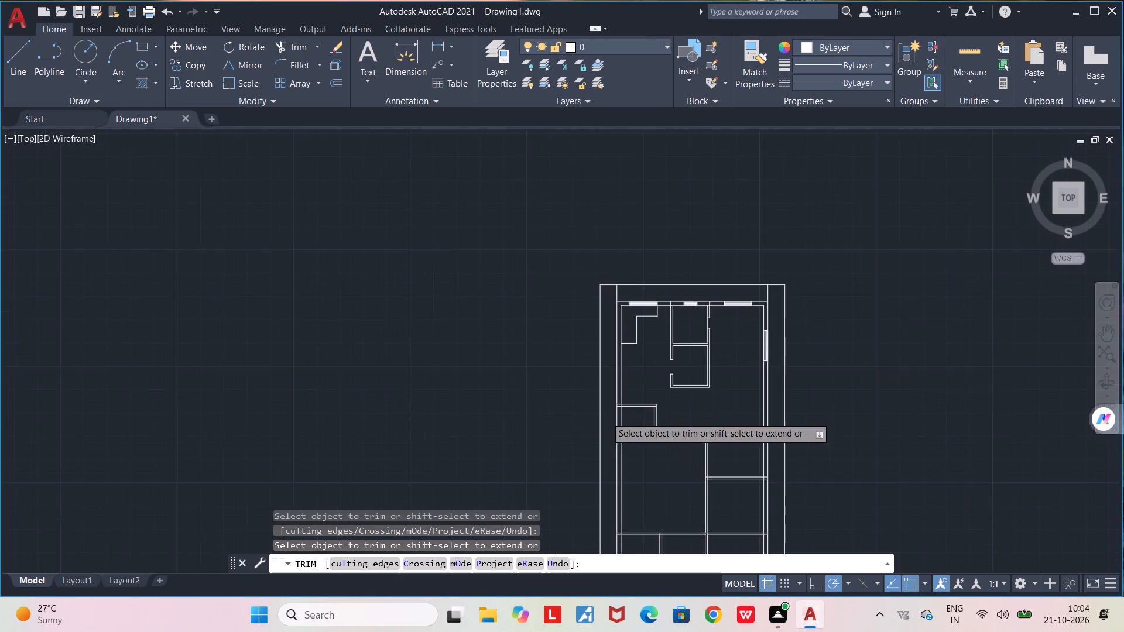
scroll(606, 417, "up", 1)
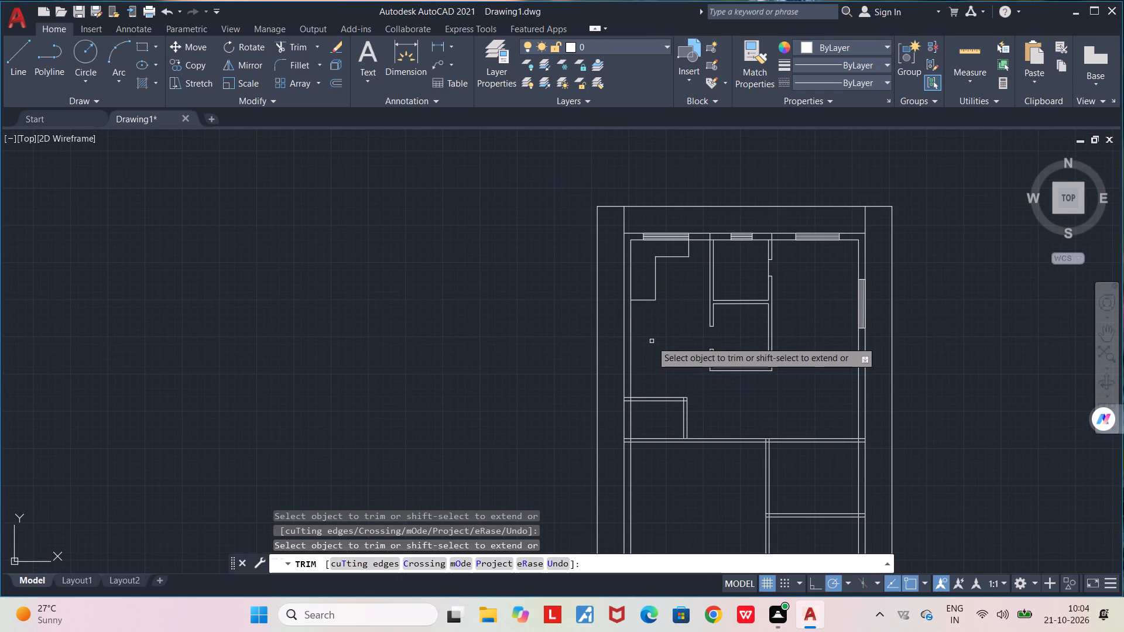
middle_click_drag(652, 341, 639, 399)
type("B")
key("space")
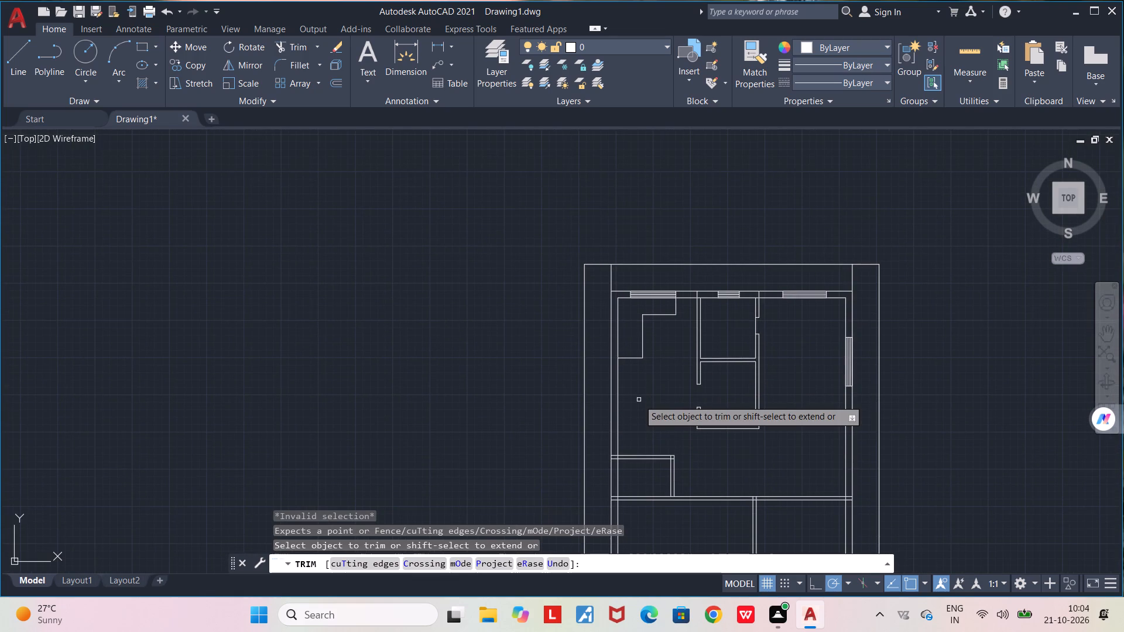
Draw a window rectangle about 6'-7" long across the left outer wall, between the L-shaped counter and the small room below it.
key("space")
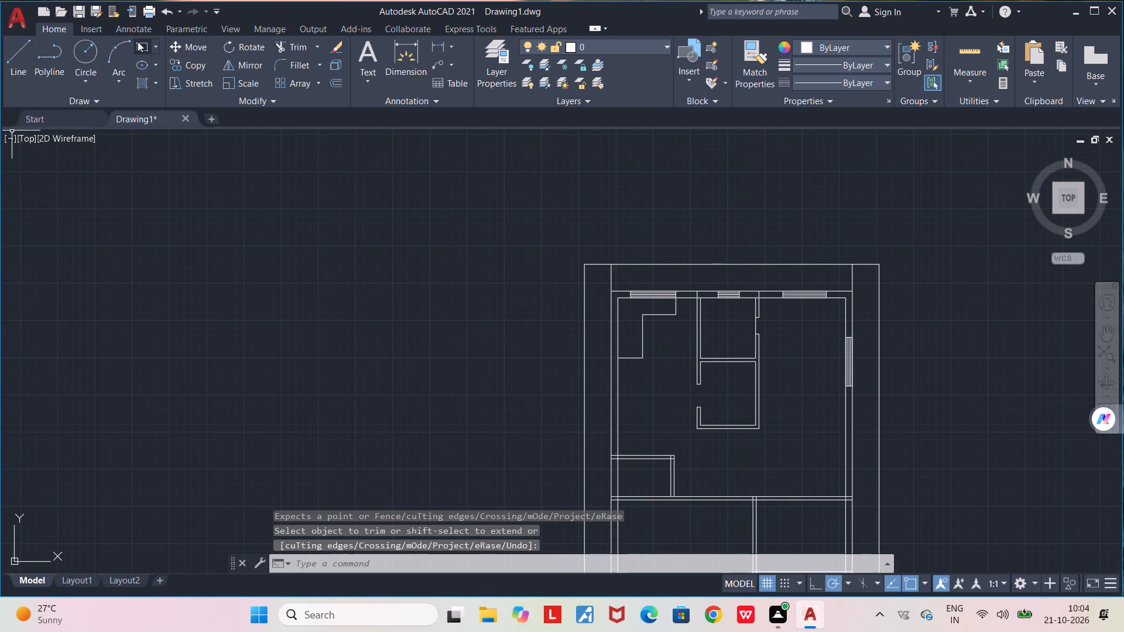
left_click(138, 42)
scroll(639, 453, "up", 2)
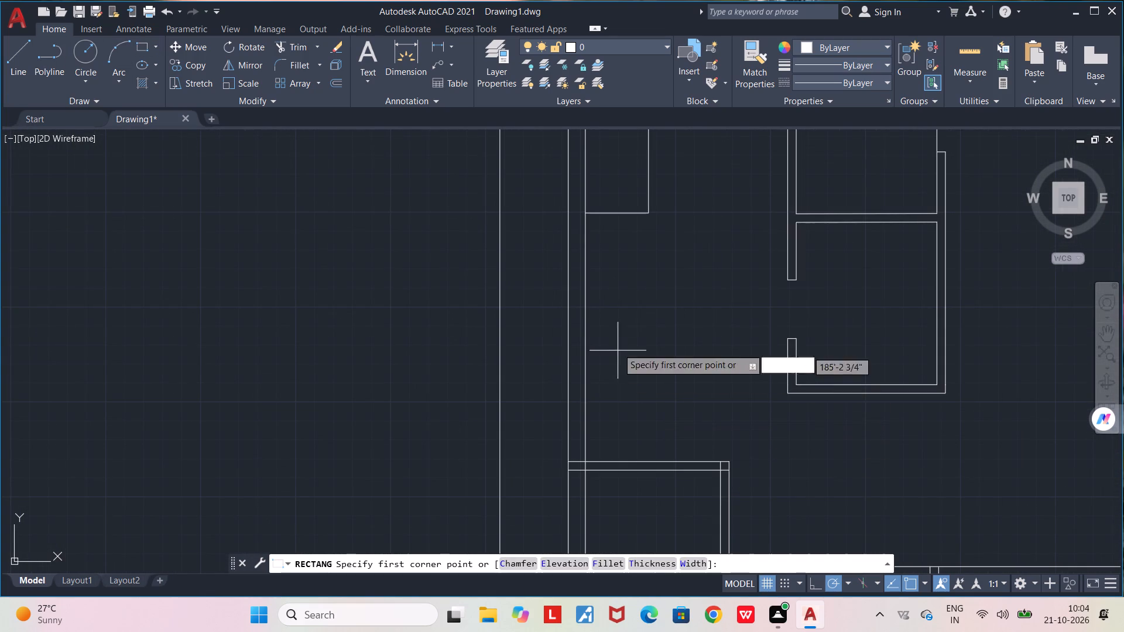
left_click(567, 264)
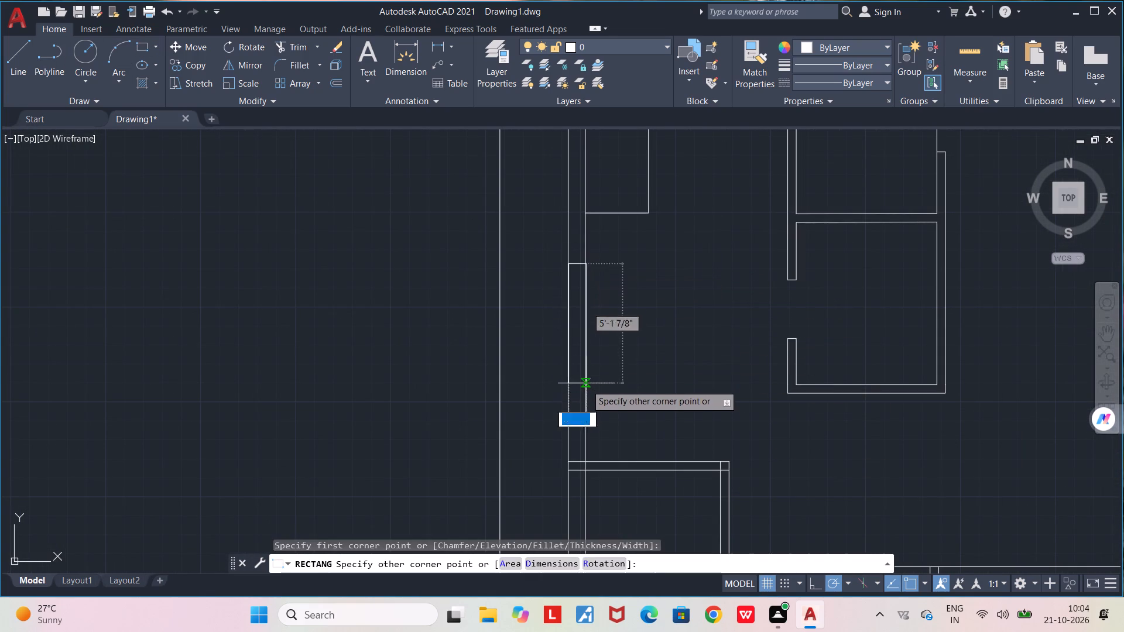
left_click(584, 415)
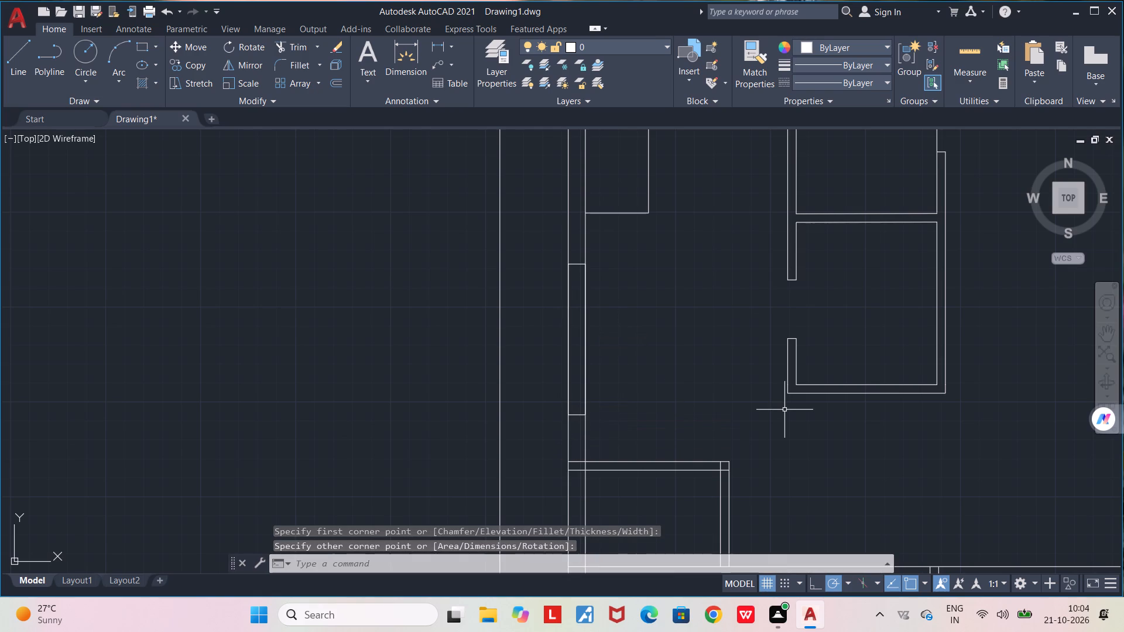
Draw a vertical centre line through the new window, joining the midpoints of its two short ends.
key("l")
key("Return")
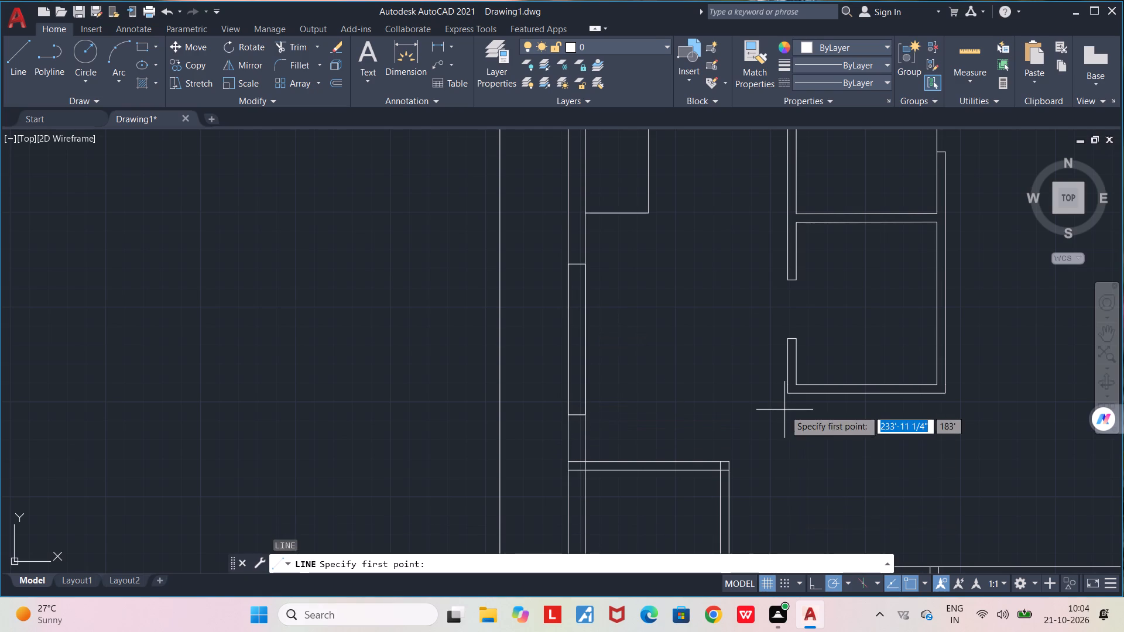
left_click(575, 414)
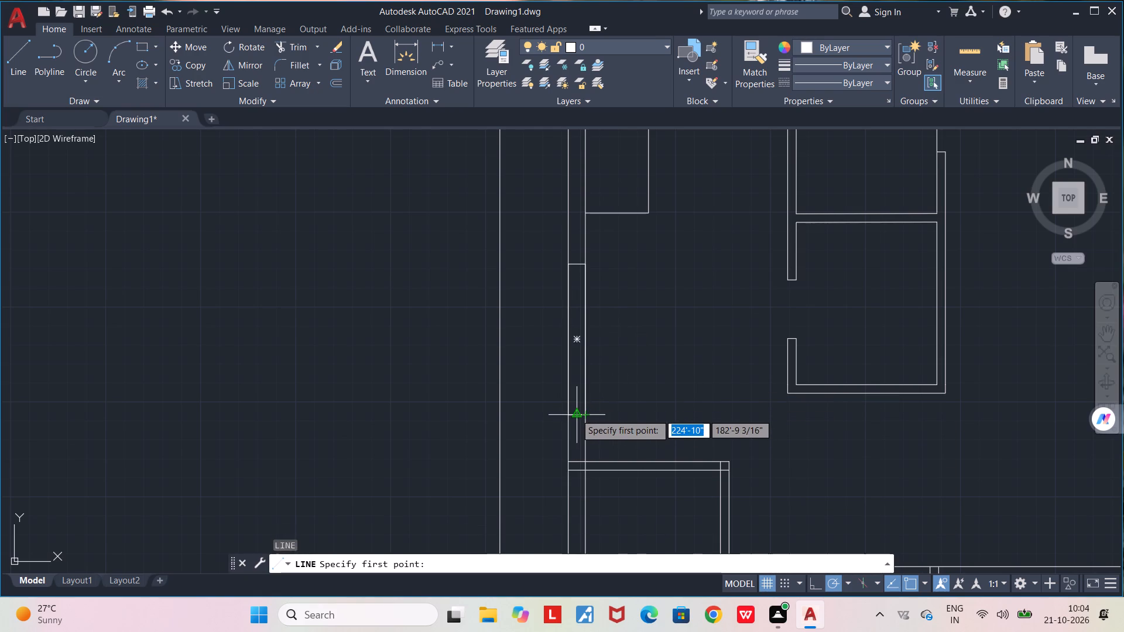
left_click(574, 268)
key("space")
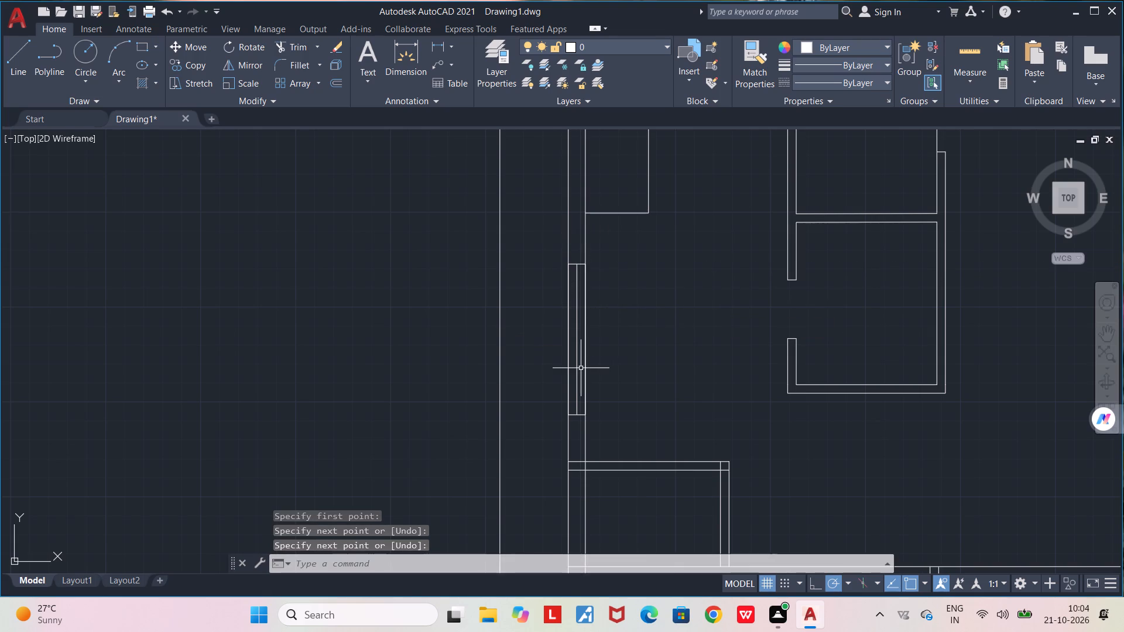
Draw two more vertical pane lines in the same window, one midway between the centre line and each long side.
scroll(581, 368, "up", 3)
scroll(581, 368, "down", 1)
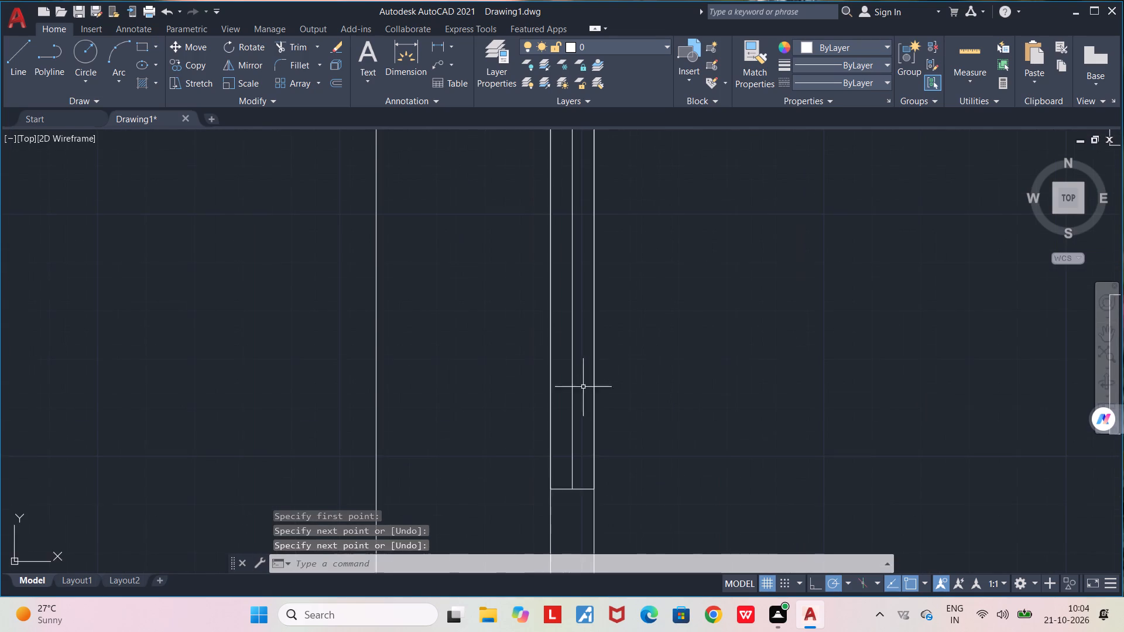
middle_click_drag(585, 427, 582, 469)
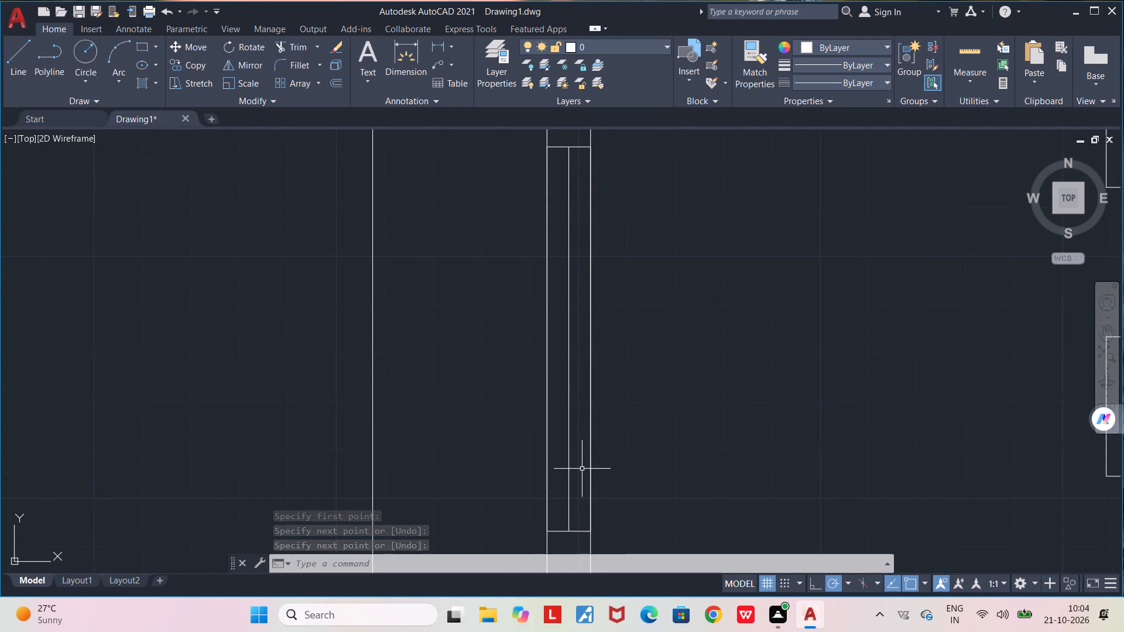
key("l")
key("Return")
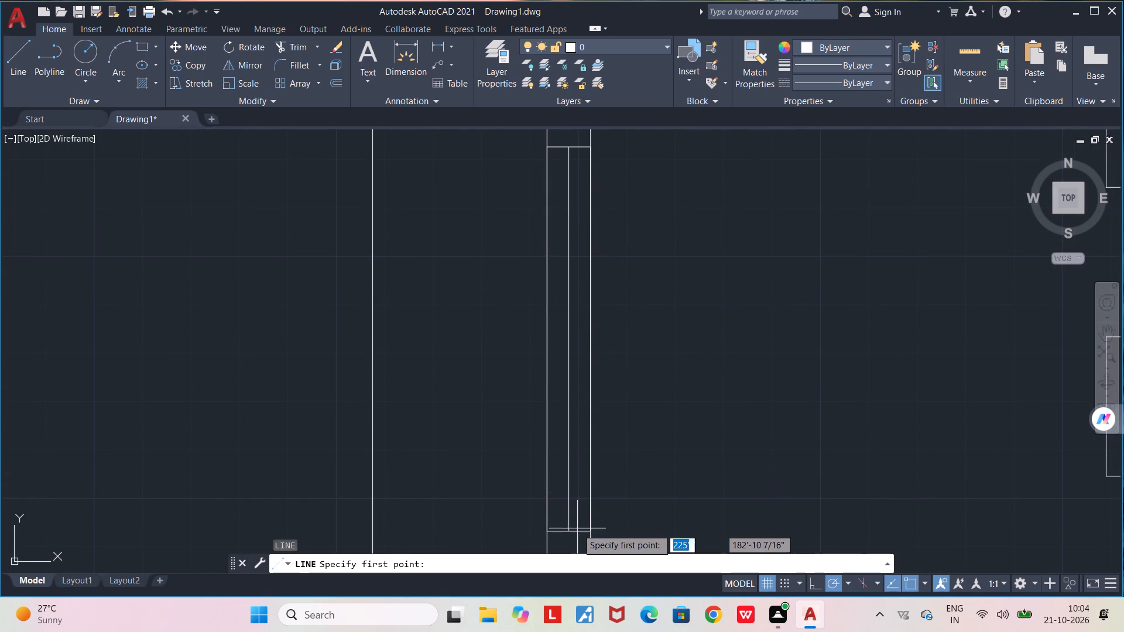
left_click(578, 533)
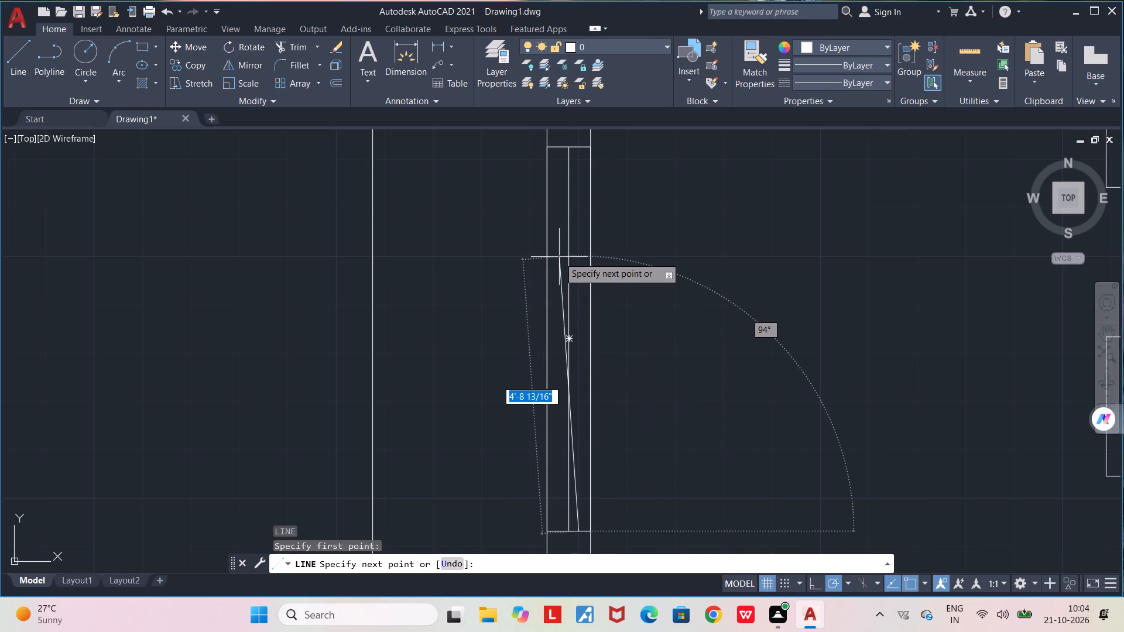
left_click(580, 149)
key("space")
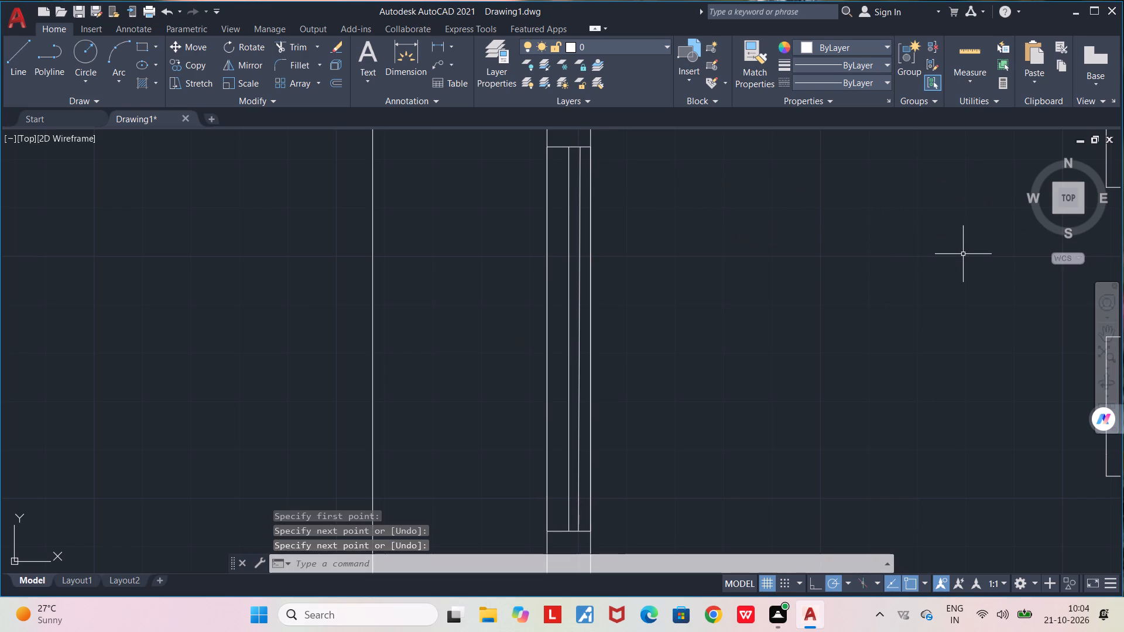
key("l")
key("Return")
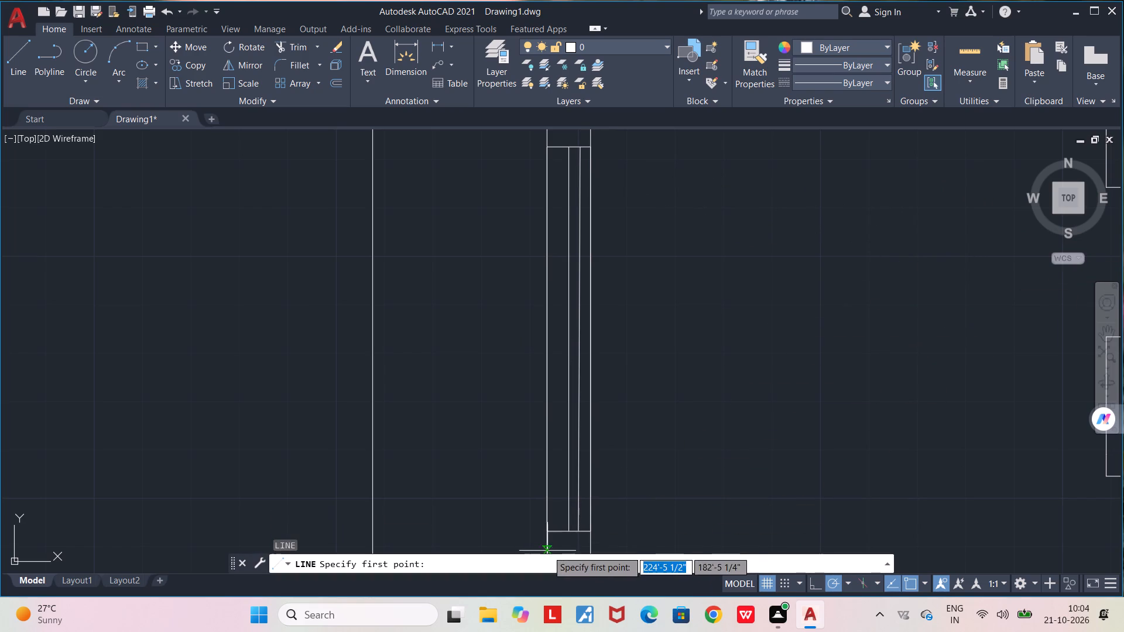
left_click(557, 531)
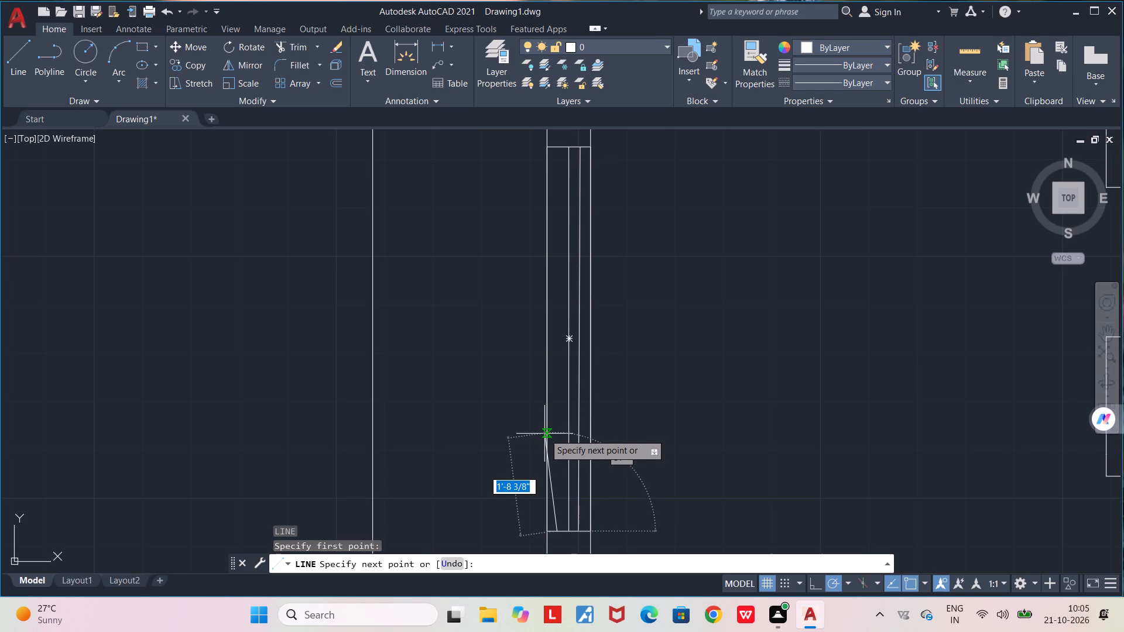
left_click(558, 147)
key("space")
Draw a window rectangle across the left outer wall in the lower half of the large middle room.
scroll(754, 416, "down", 3)
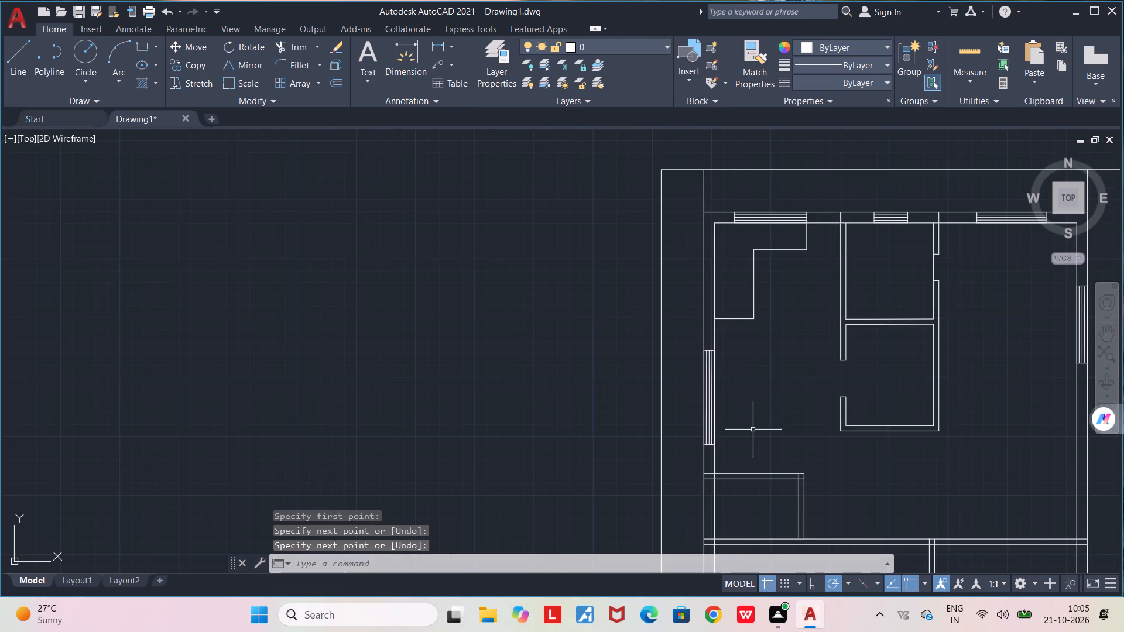
scroll(753, 430, "down", 3)
middle_click_drag(755, 430, 575, 352)
scroll(576, 438, "up", 2)
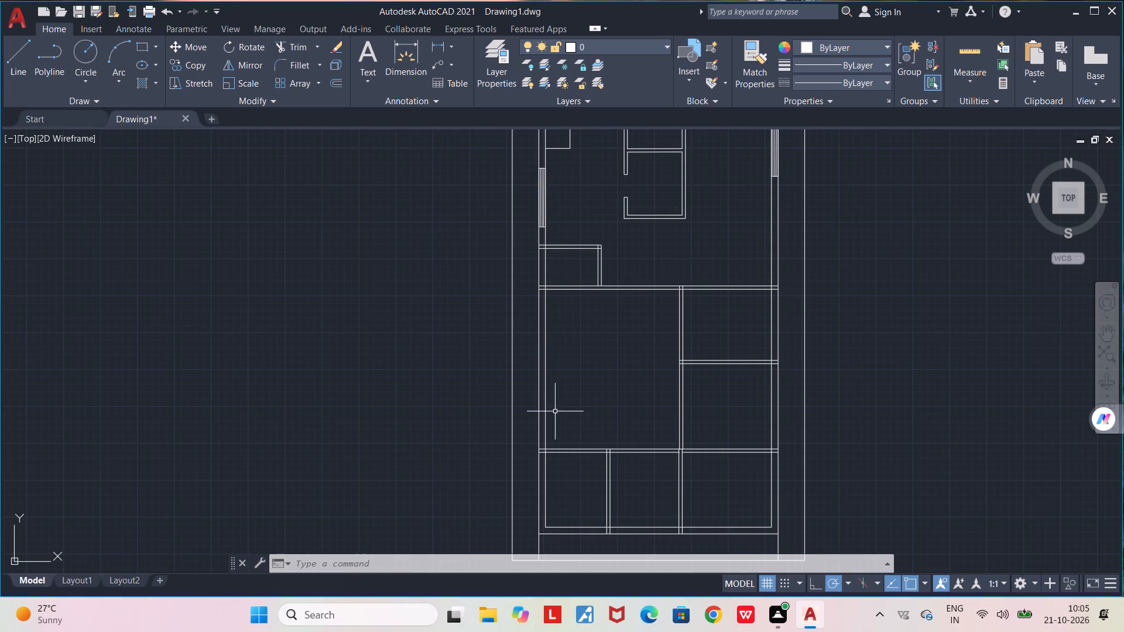
scroll(539, 424, "up", 2)
middle_click_drag(635, 361, 633, 361)
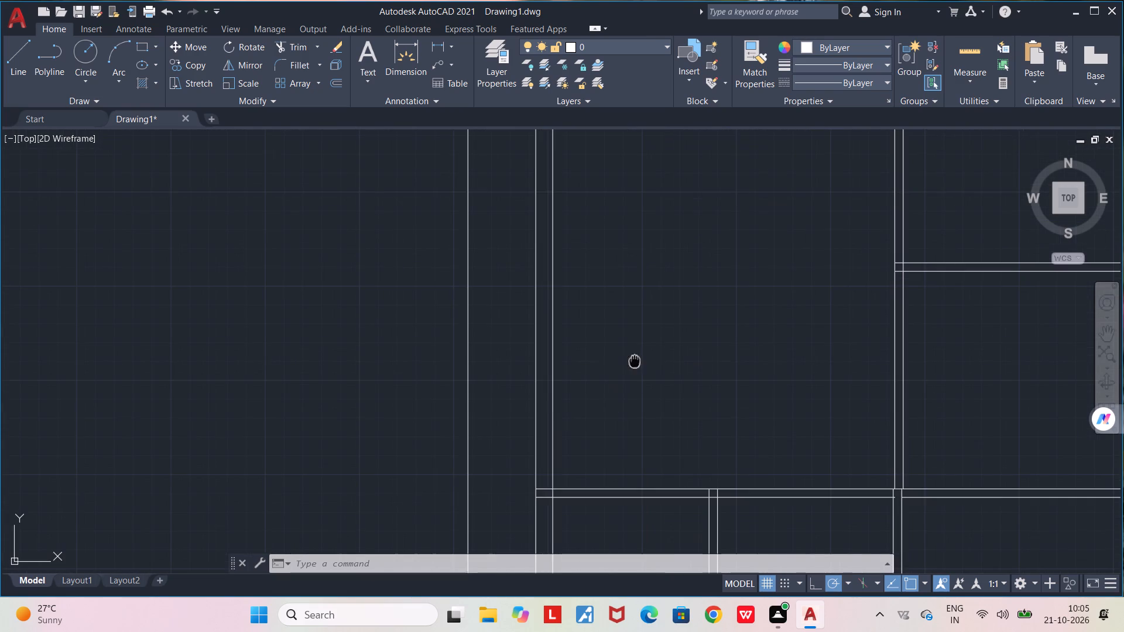
middle_click_drag(633, 361, 592, 389)
scroll(592, 390, "down", 1)
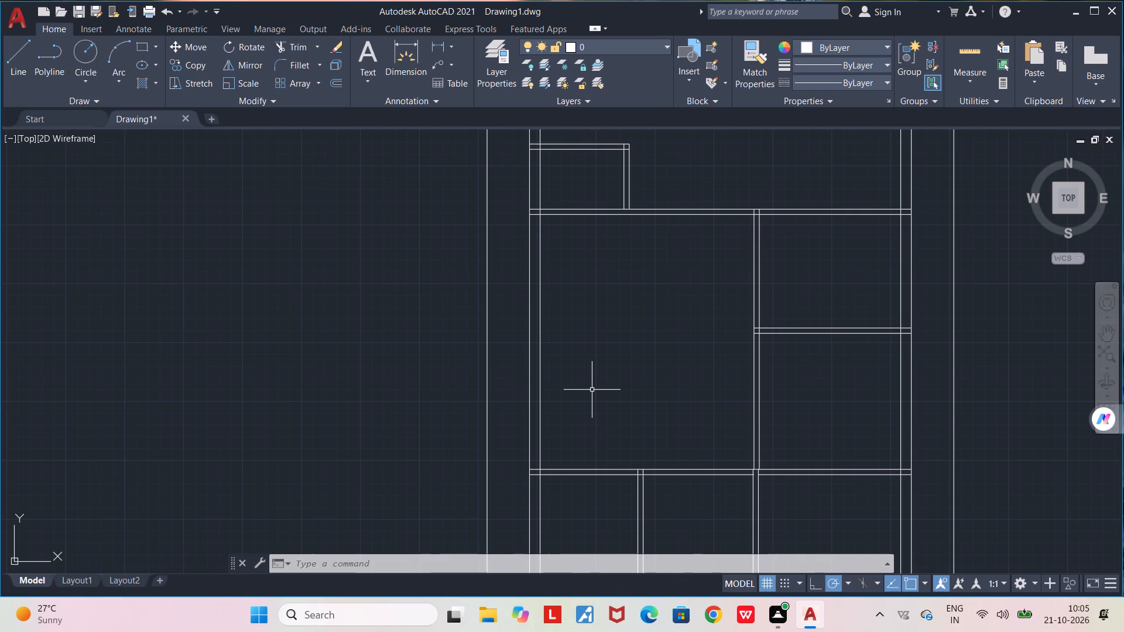
key("l")
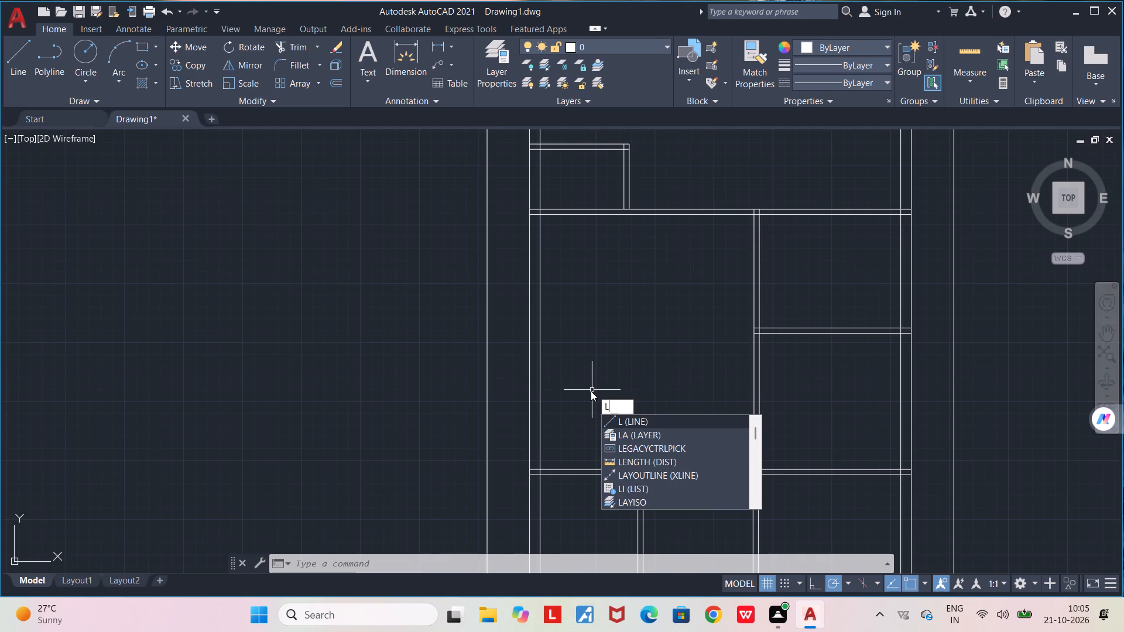
key("Escape")
left_click(144, 53)
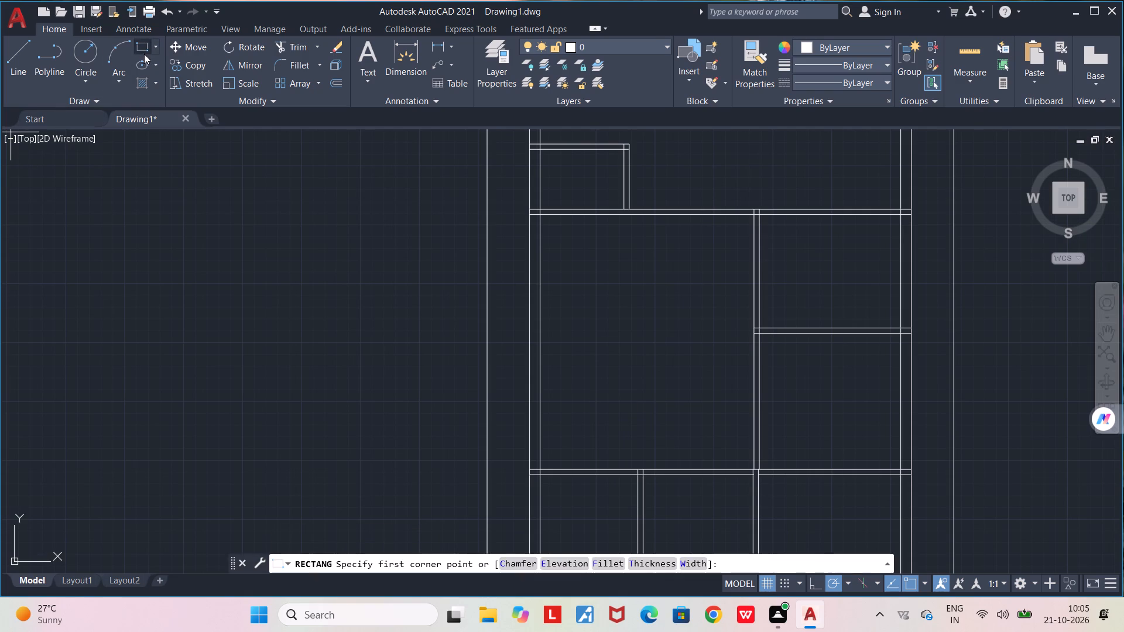
left_click(529, 373)
left_click(541, 422)
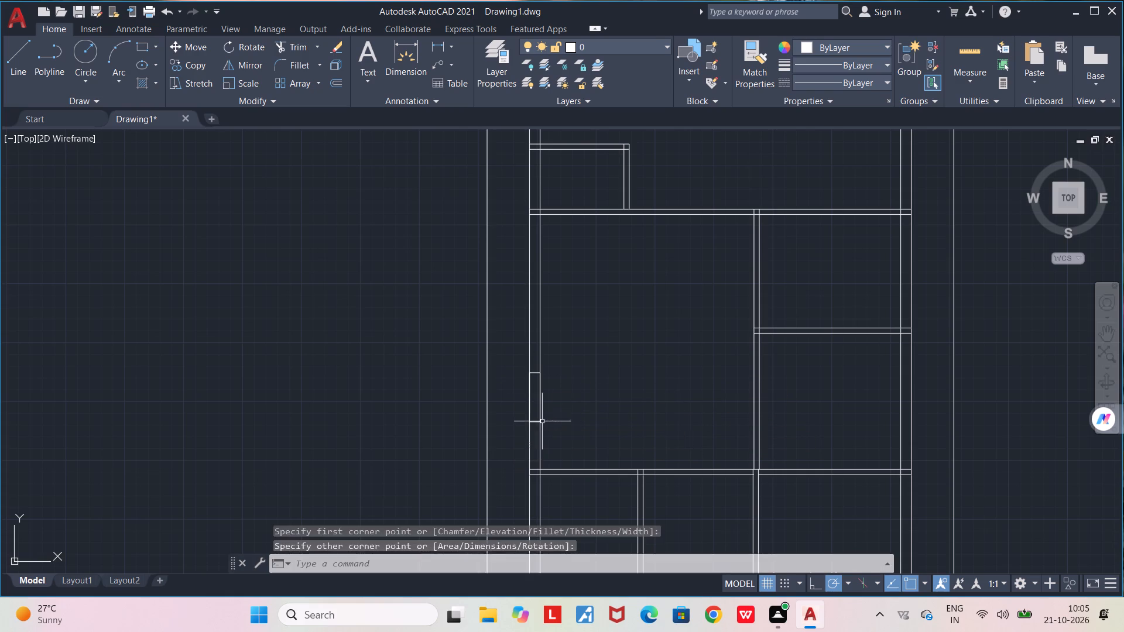
Draw a second window rectangle across the left outer wall in the upper half of the large middle room.
left_click(141, 47)
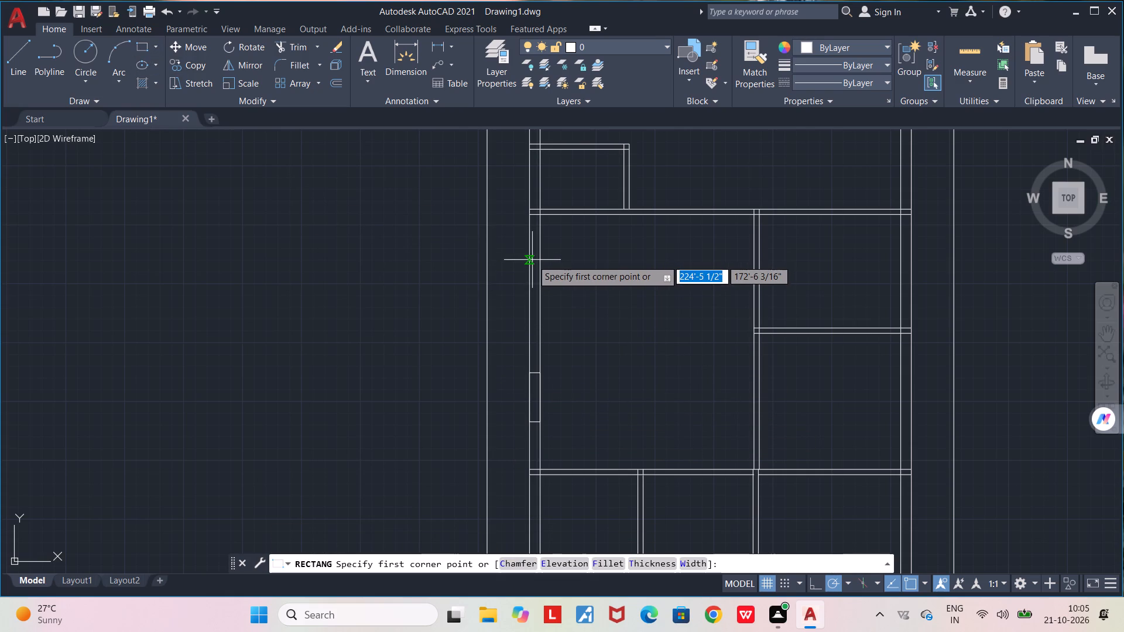
left_click(527, 260)
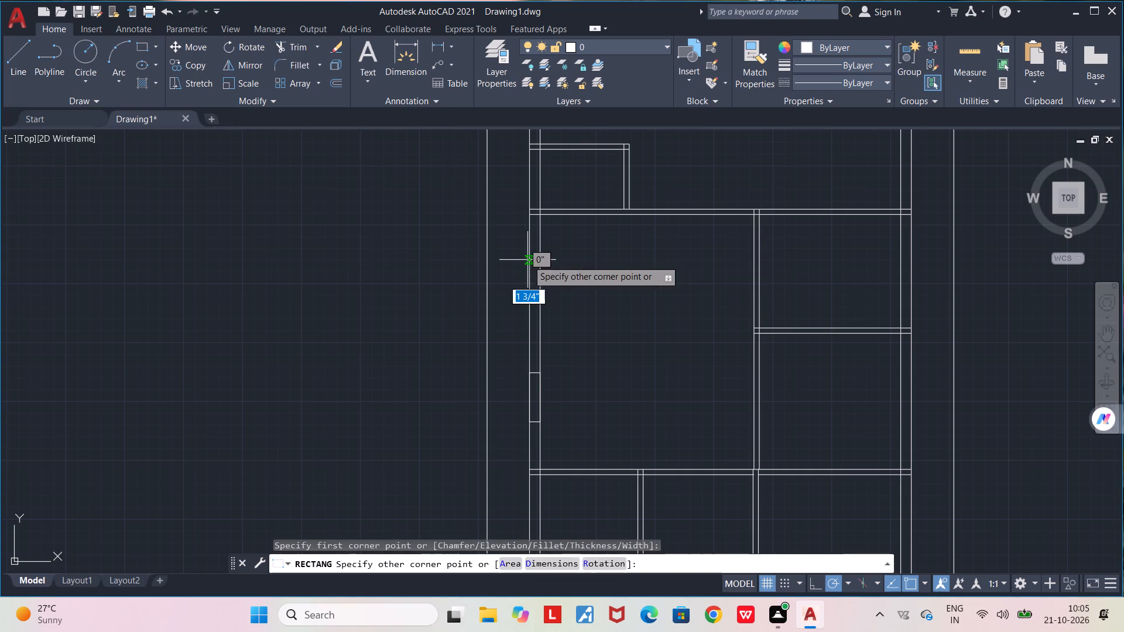
left_click(541, 306)
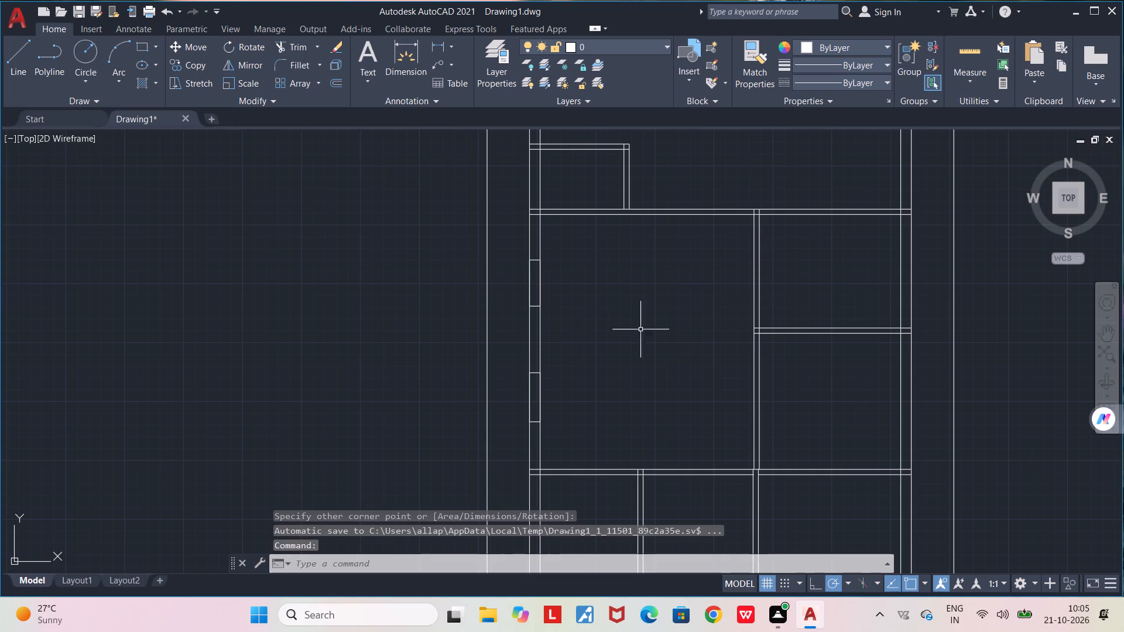
Draw a vertical centre line through the middle room's lower window, from the midpoint of its top end to its bottom end.
key("l")
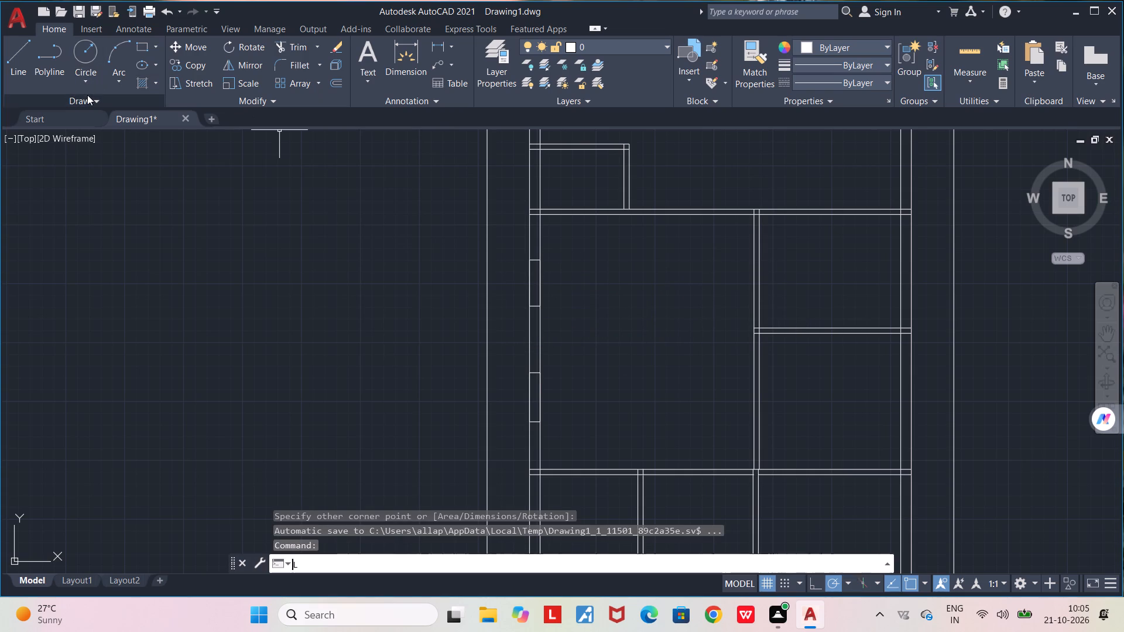
key("Return")
scroll(530, 417, "up", 2)
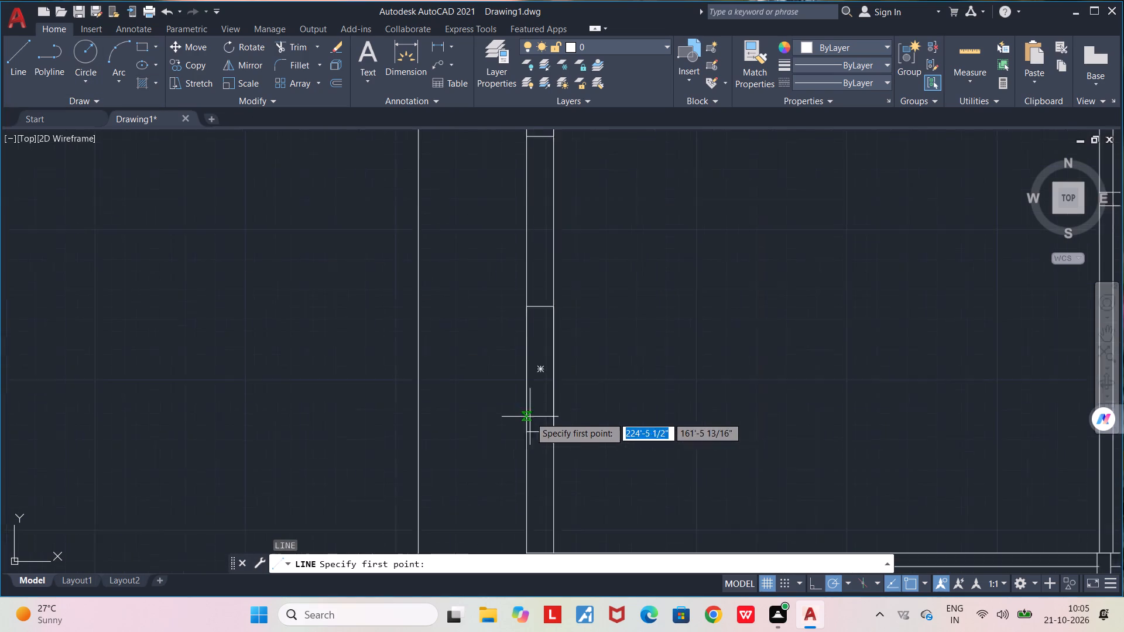
scroll(530, 417, "up", 1)
left_click(543, 243)
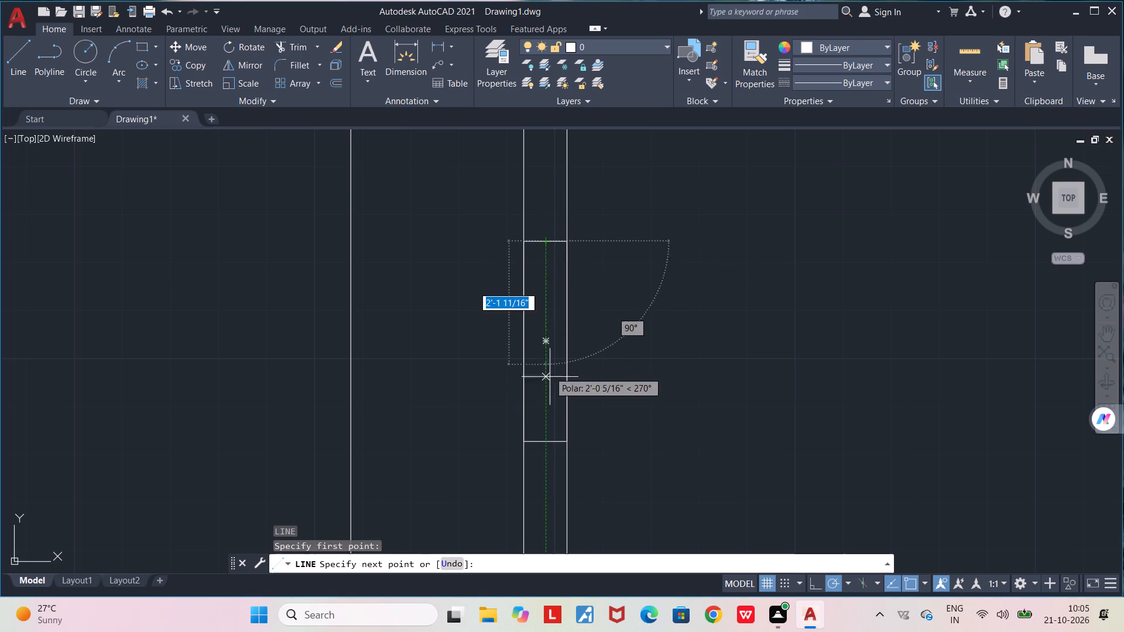
left_click(547, 442)
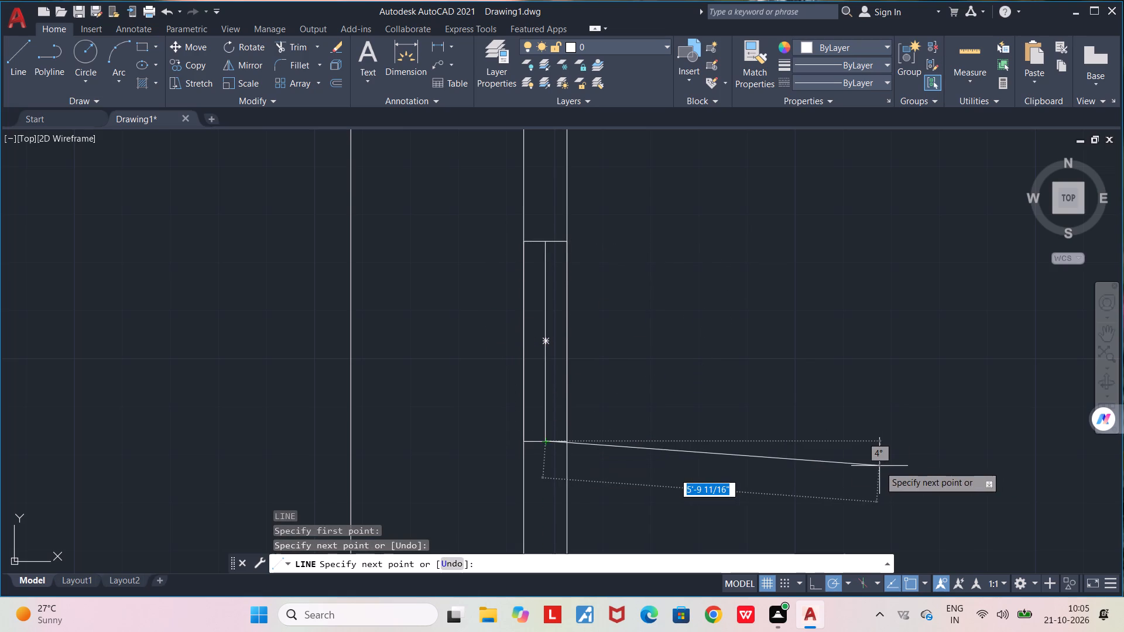
key("space")
Draw two more vertical pane lines in the middle room's lower window, one on each side of its centre line.
type("L")
key("Return")
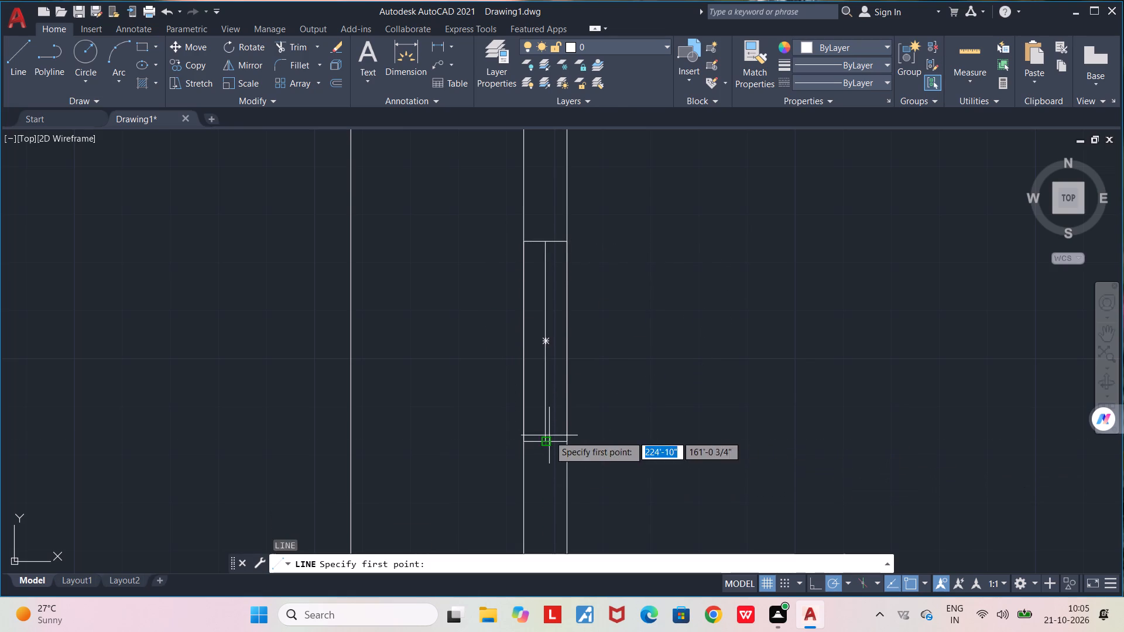
scroll(555, 438, "up", 2)
left_click(555, 446)
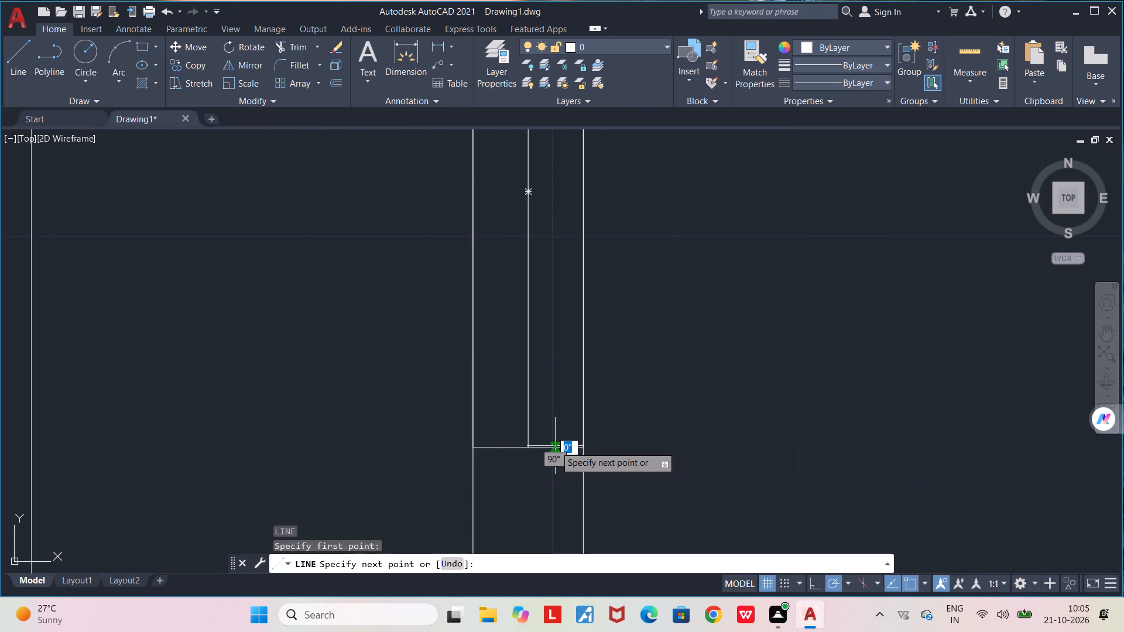
middle_click_drag(557, 248, 556, 417)
scroll(556, 417, "down", 1)
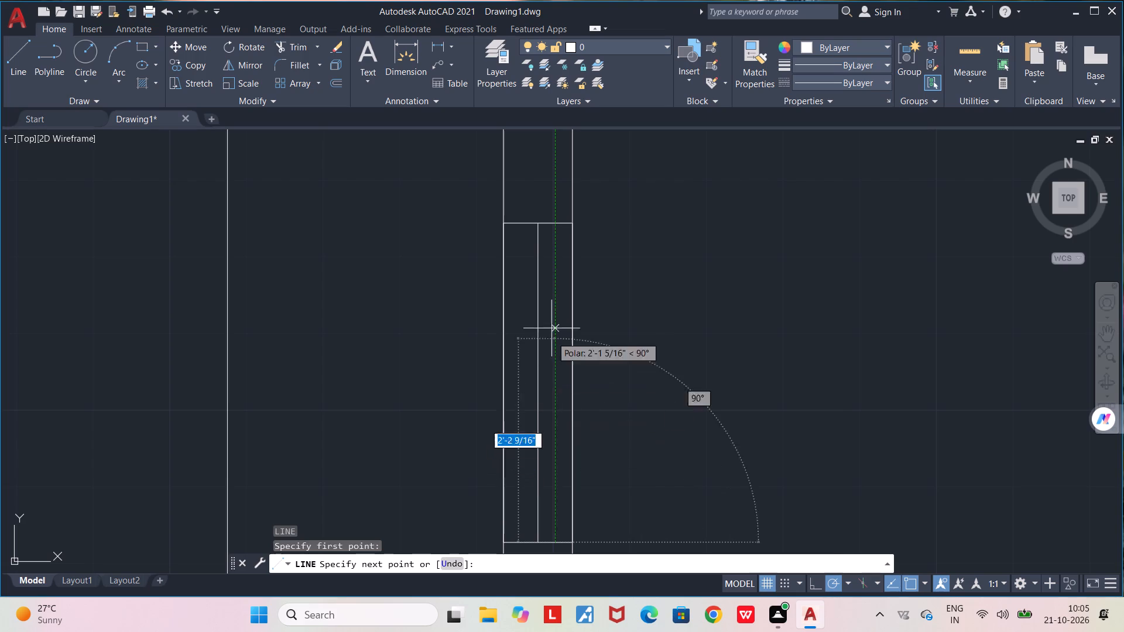
left_click(556, 226)
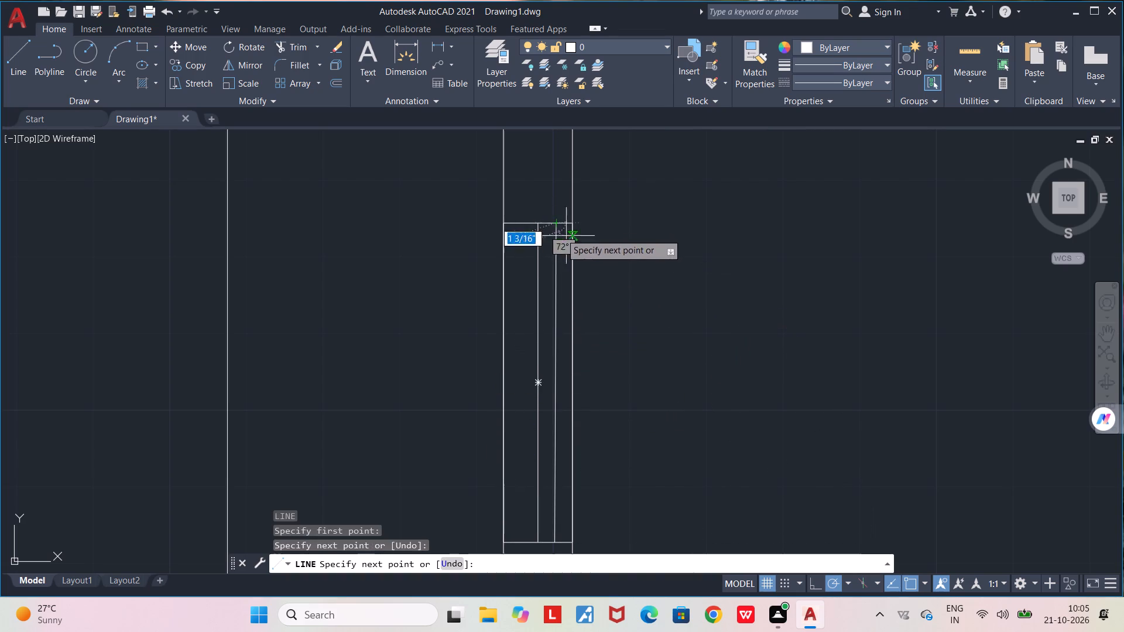
key("space")
key("l")
key("Return")
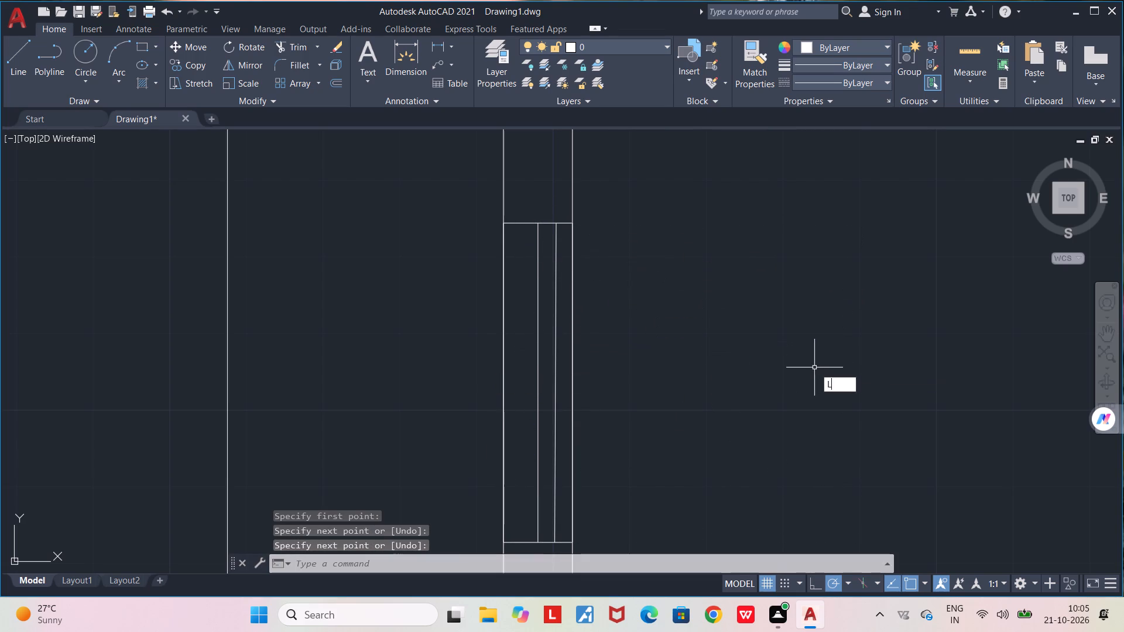
left_click(520, 541)
left_click(520, 222)
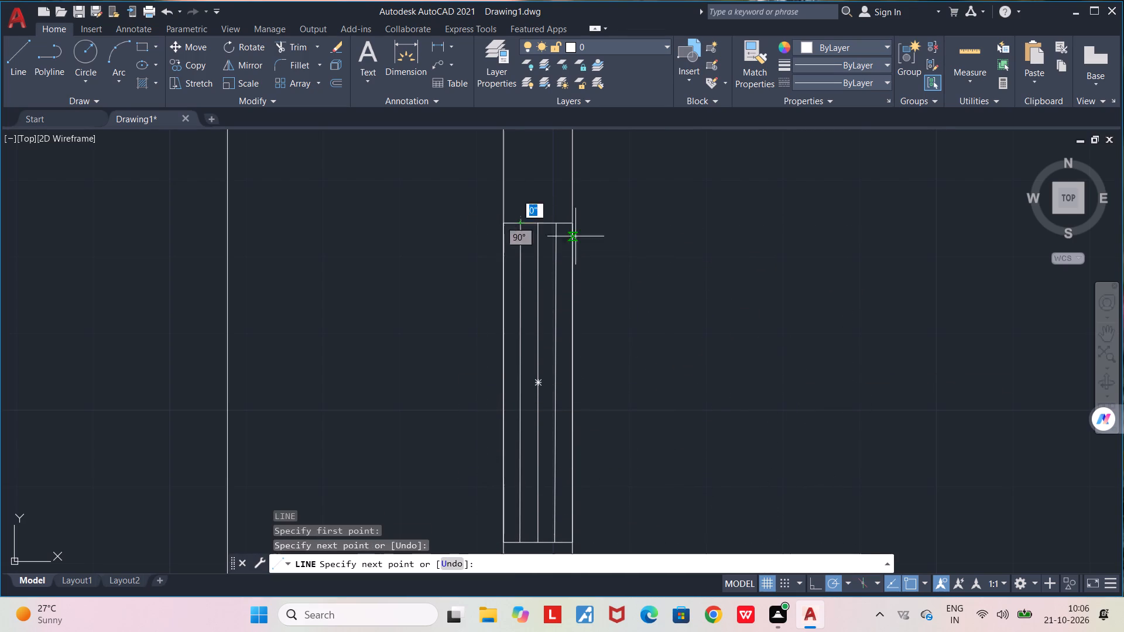
key("space")
scroll(697, 304, "down", 4)
middle_click_drag(681, 254, 537, 338)
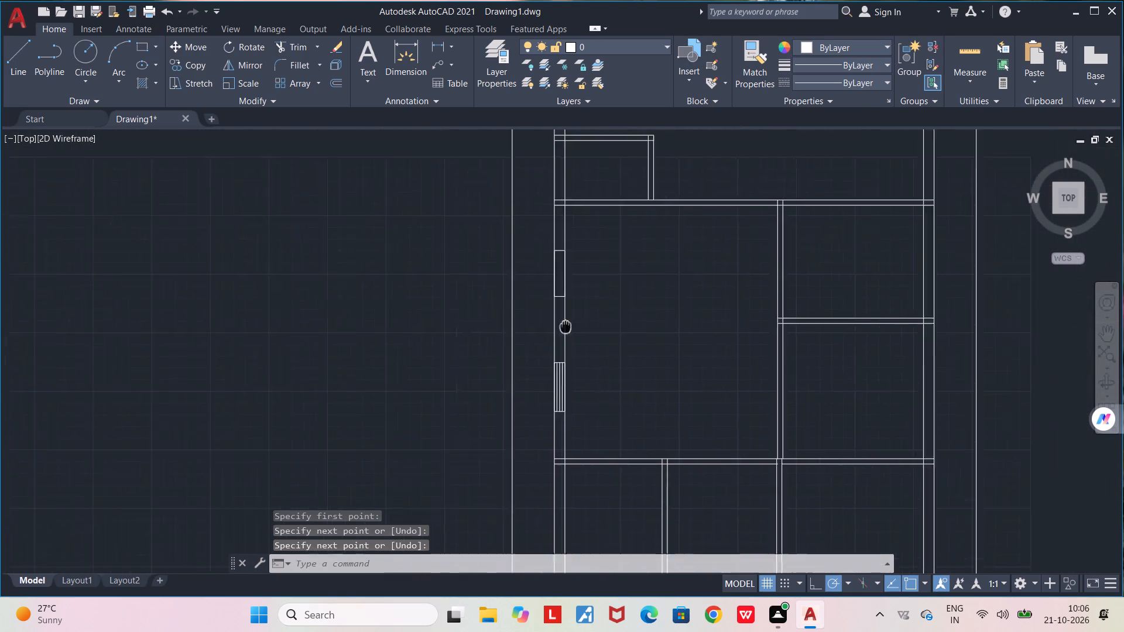
Draw a vertical centre line through the middle room's upper window, from the midpoint of its top end to its bottom end.
middle_click_drag(537, 338, 513, 346)
scroll(506, 324, "up", 2)
middle_click_drag(512, 308, 505, 369)
scroll(496, 327, "up", 1)
key("l")
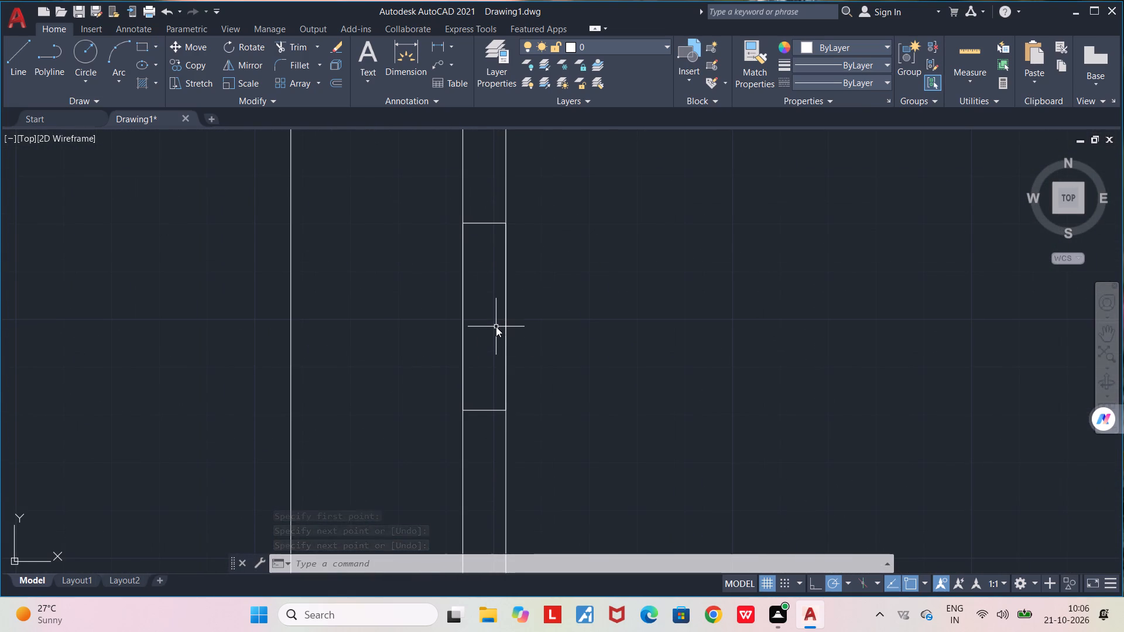
key("Return")
left_click(484, 225)
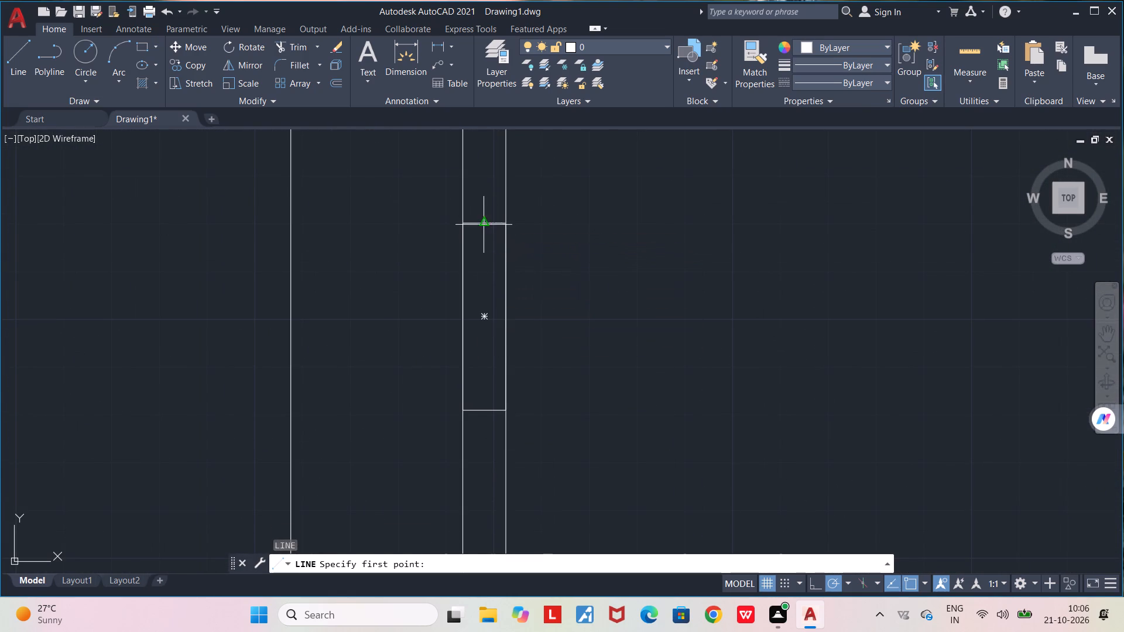
left_click(482, 408)
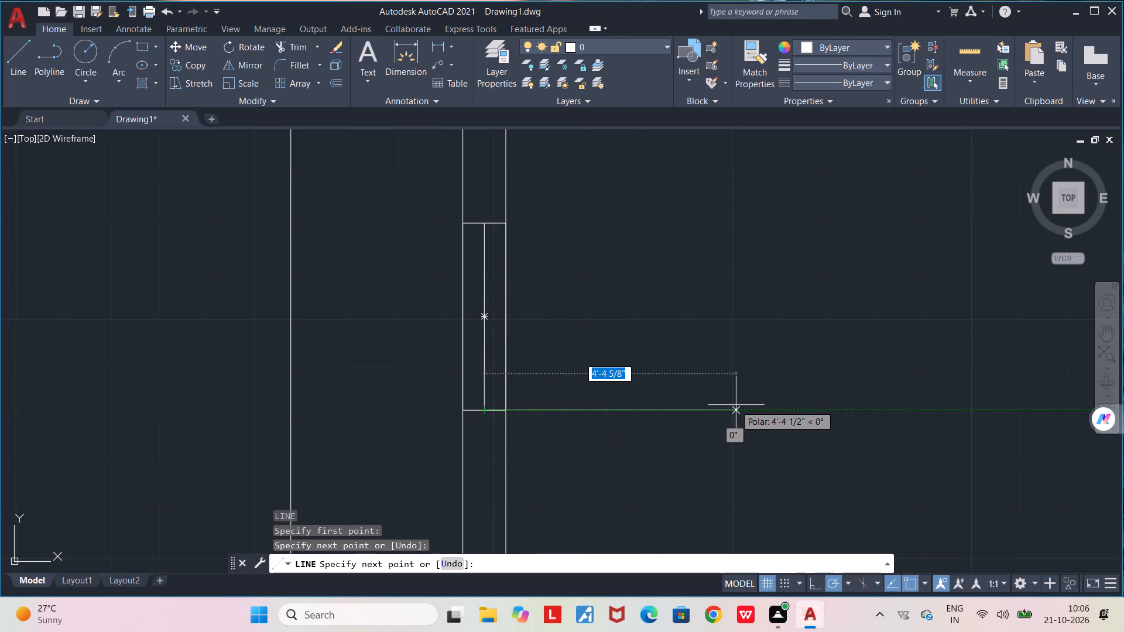
key("space")
Draw a vertical pane line on each side of the upper window's centre line, the left one about 3'-5 1/4" long, running past the top end.
key("l")
key("Return")
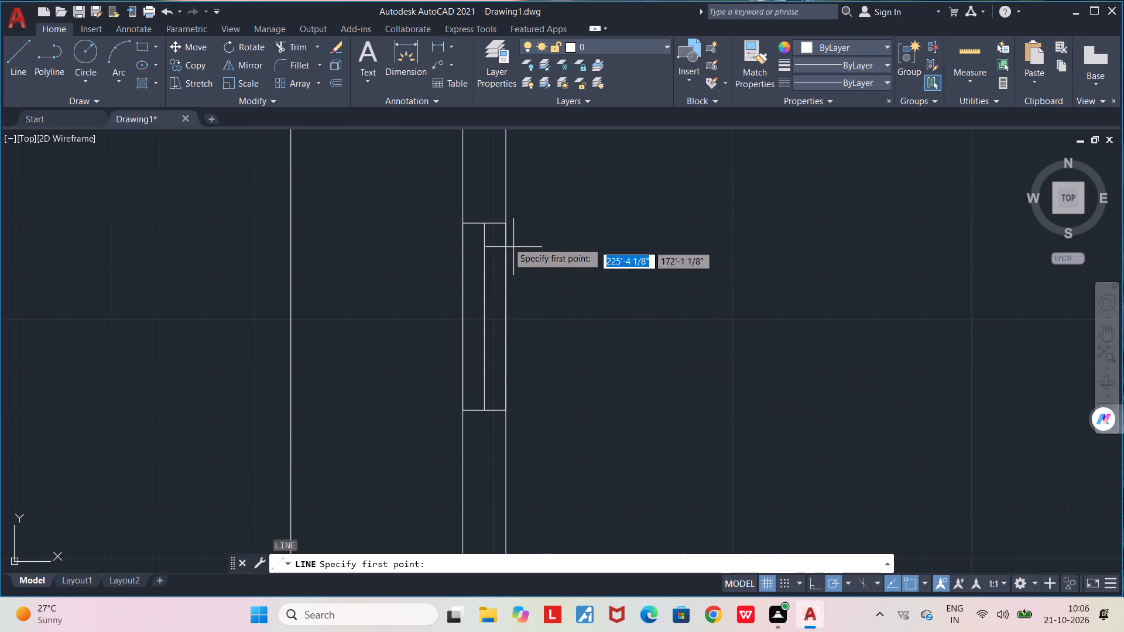
left_click(495, 226)
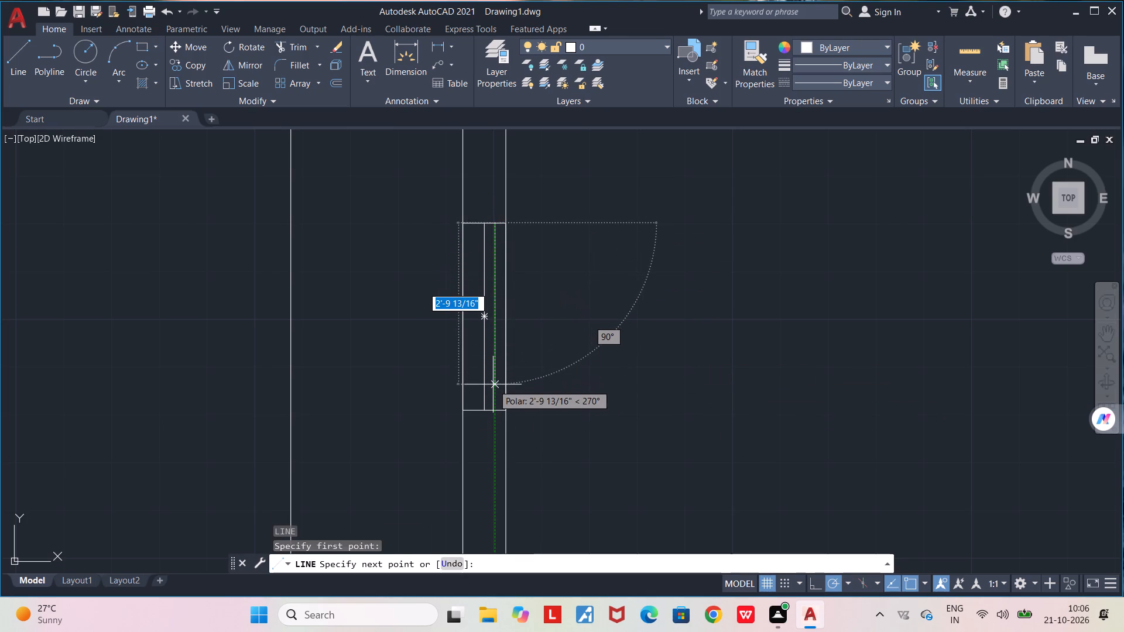
left_click(493, 413)
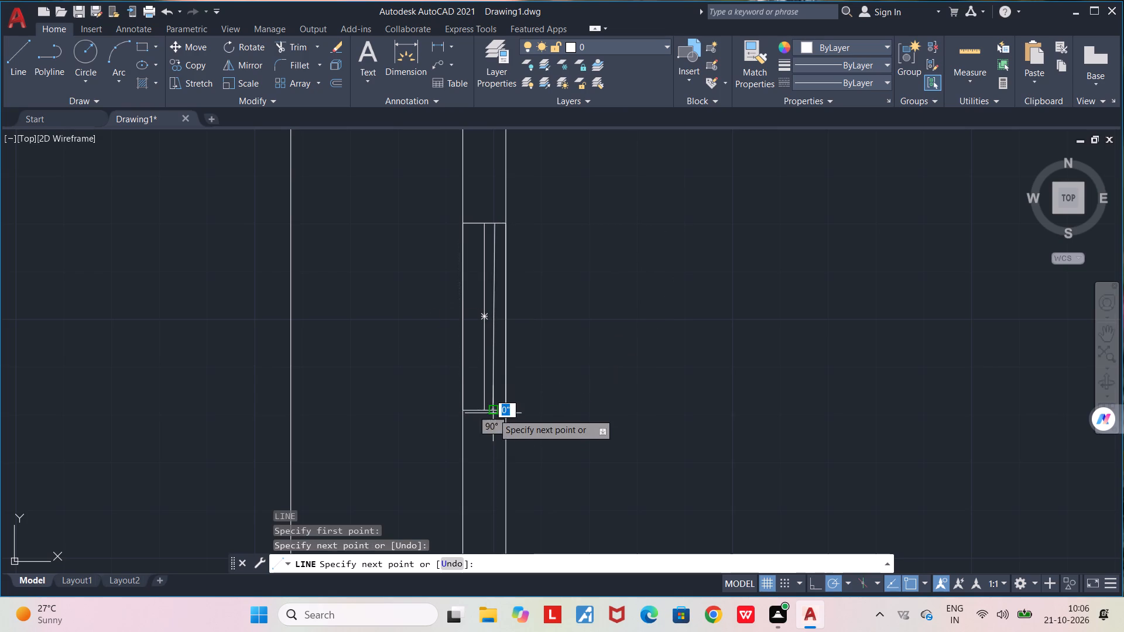
key("space")
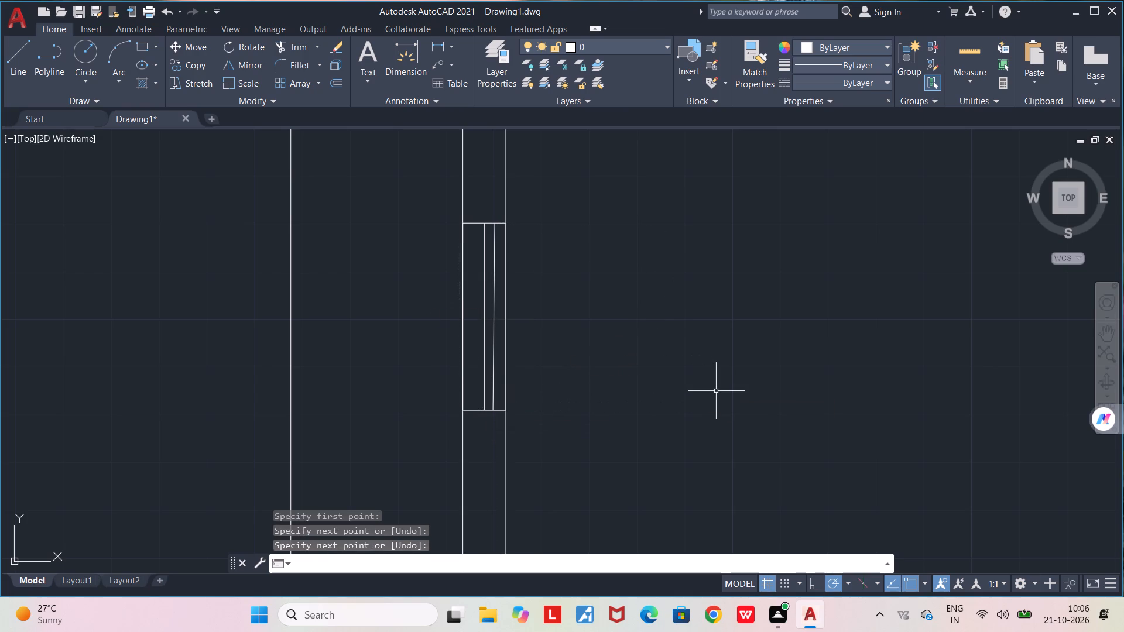
key("l")
key("Return")
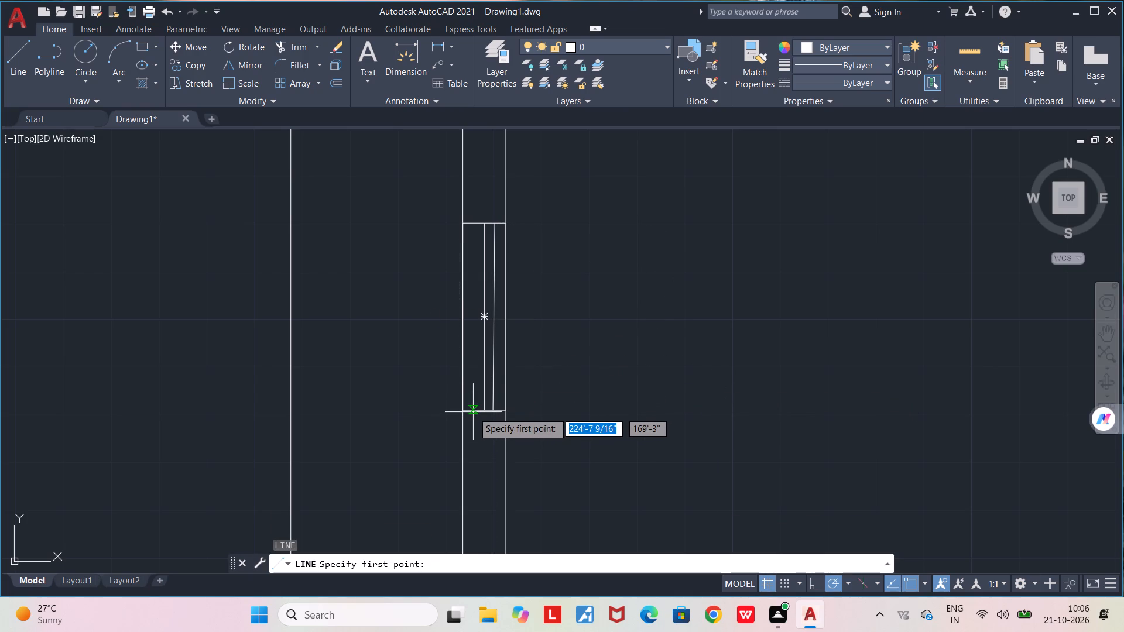
left_click(473, 412)
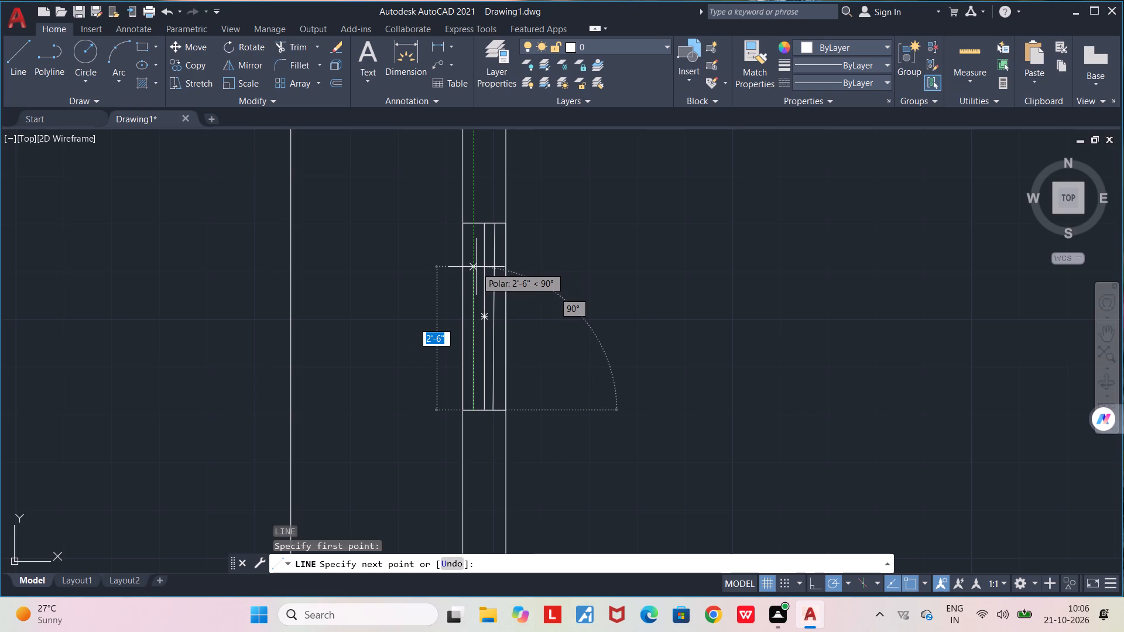
left_click(477, 213)
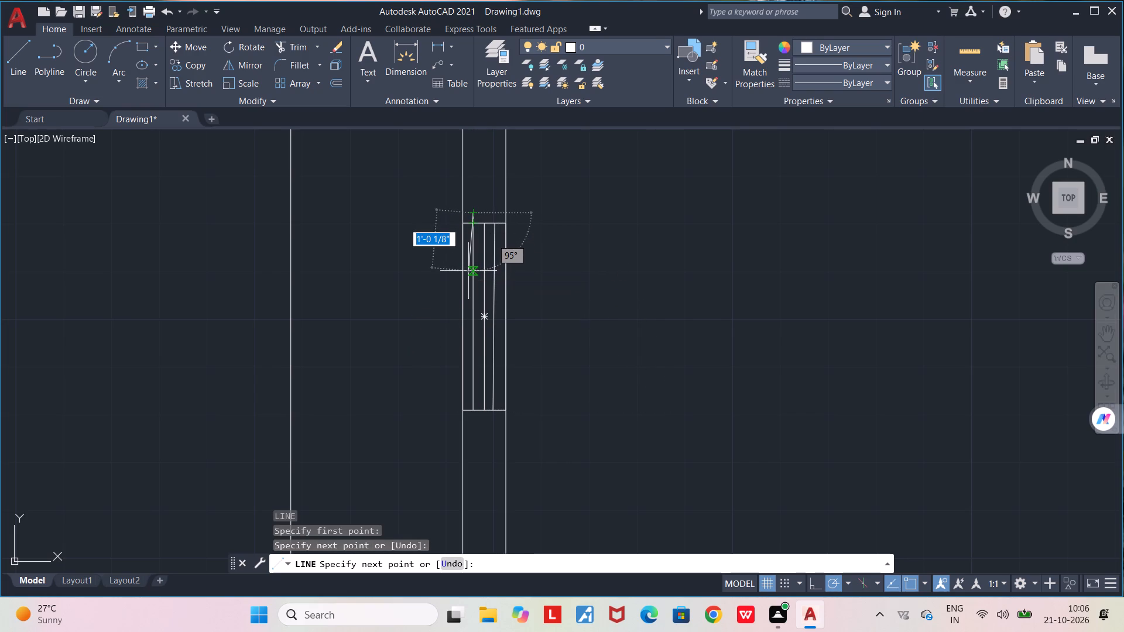
key("space")
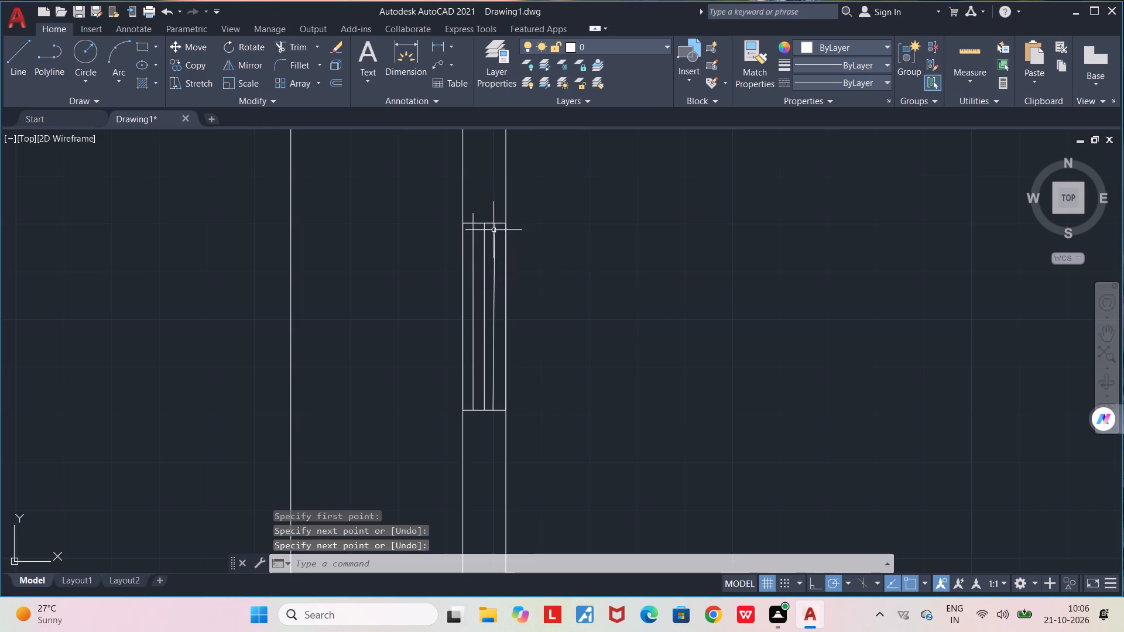
Trim the left pane line's overshoot above the top end of the middle room's upper window.
scroll(471, 221, "up", 3)
type("TR")
key("Return")
left_click(477, 217)
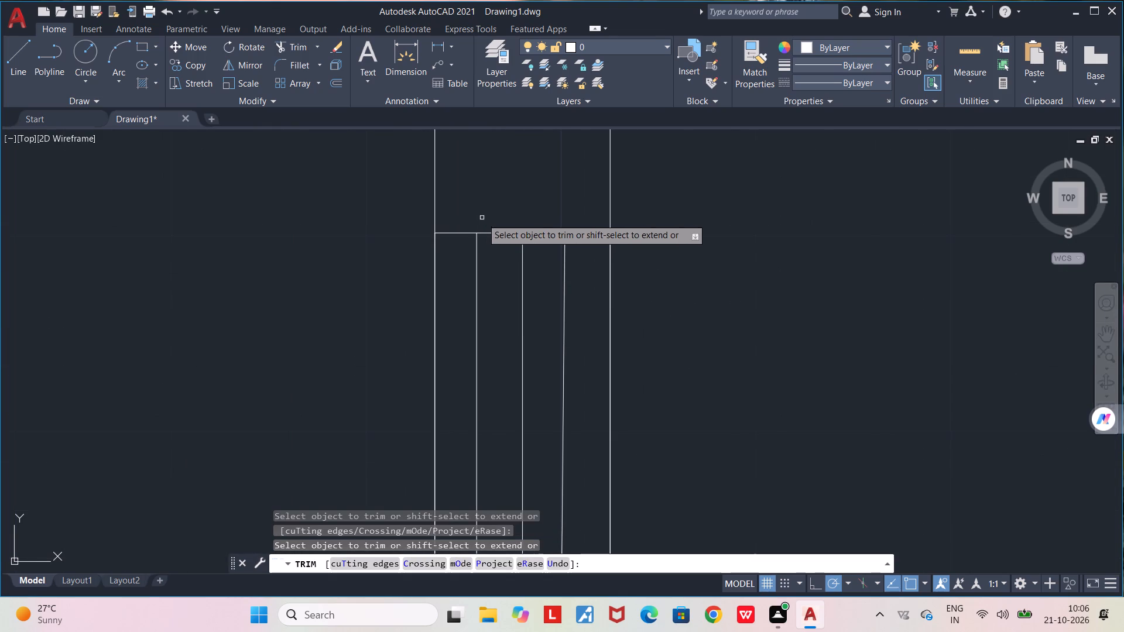
key("Escape")
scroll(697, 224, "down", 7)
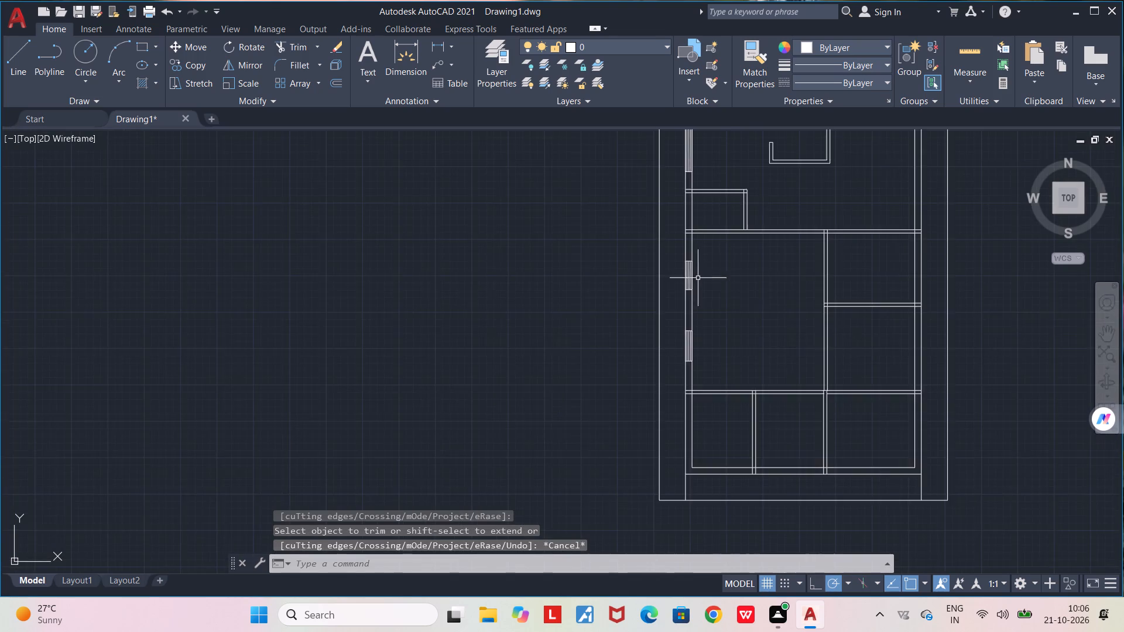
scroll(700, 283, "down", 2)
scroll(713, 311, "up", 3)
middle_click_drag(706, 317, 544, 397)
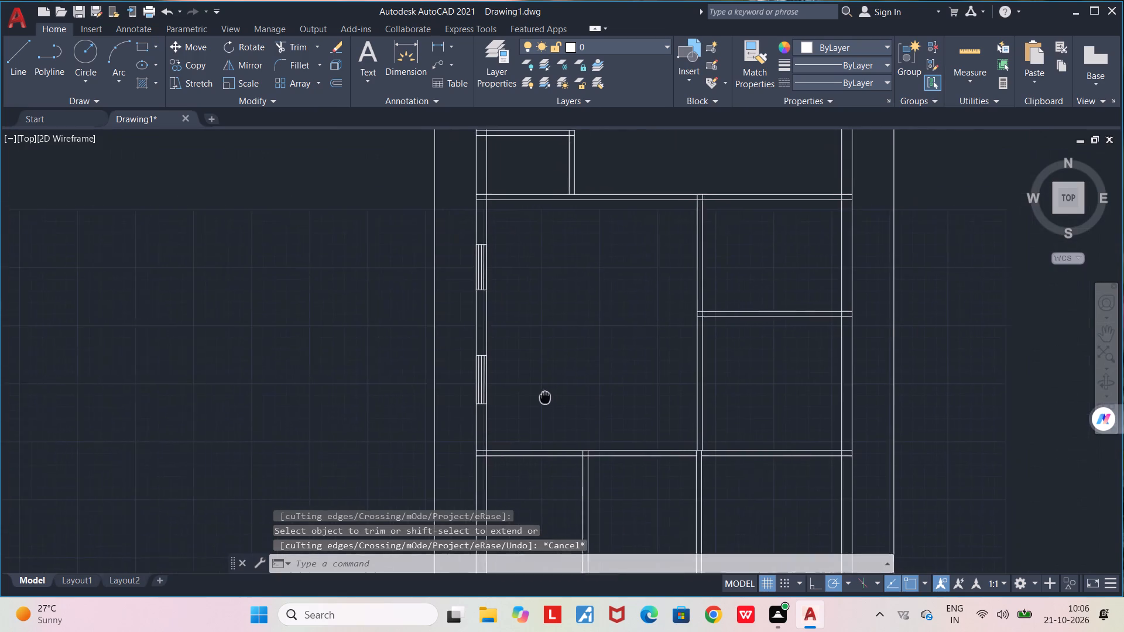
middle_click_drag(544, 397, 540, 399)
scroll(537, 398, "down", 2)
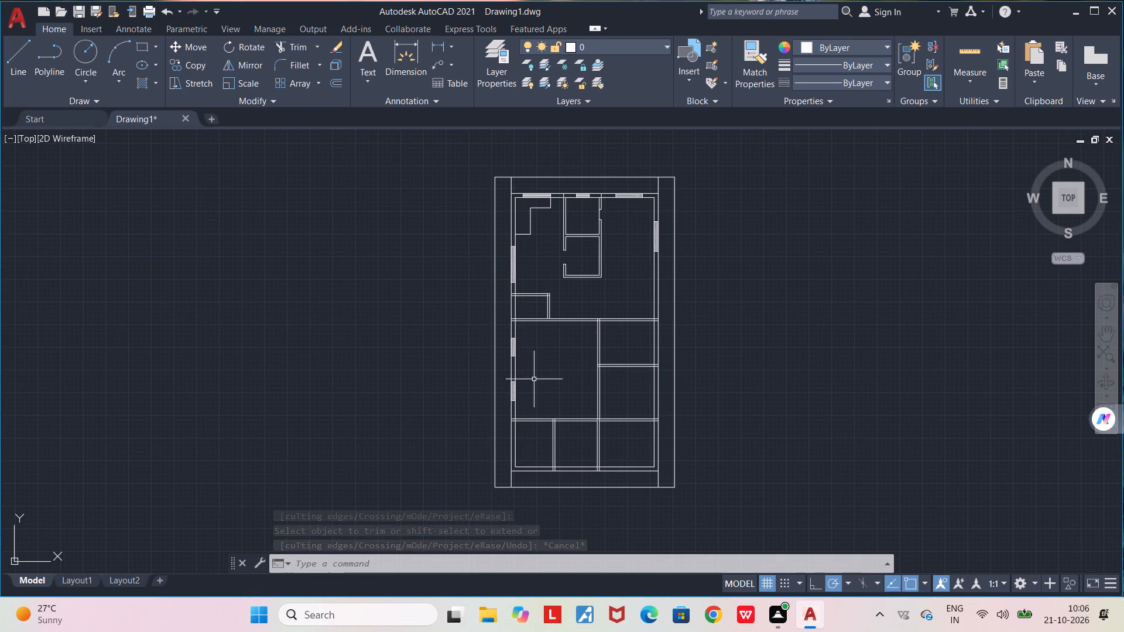
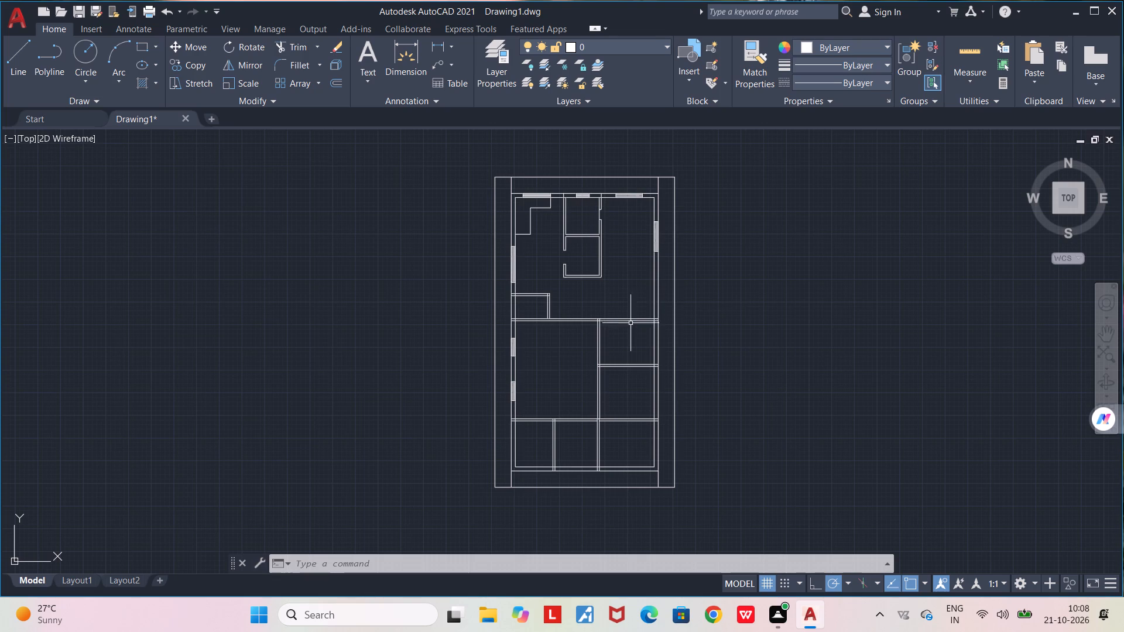
Draw a horizontal line from the lower small inner room's bottom-right outer corner to just beyond the plan's right outer wall.
scroll(642, 291, "up", 1)
middle_click_drag(633, 293, 580, 346)
scroll(580, 346, "up", 1)
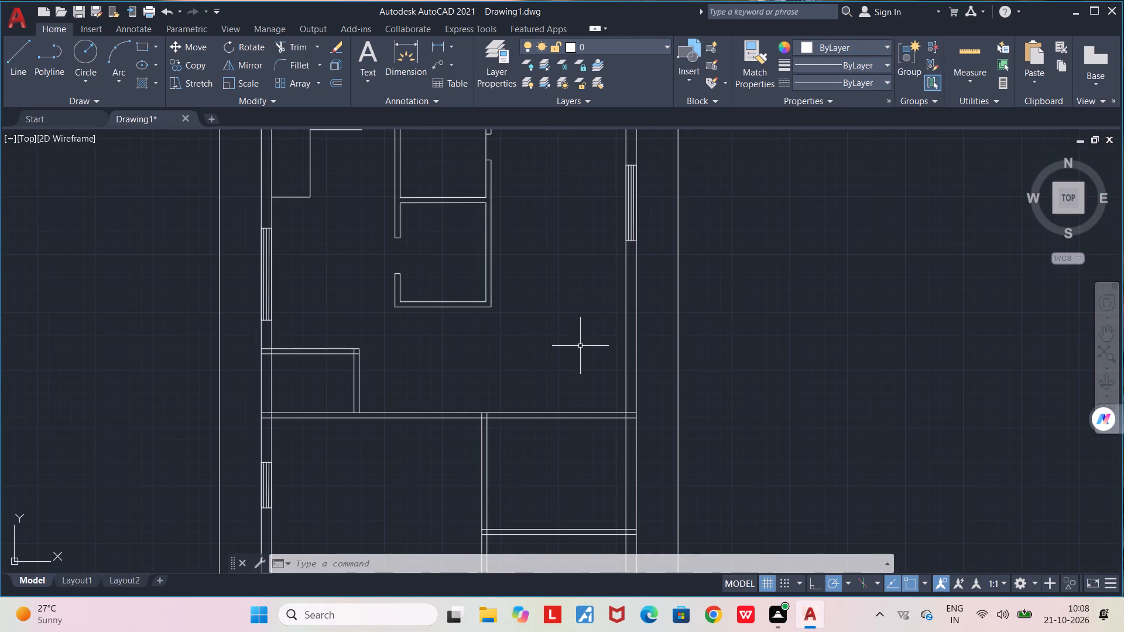
scroll(537, 340, "up", 1)
key("l")
key("Return")
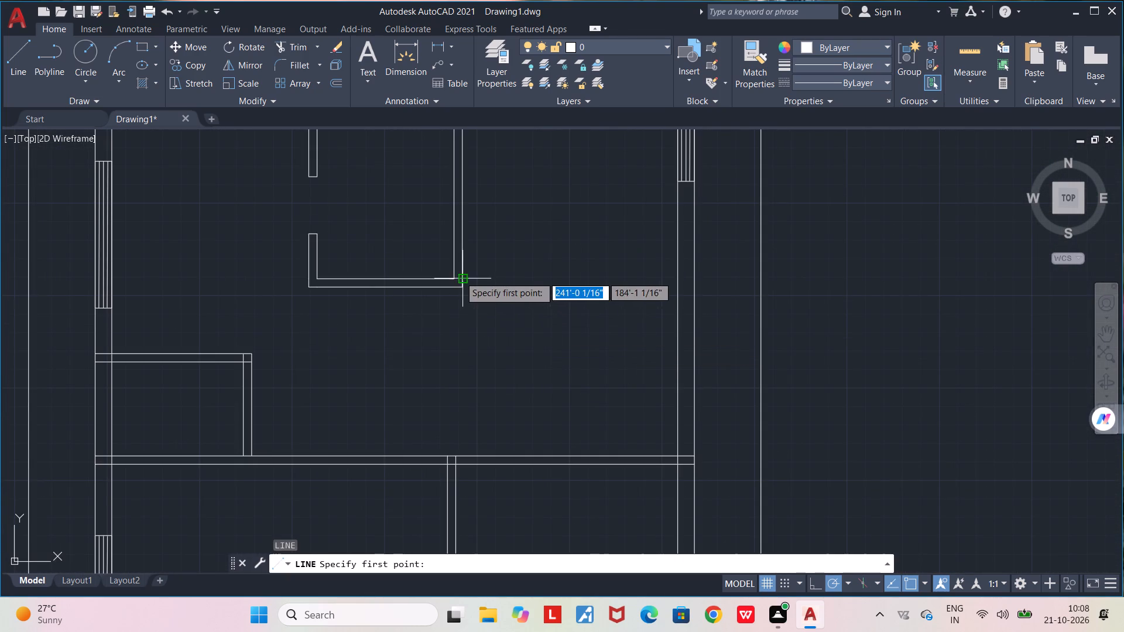
left_click(462, 287)
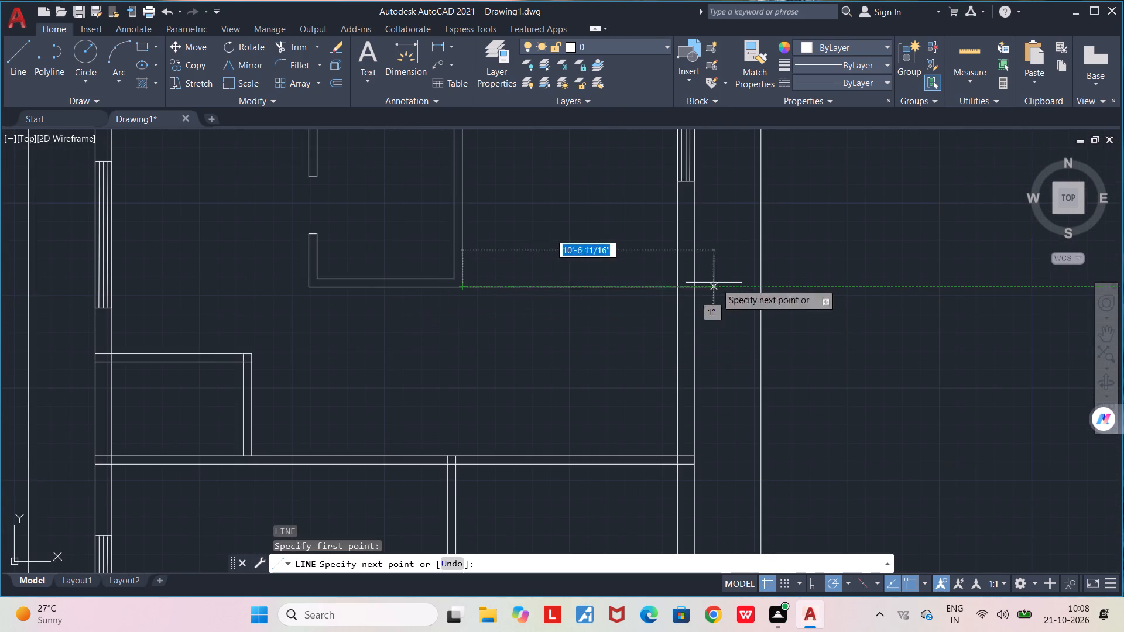
left_click(743, 284)
key("space")
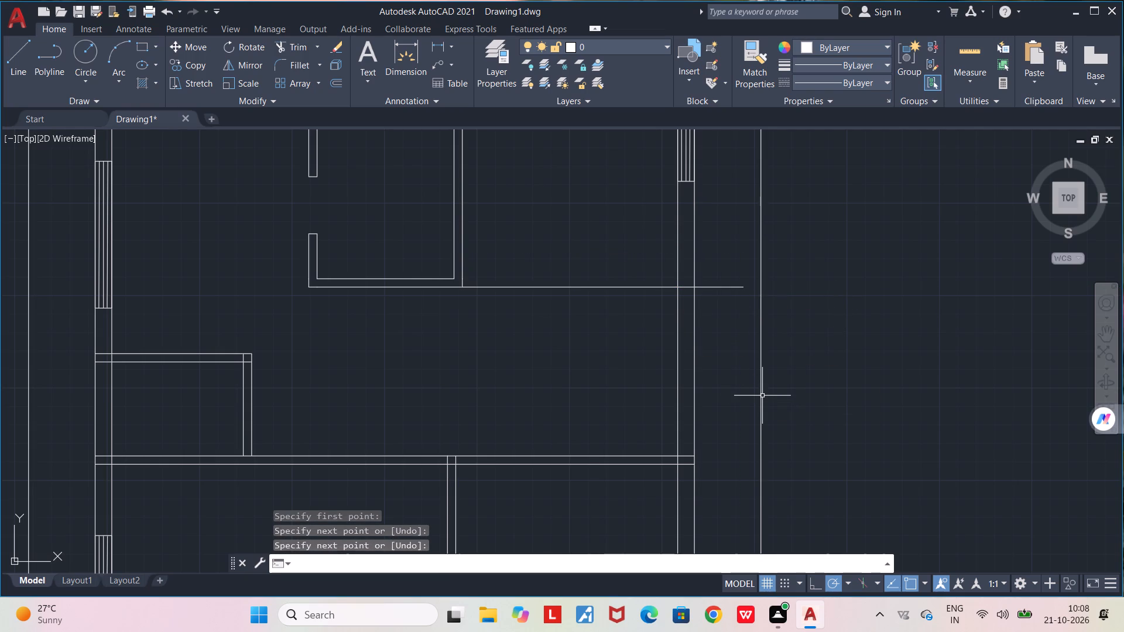
Trim the new horizontal line back to the inner face of the right outer wall.
key("t")
type("RR")
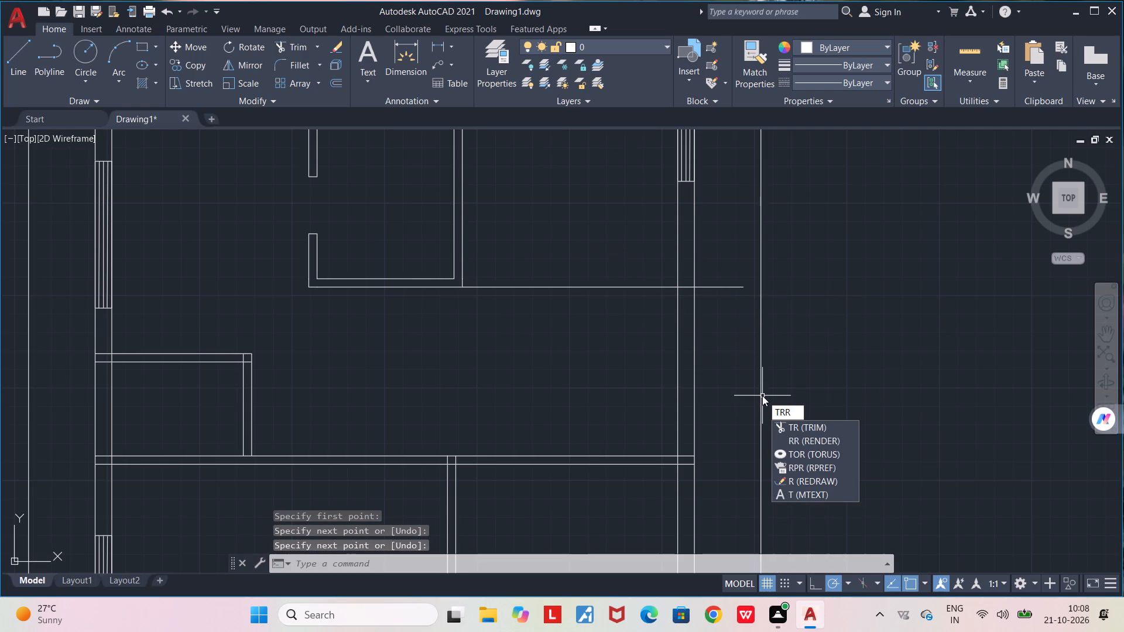
key("Delete")
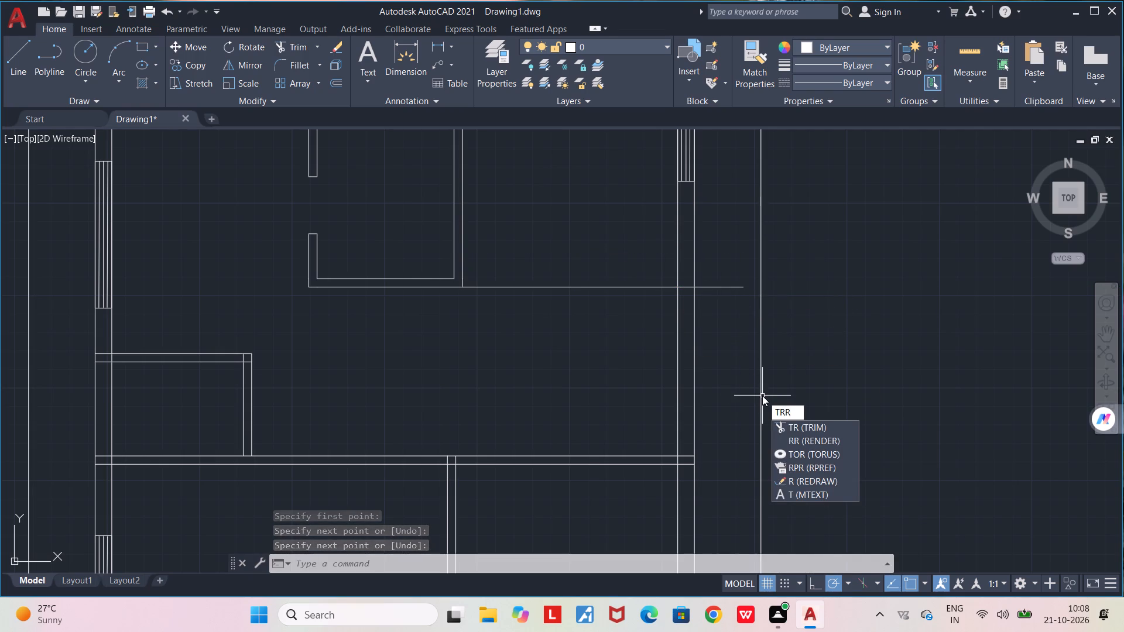
key("BackSpace")
key("Return")
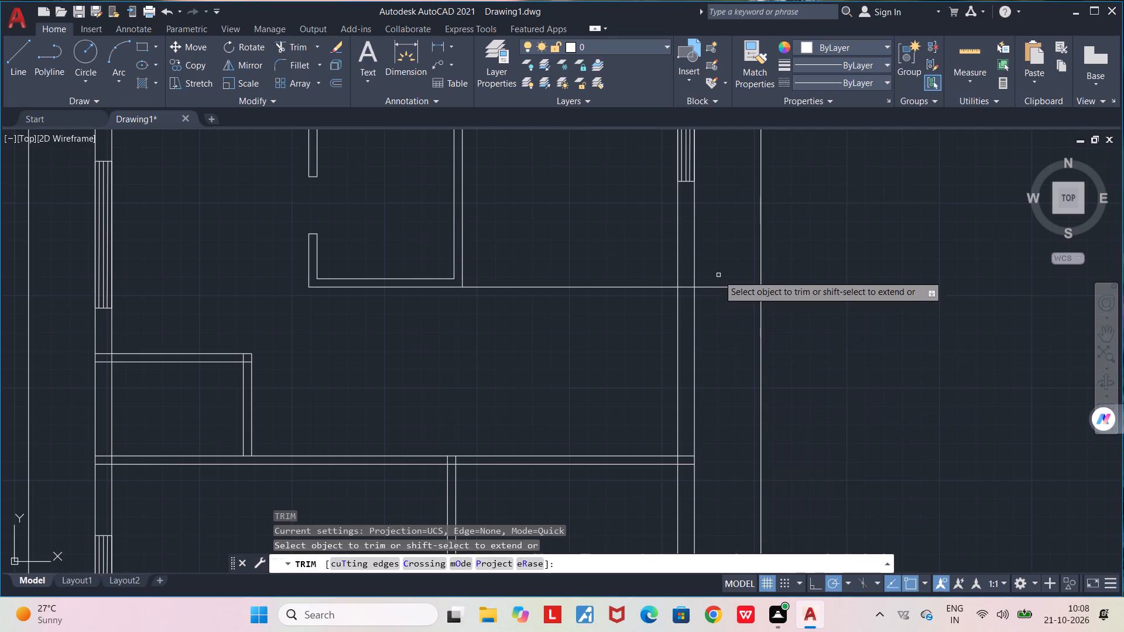
left_click(718, 291)
left_click(715, 276)
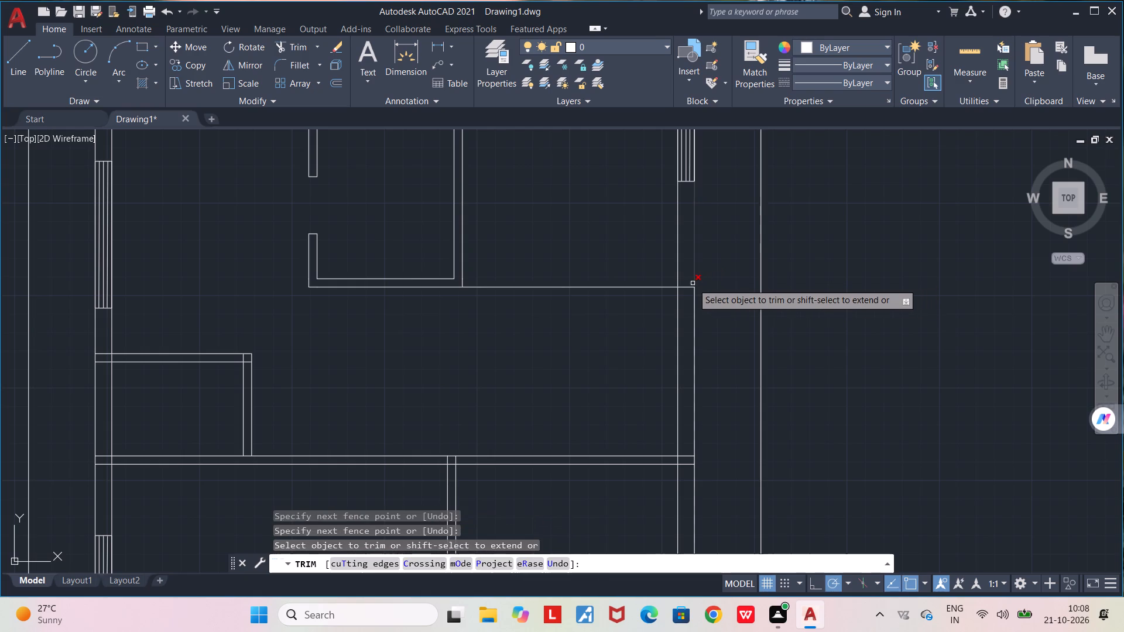
left_click(686, 287)
key("Escape")
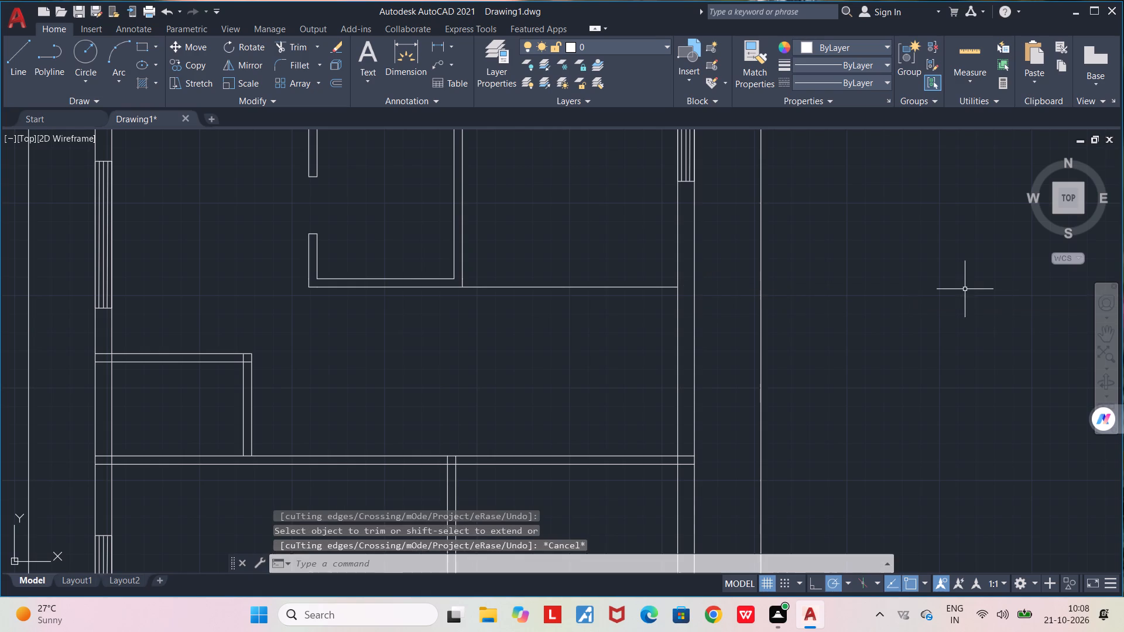
Draw a vertical line about 10' long from the main horizontal partition's upper edge up past the new horizontal line.
scroll(600, 360, "down", 1)
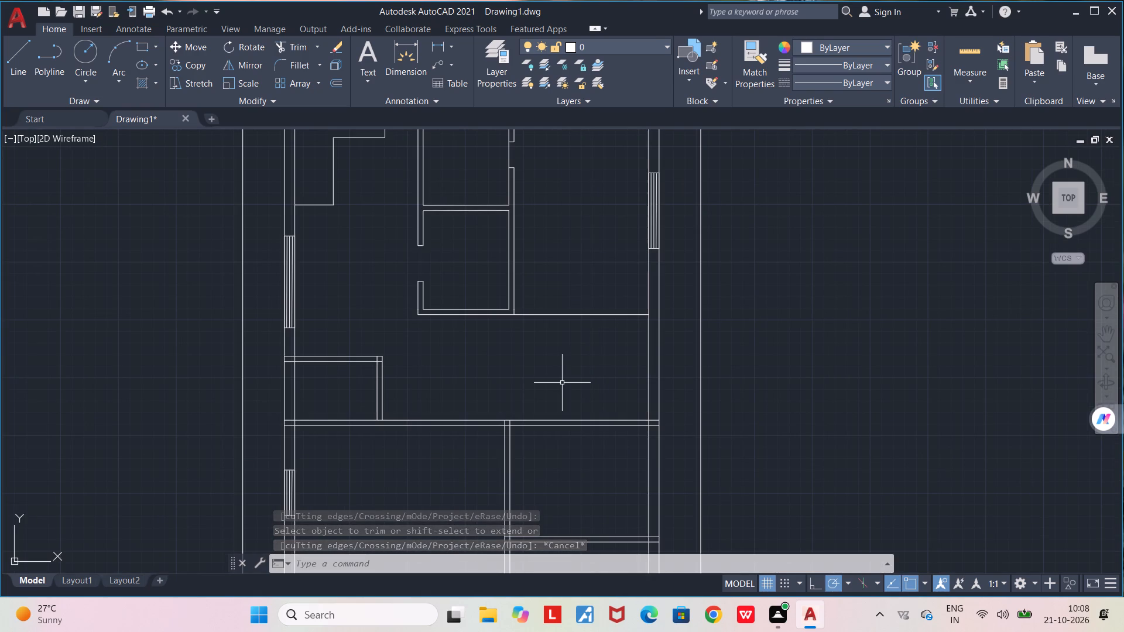
key("l")
key("Return")
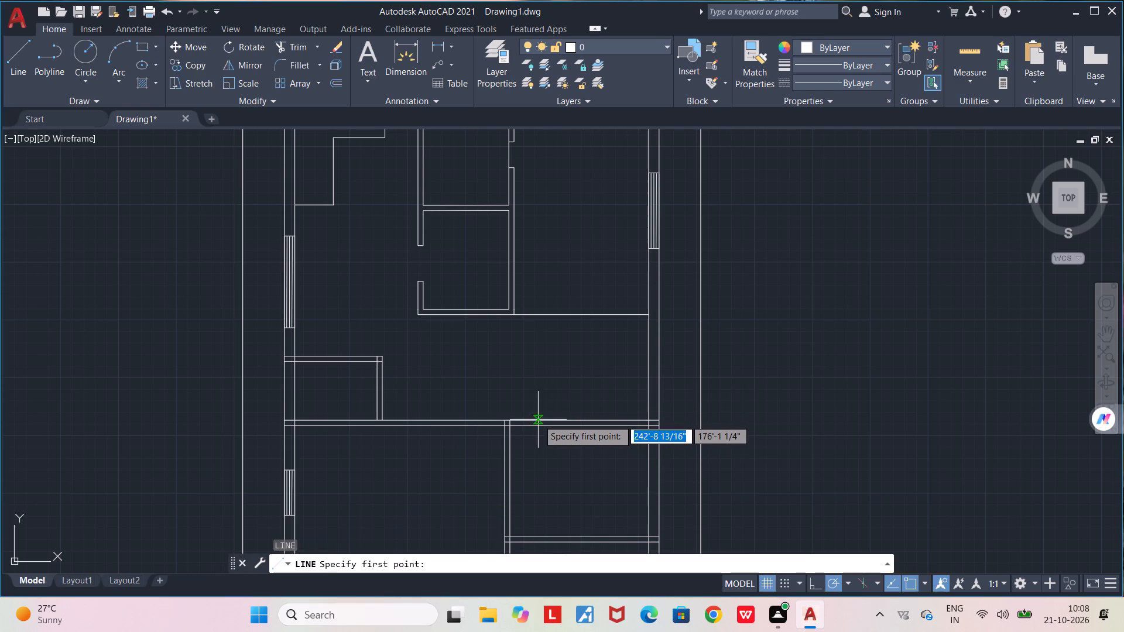
left_click(538, 420)
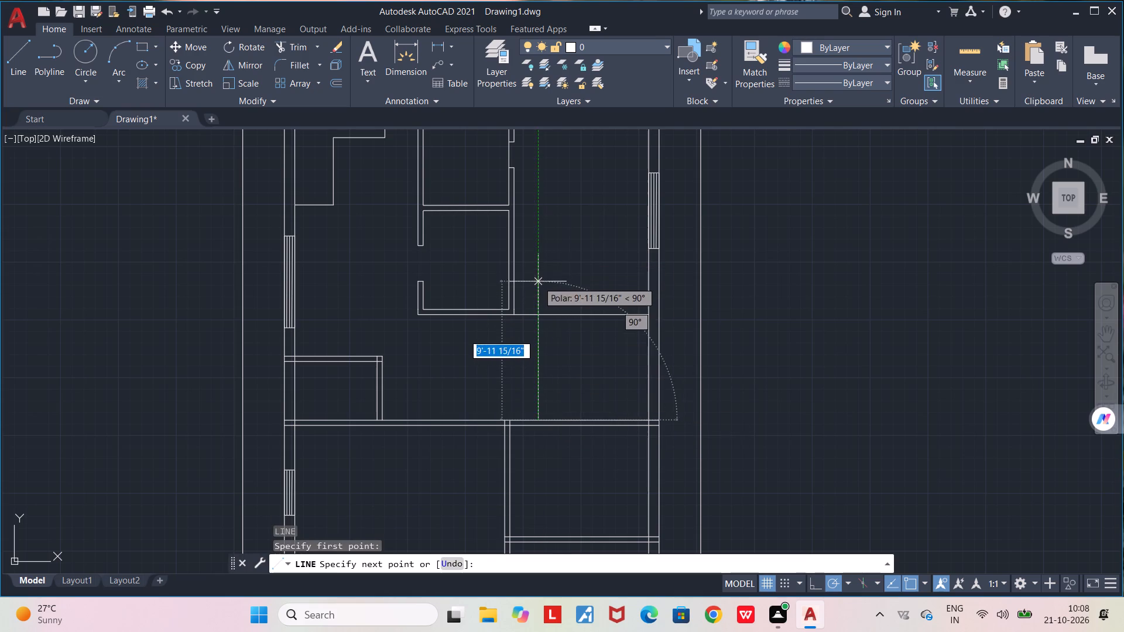
left_click(538, 281)
key("space")
Trim the vertical line's overshoot above the new horizontal line.
type("TR")
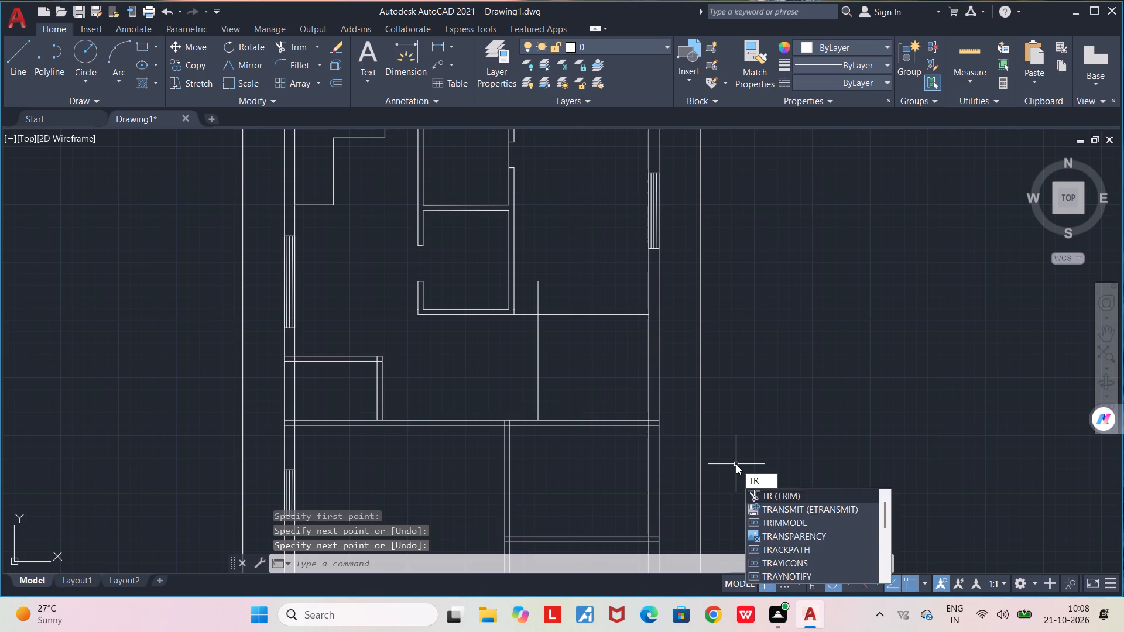
key("Return")
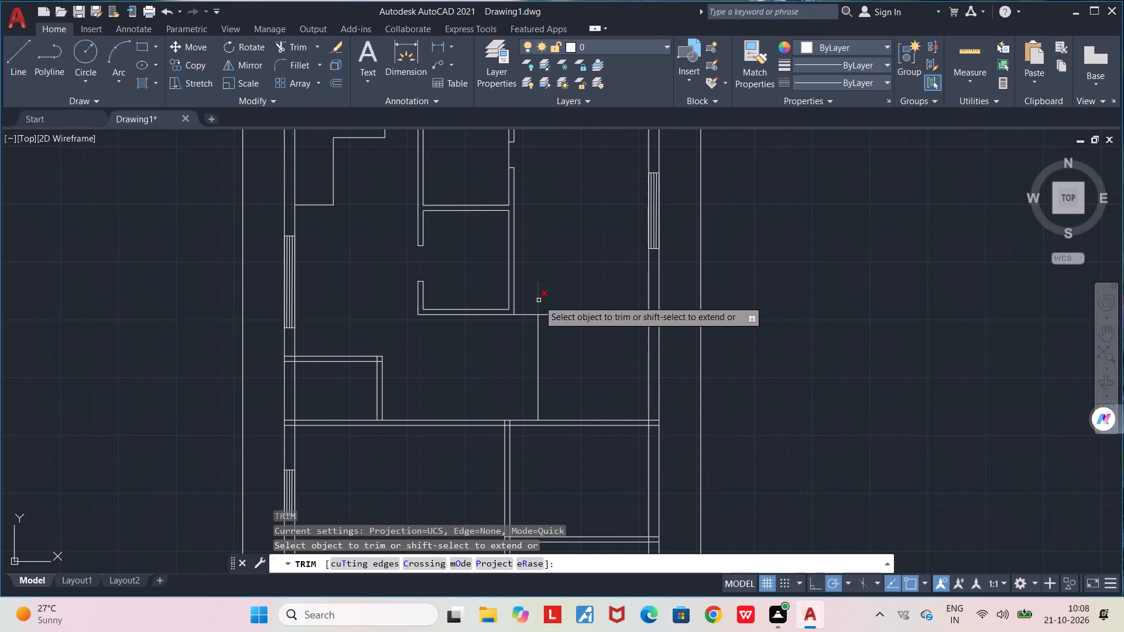
left_click(539, 300)
middle_click_drag(573, 385, 606, 449)
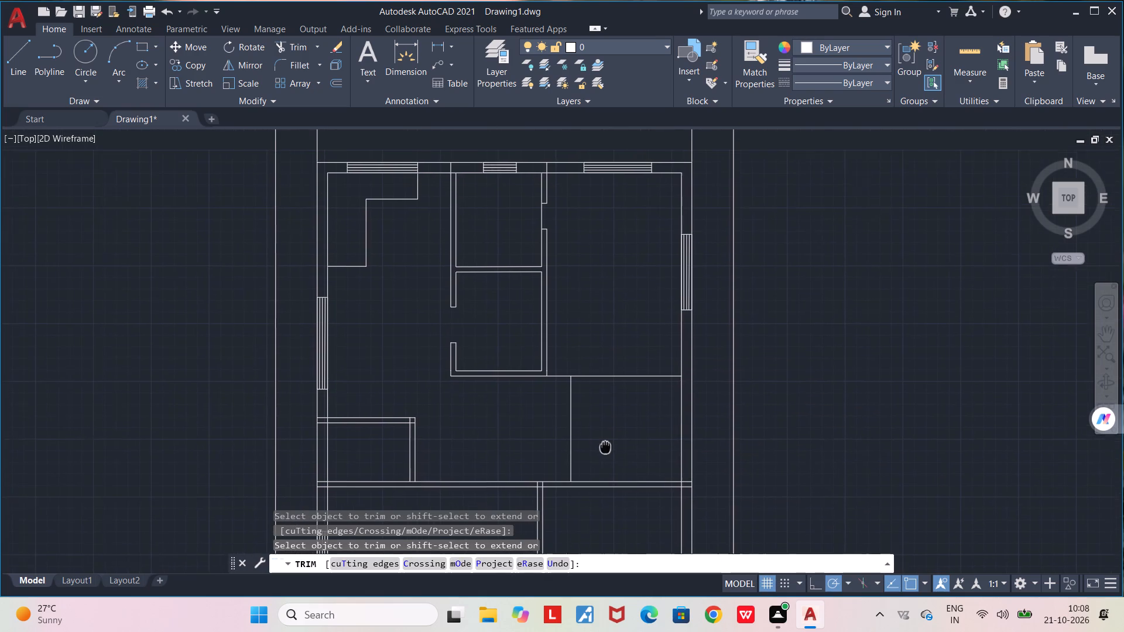
middle_click_drag(606, 449, 606, 451)
scroll(606, 451, "down", 2)
scroll(621, 445, "up", 1)
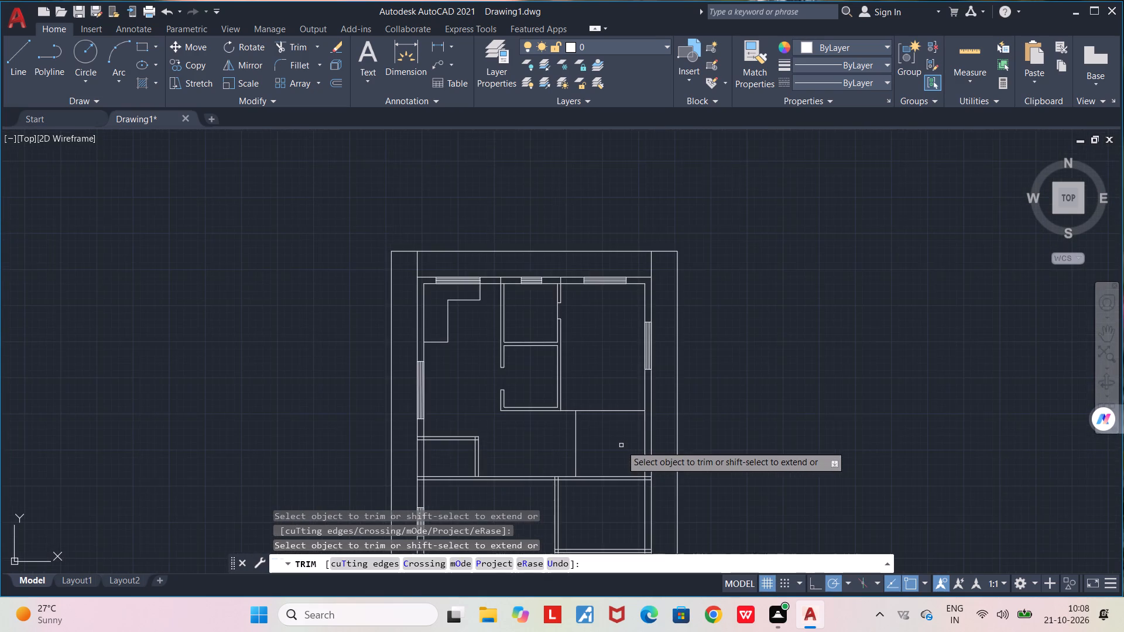
scroll(621, 445, "up", 1)
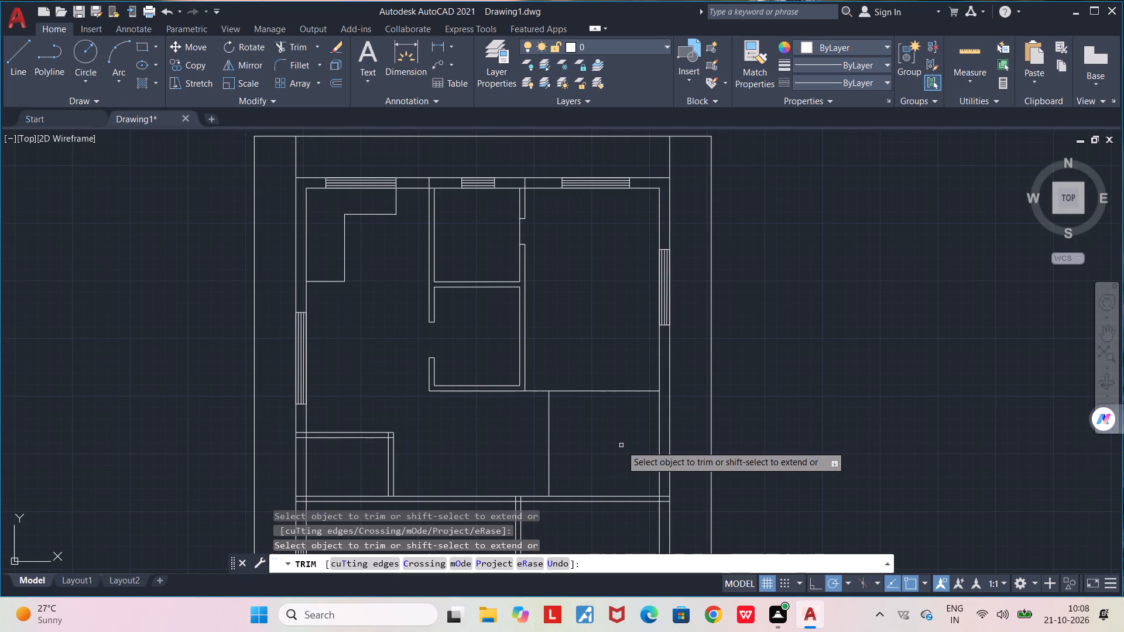
key("space")
Draw a three-sided outline projecting beyond the right outer wall, from the horizontal line's end down about 8' and back to the main partition's lower edge.
scroll(621, 445, "up", 1)
middle_click_drag(621, 445, 571, 455)
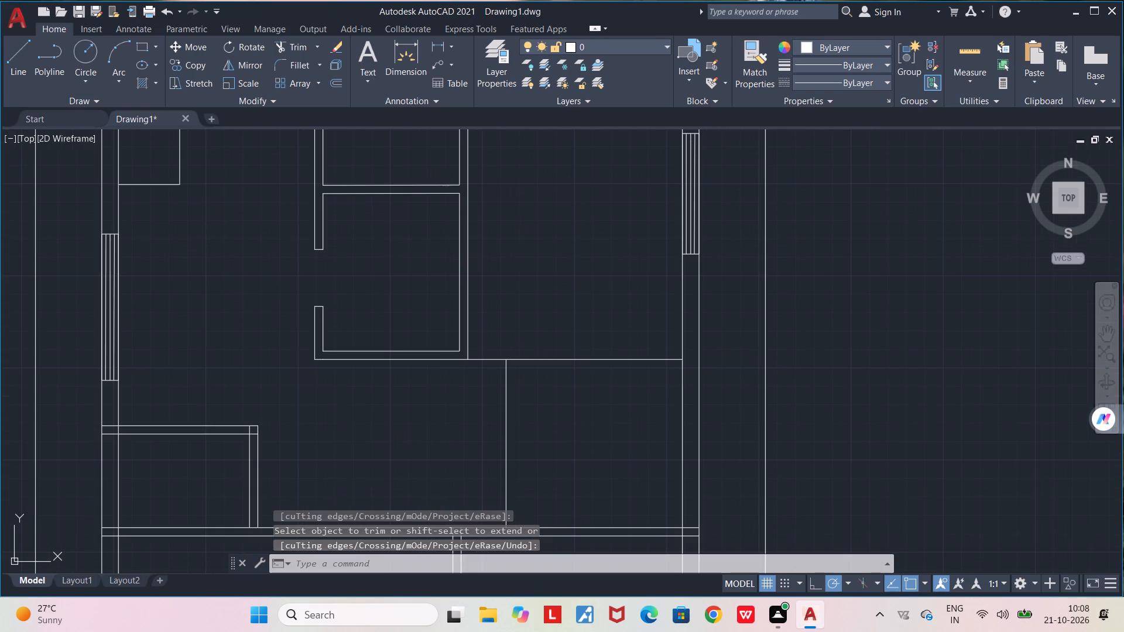
middle_click_drag(571, 455, 542, 464)
key("l")
key("Return")
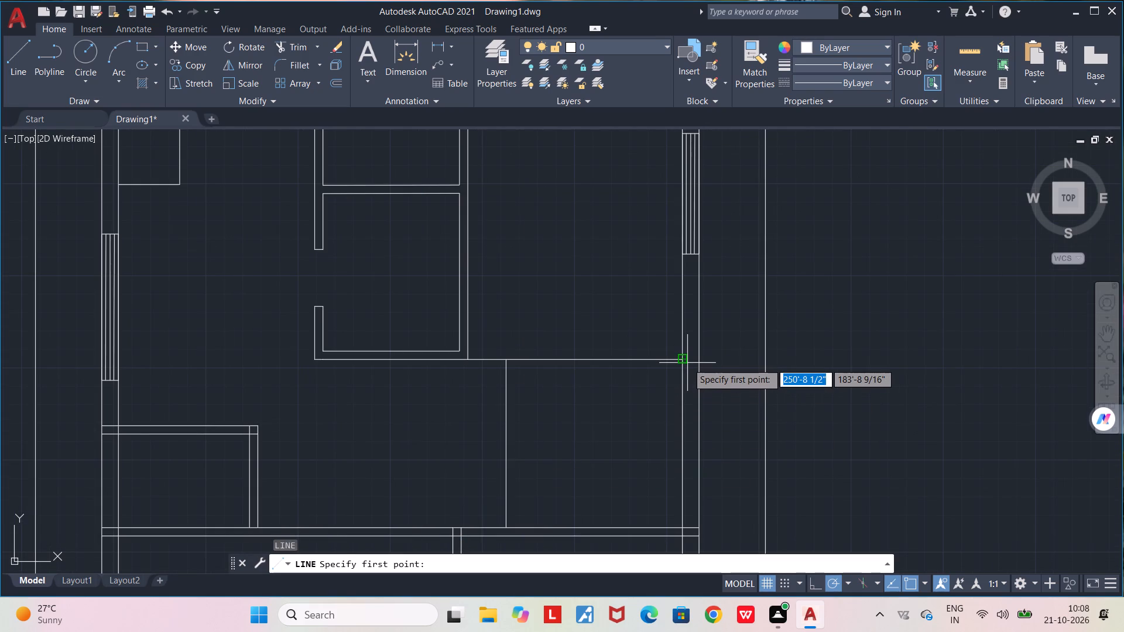
left_click(685, 361)
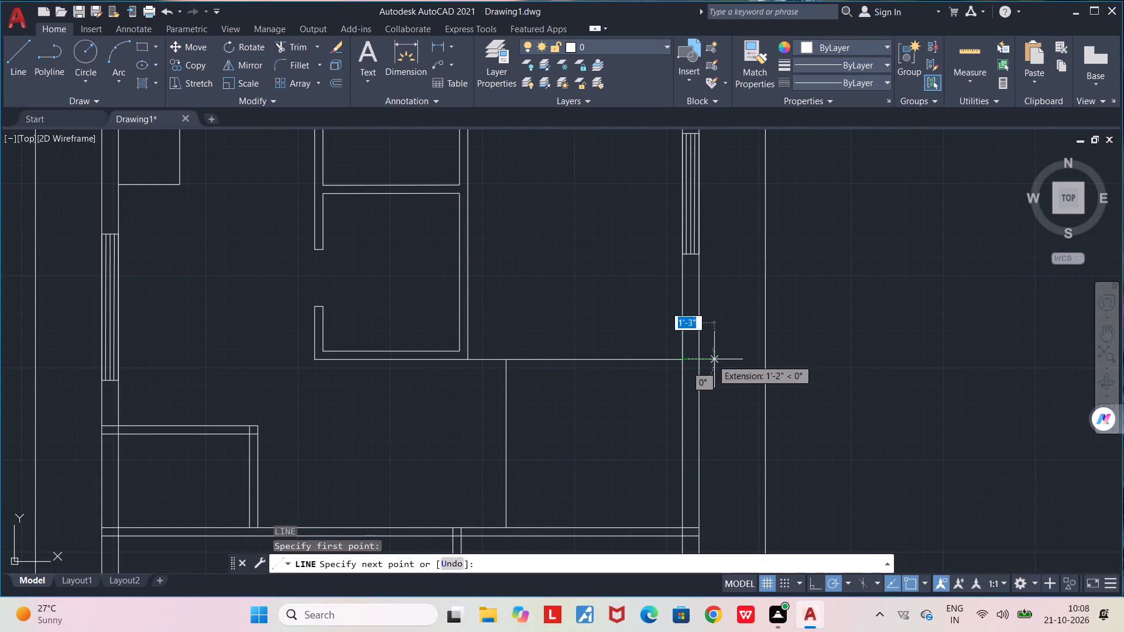
left_click(739, 358)
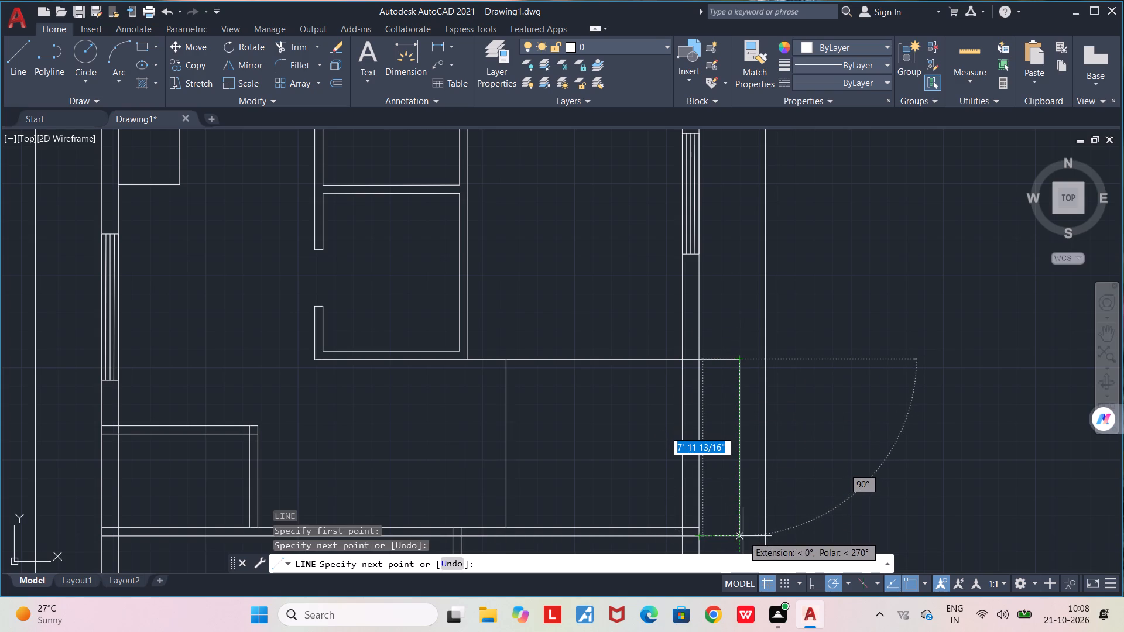
left_click(743, 536)
left_click(695, 535)
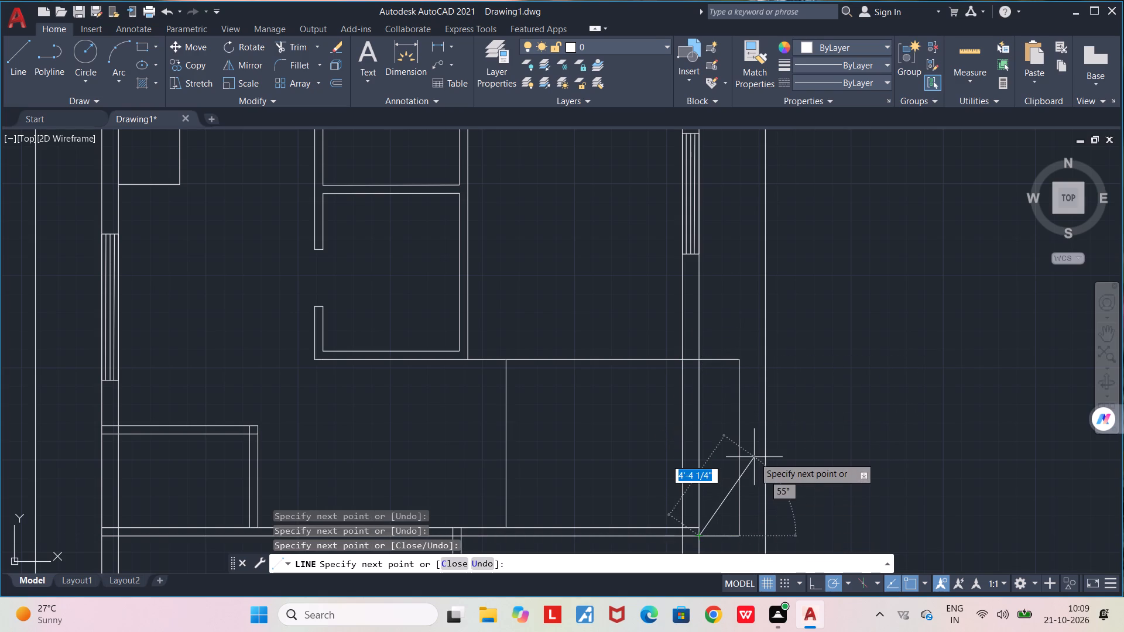
key("space")
Draw the projection's inner outline from the partition's upper-edge end: about 1'-5 1/4" outward, up to just below the top line, and back past the vertical line.
middle_click_drag(680, 464, 687, 373)
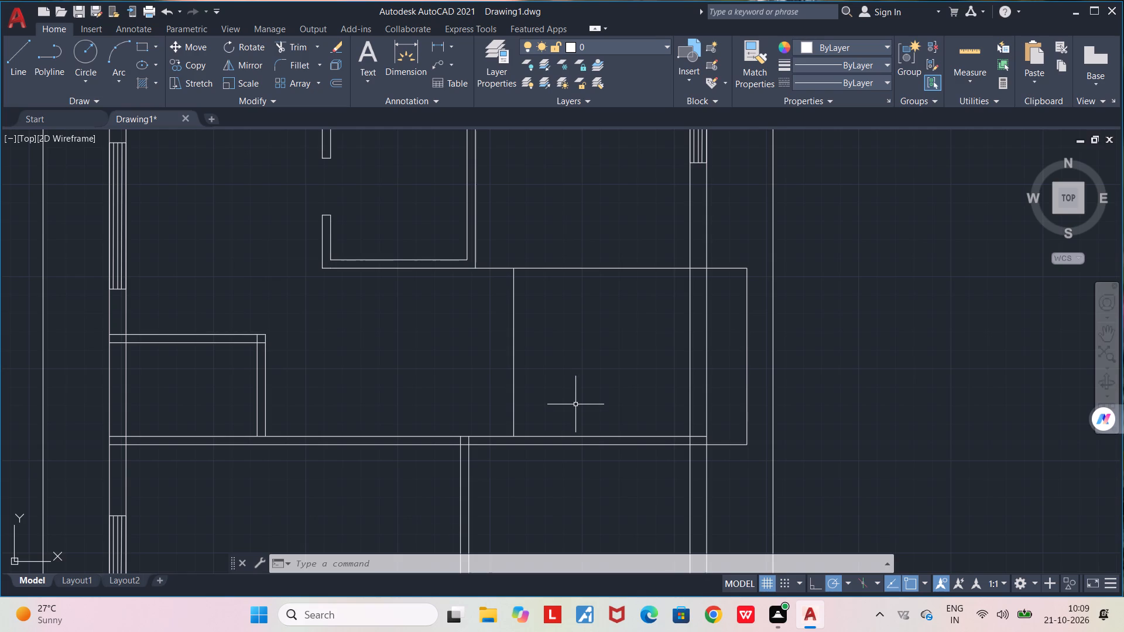
middle_click_drag(612, 347, 566, 407)
scroll(566, 407, "down", 2)
scroll(565, 407, "up", 2)
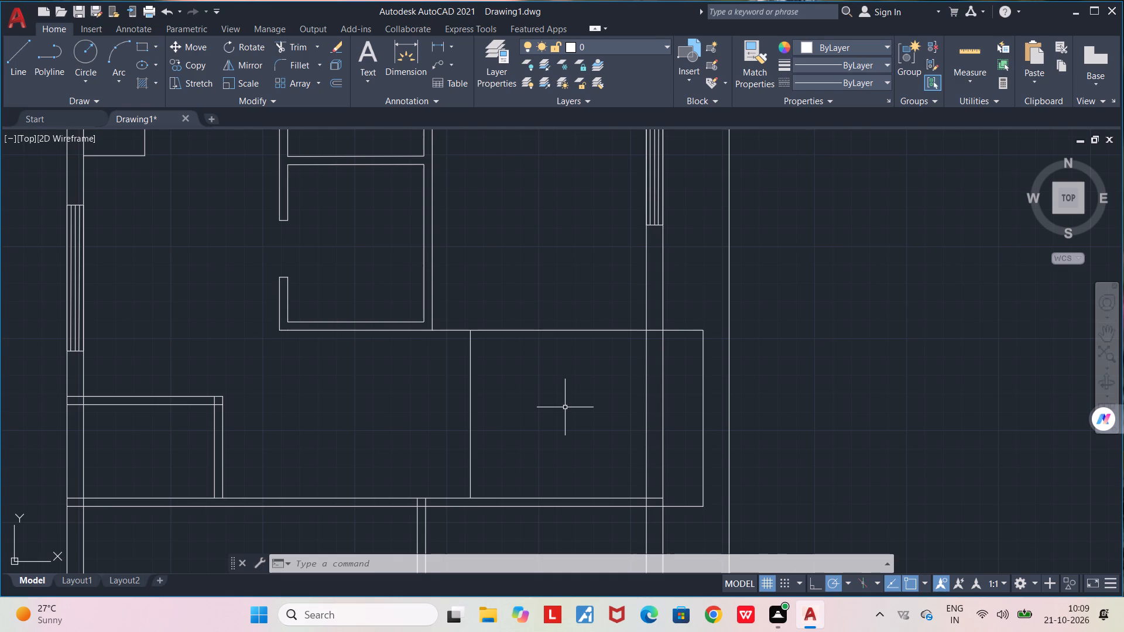
scroll(651, 500, "up", 2)
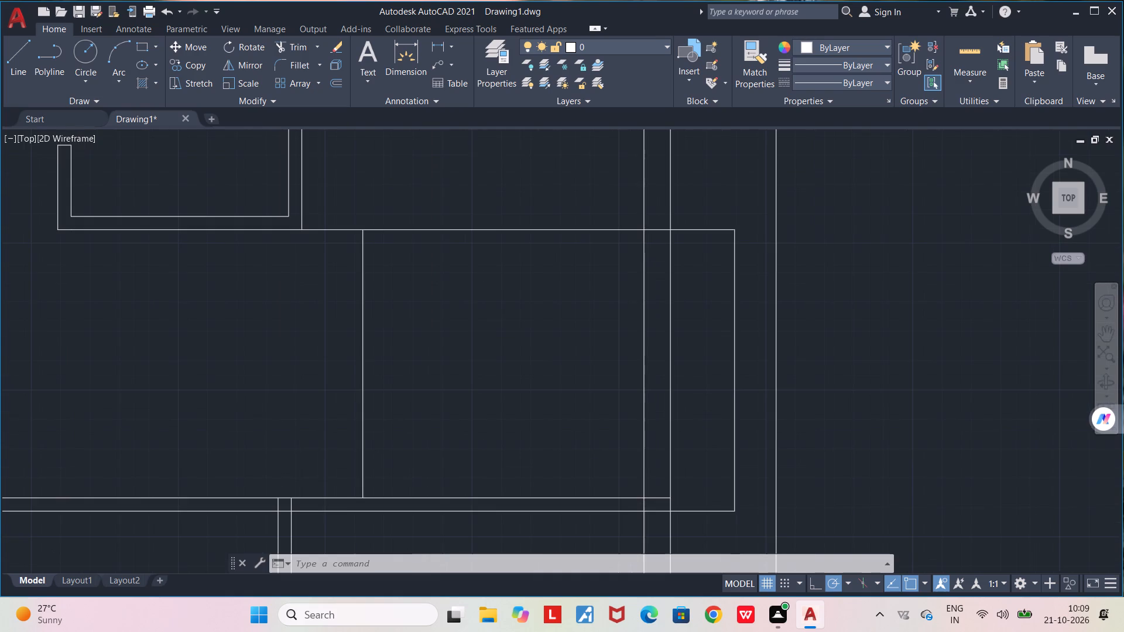
middle_click_drag(651, 500, 526, 493)
scroll(526, 493, "down", 2)
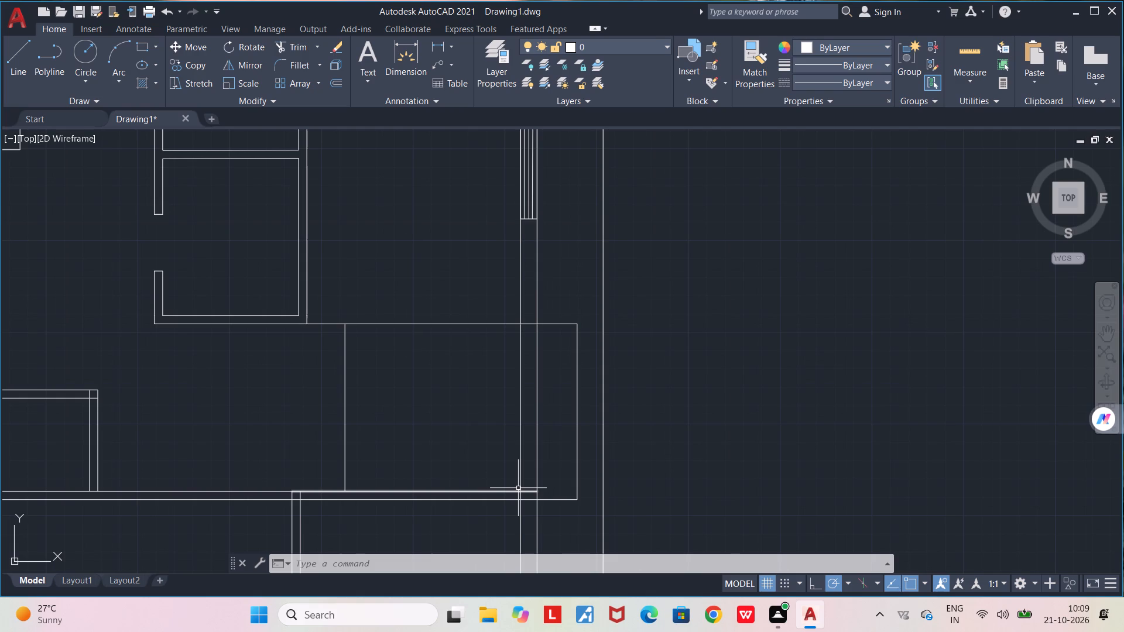
key("l")
key("Return")
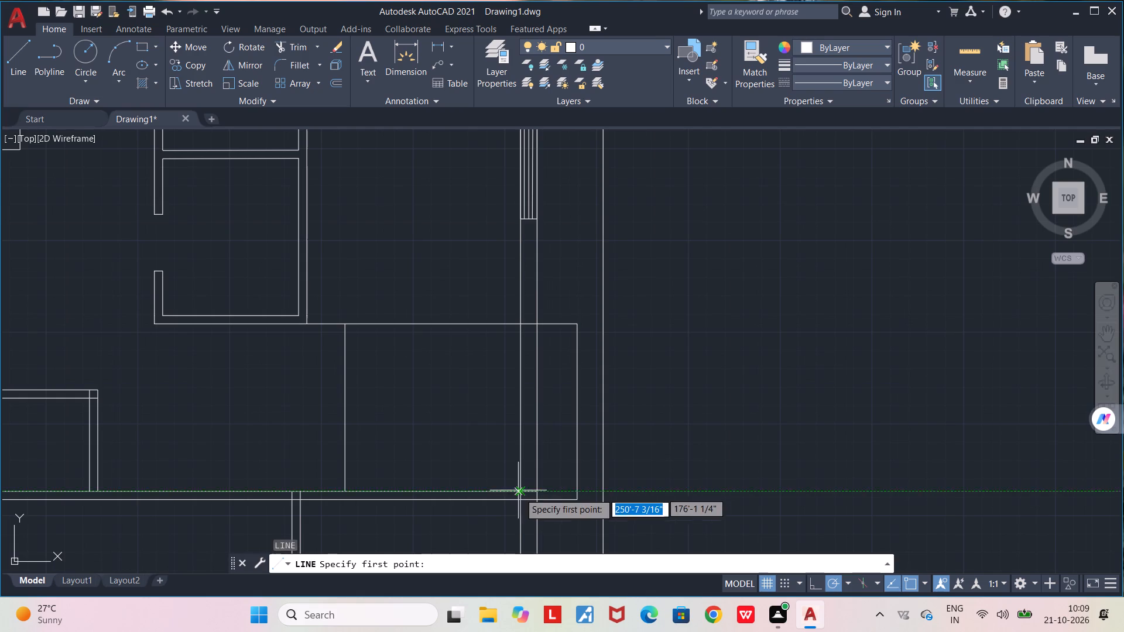
scroll(556, 493, "up", 1)
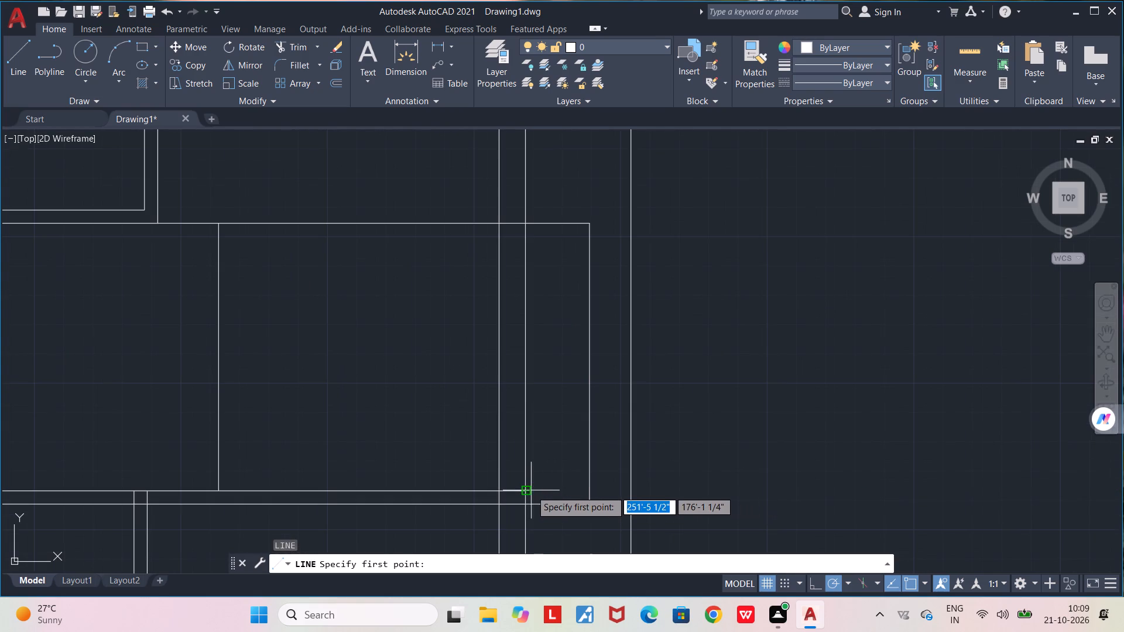
left_click(529, 489)
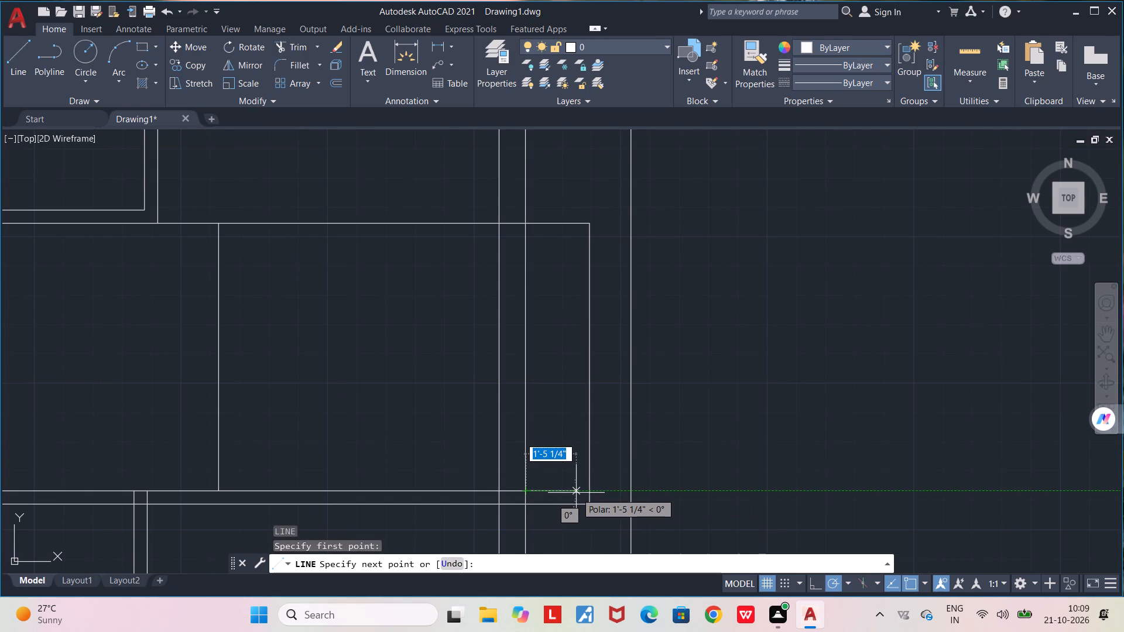
left_click(576, 493)
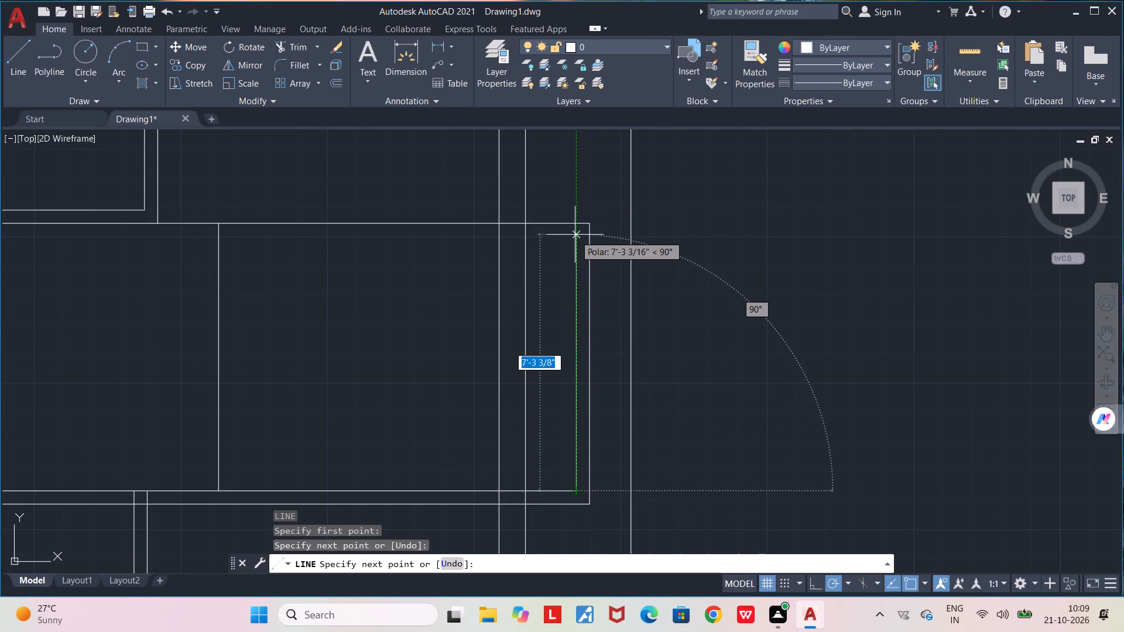
left_click(575, 237)
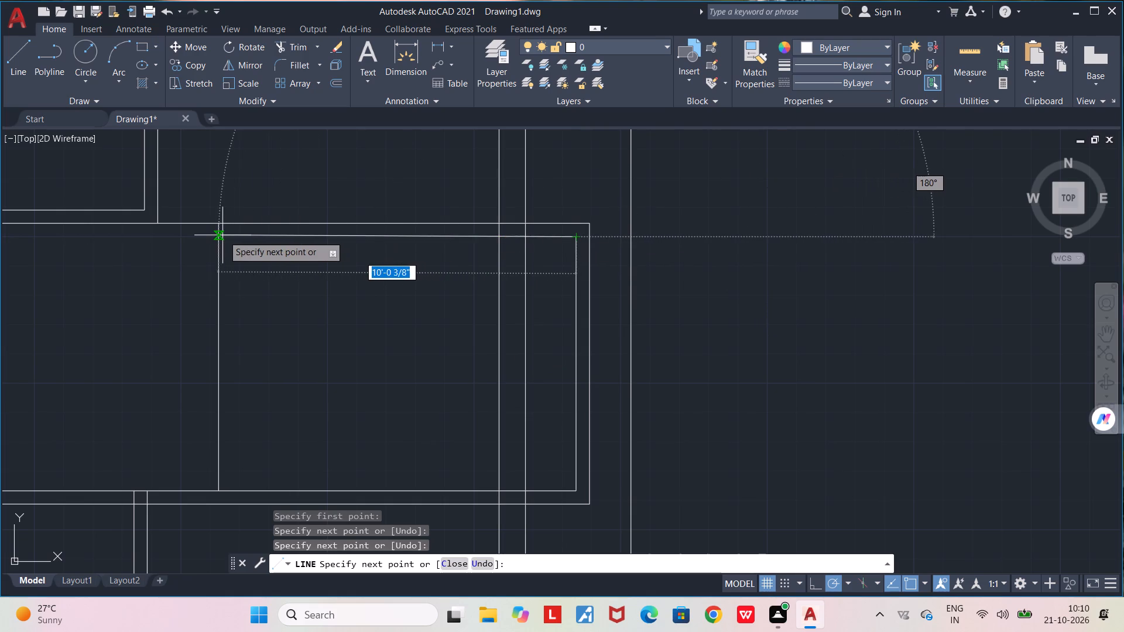
left_click(207, 242)
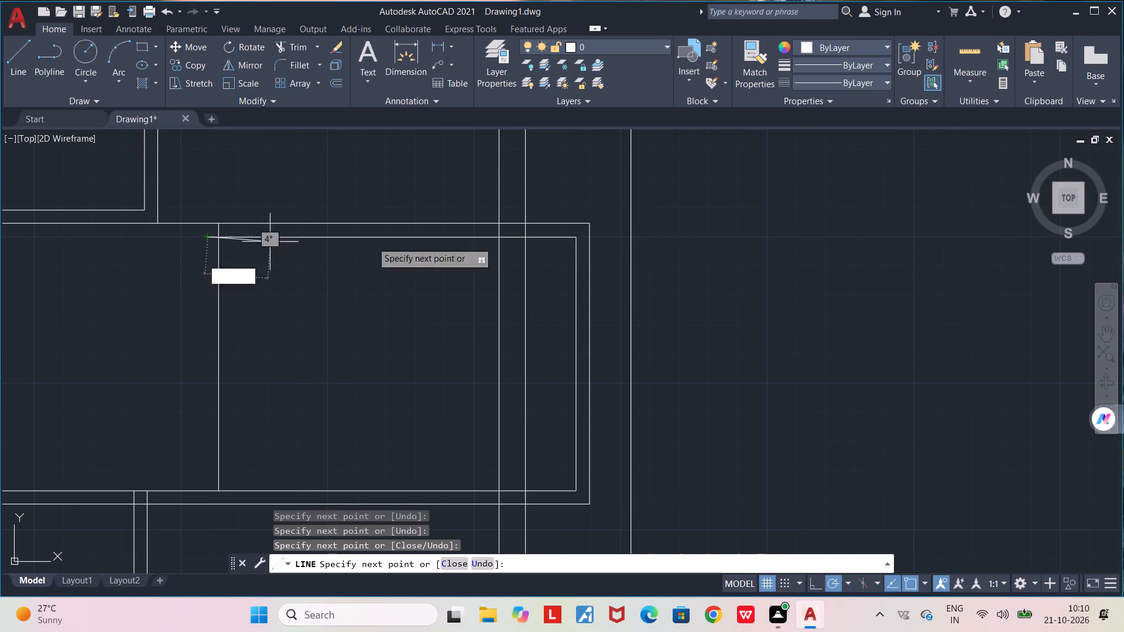
key("space")
Trim the inner top line's overshoot beyond the vertical line.
type("TR")
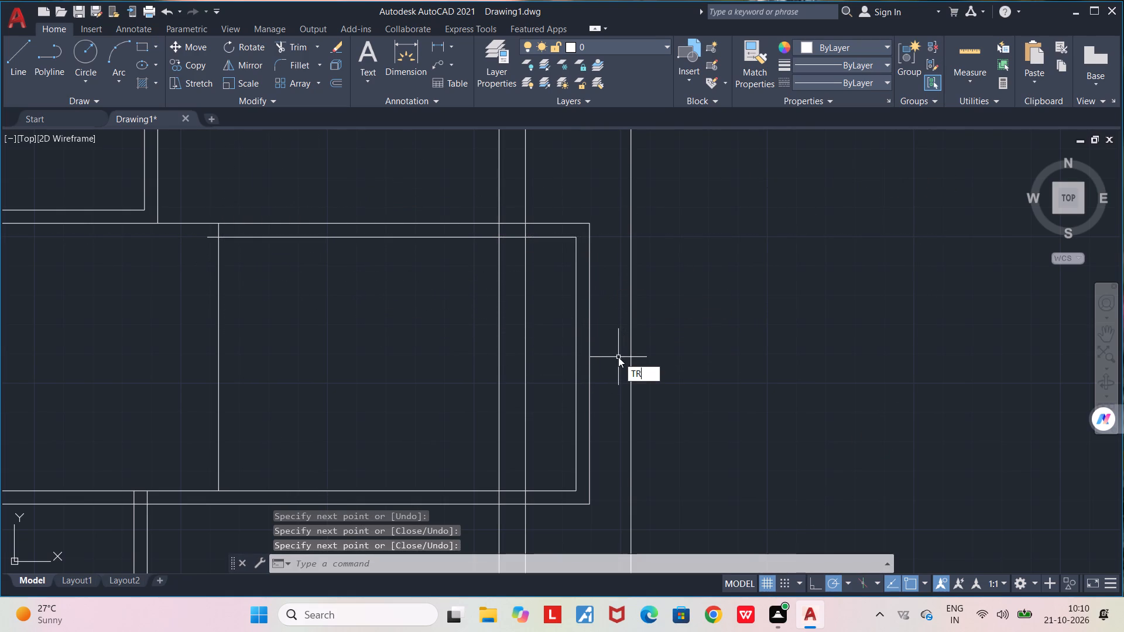
key("Return")
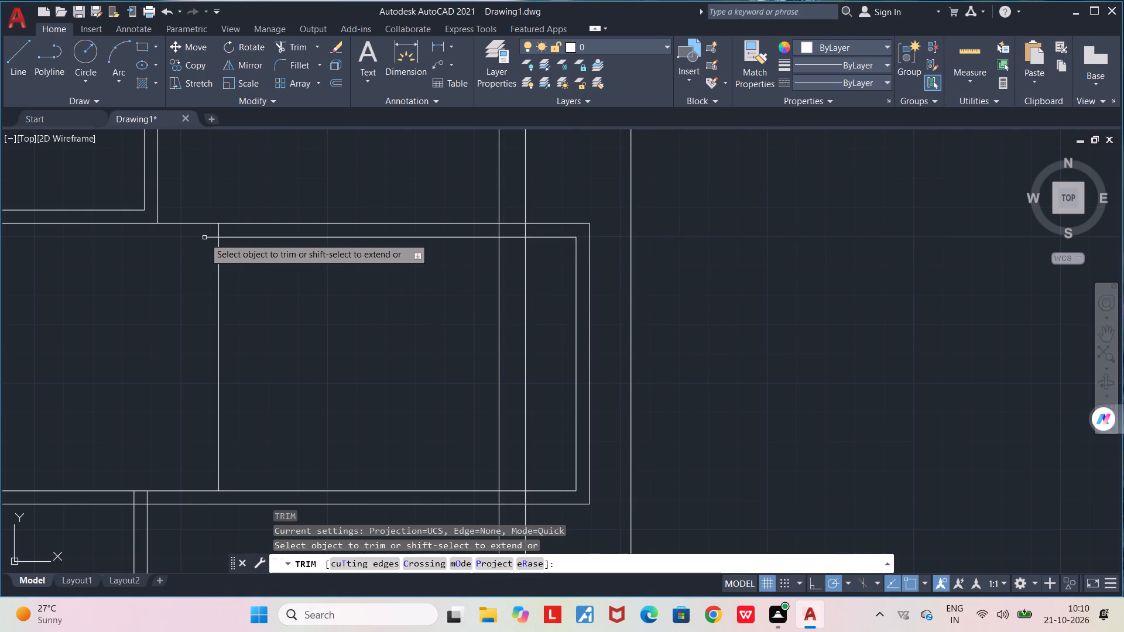
left_click(207, 238)
scroll(207, 238, "down", 1)
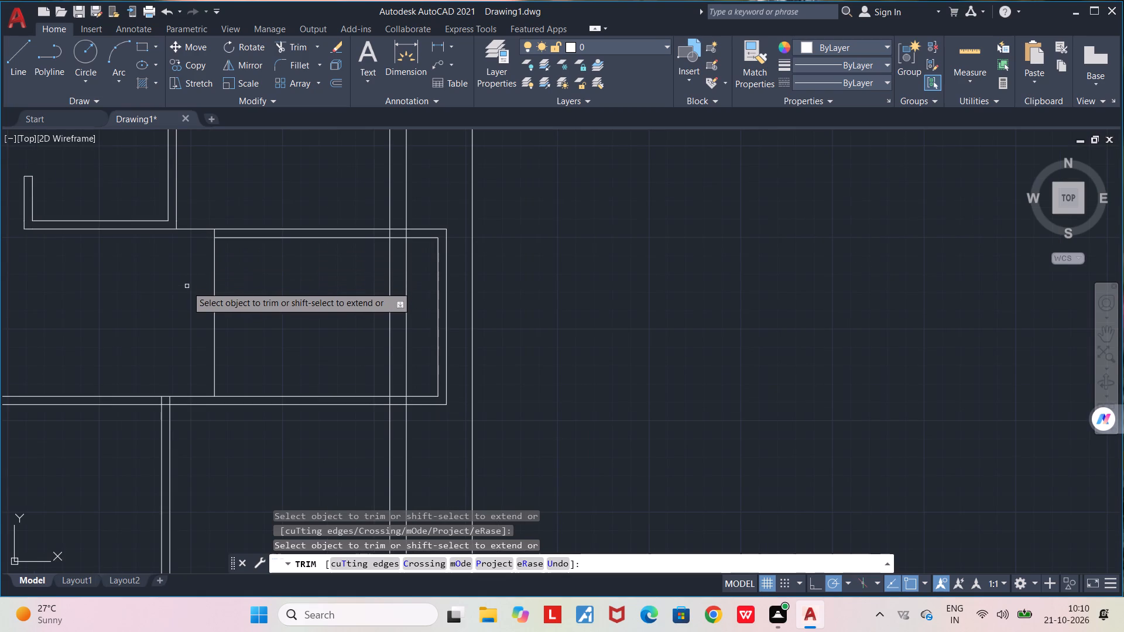
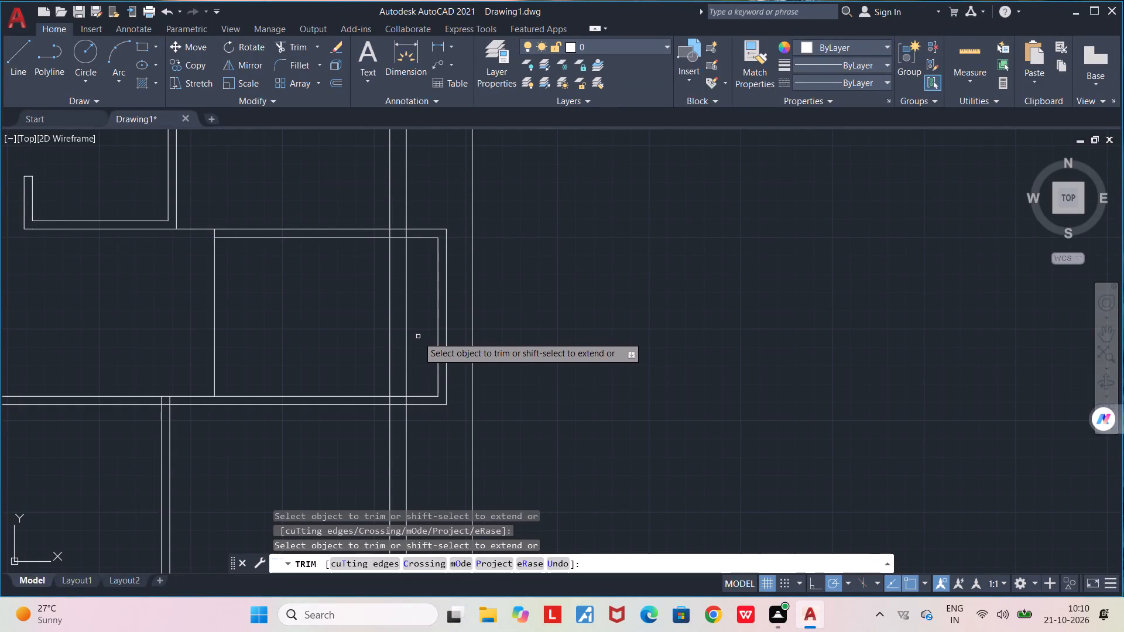
Trim away the two right outer wall lines where they cross the projecting room's interior.
left_click_drag(418, 336, 362, 332)
Trim the line segments between the right outer wall and the projecting room's top wall so the two walls join openly.
scroll(368, 320, "down", 2)
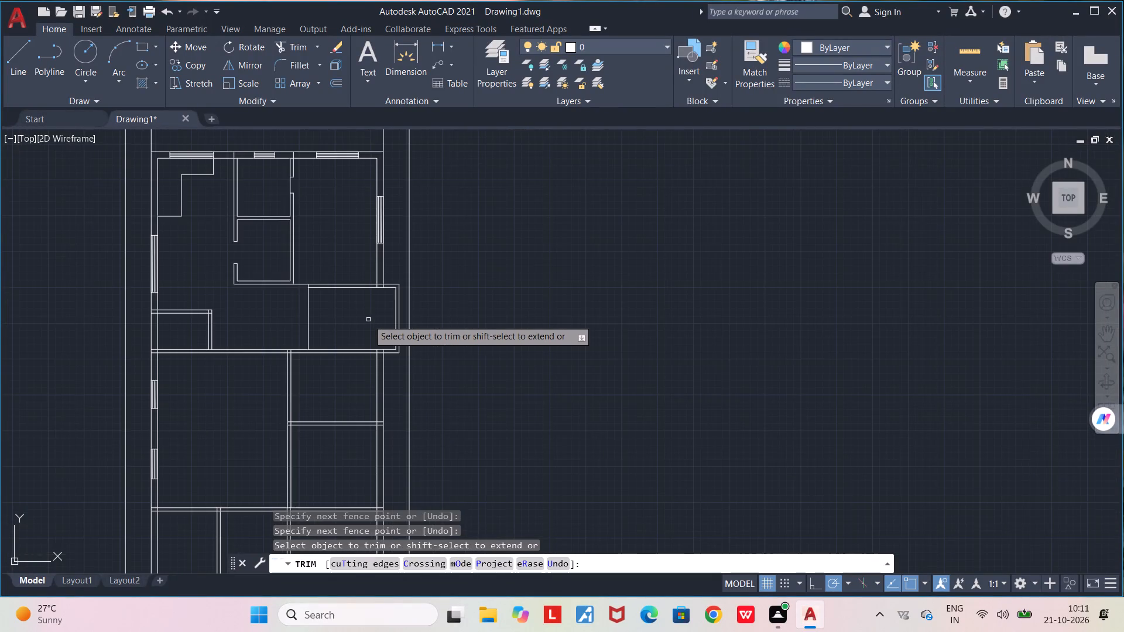
middle_click_drag(368, 320, 371, 372)
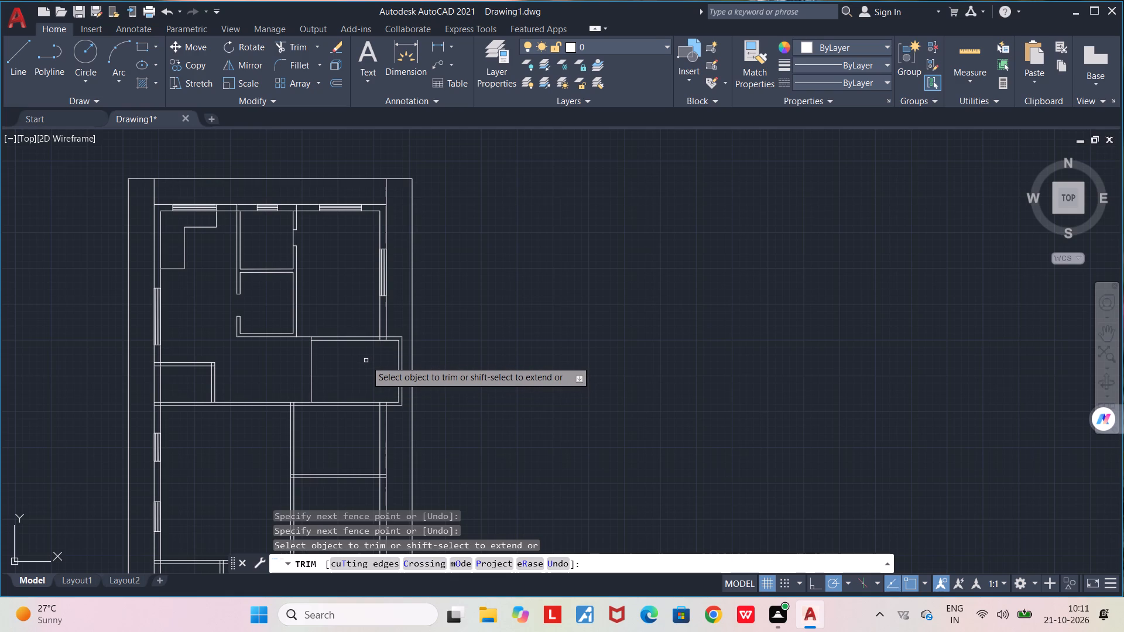
scroll(366, 360, "down", 1)
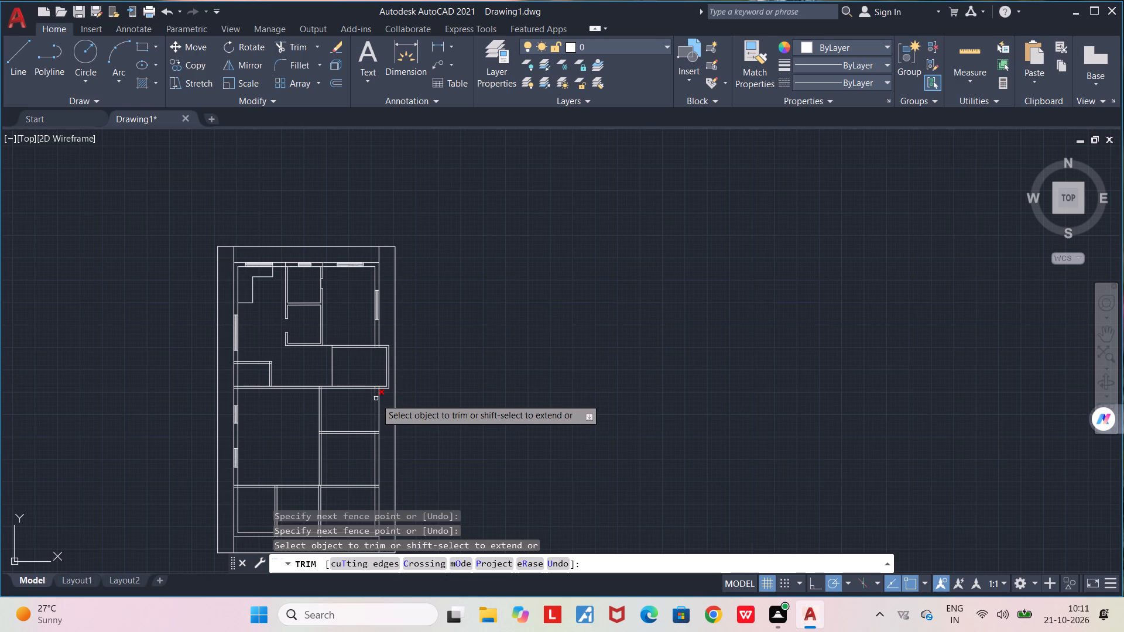
scroll(381, 345, "up", 5)
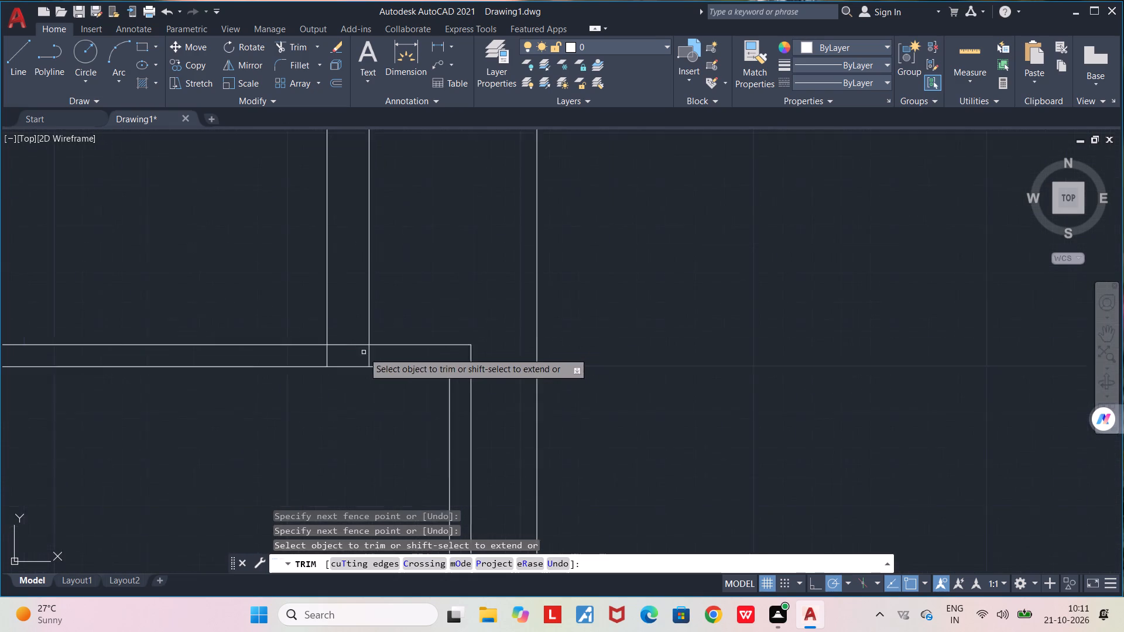
scroll(364, 352, "up", 2)
left_click(337, 333)
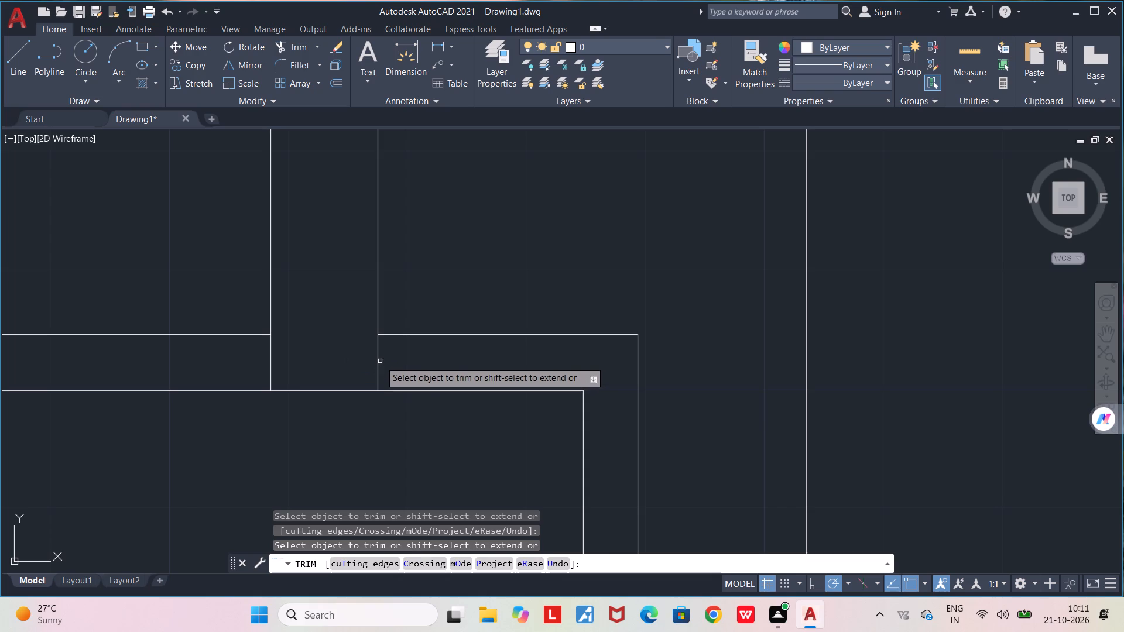
left_click(380, 361)
left_click(269, 360)
scroll(305, 363, "down", 2)
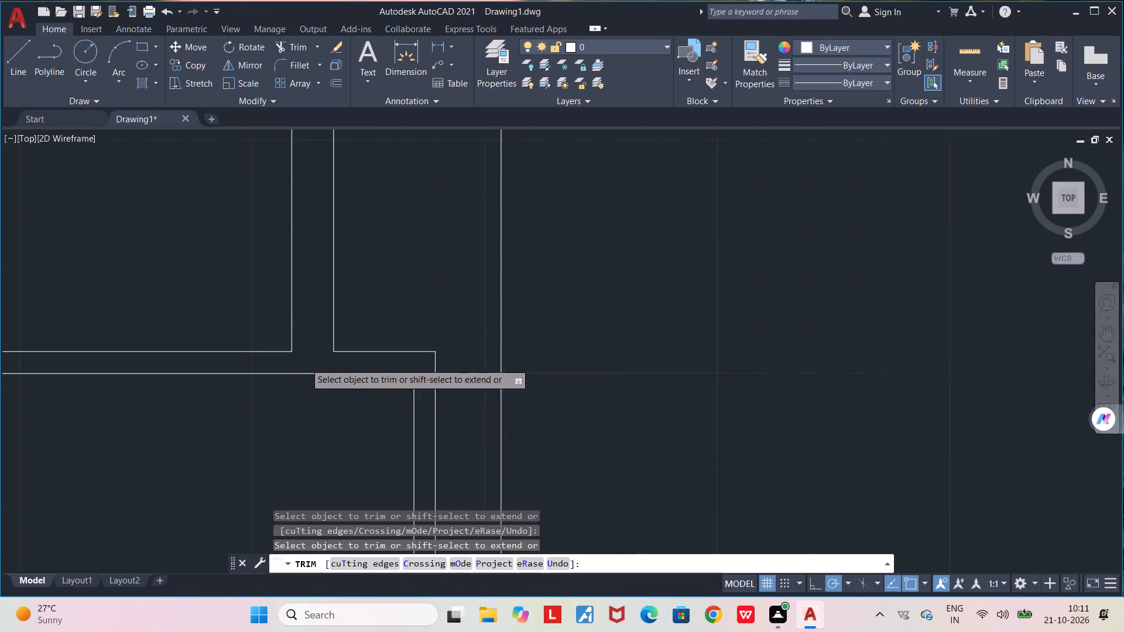
Trim the line segments where the right outer wall meets the projecting room's bottom wall so the two walls join openly.
middle_click_drag(299, 411, 444, 270)
scroll(444, 270, "down", 2)
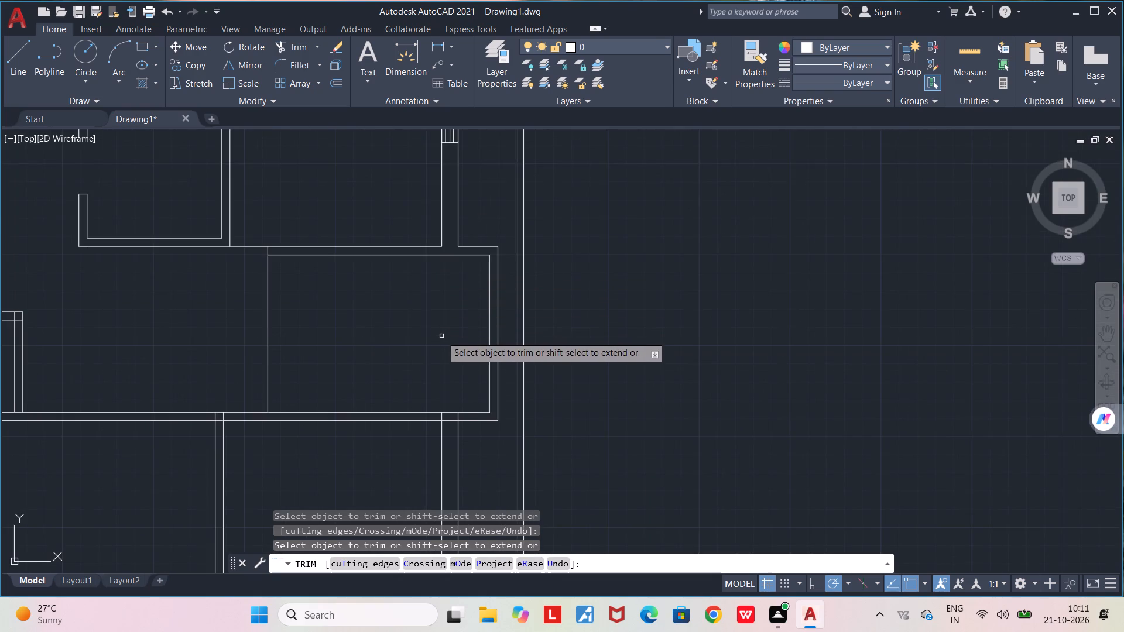
middle_click_drag(441, 336, 477, 288)
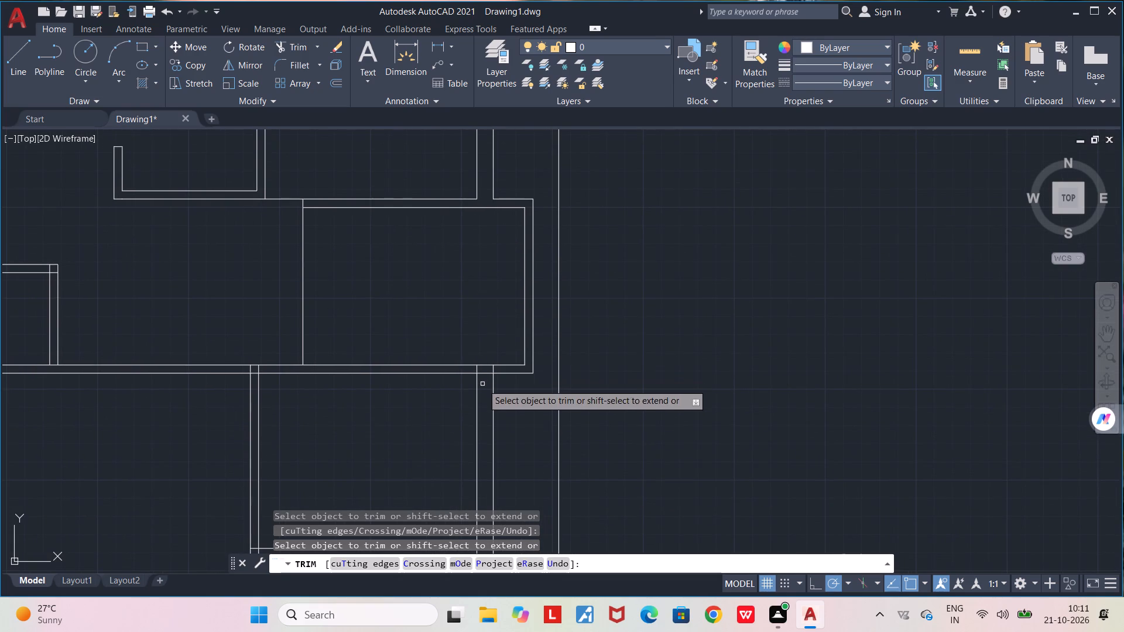
scroll(482, 384, "up", 2)
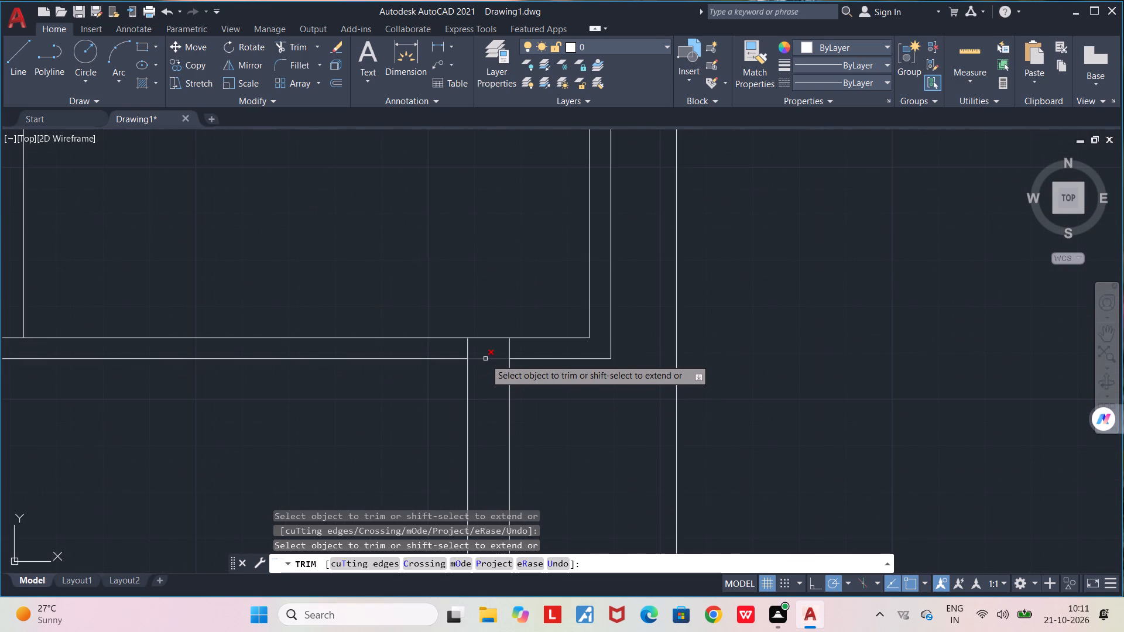
left_click(485, 359)
left_click(469, 349)
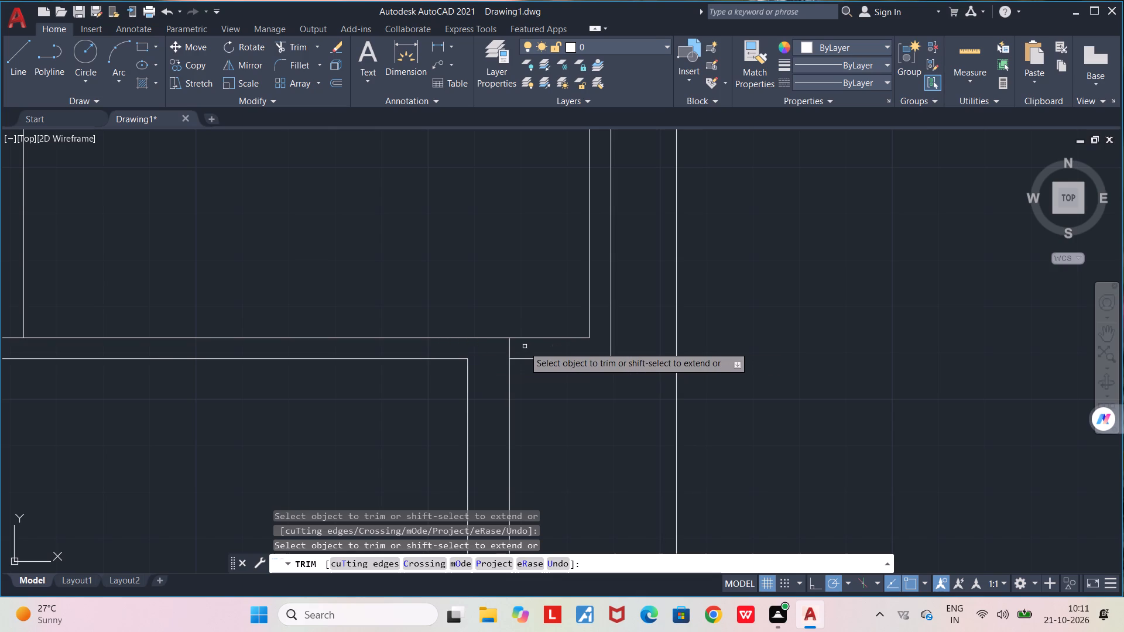
left_click(509, 350)
scroll(488, 371, "down", 2)
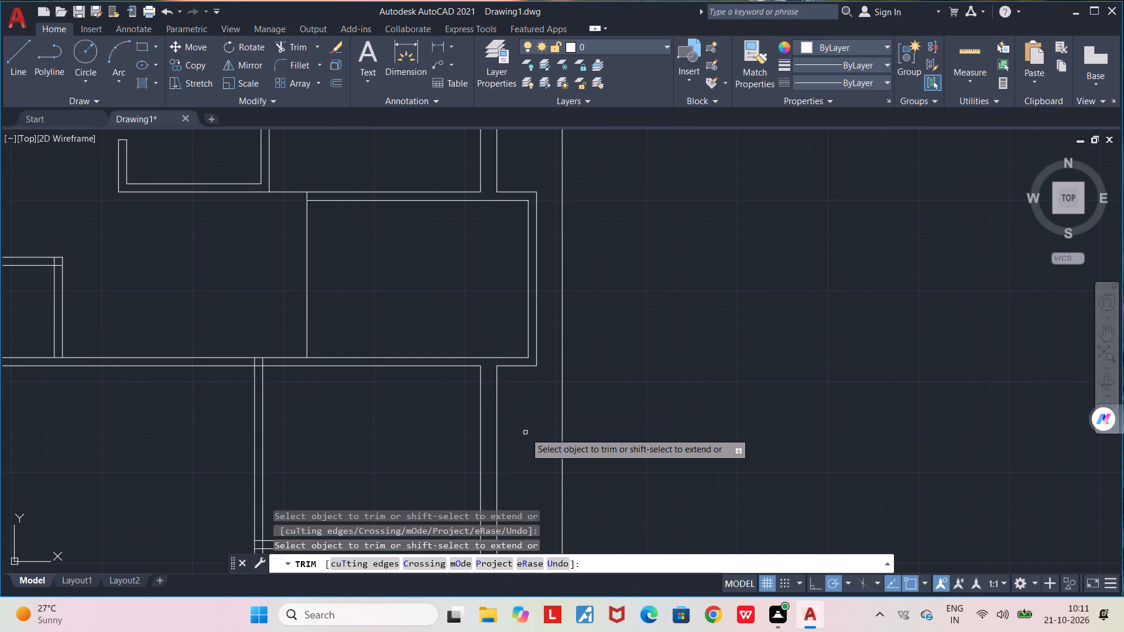
scroll(501, 360, "up", 5)
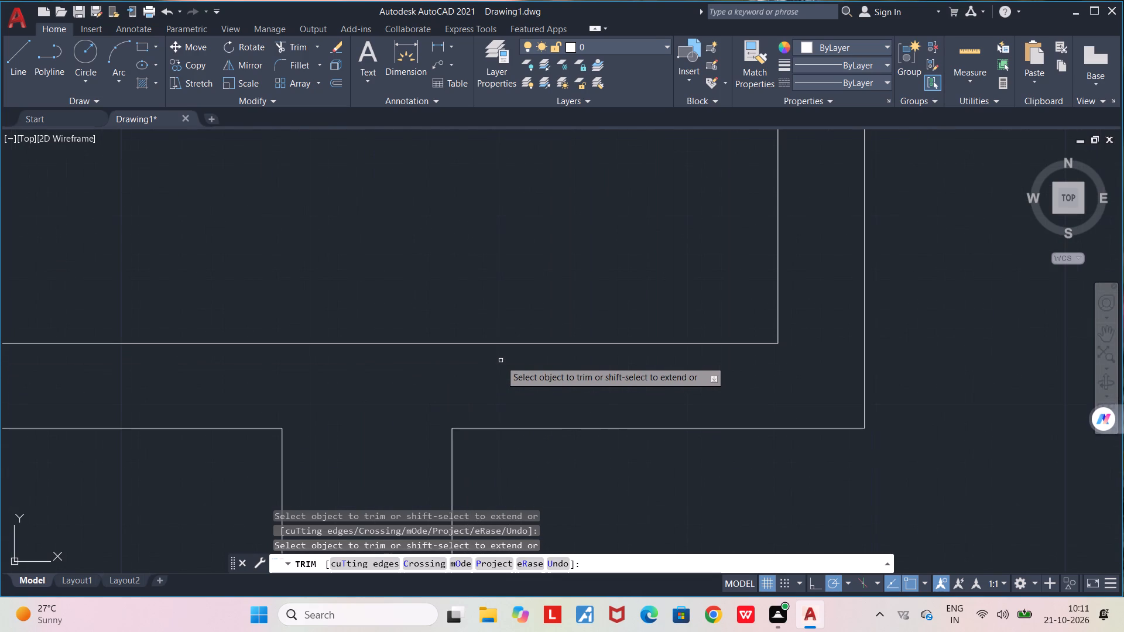
scroll(501, 360, "down", 4)
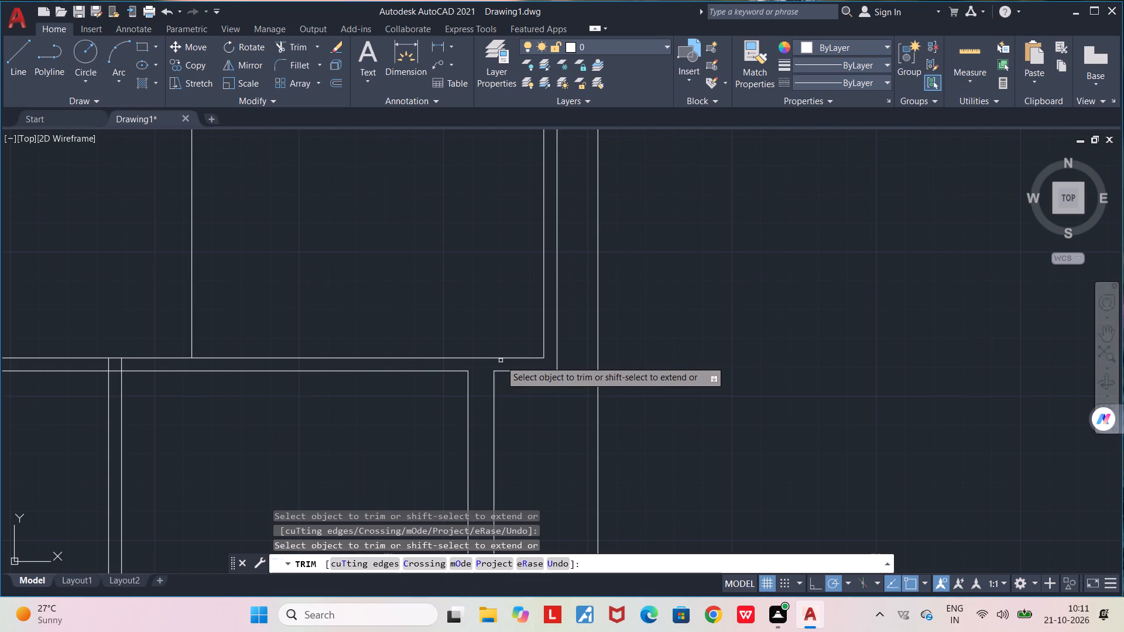
scroll(518, 431, "down", 1)
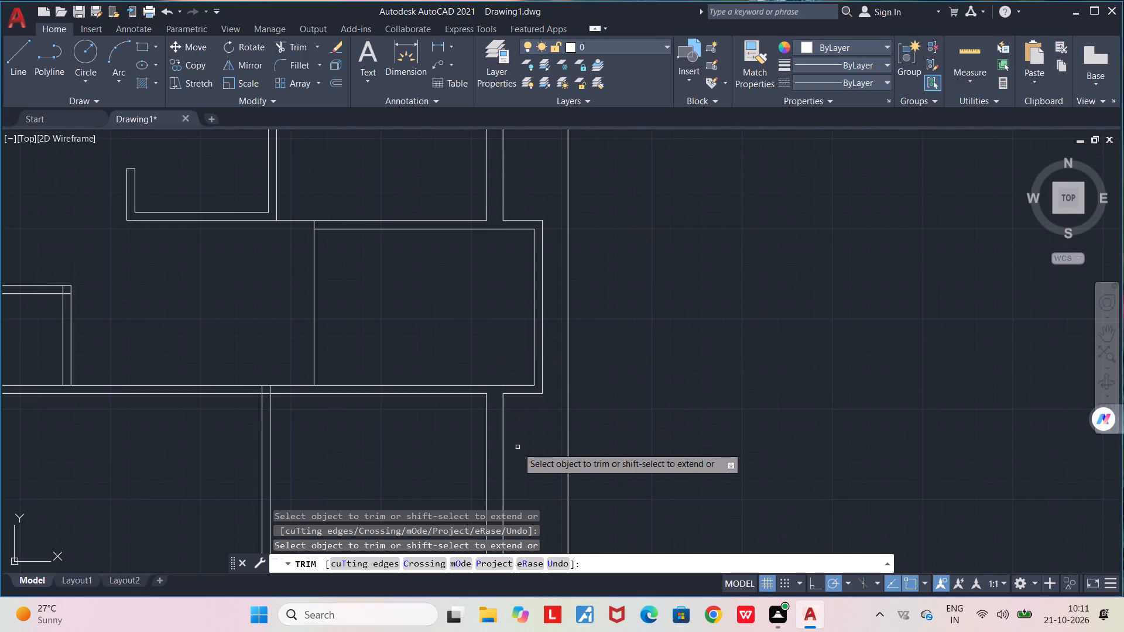
middle_click_drag(517, 447, 676, 319)
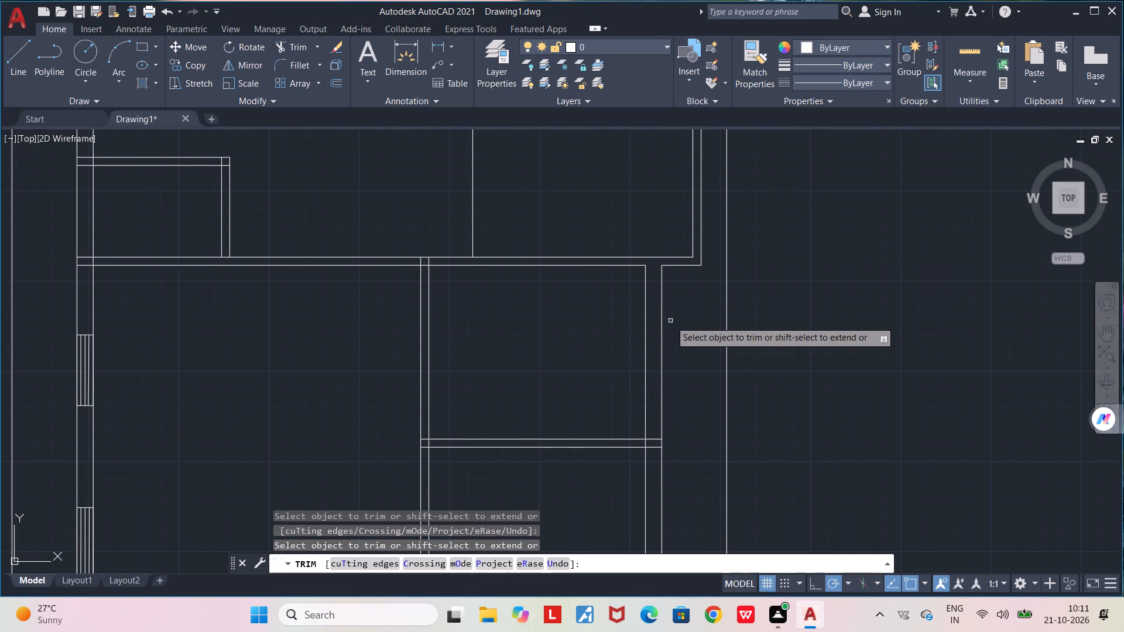
key("space")
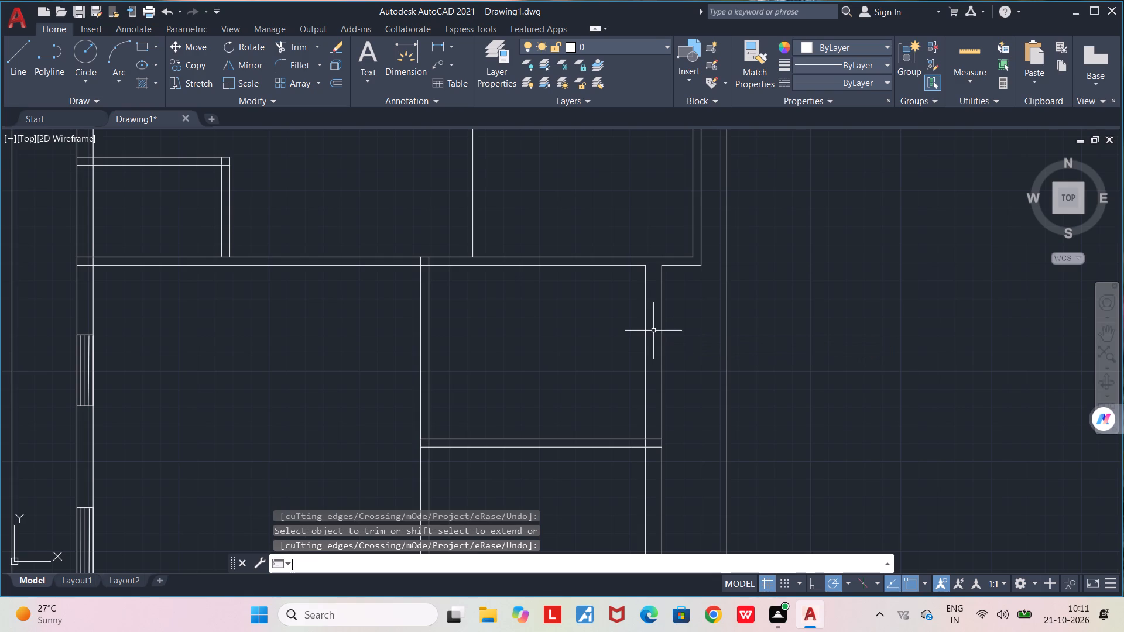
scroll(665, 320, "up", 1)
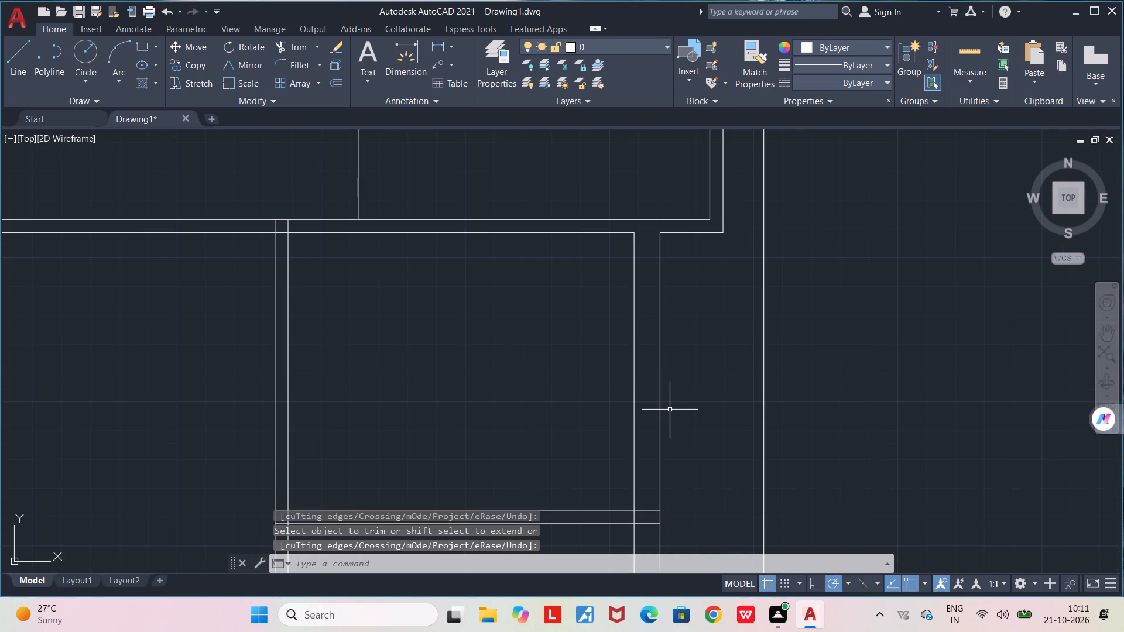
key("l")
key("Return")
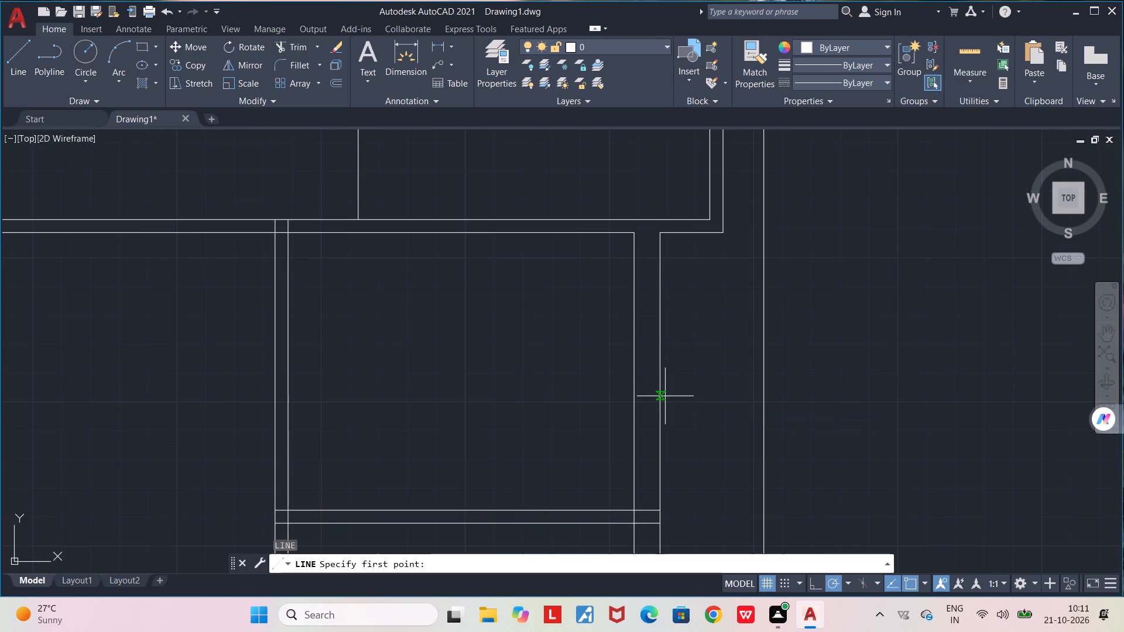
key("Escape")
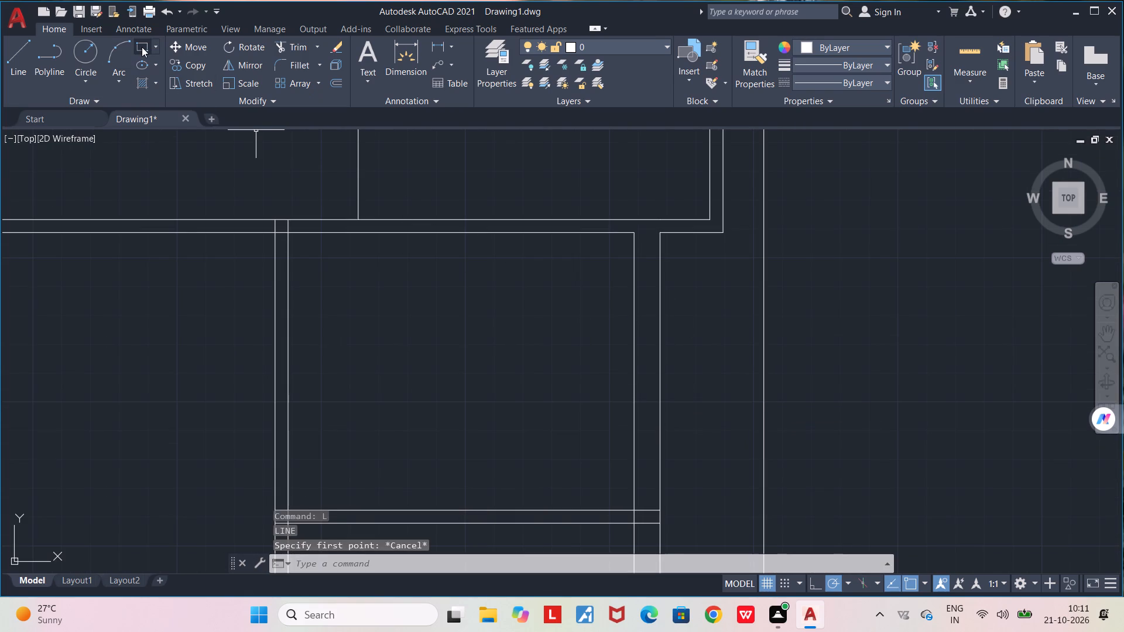
Draw a window rectangle about 4' long across the right outer wall's thickness, in the room just below the projecting room.
left_click(142, 47)
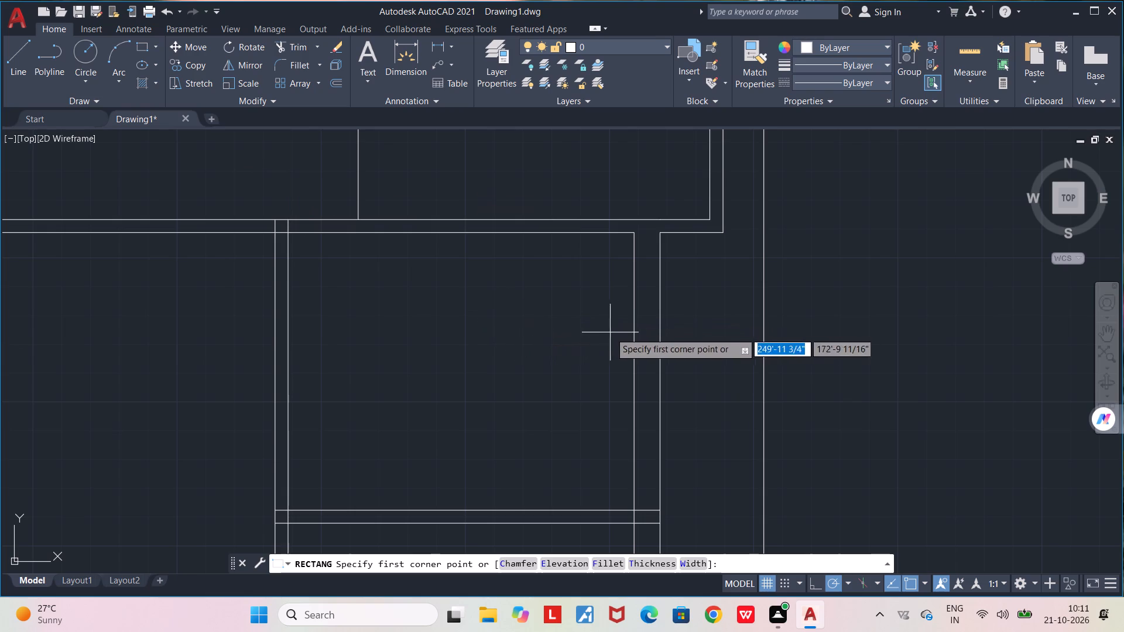
left_click(636, 308)
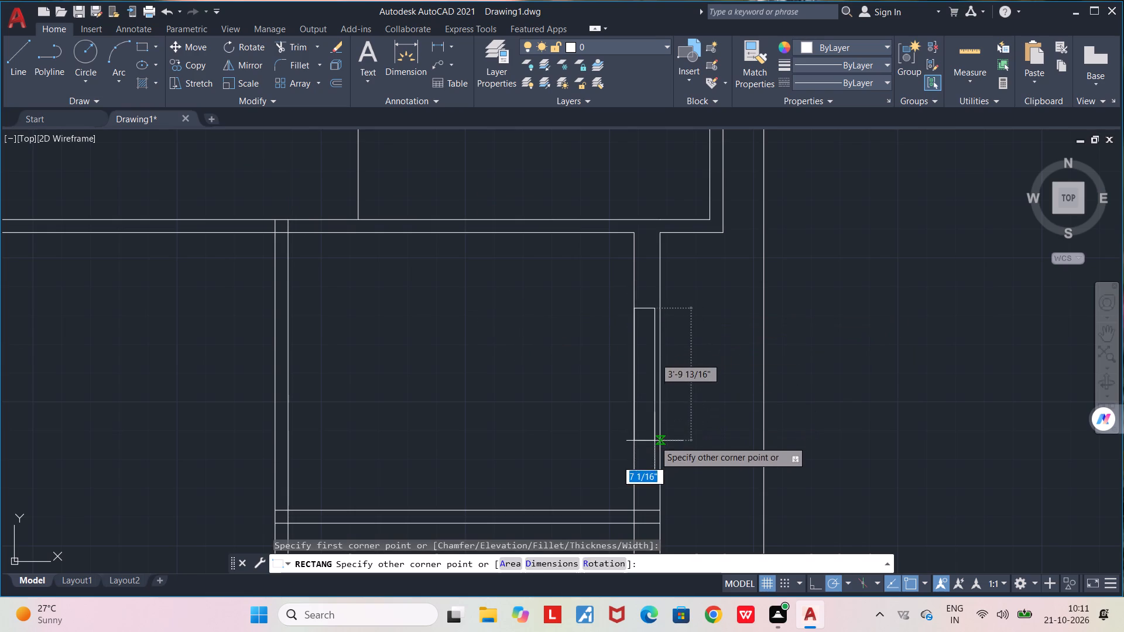
left_click(660, 446)
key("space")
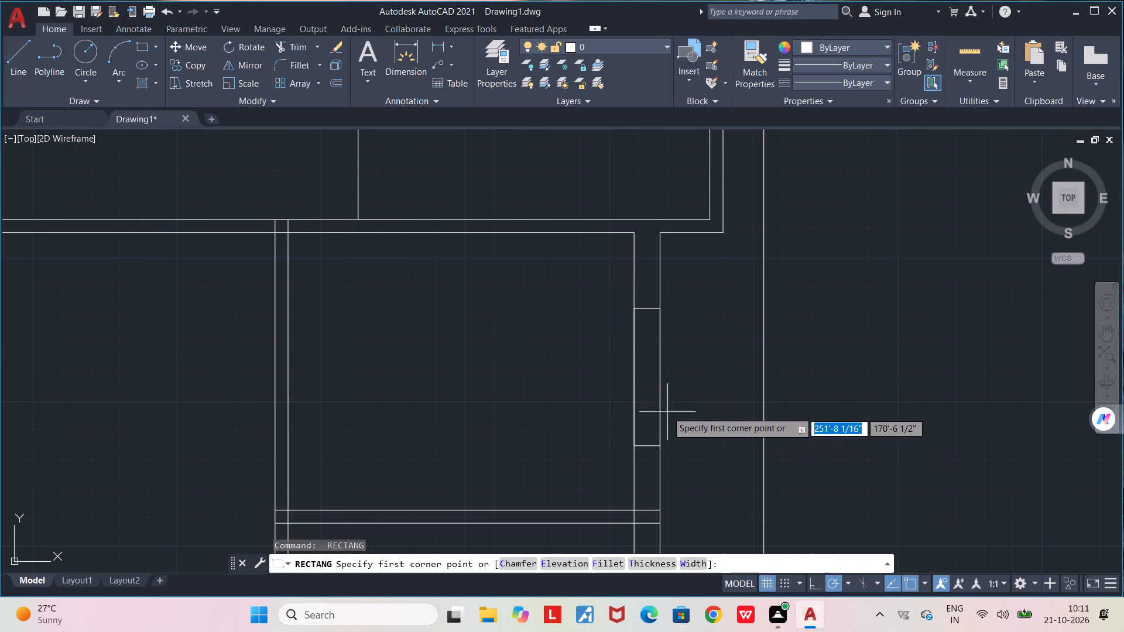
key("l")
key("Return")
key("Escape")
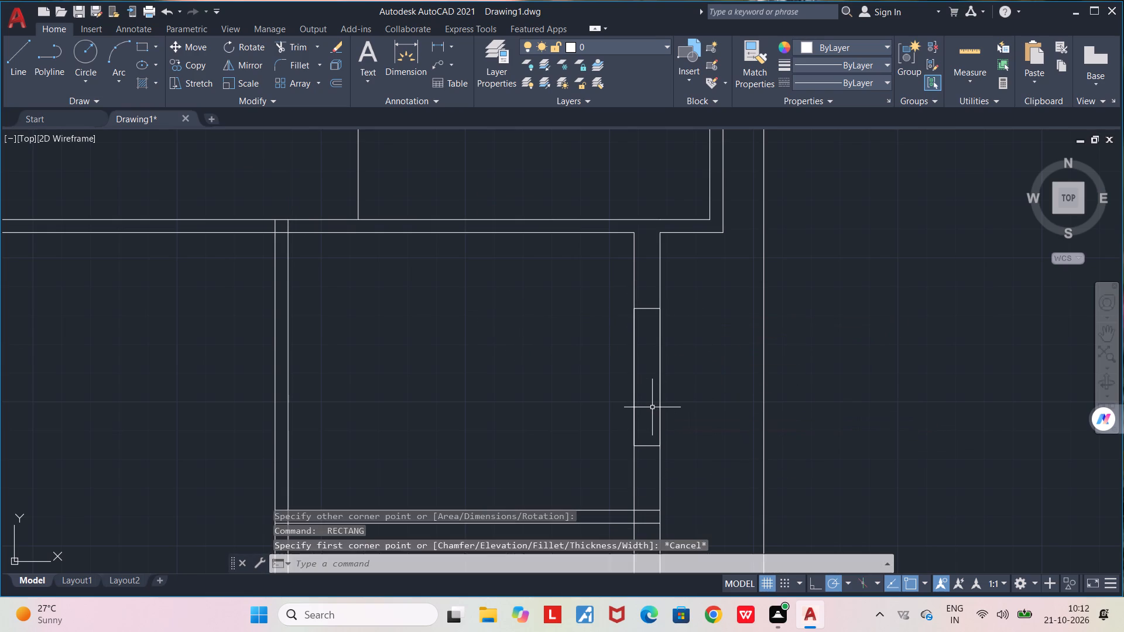
Draw a vertical centre line through the new window rectangle, joining the midpoints of its short sides.
key("l")
key("Return")
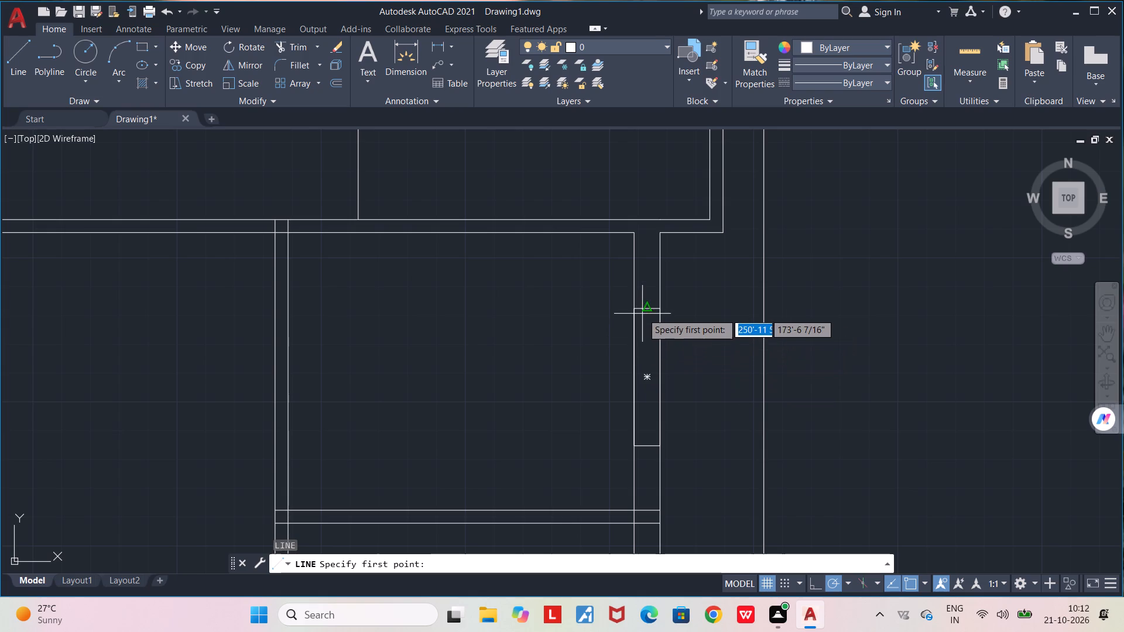
left_click(646, 310)
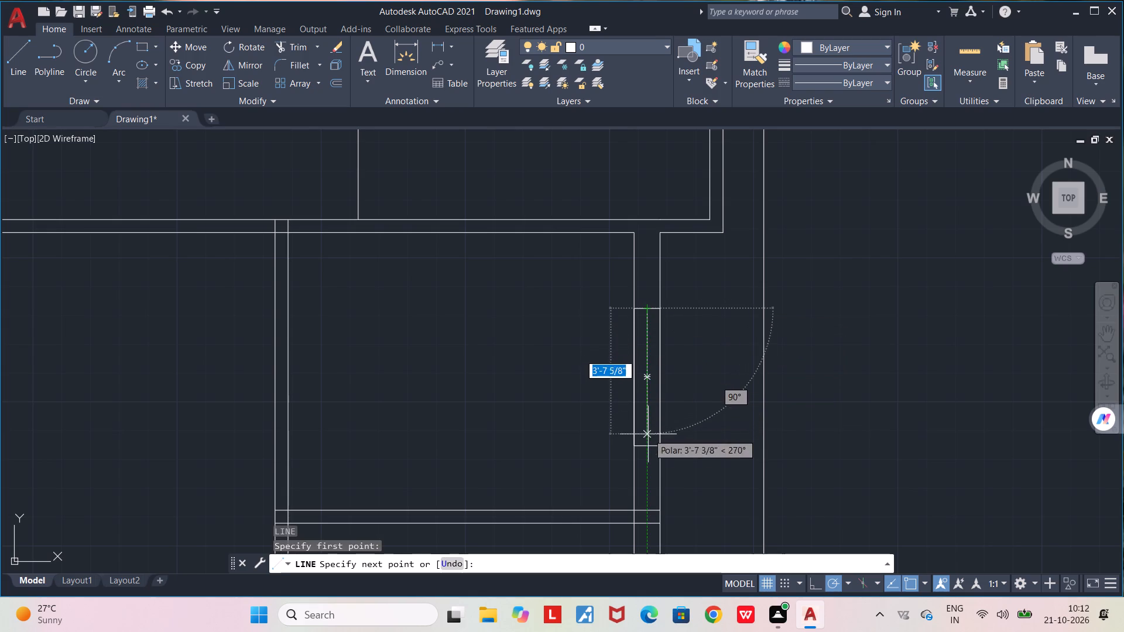
left_click(647, 449)
key("space")
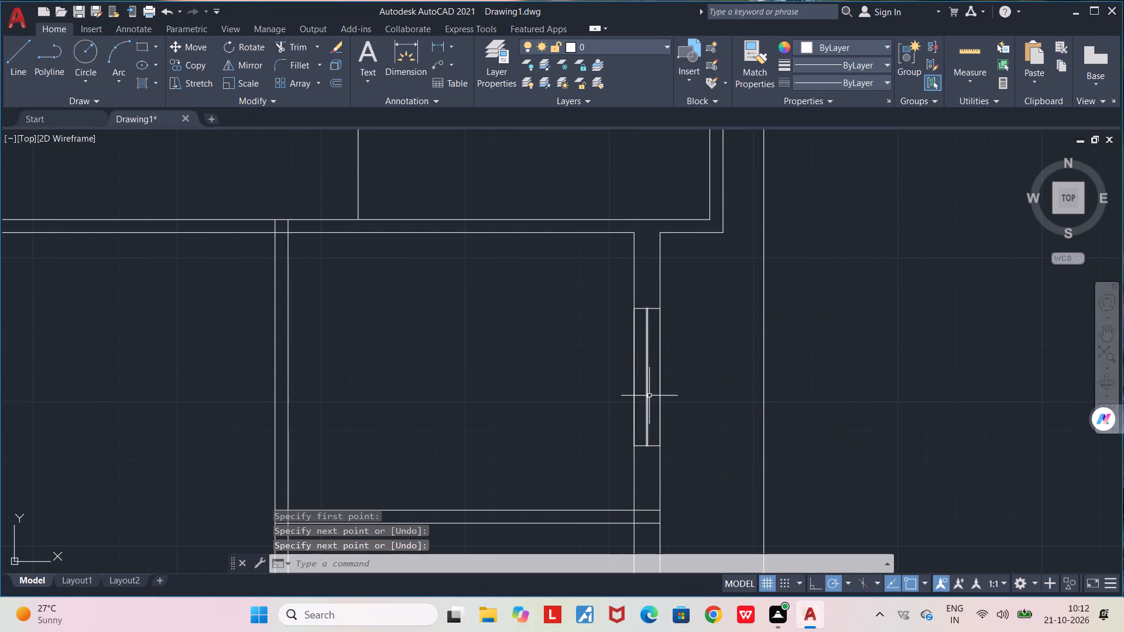
Draw a full-height vertical pane line in the window, midway between its centre line and the wall's outer face.
scroll(667, 415, "up", 2)
middle_click_drag(702, 413, 722, 430)
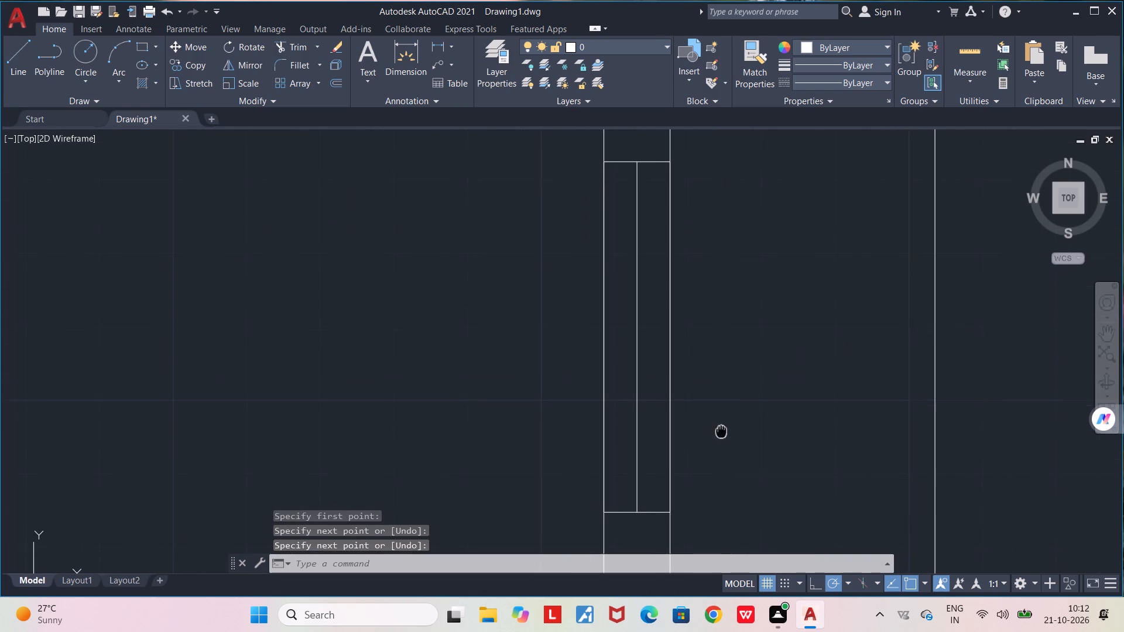
middle_click_drag(722, 430, 722, 430)
key("l")
key("Return")
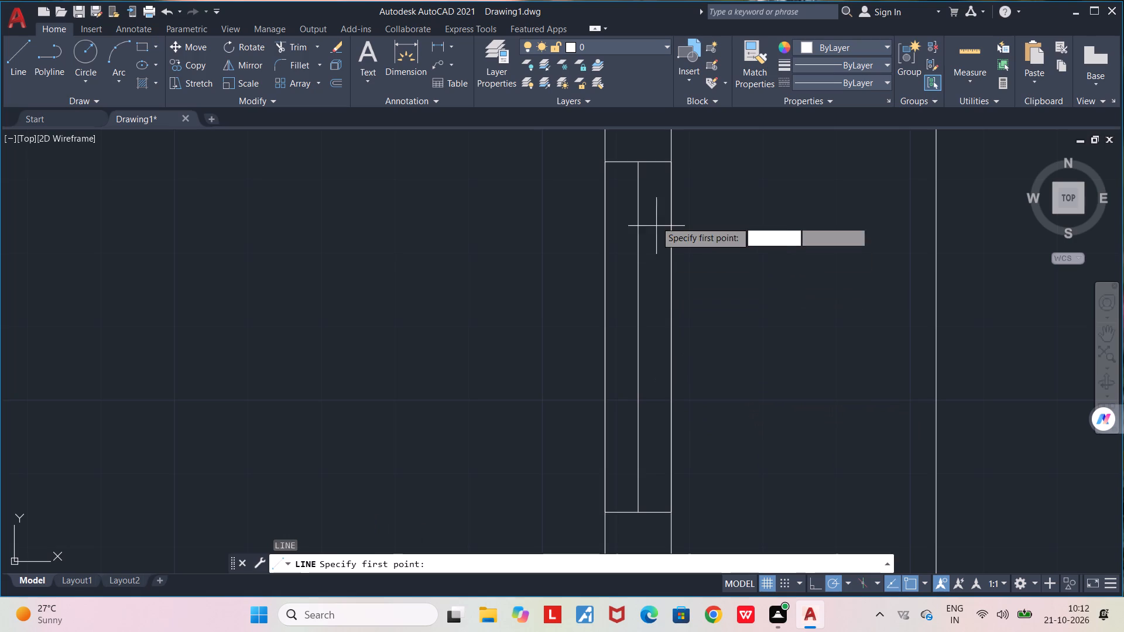
left_click(653, 163)
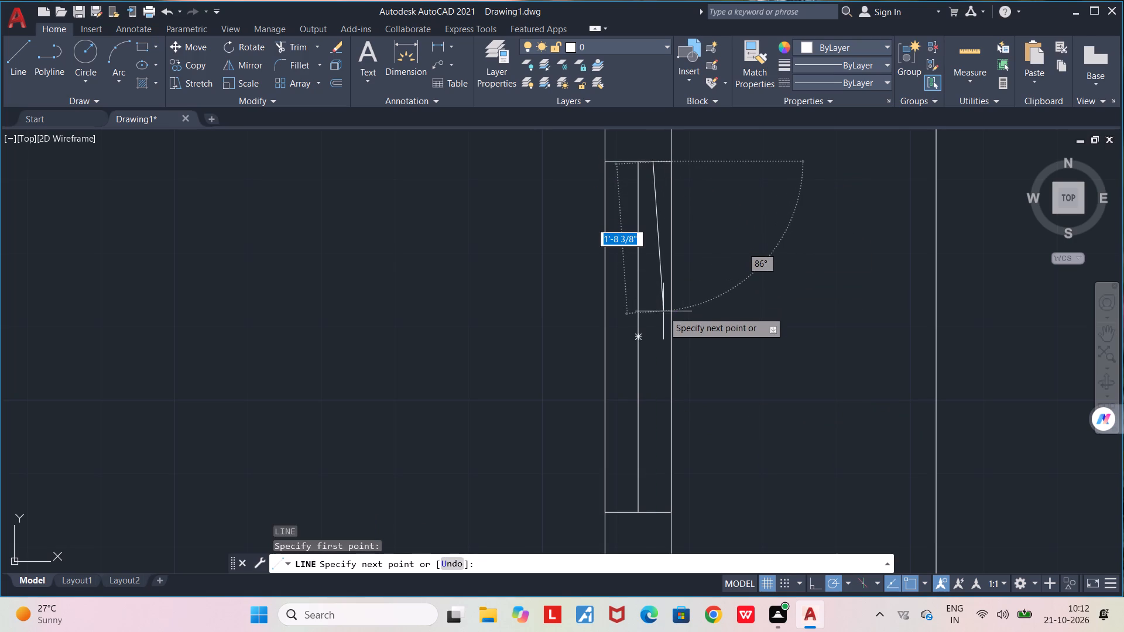
key("ctrl+z")
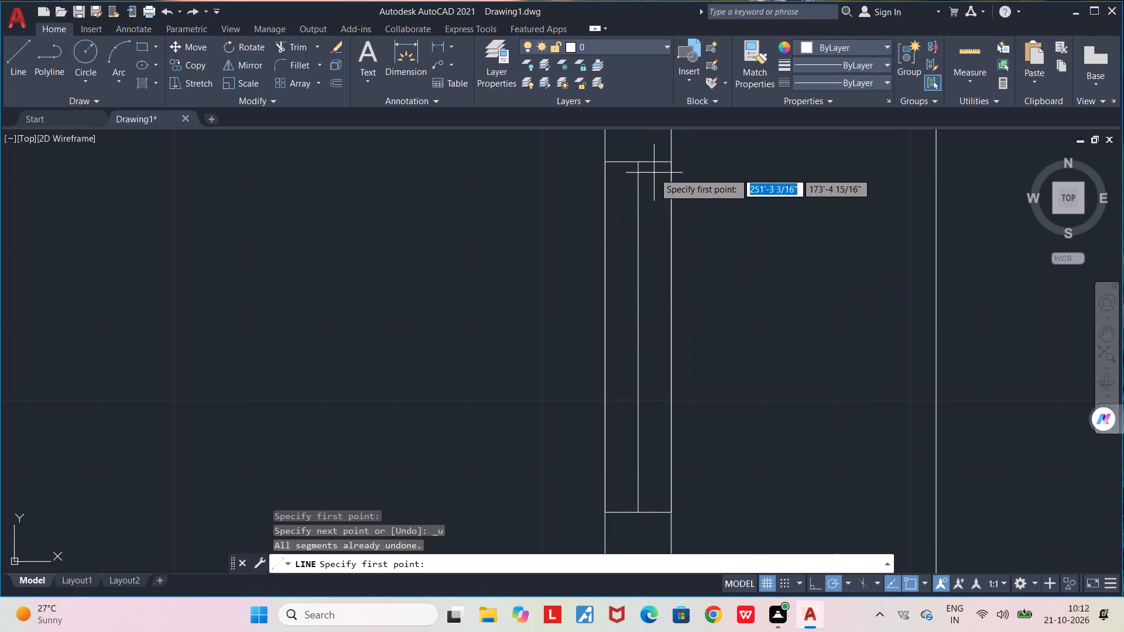
left_click(655, 163)
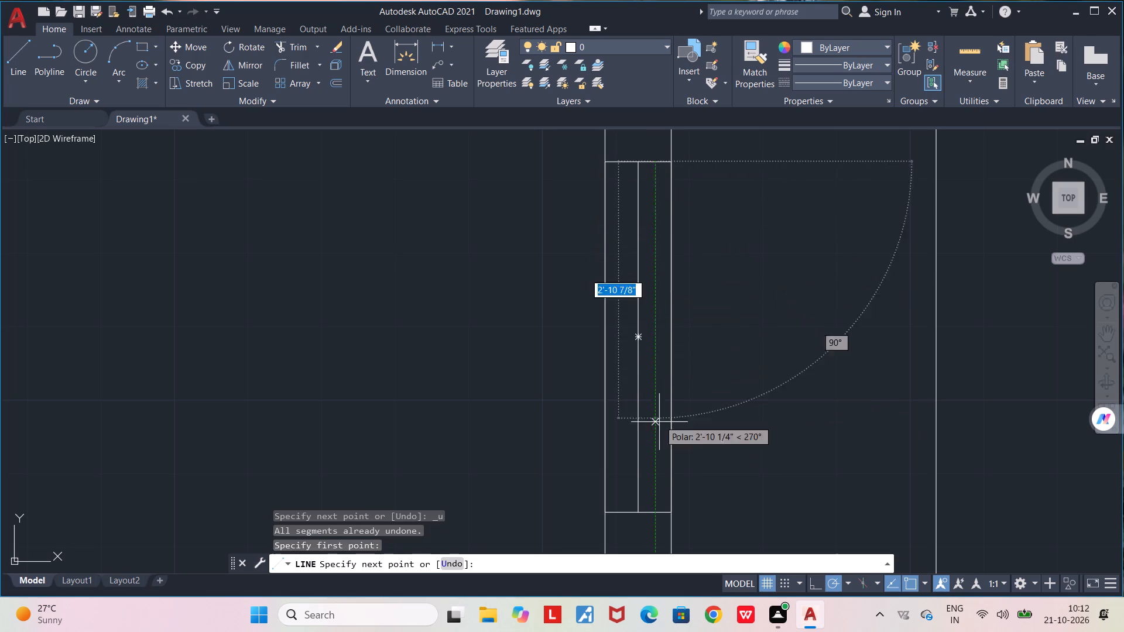
left_click(654, 513)
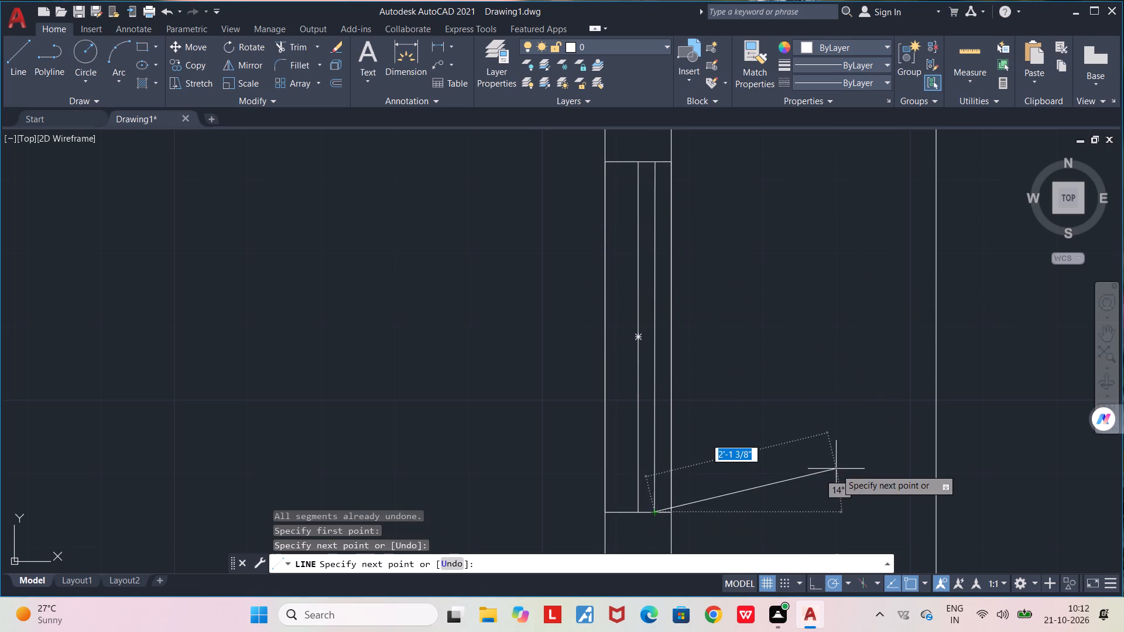
key("space")
Draw a second full-height pane line in the window, midway between its centre line and the wall's inner face.
key("l")
key("Return")
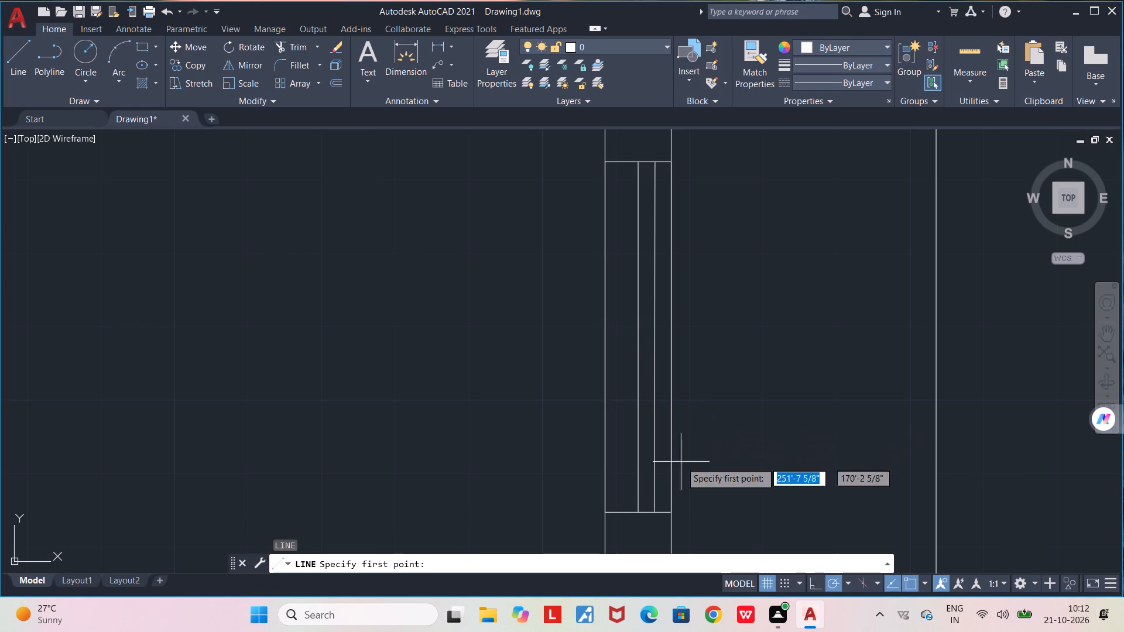
left_click(621, 511)
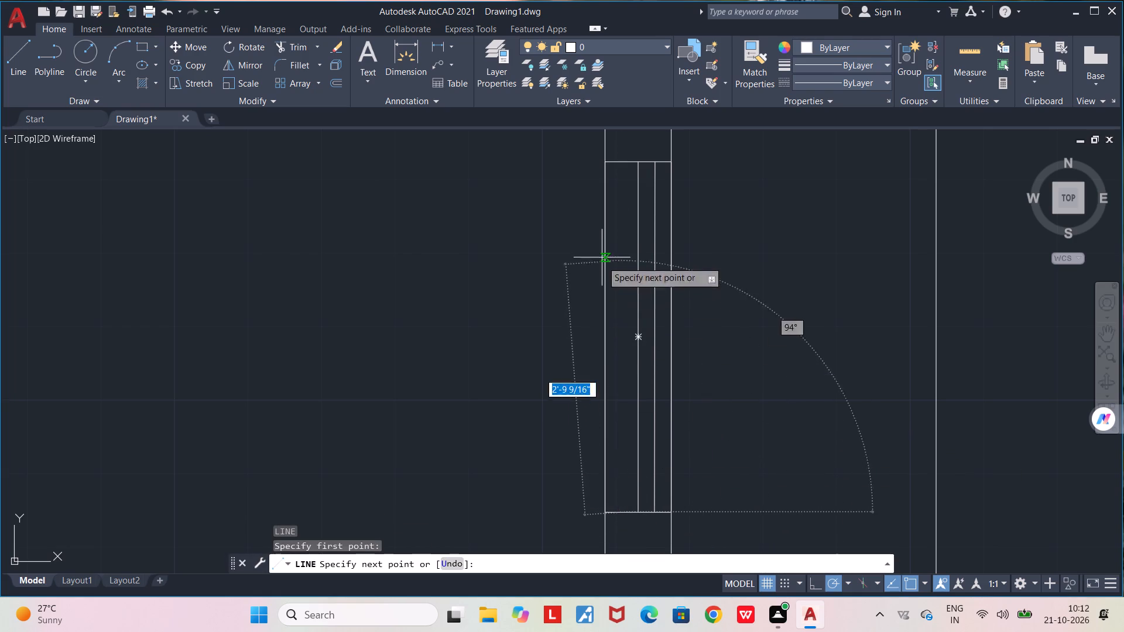
left_click(623, 162)
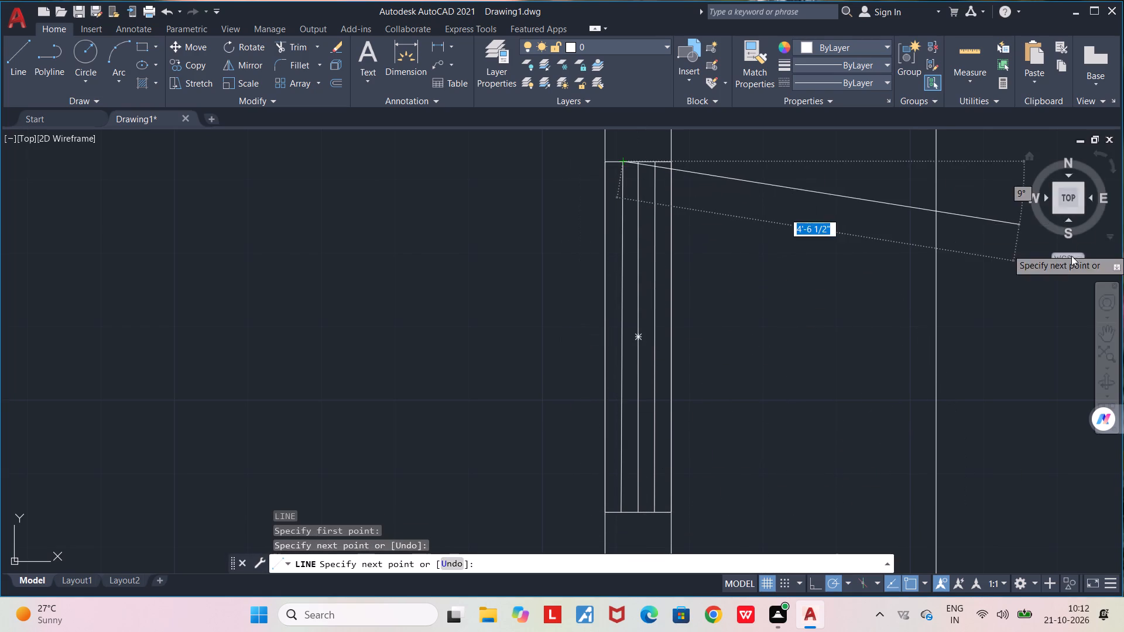
key("space")
Examine the overall floor plan, from the upper rooms down to the lower partitions and outer walls.
scroll(820, 406, "down", 3)
middle_click_drag(812, 428, 775, 290)
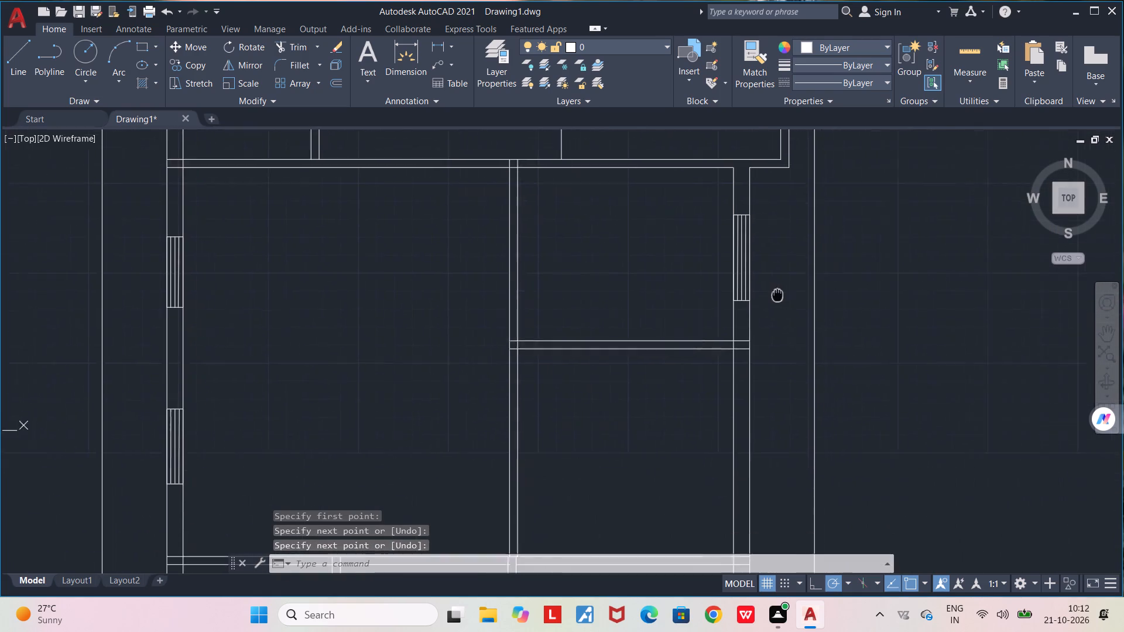
middle_click_drag(775, 290, 767, 276)
scroll(767, 276, "down", 2)
scroll(772, 370, "up", 1)
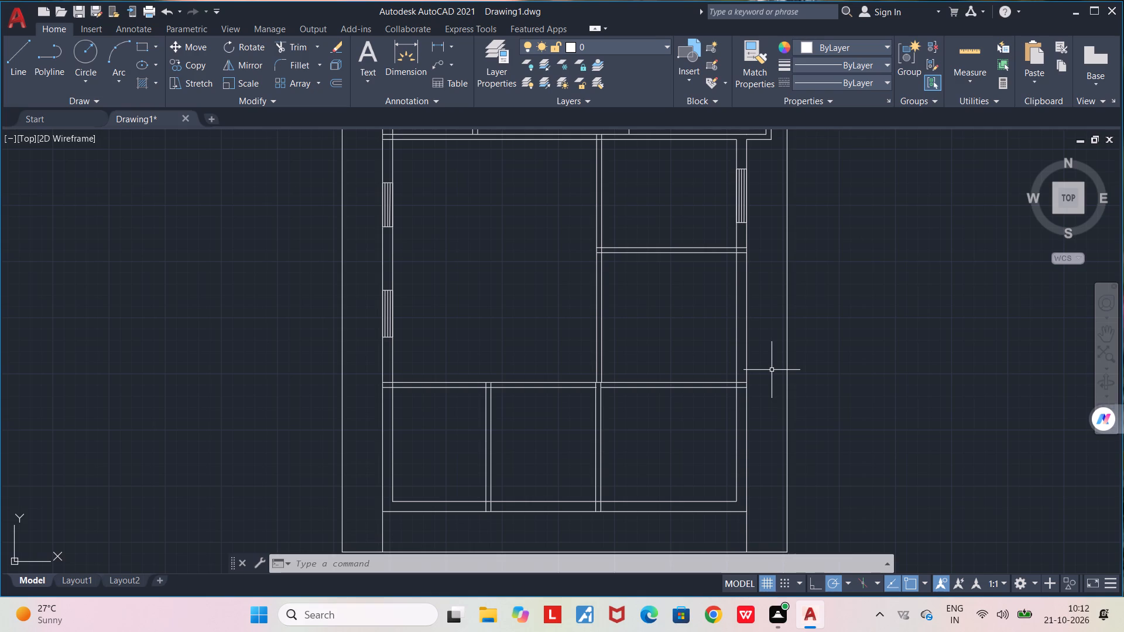
scroll(770, 373, "down", 1)
middle_click_drag(707, 331, 698, 372)
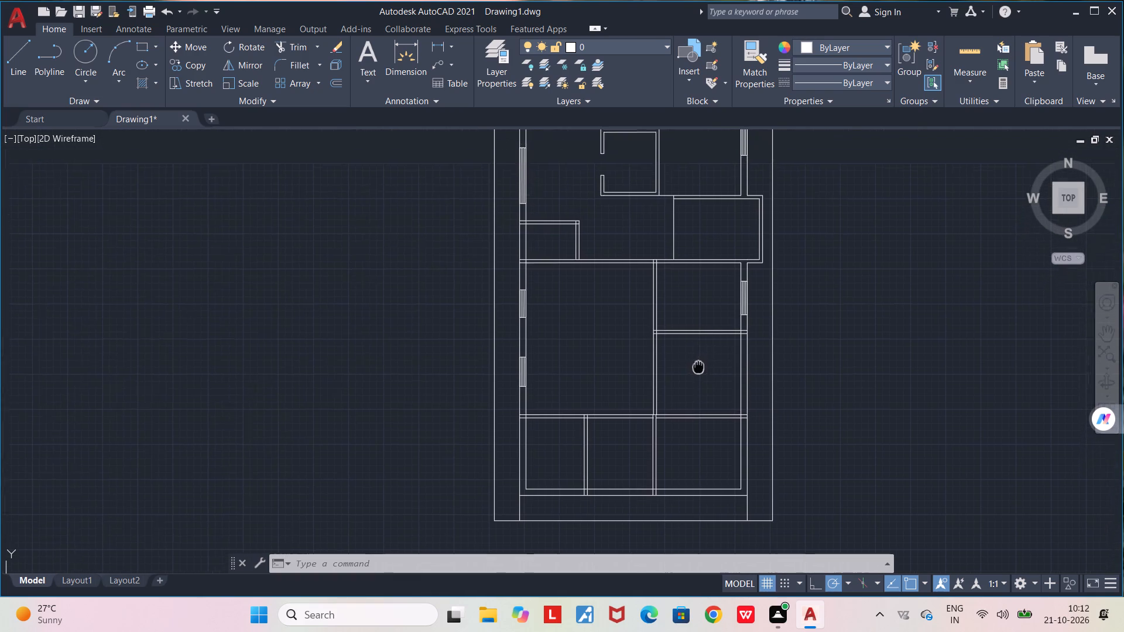
middle_click_drag(698, 372, 689, 452)
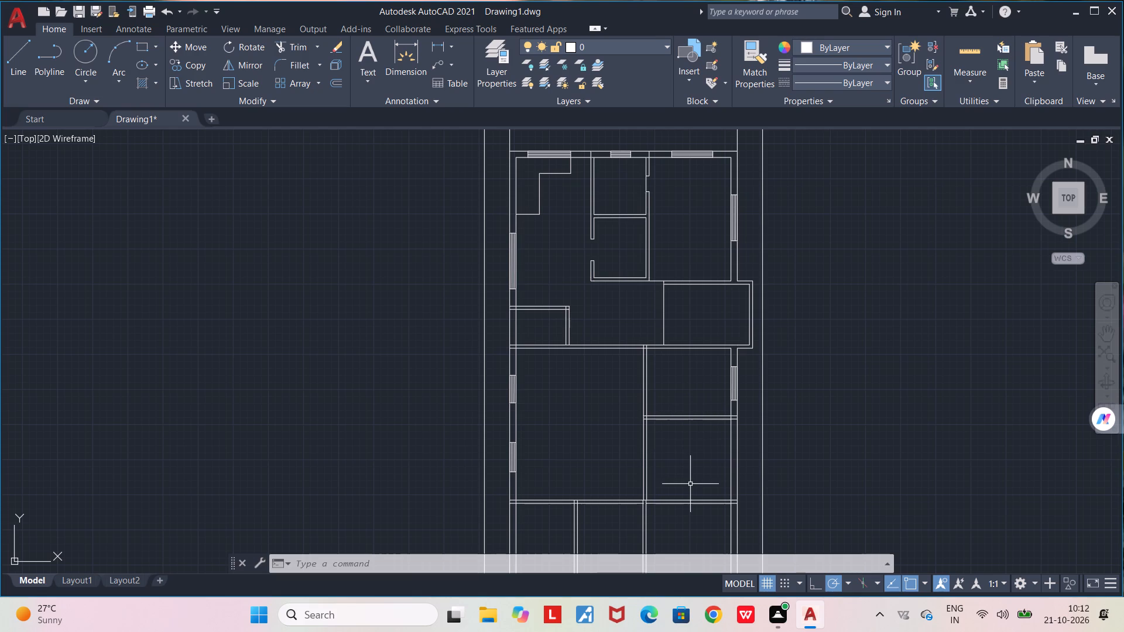
middle_click_drag(690, 476, 694, 341)
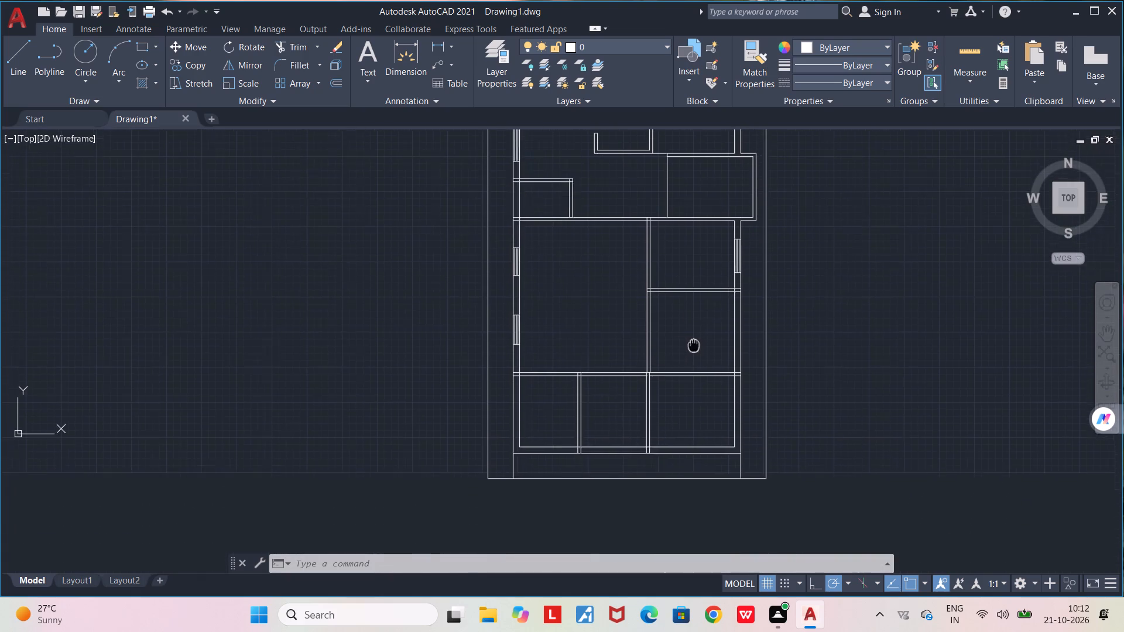
middle_click_drag(694, 341, 676, 453)
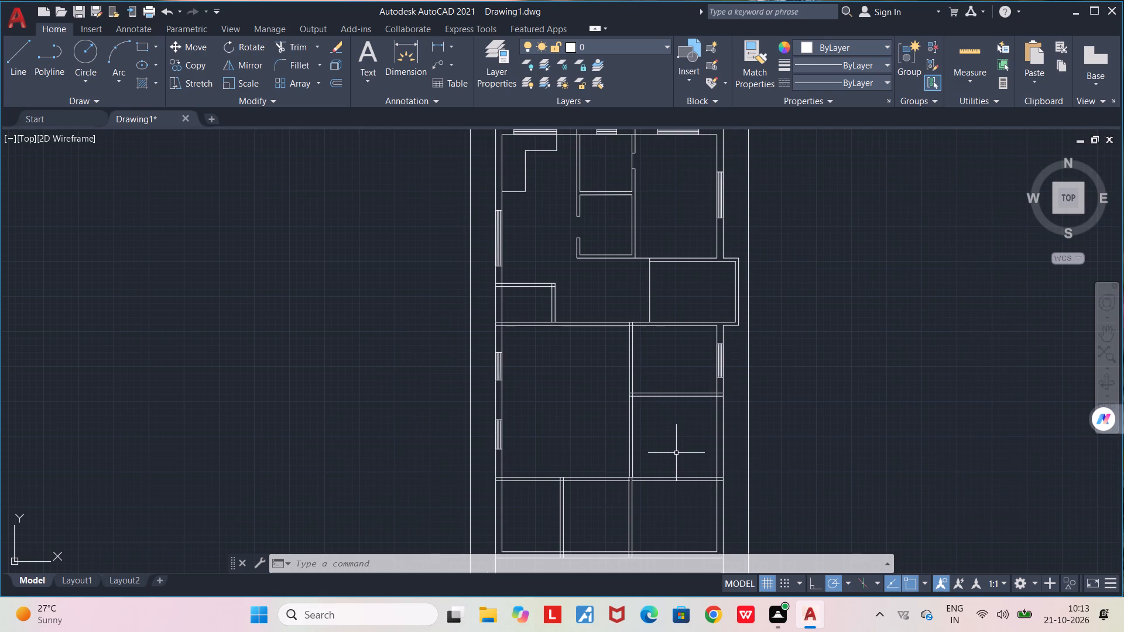
Trim away the double-line partition between the two lower-right rooms, including its stubs across the right outer wall.
middle_click_drag(666, 460, 679, 284)
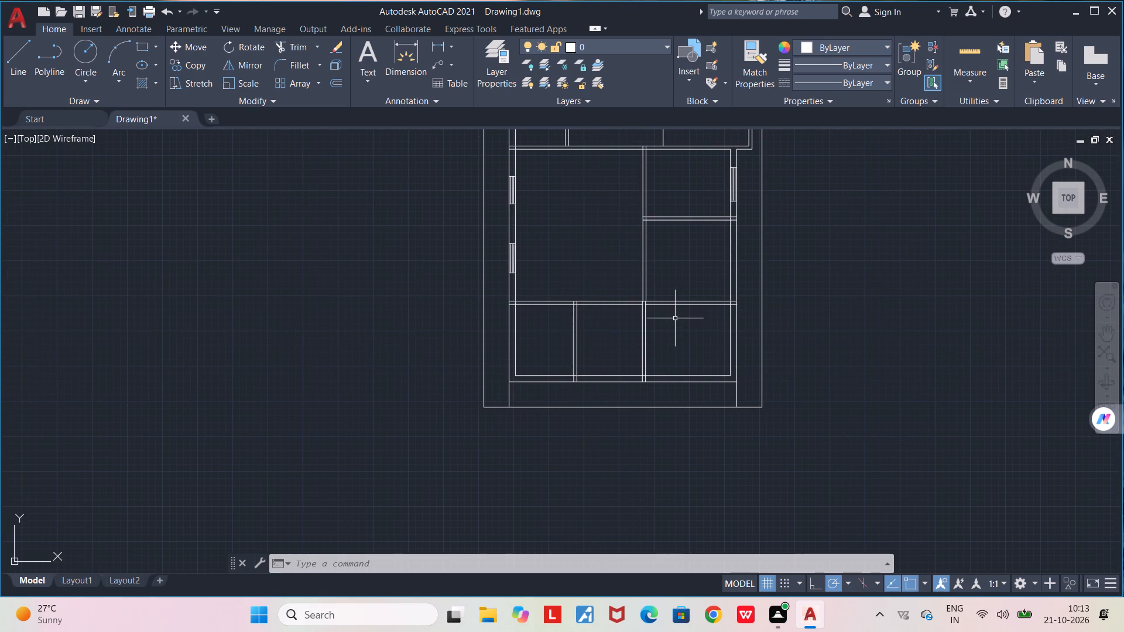
type("TR")
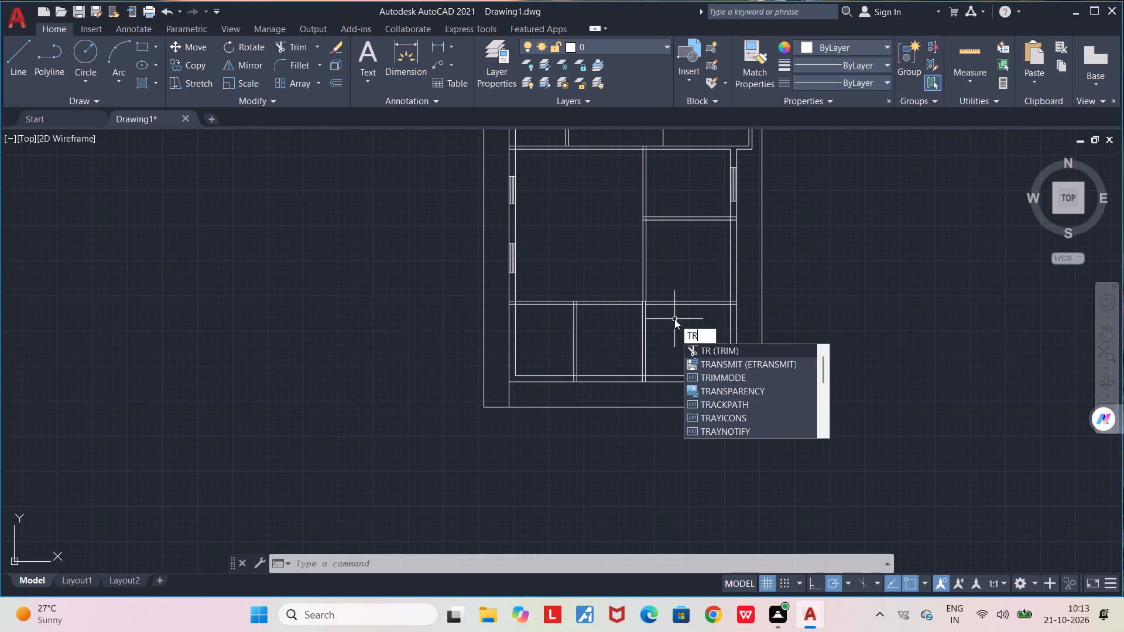
key("Return")
left_click_drag(675, 320, 684, 275)
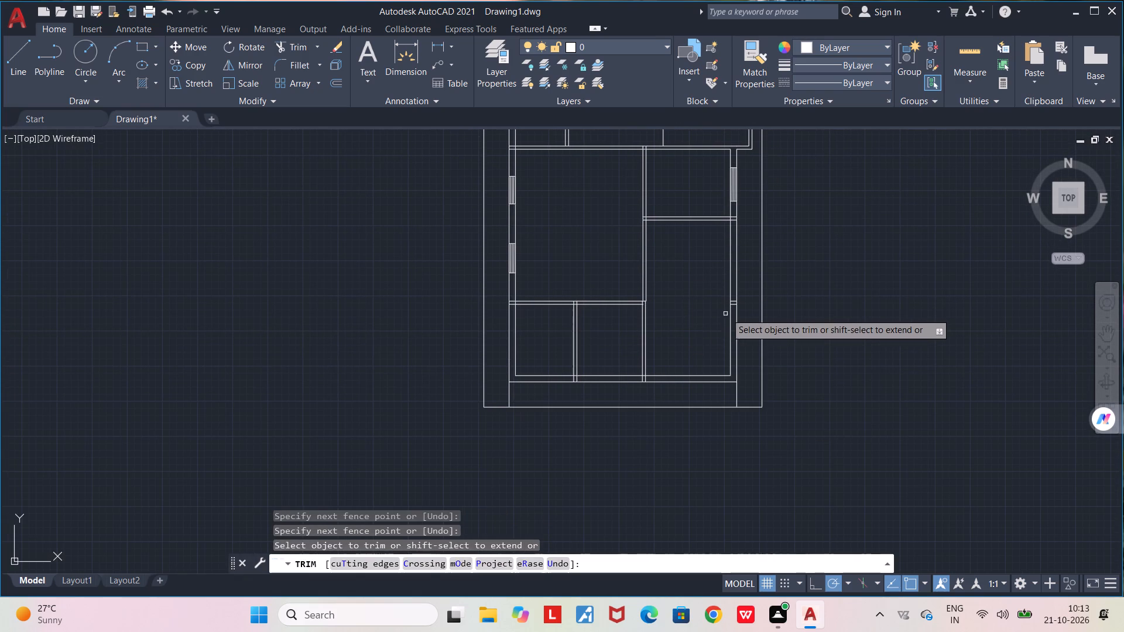
scroll(732, 310, "up", 5)
left_click_drag(735, 280, 752, 181)
scroll(752, 181, "down", 4)
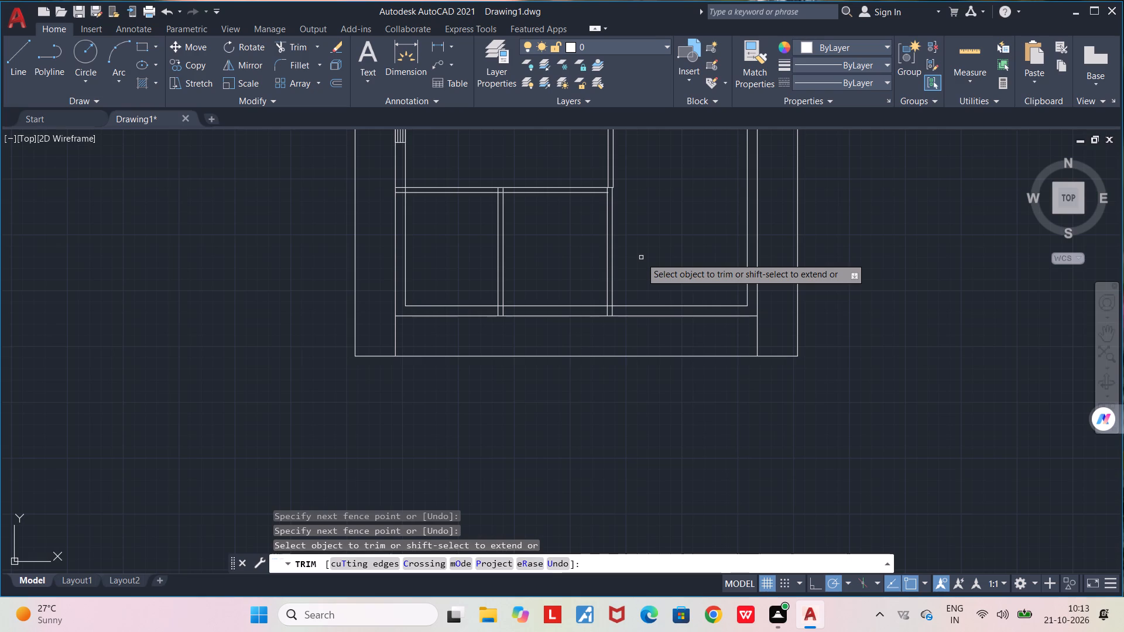
key("Escape")
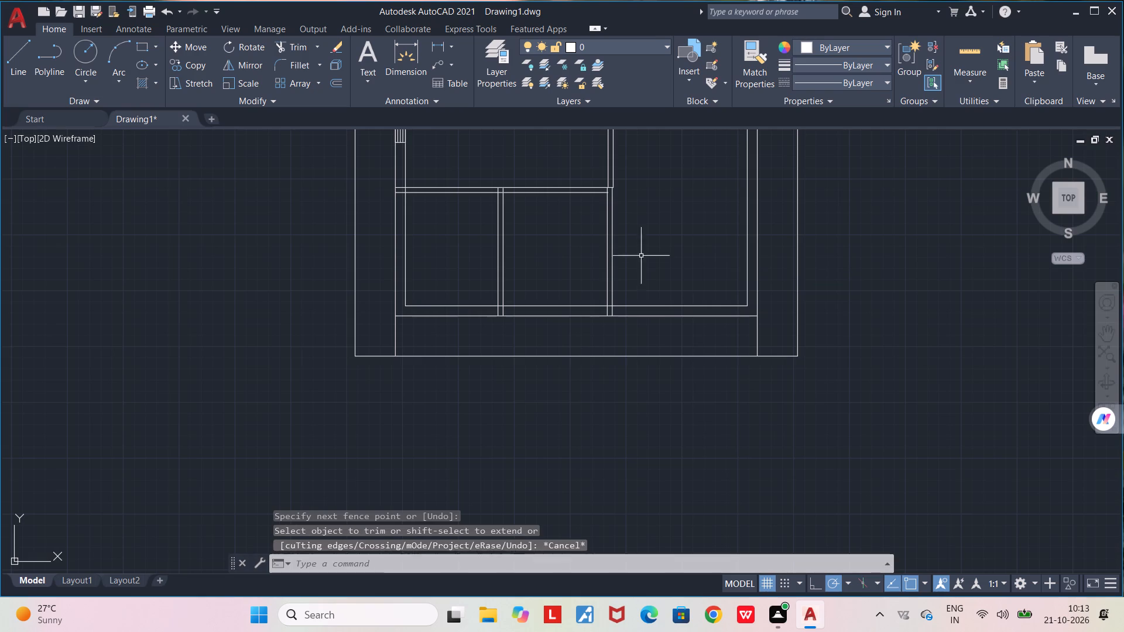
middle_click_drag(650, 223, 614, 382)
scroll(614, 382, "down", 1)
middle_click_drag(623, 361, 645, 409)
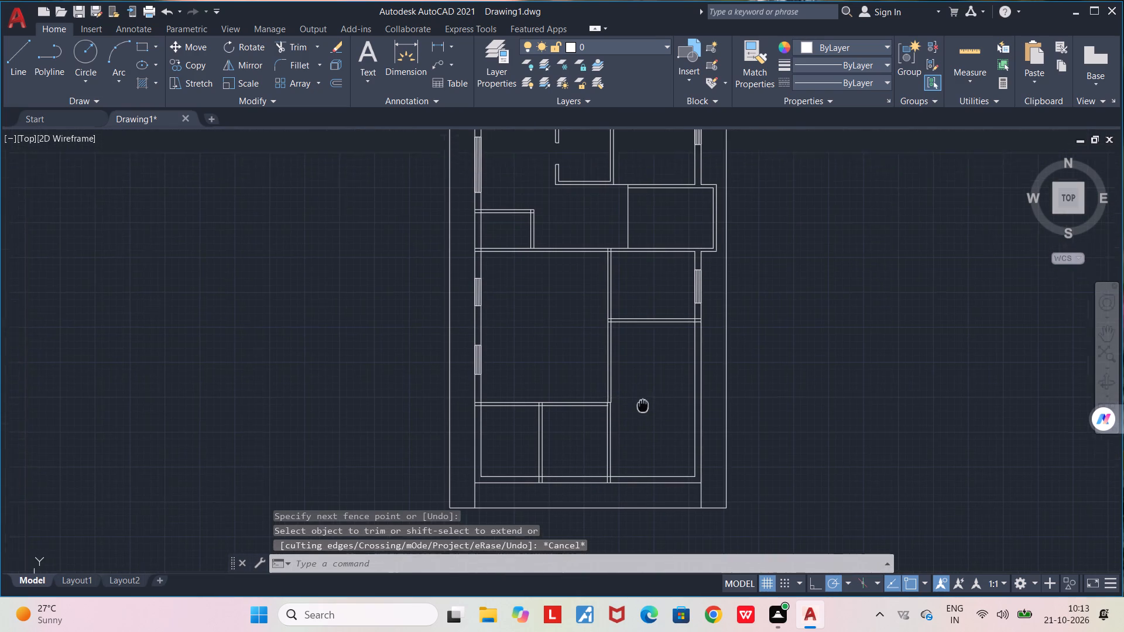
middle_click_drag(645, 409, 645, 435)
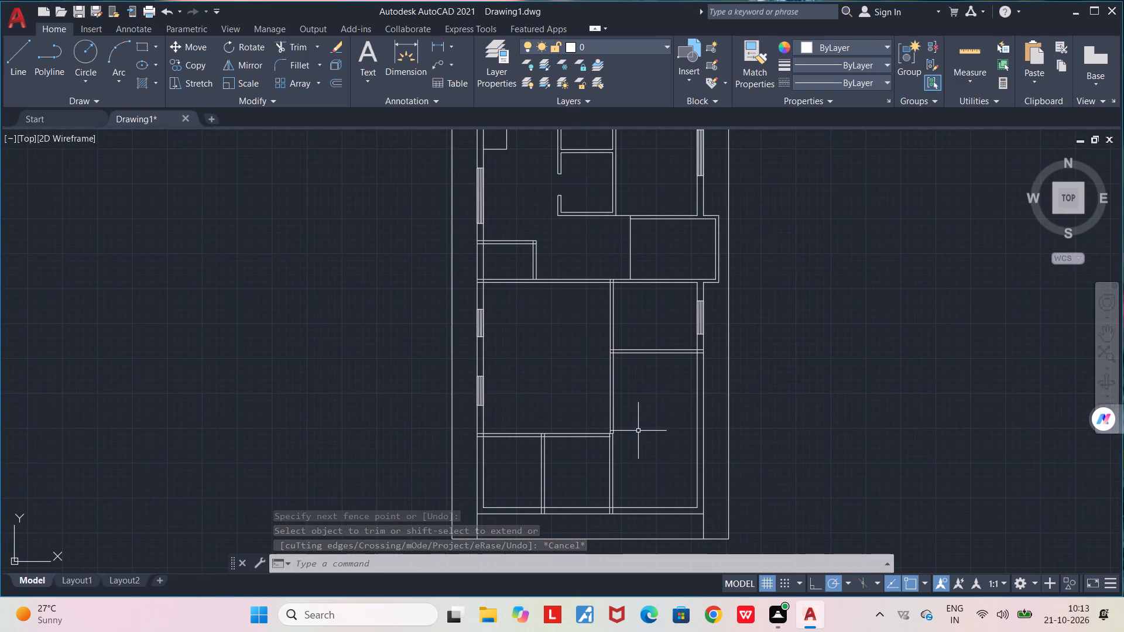
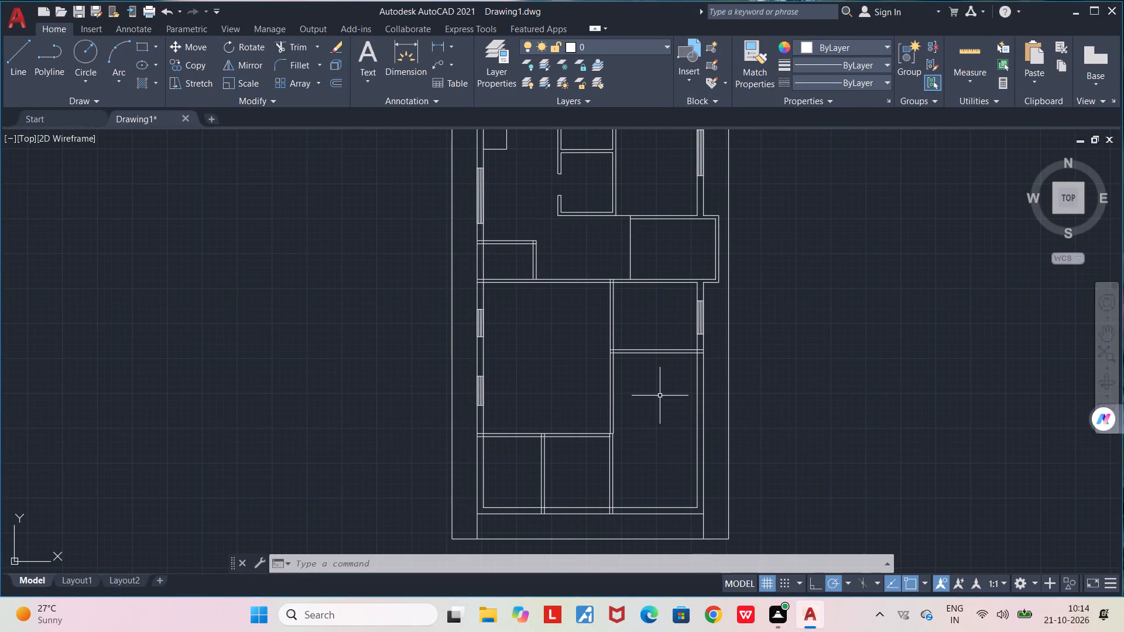
Draw a horizontal line about 6'-8" long from the midpoint of the east wall's inner face westward into the lower-right room.
scroll(640, 398, "up", 2)
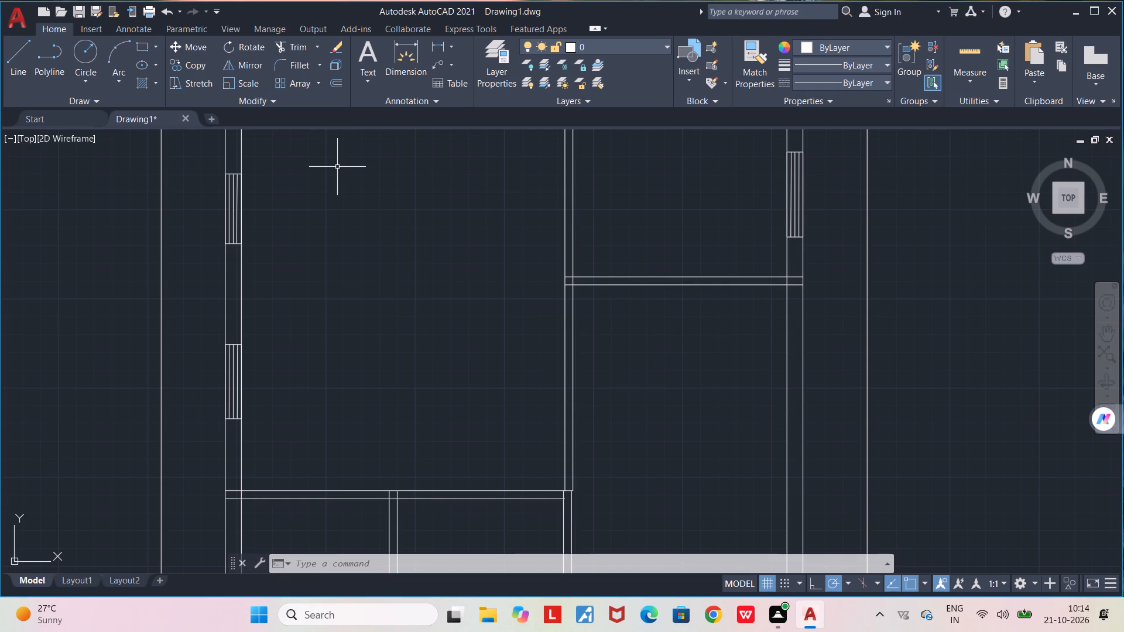
key("l")
key("Return")
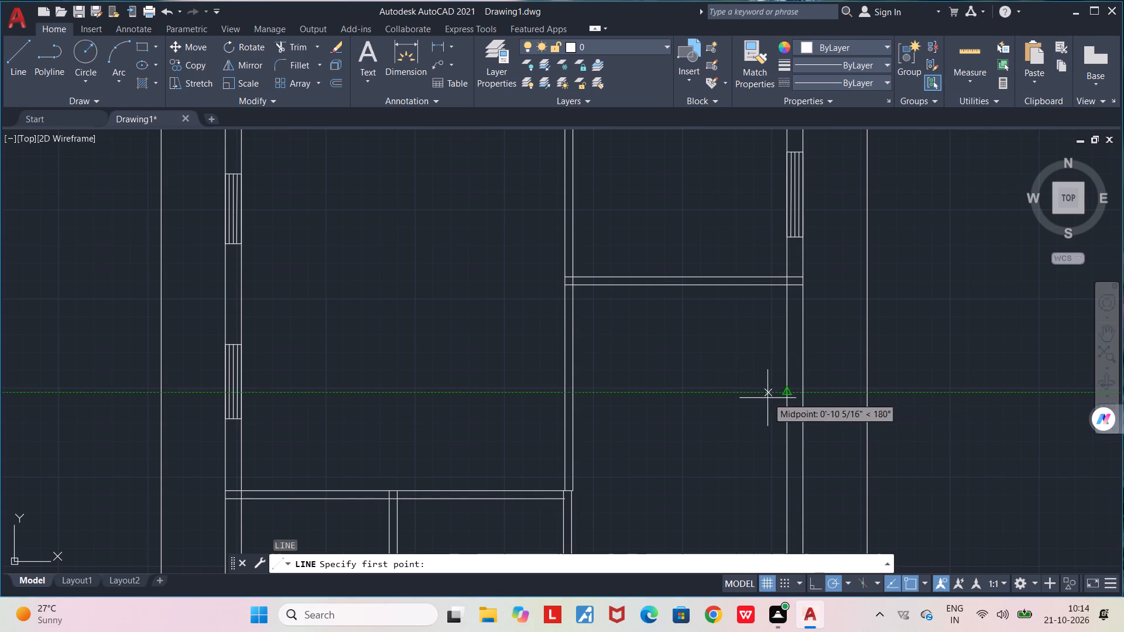
left_click(787, 393)
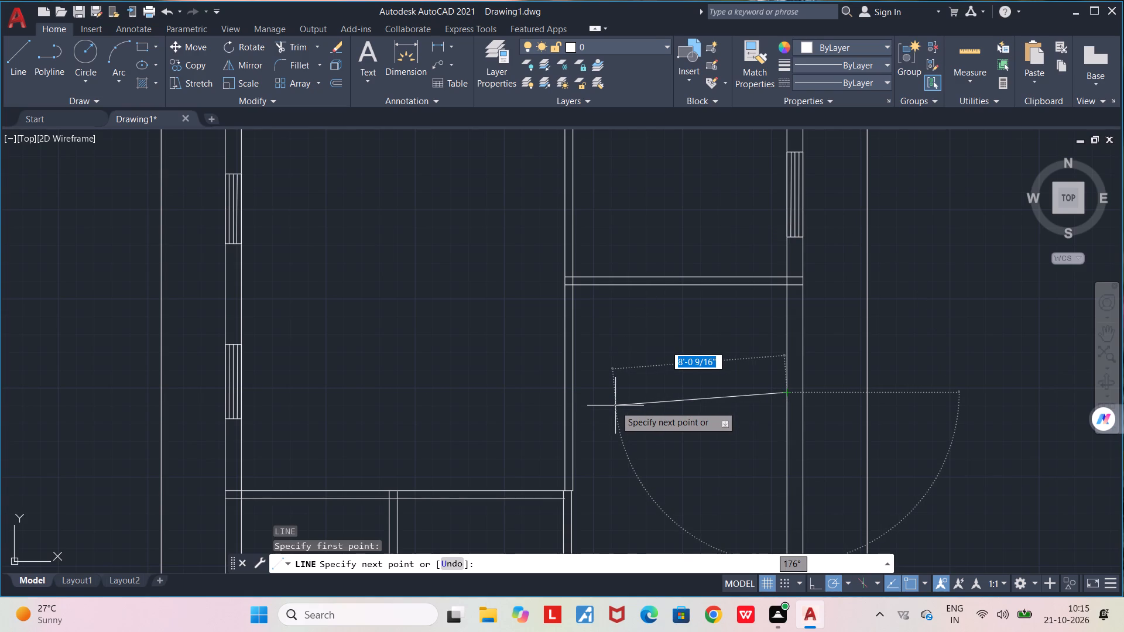
left_click(645, 390)
key("space")
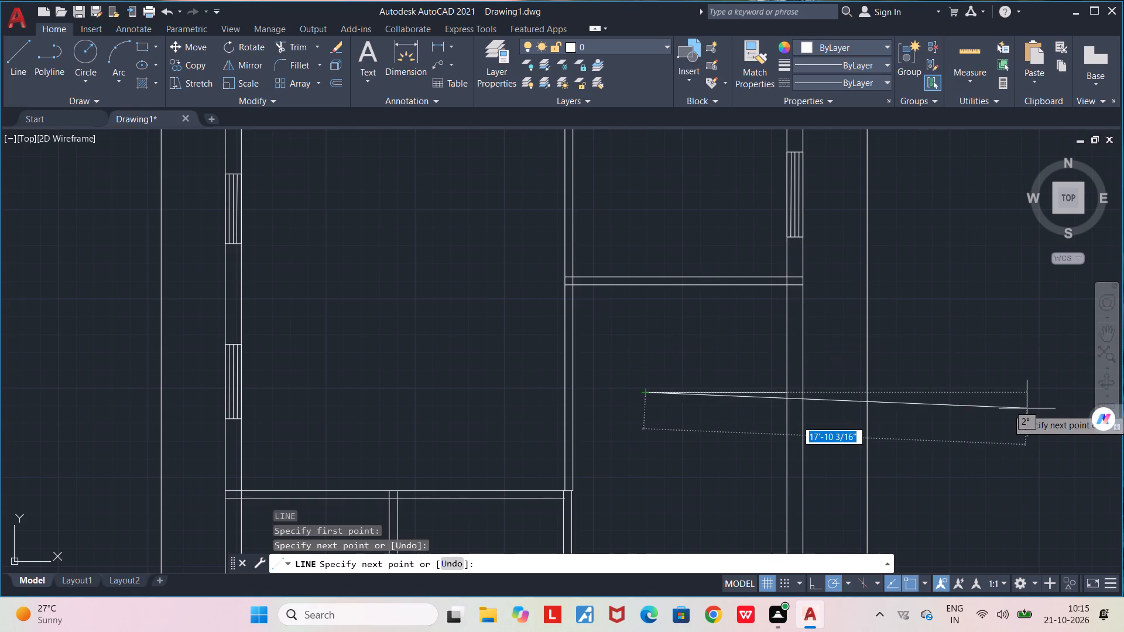
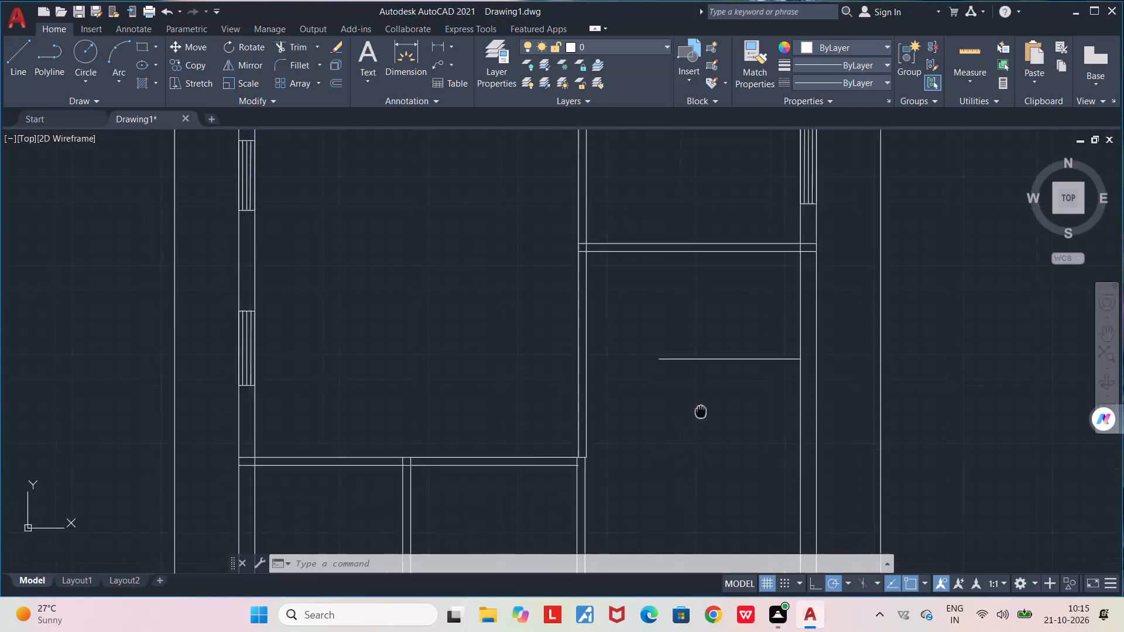
Draw a vertical line about 6'-1" long northward from the west end of the new horizontal line, crossing the room's north wall.
scroll(806, 236, "down", 2)
middle_click_drag(793, 242, 667, 339)
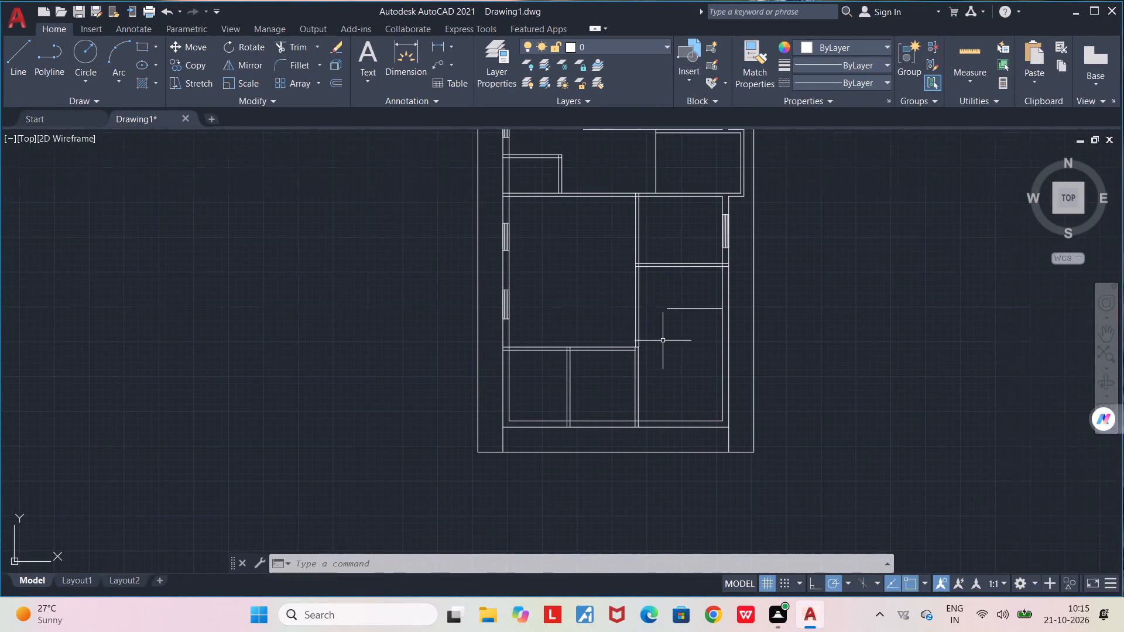
scroll(669, 306, "up", 2)
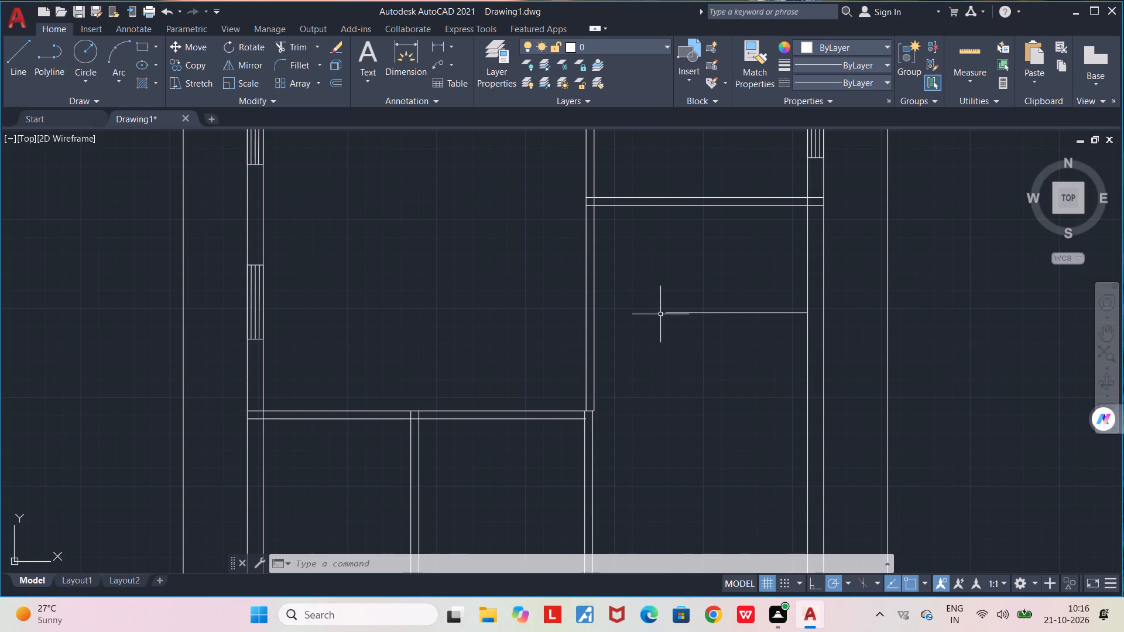
key("l")
key("Return")
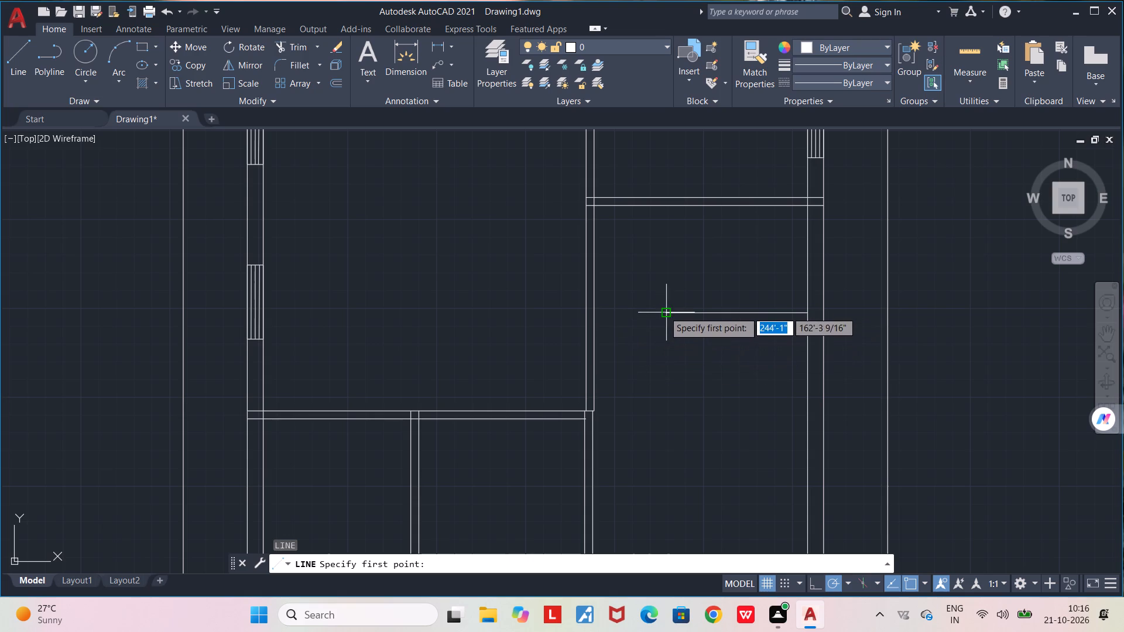
left_click(664, 311)
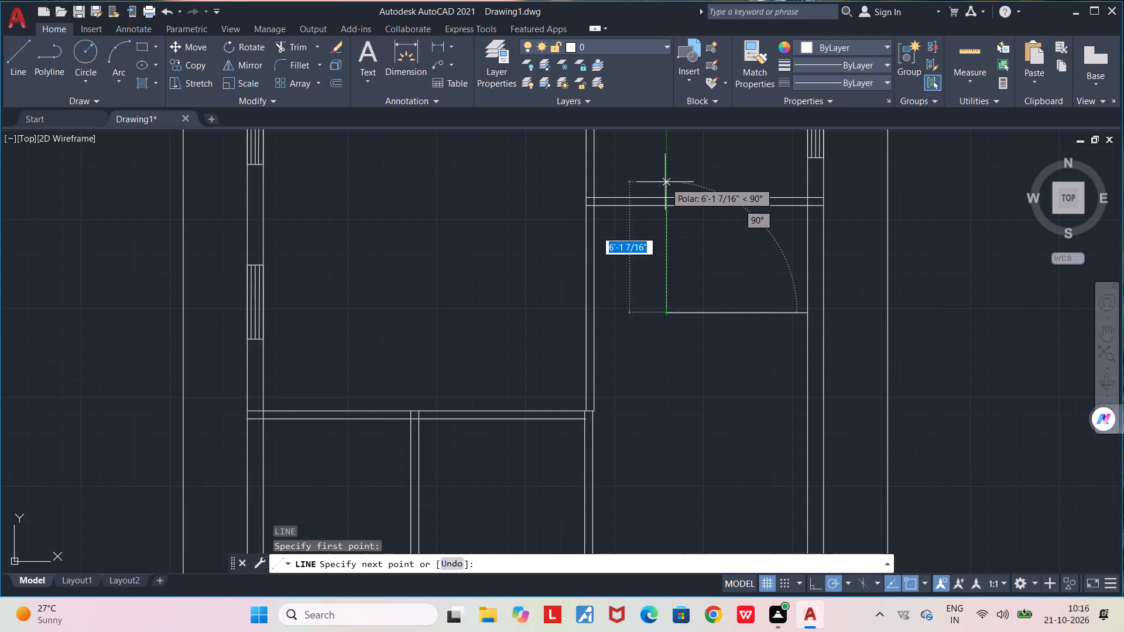
left_click(665, 182)
key("space")
Trim the new vertical line's upper end back to the lower face of the lower-right room's north wall.
type("TR")
key("Return")
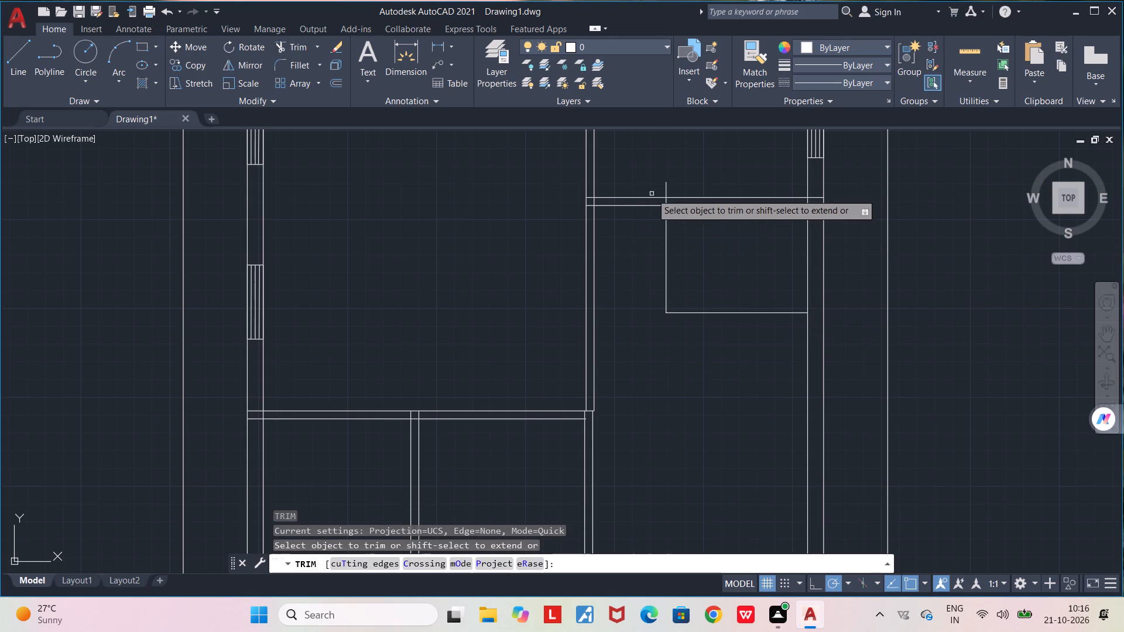
left_click(664, 186)
left_click(668, 188)
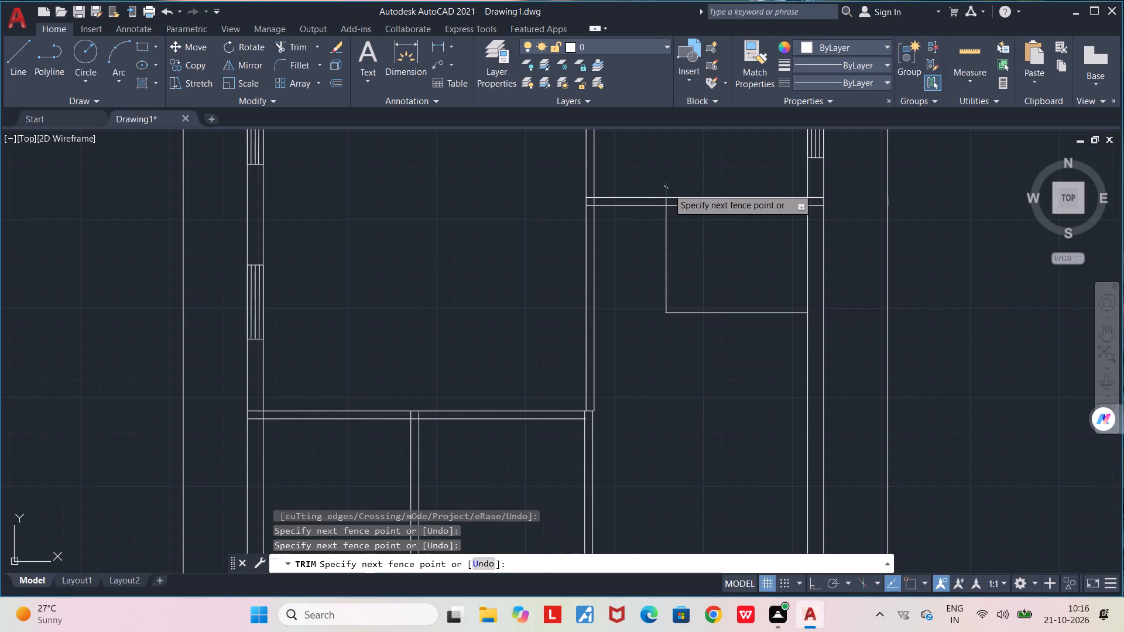
scroll(668, 188, "up", 4)
left_click(657, 272)
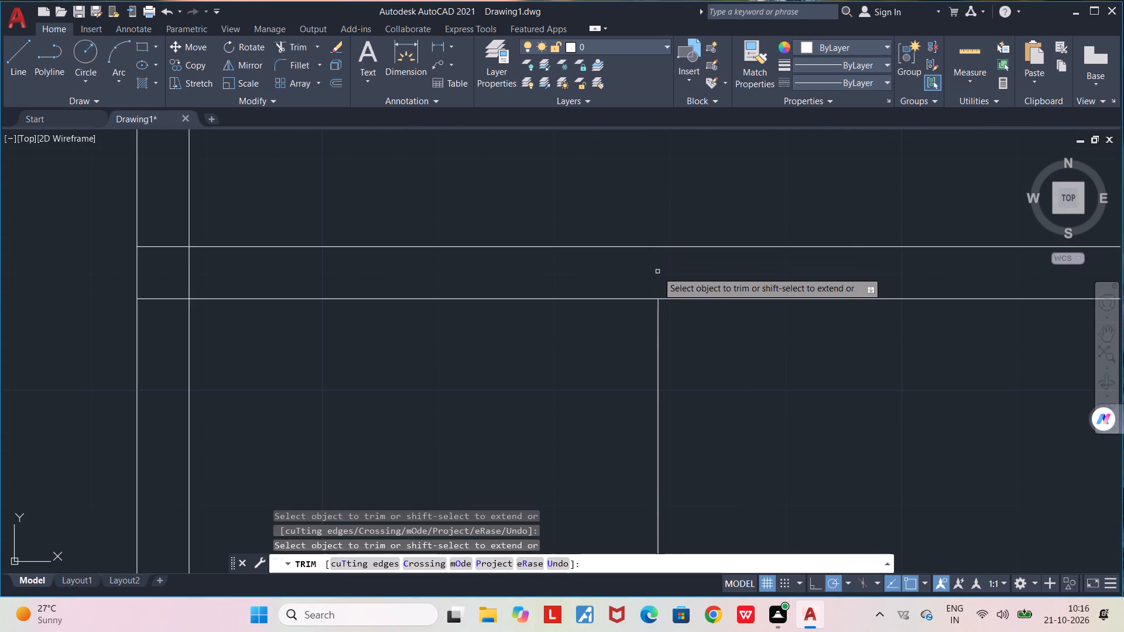
scroll(657, 272, "down", 4)
key("space")
Offset the small enclosure's west and south lines 4.5" inward to give both walls thickness.
middle_click_drag(736, 344, 757, 331)
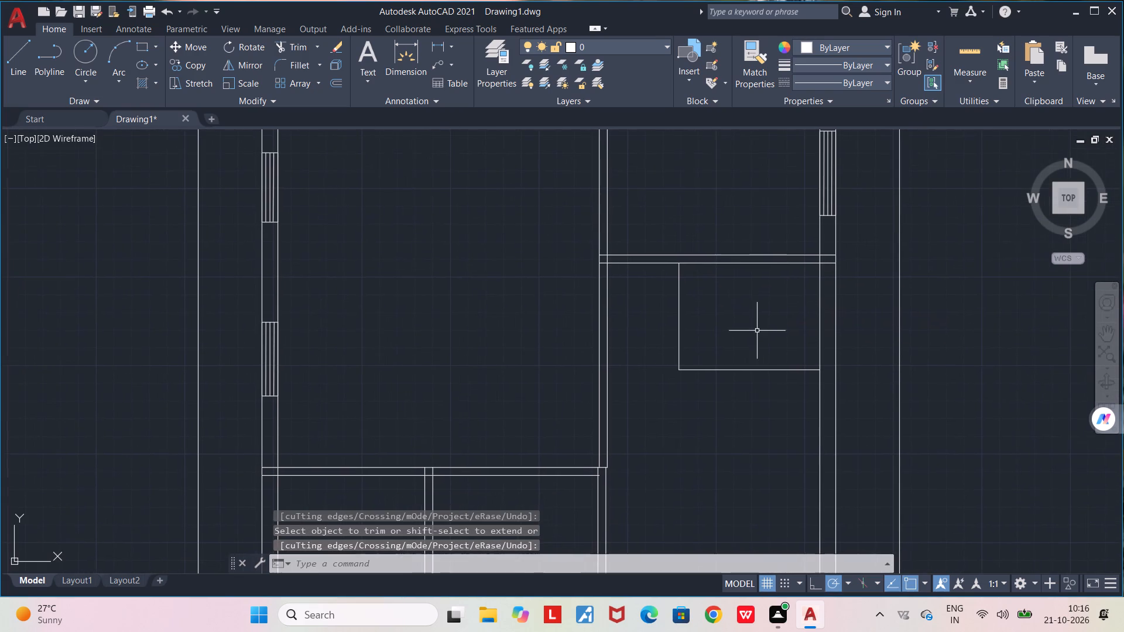
type("OFF")
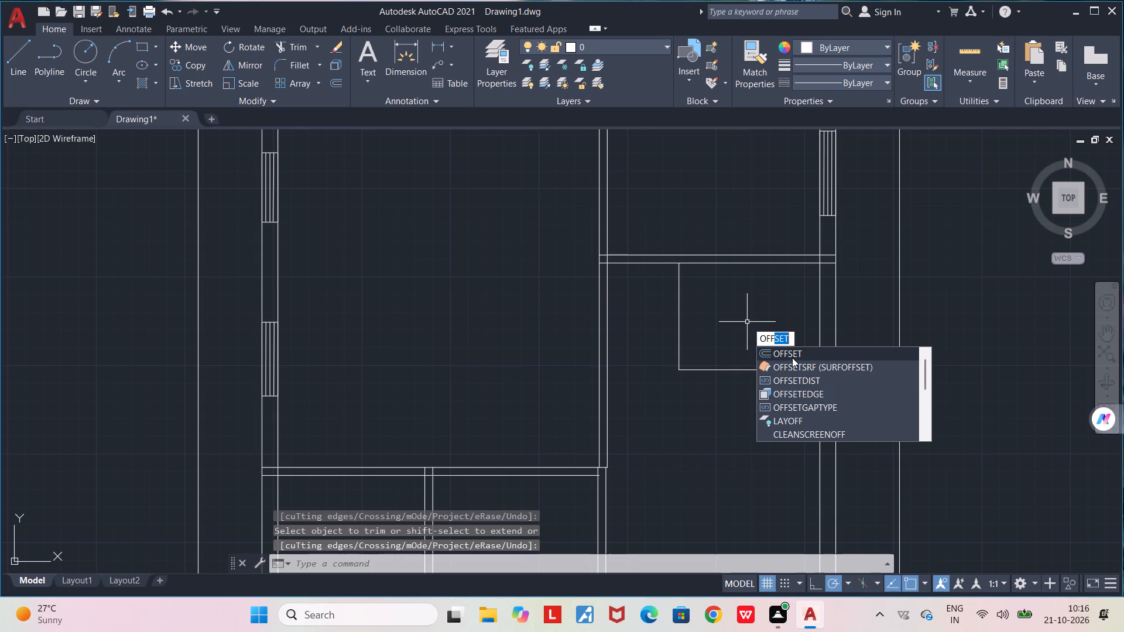
left_click(792, 358)
left_click(677, 330)
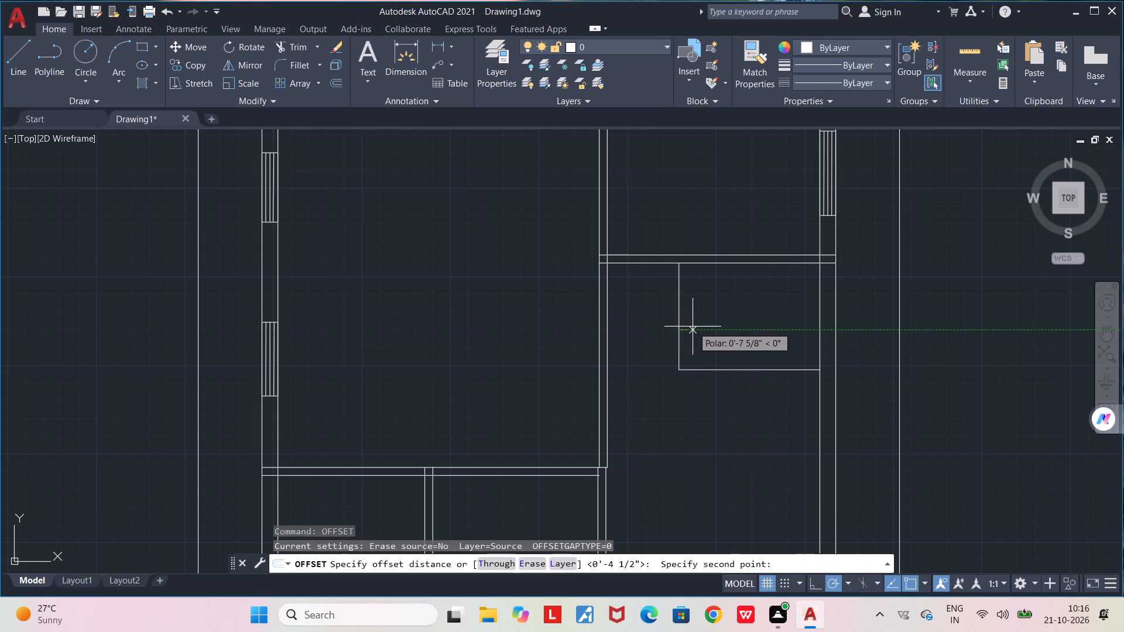
type("4.5\"")
key("shift+Return")
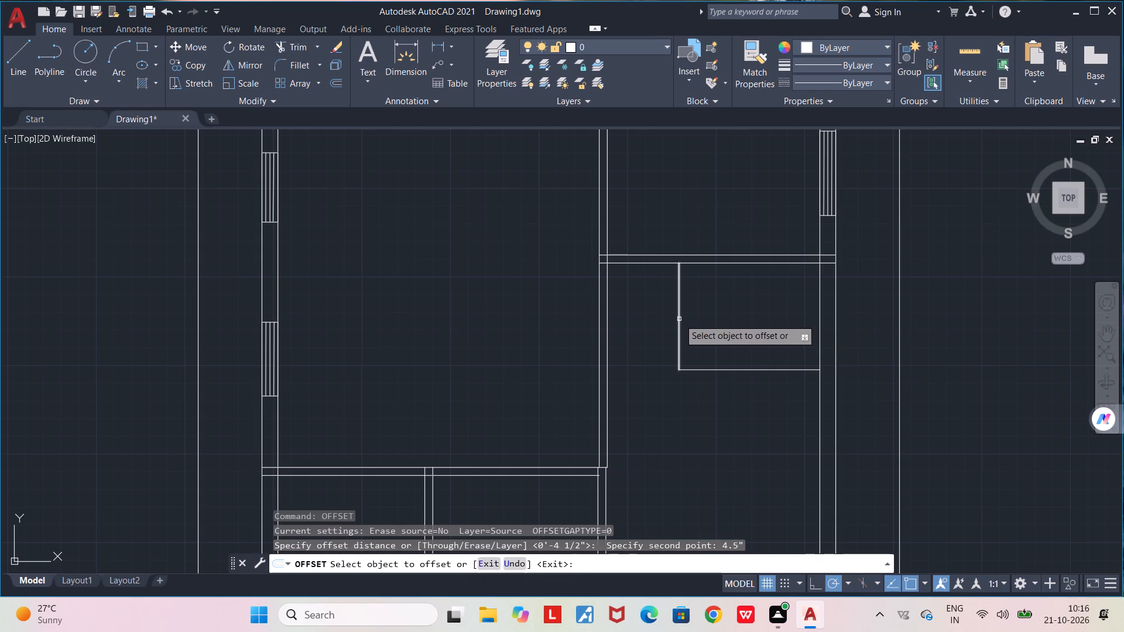
left_click(679, 319)
left_click(705, 324)
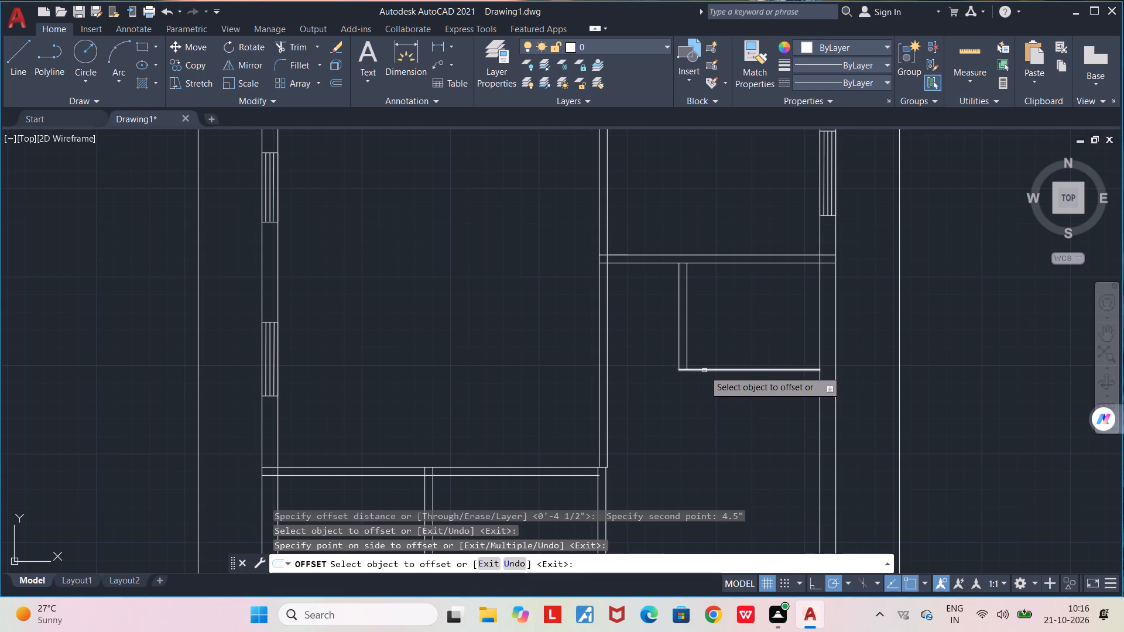
left_click(704, 370)
left_click(701, 351)
middle_click_drag(753, 320, 761, 366)
scroll(761, 366, "down", 3)
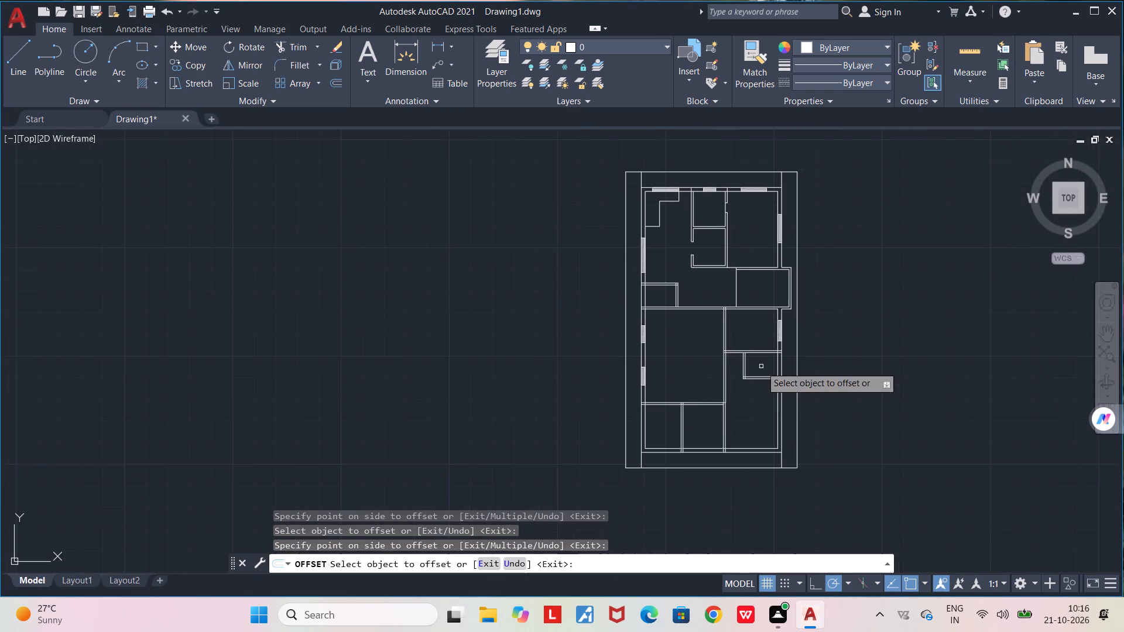
key("space")
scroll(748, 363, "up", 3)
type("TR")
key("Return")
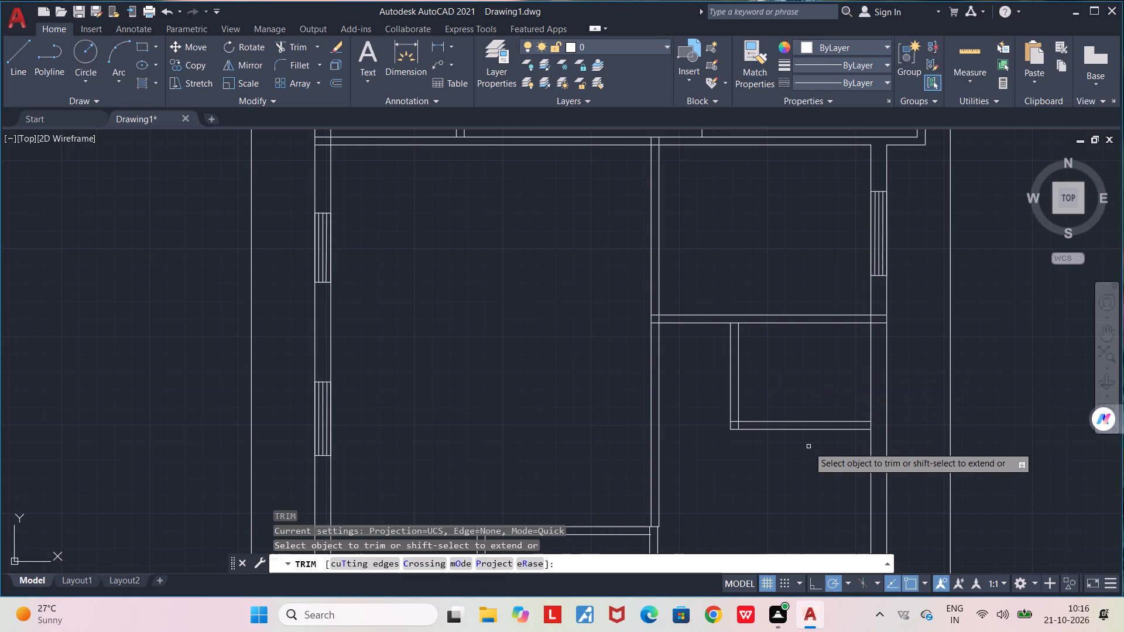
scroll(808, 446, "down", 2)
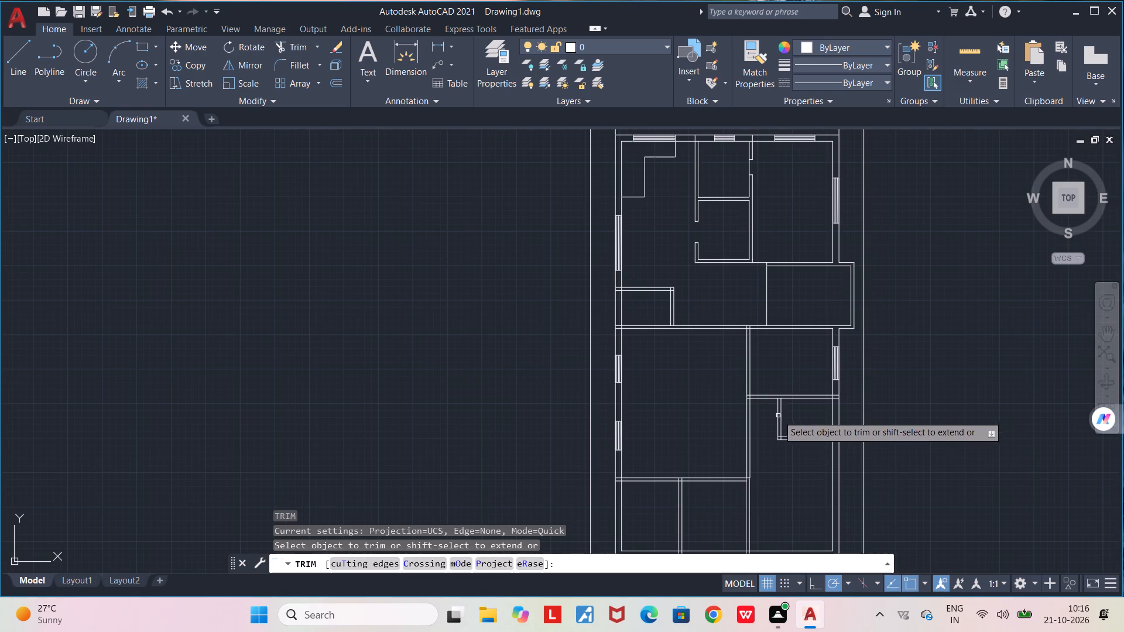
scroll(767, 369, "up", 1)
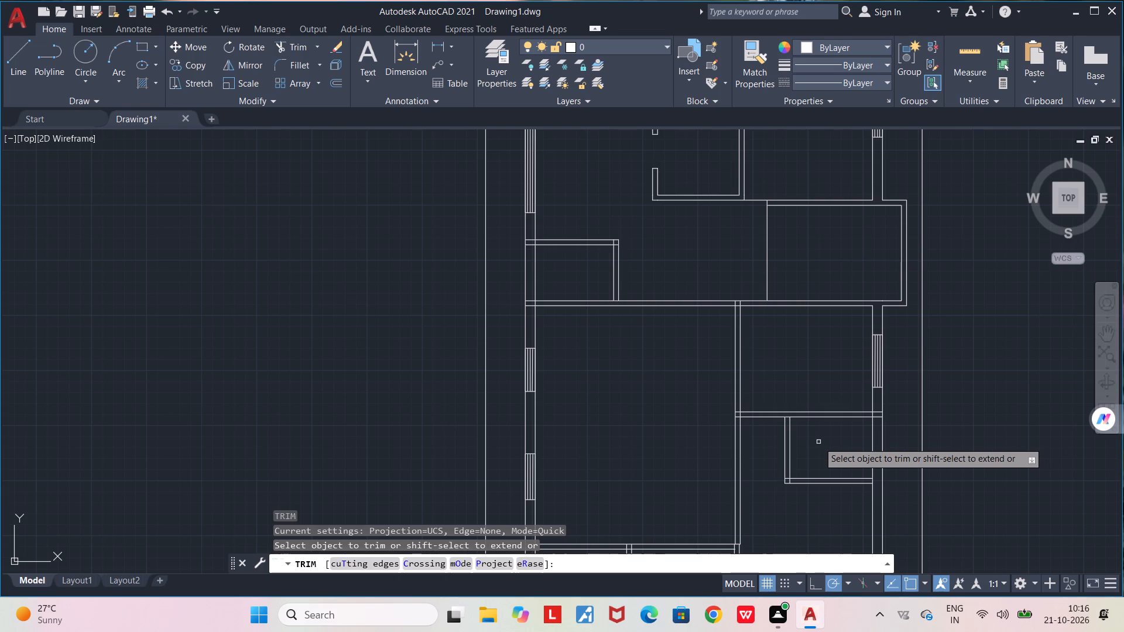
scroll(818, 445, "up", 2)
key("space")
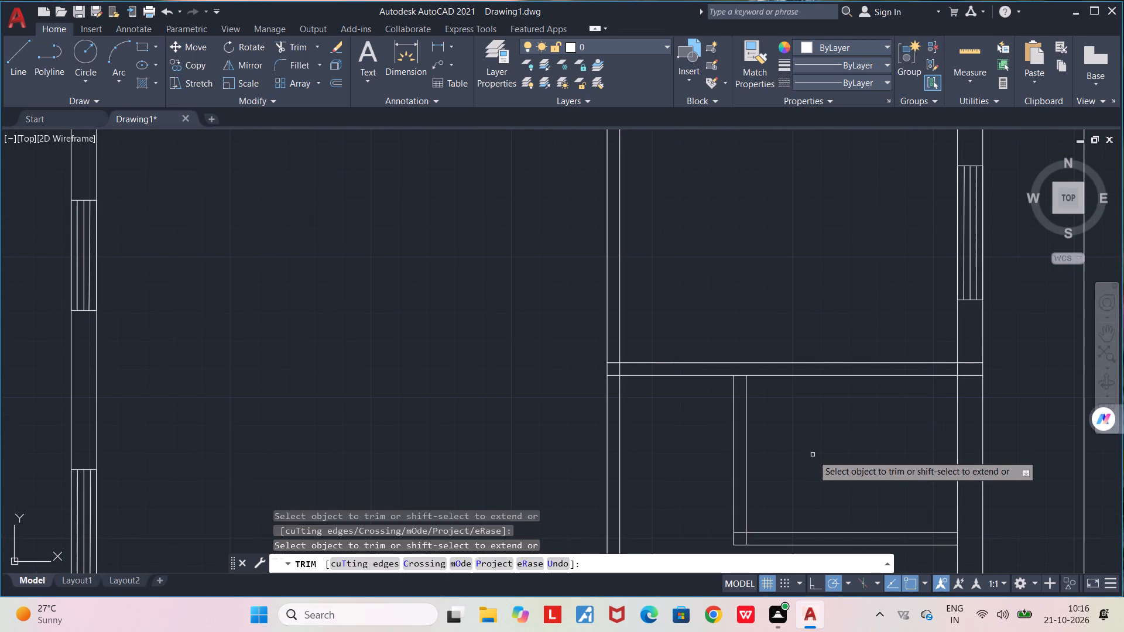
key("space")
Draw a vertical line about 5'-11" long from the midpoint of the enclosure's inner south wall line northward past the north wall.
key("l")
key("Return")
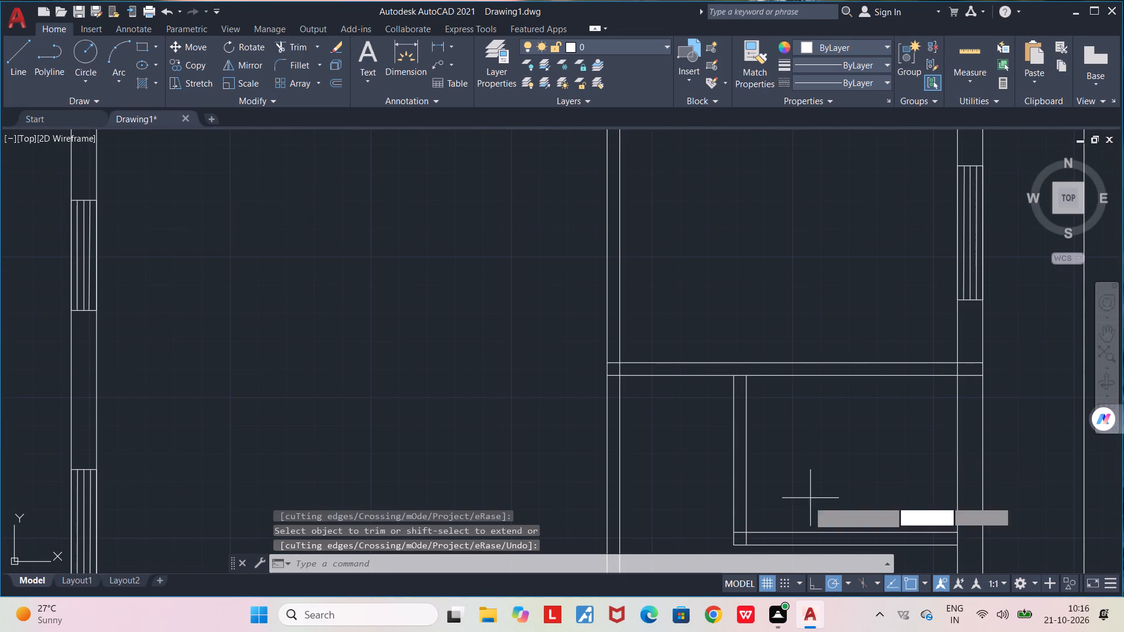
left_click(849, 532)
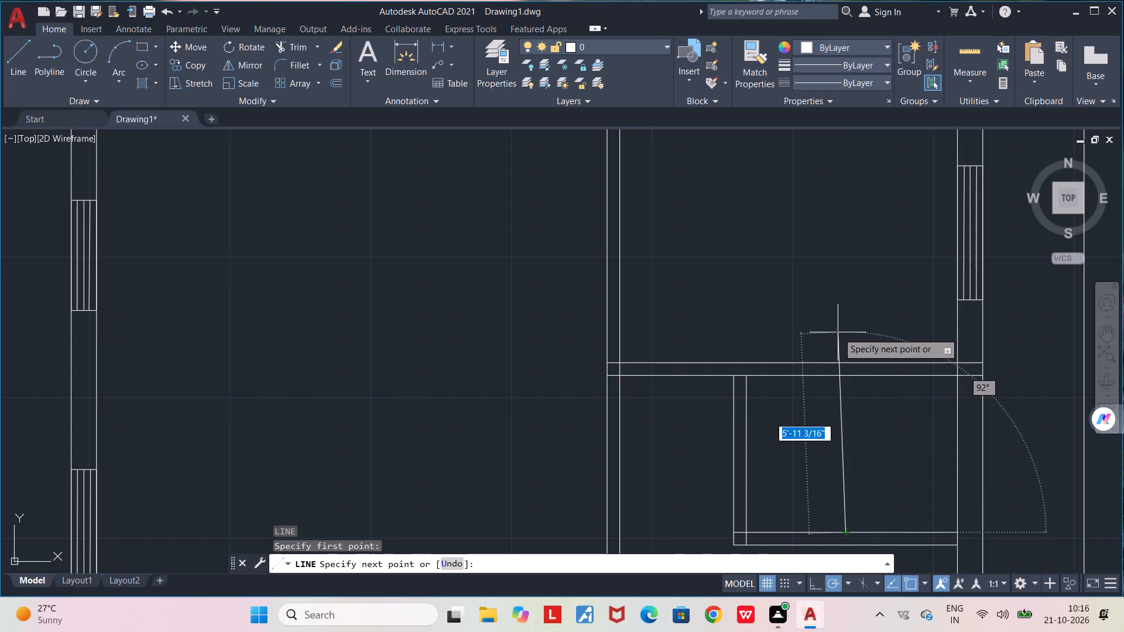
left_click(841, 330)
key("space")
Trim the dividing line's upper end above and within the north wall, back to the wall's lower face.
type("TR")
key("Return")
left_click(846, 344)
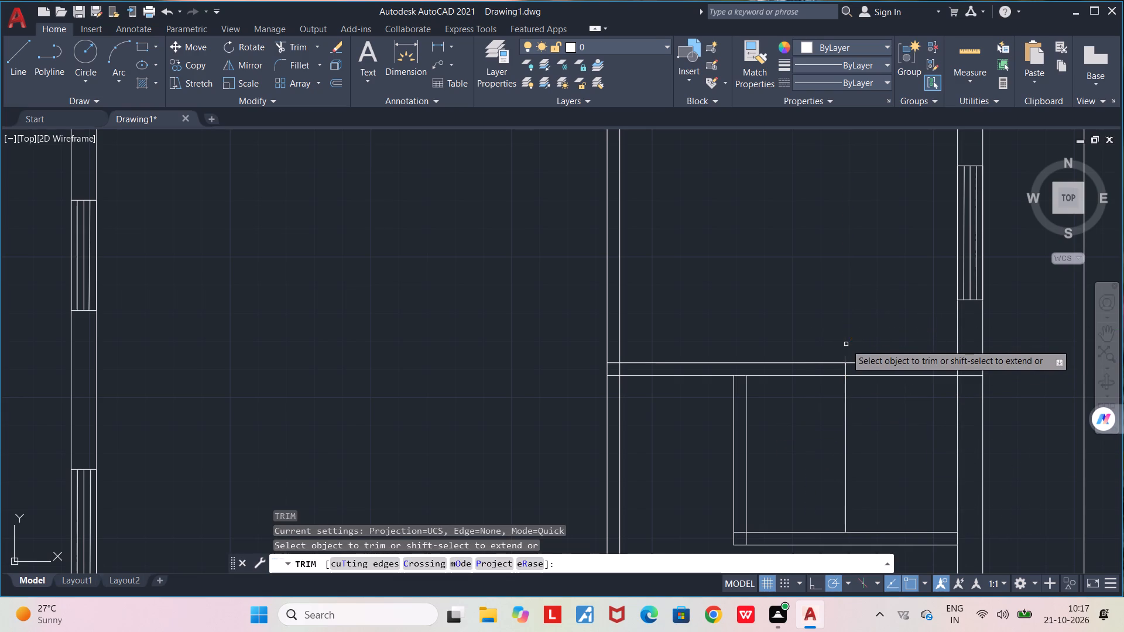
left_click(845, 370)
scroll(859, 476, "down", 2)
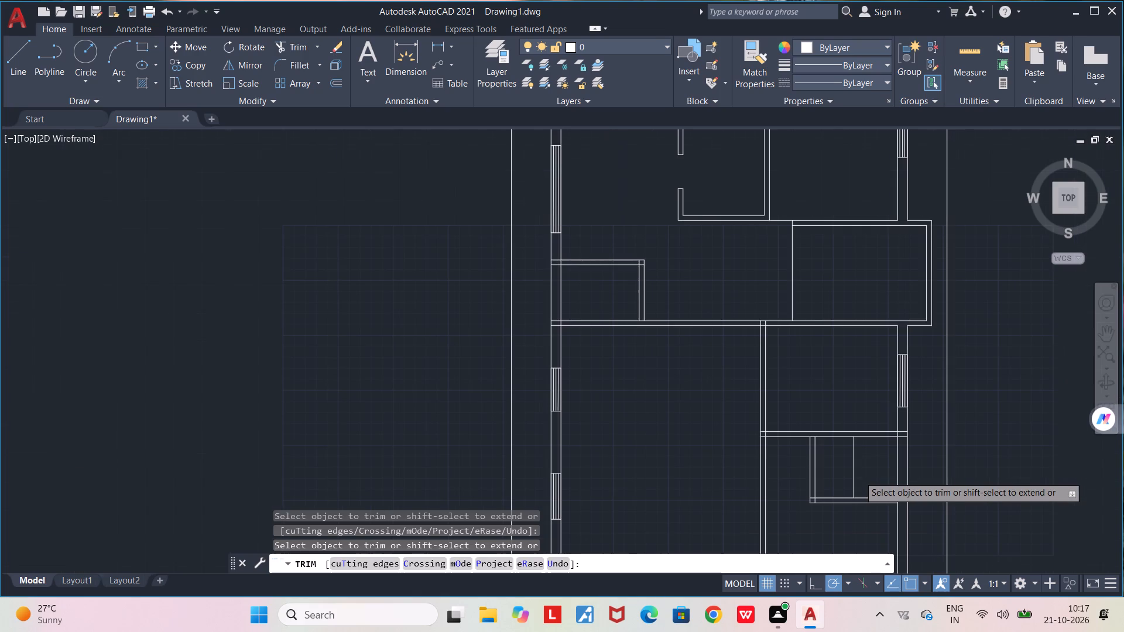
scroll(858, 496, "up", 1)
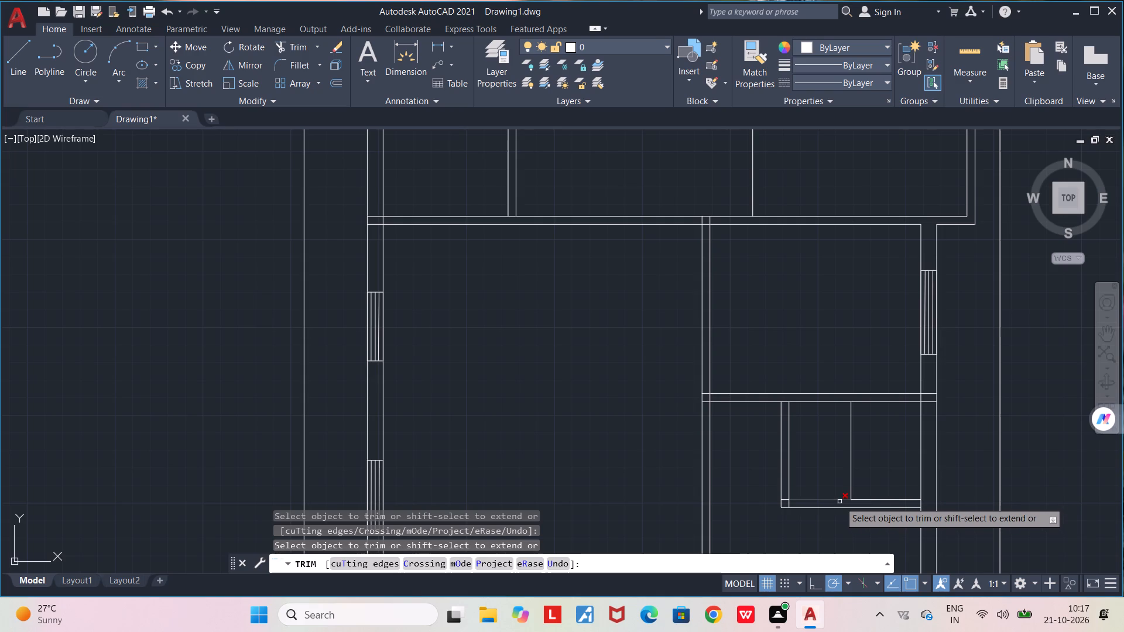
key("space")
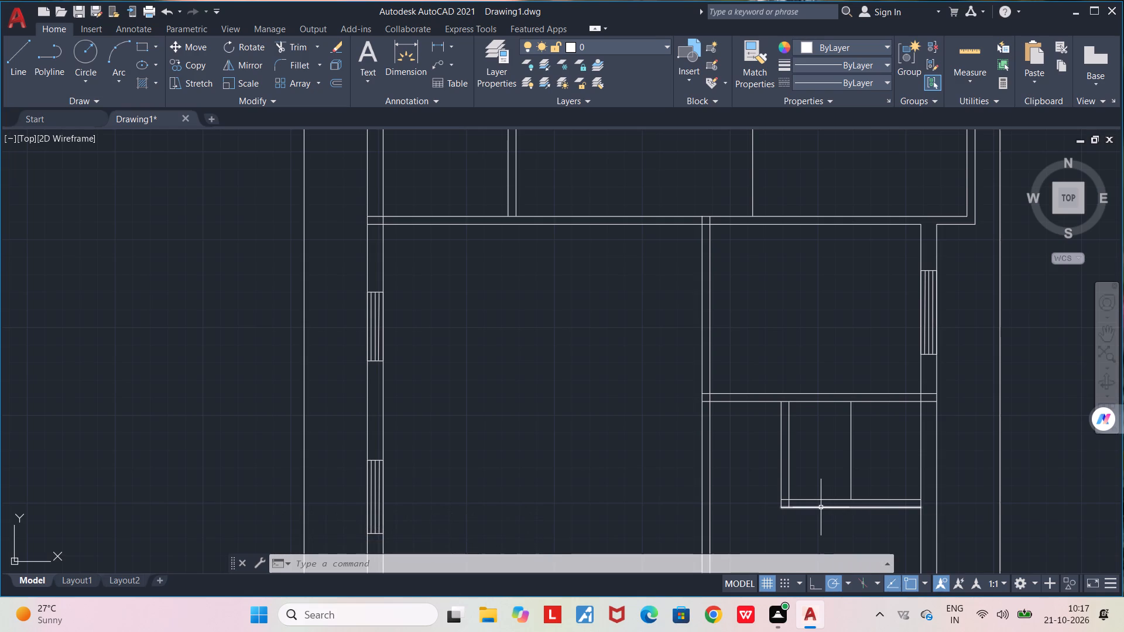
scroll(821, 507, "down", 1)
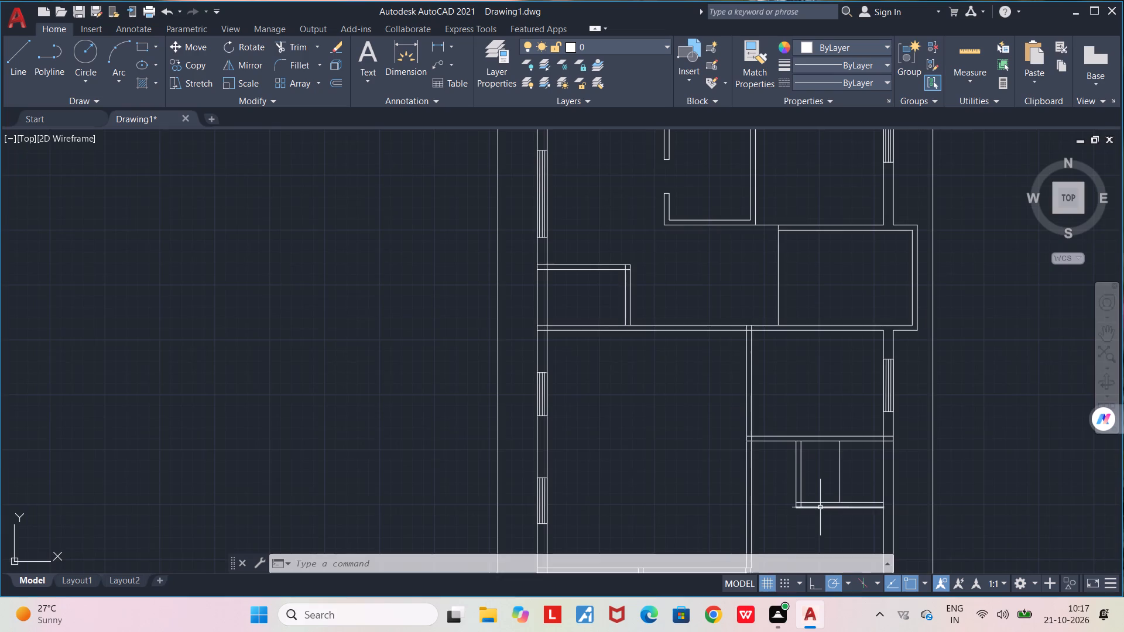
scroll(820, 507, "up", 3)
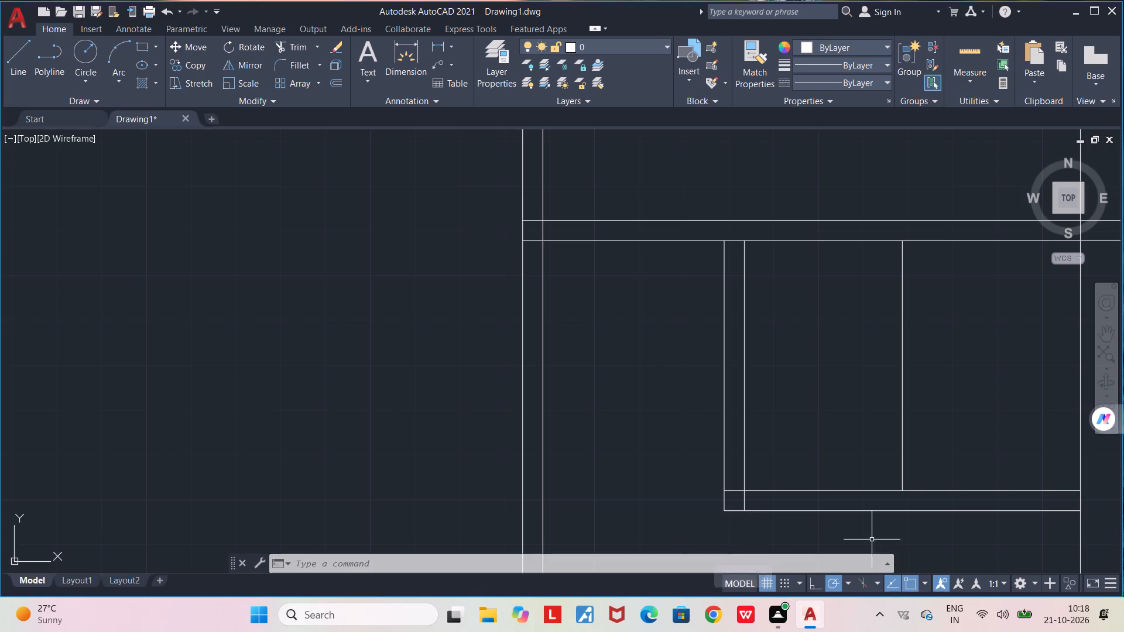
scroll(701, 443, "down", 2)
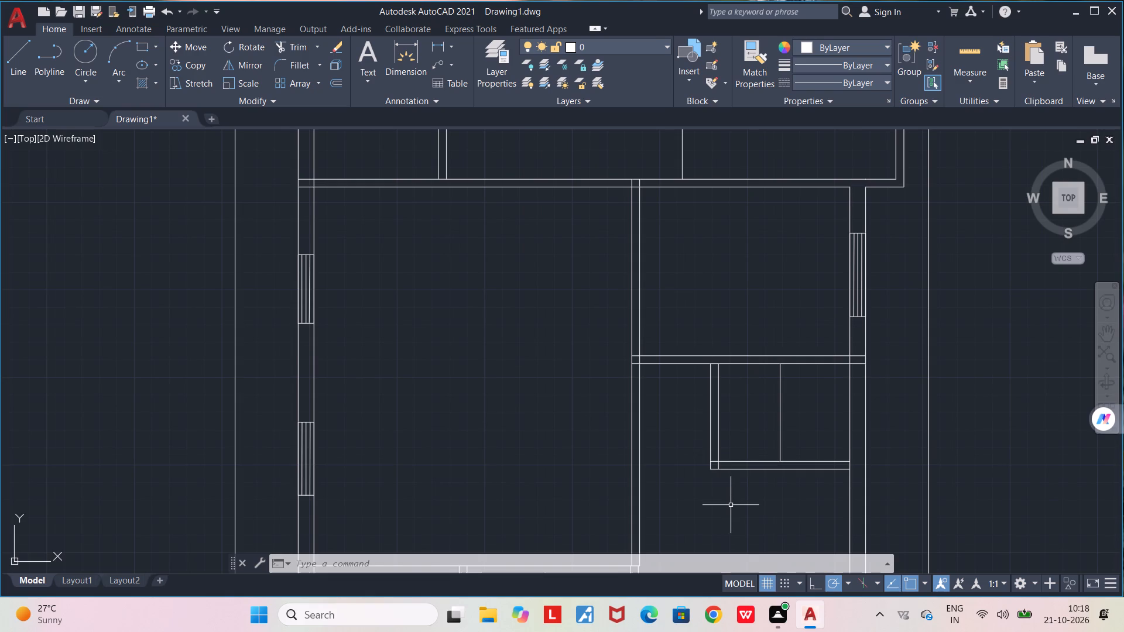
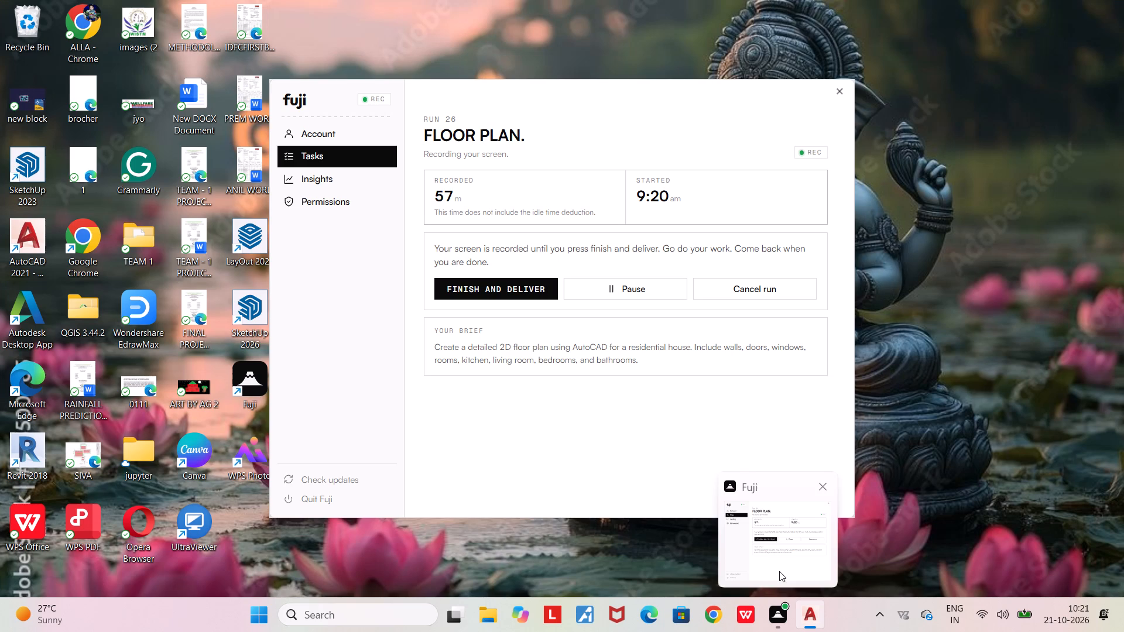
Examine the floor plan's wall junctions, focusing on where the small west room's walls meet the exterior west wall.
scroll(588, 390, "down", 3)
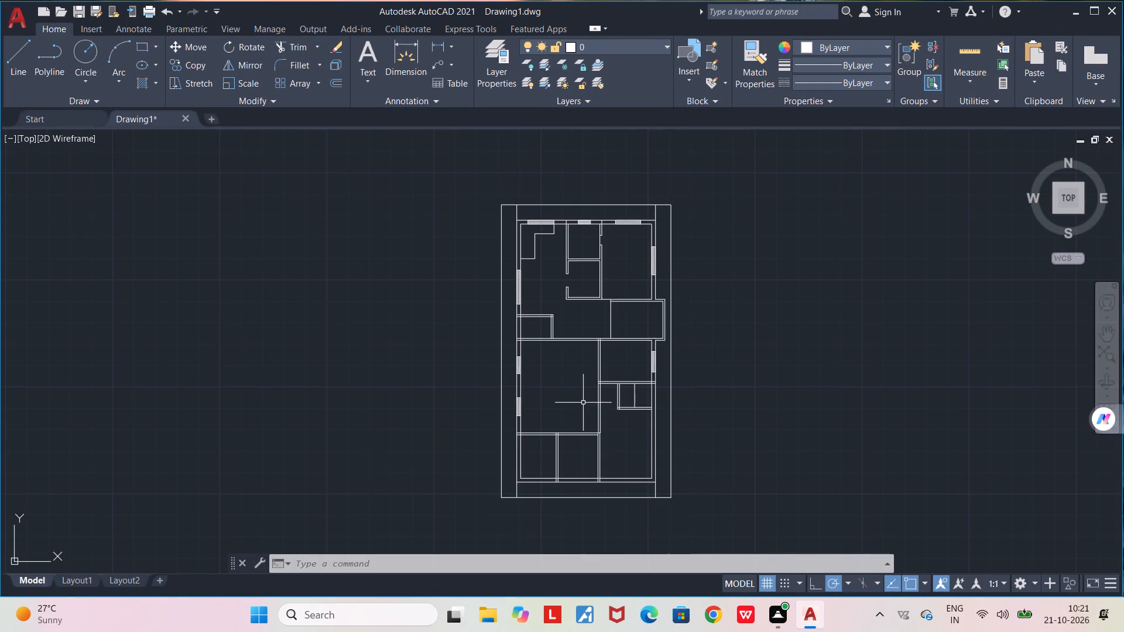
scroll(563, 421, "up", 2)
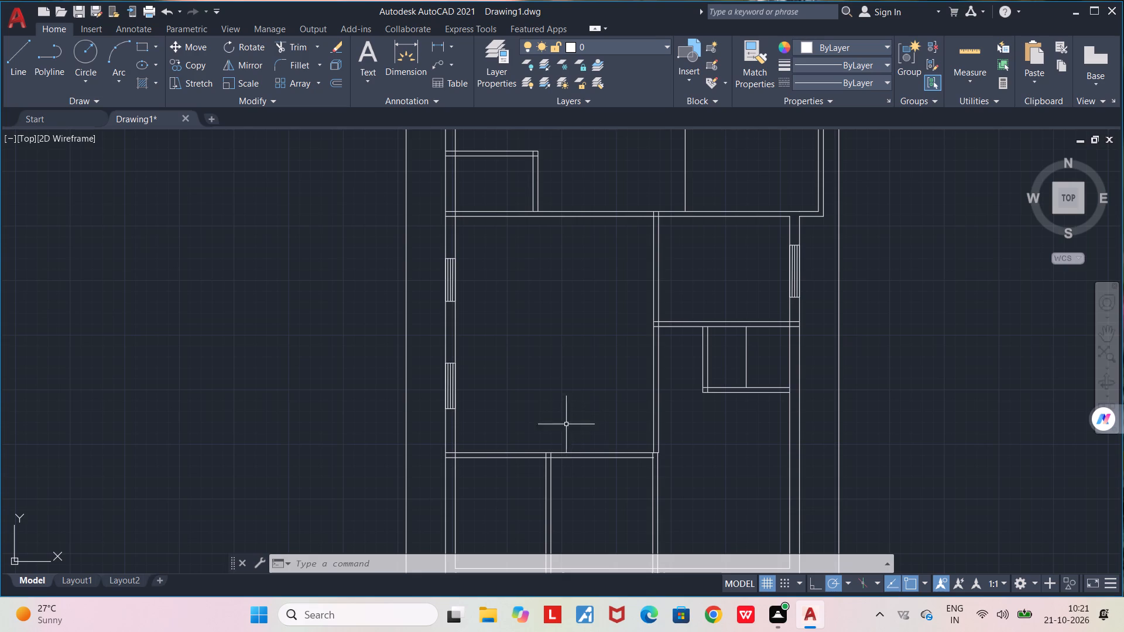
middle_click_drag(562, 398, 536, 480)
middle_click_drag(525, 429, 525, 533)
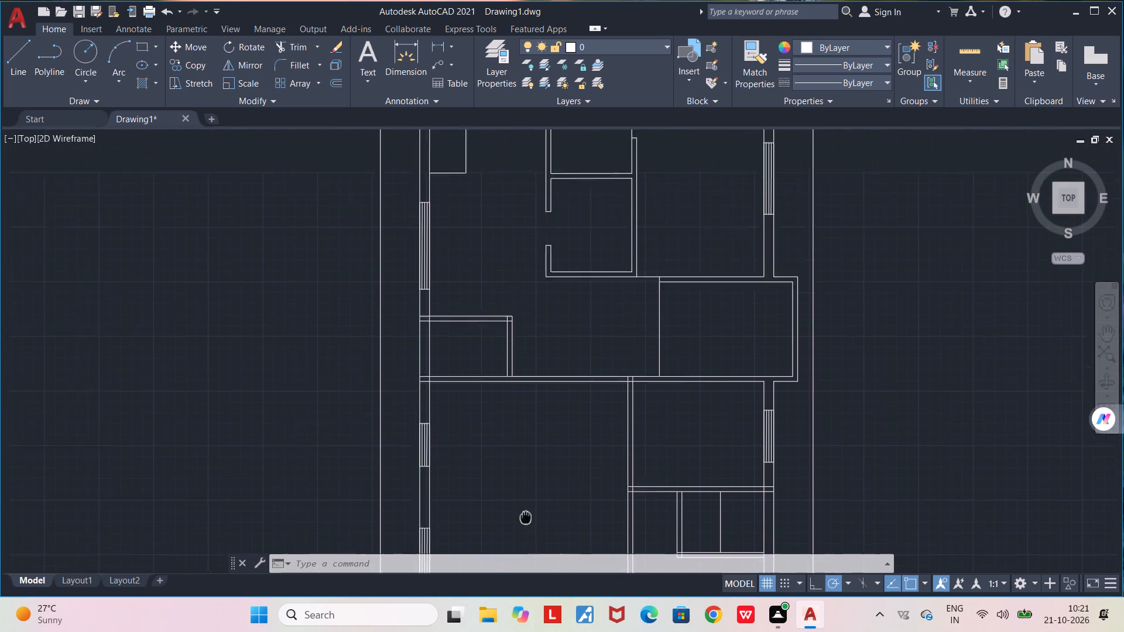
middle_click_drag(525, 533, 525, 566)
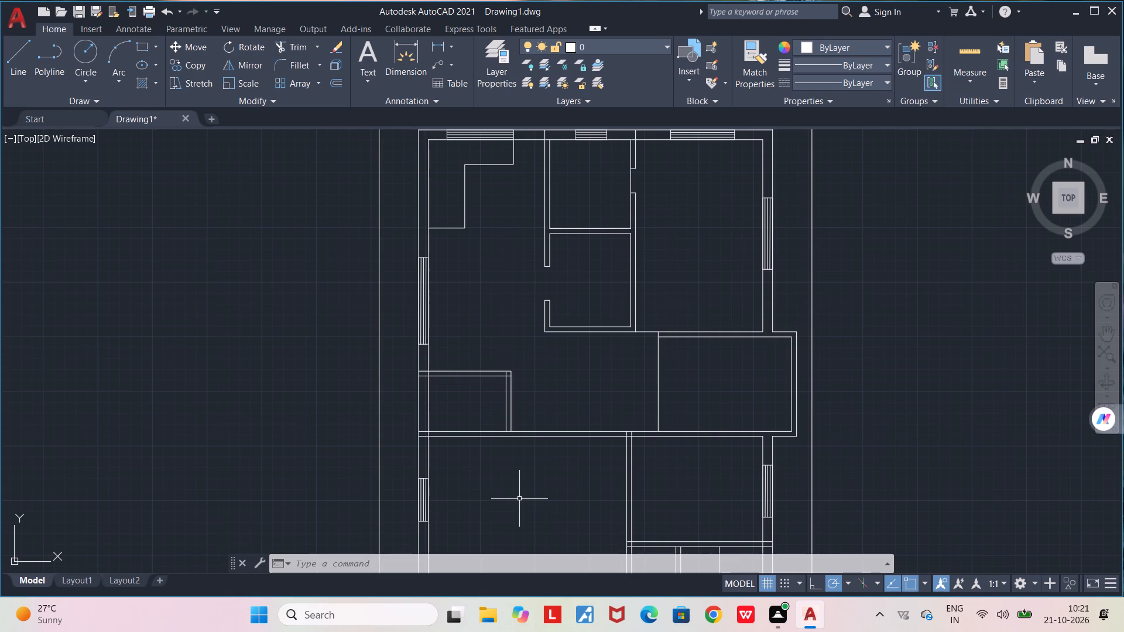
scroll(519, 506, "up", 1)
scroll(519, 506, "down", 1)
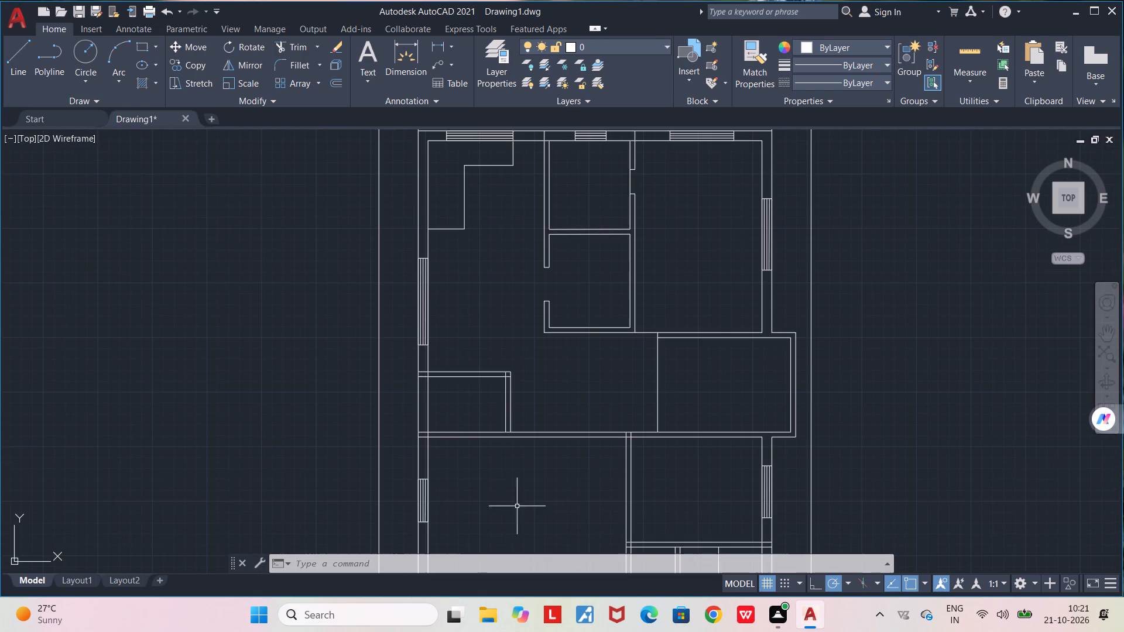
scroll(468, 496, "up", 1)
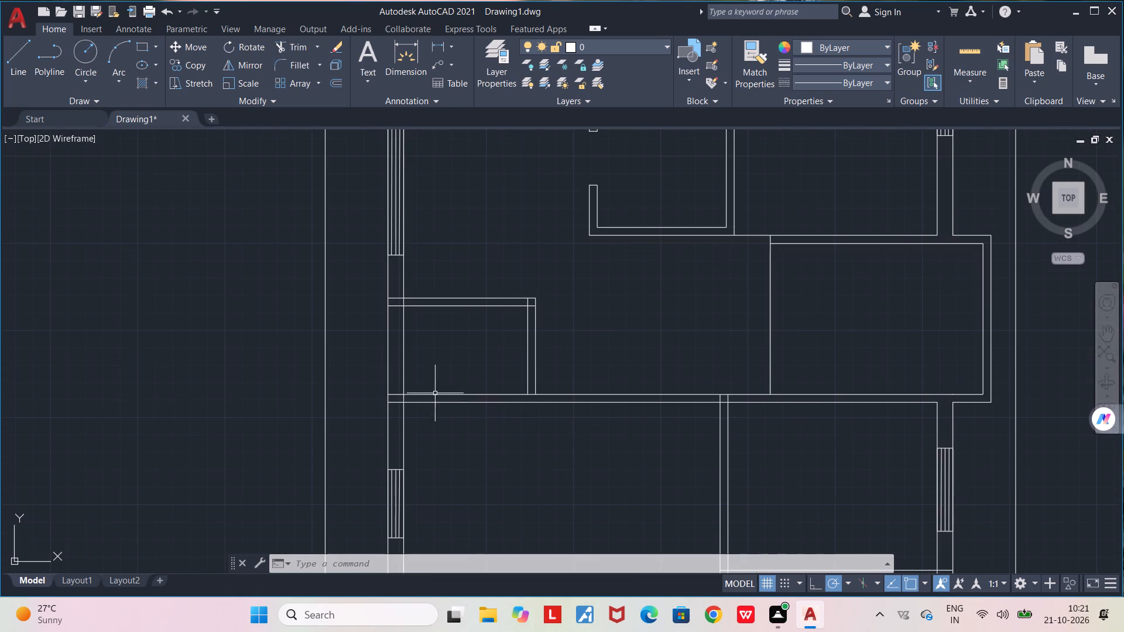
middle_click_drag(443, 356, 471, 441)
scroll(418, 386, "up", 1)
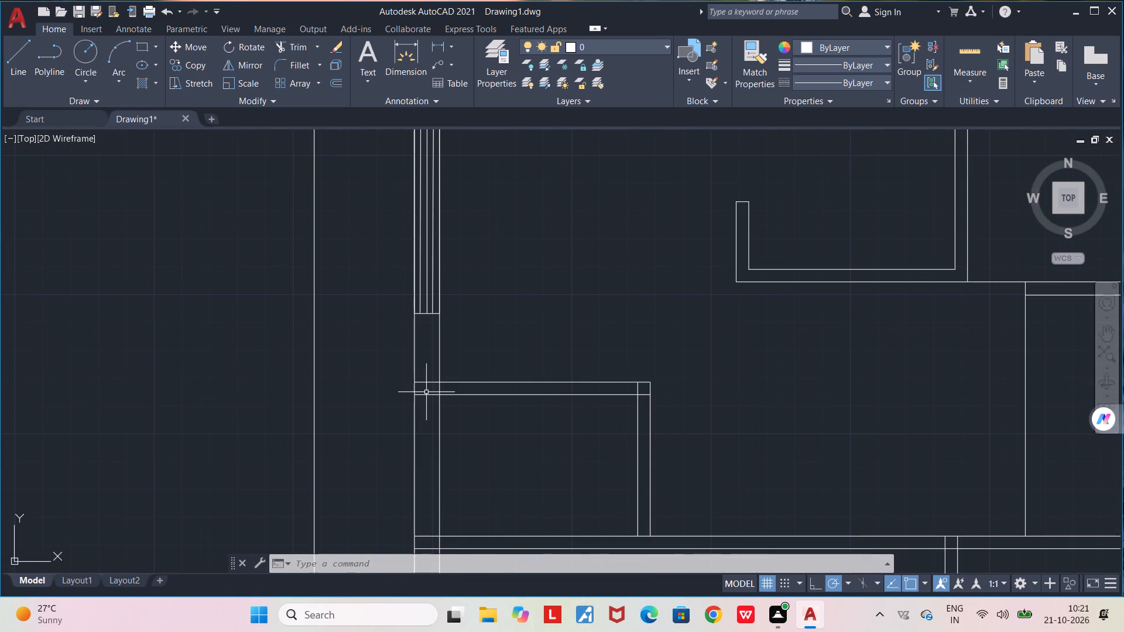
scroll(427, 392, "up", 2)
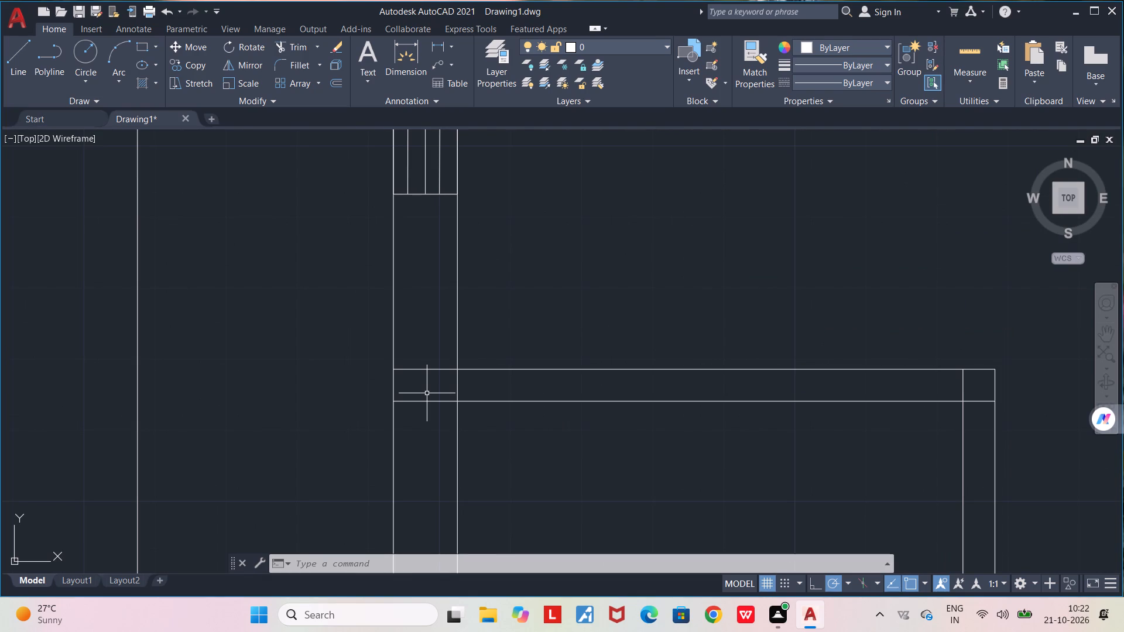
scroll(427, 393, "up", 1)
scroll(427, 393, "down", 1)
scroll(428, 425, "up", 1)
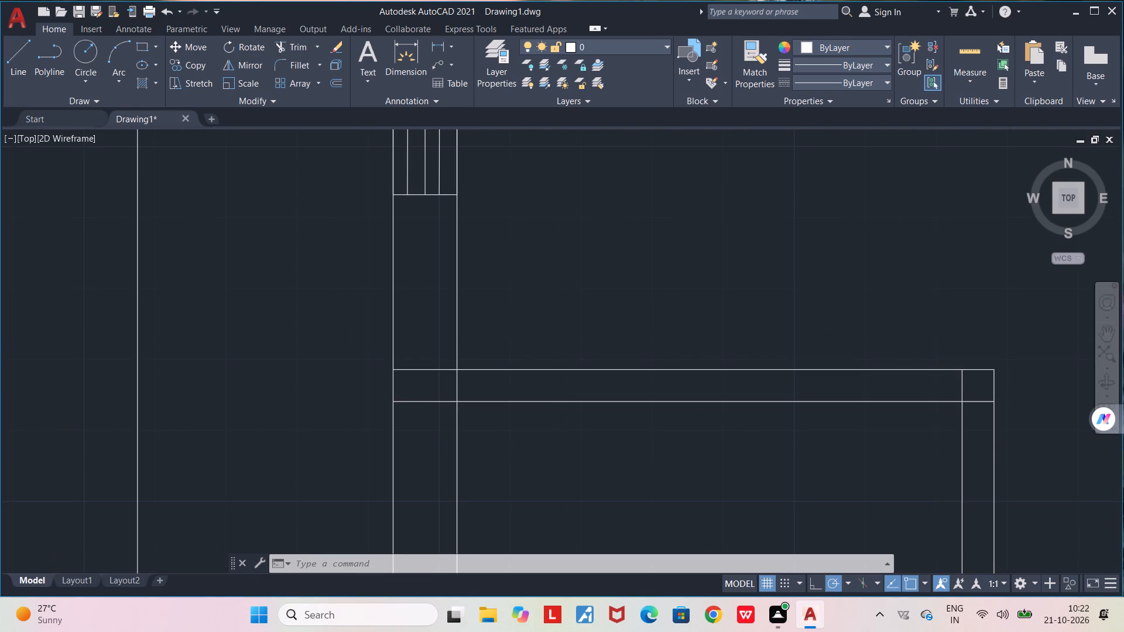
middle_click_drag(428, 425, 353, 446)
scroll(353, 446, "down", 1)
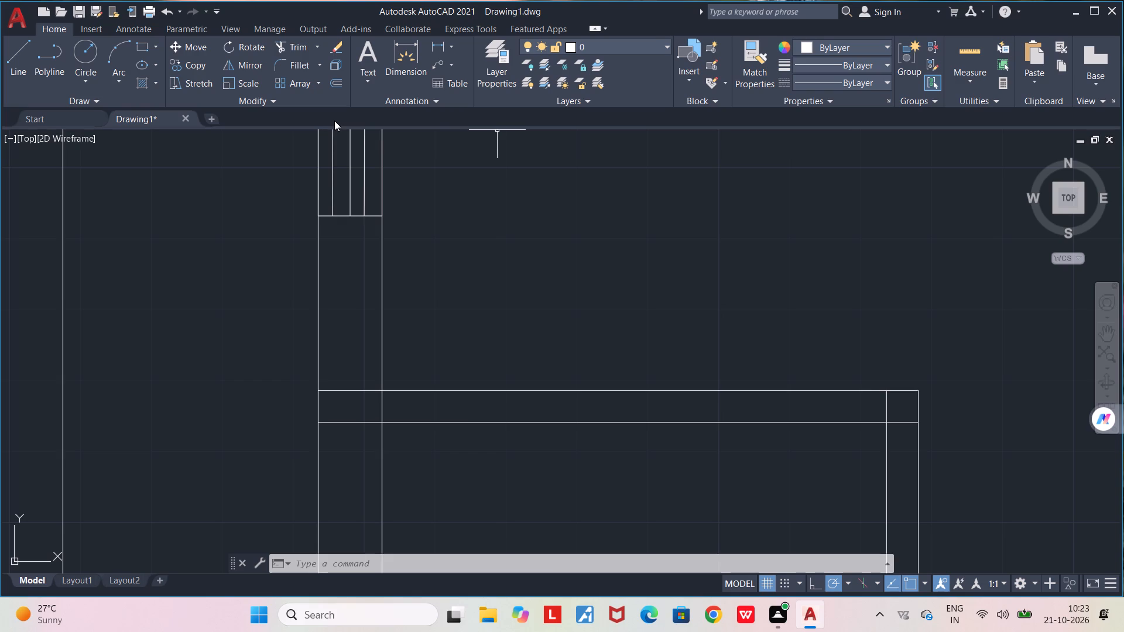
scroll(515, 324, "down", 2)
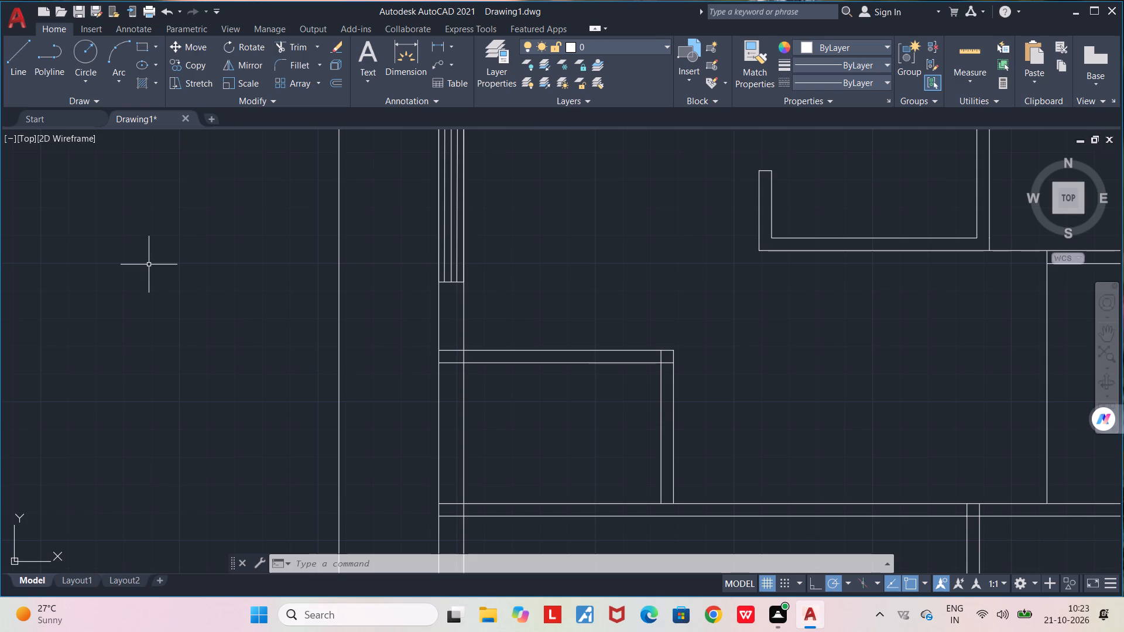
Review the file saving and automatic save settings in the Options dialog, then close it.
type("OP")
key("Return")
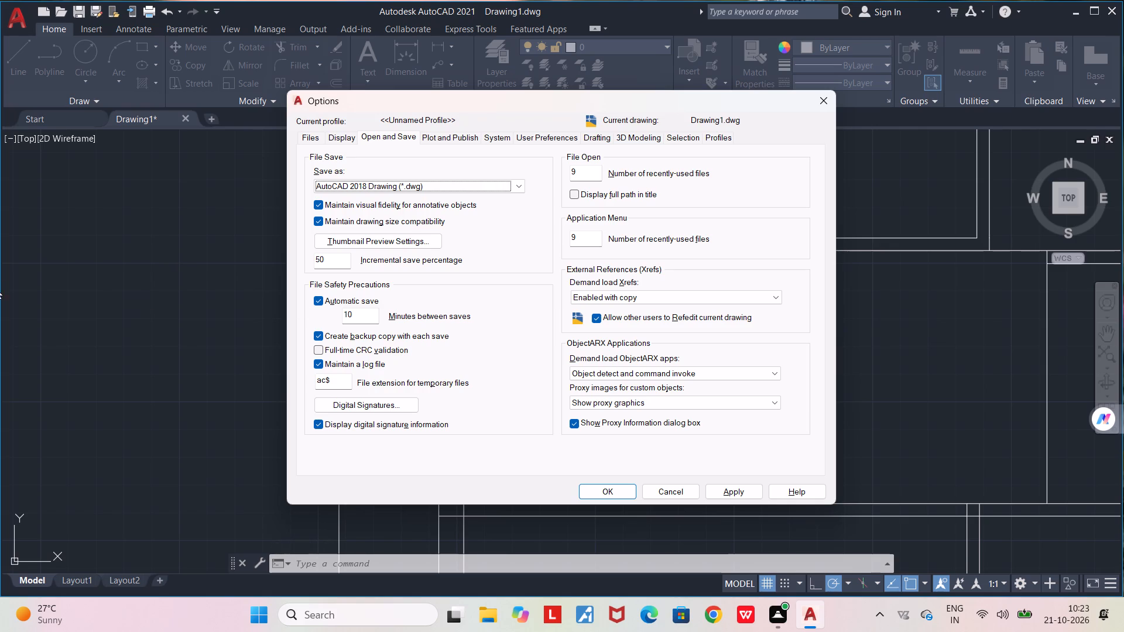
left_click(595, 492)
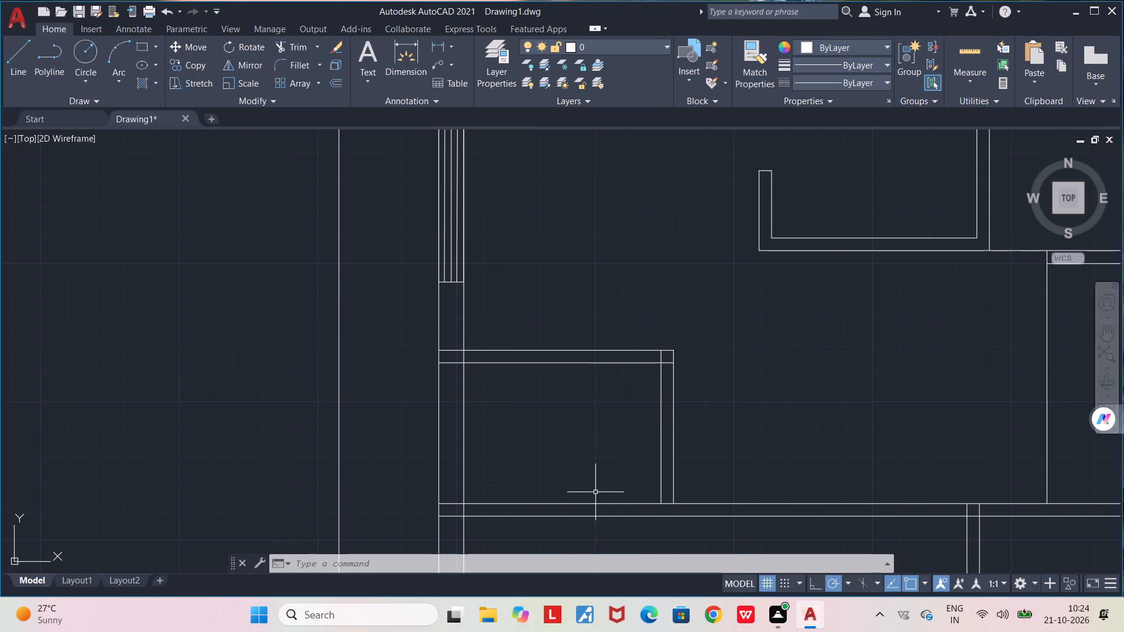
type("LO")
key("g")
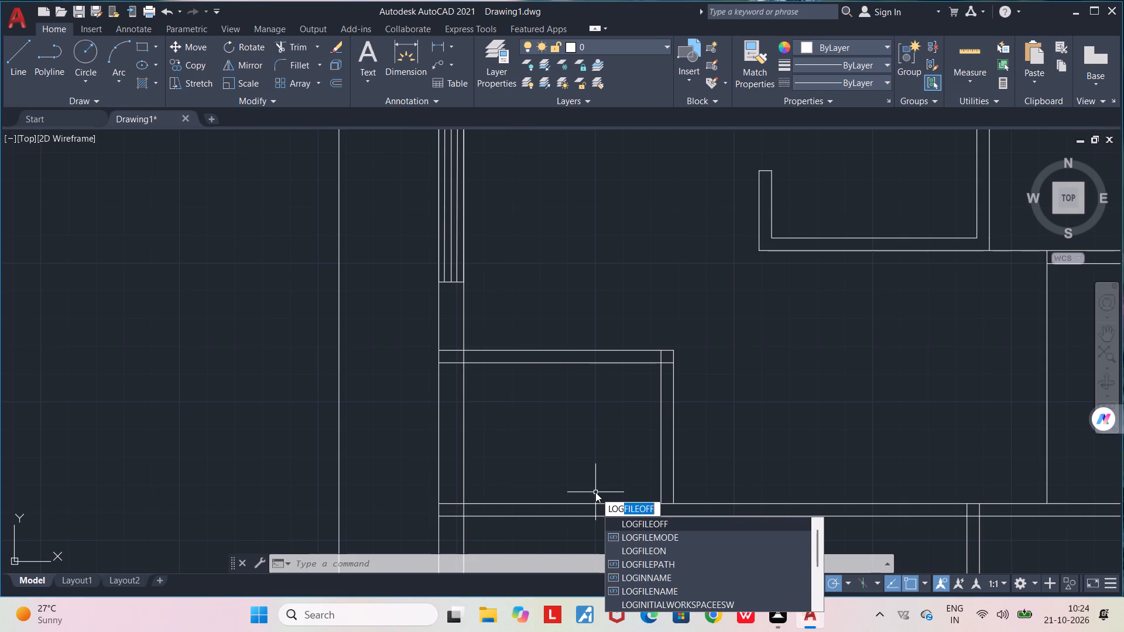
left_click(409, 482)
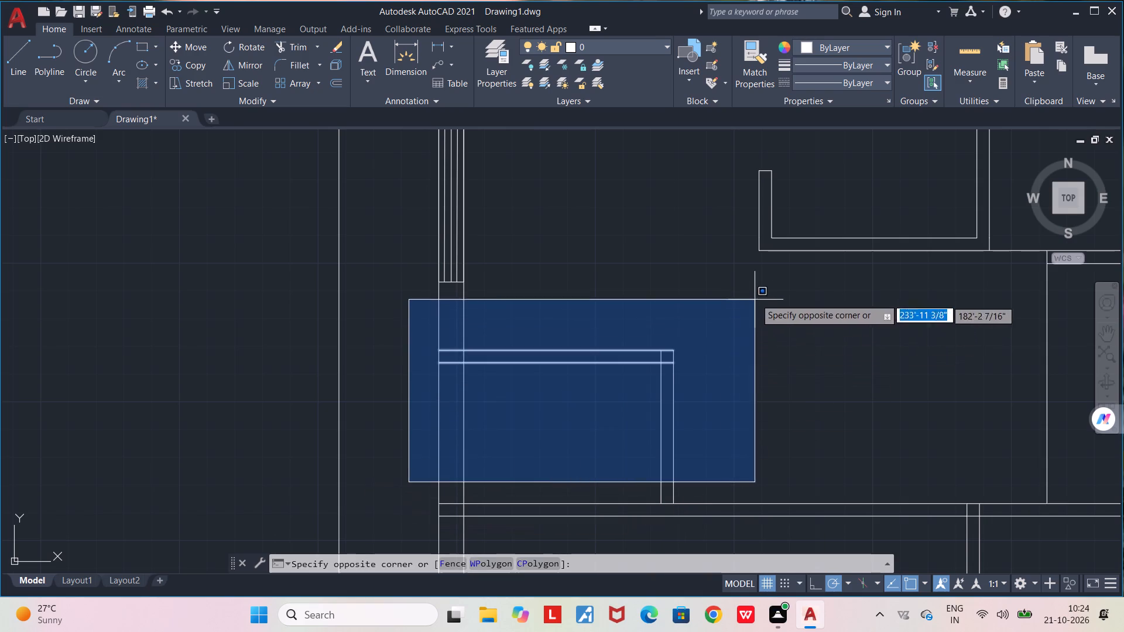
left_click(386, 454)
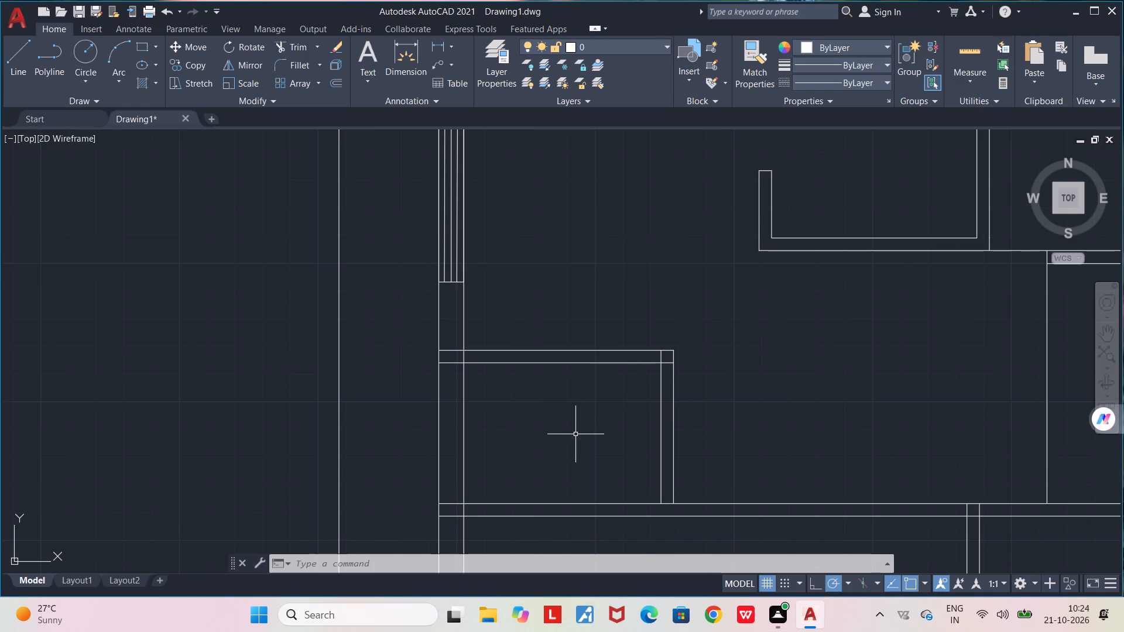
Trim the overlapping lines where the small west room's north wall meets the exterior west wall, leaving an open wall junction.
scroll(577, 427, "down", 2)
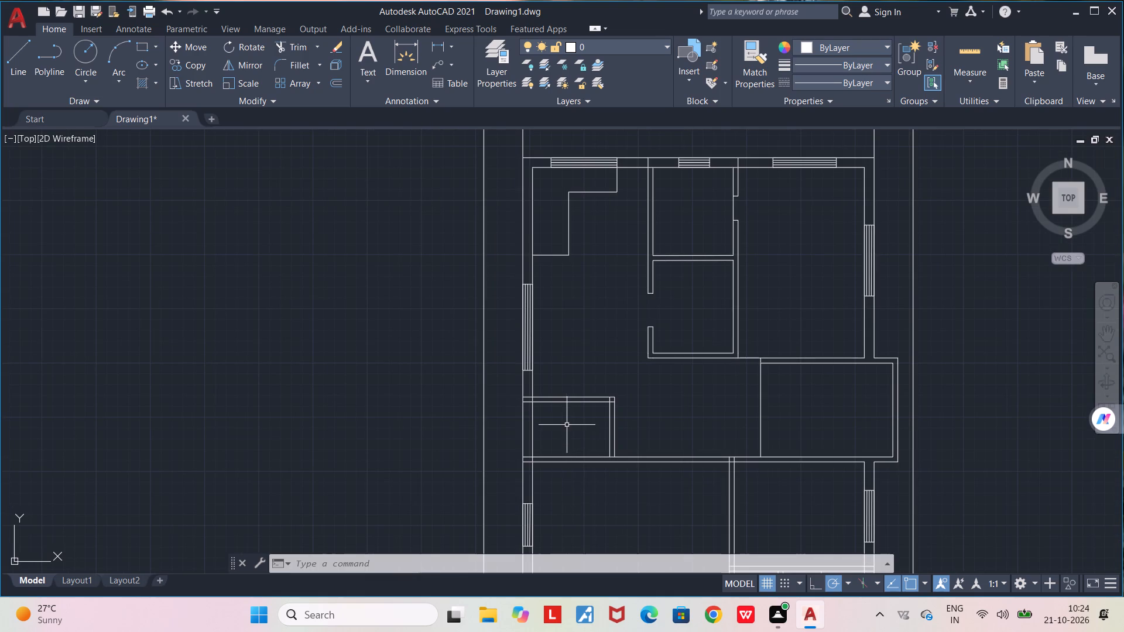
scroll(567, 428, "up", 1)
middle_click_drag(567, 428, 390, 423)
scroll(327, 404, "up", 1)
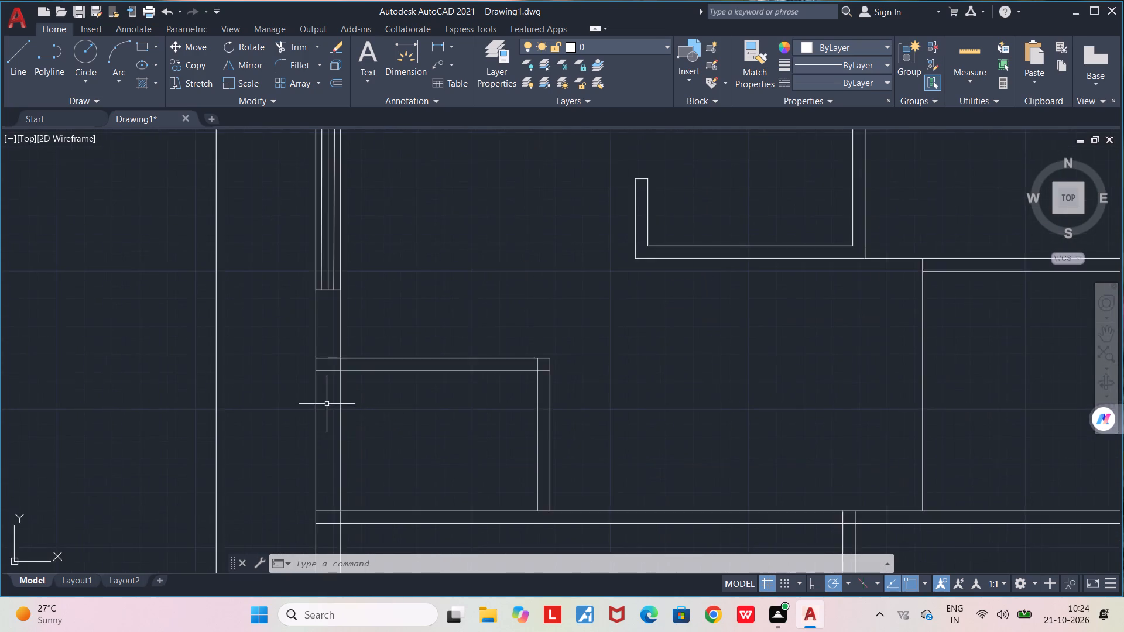
scroll(327, 404, "up", 1)
type("TR")
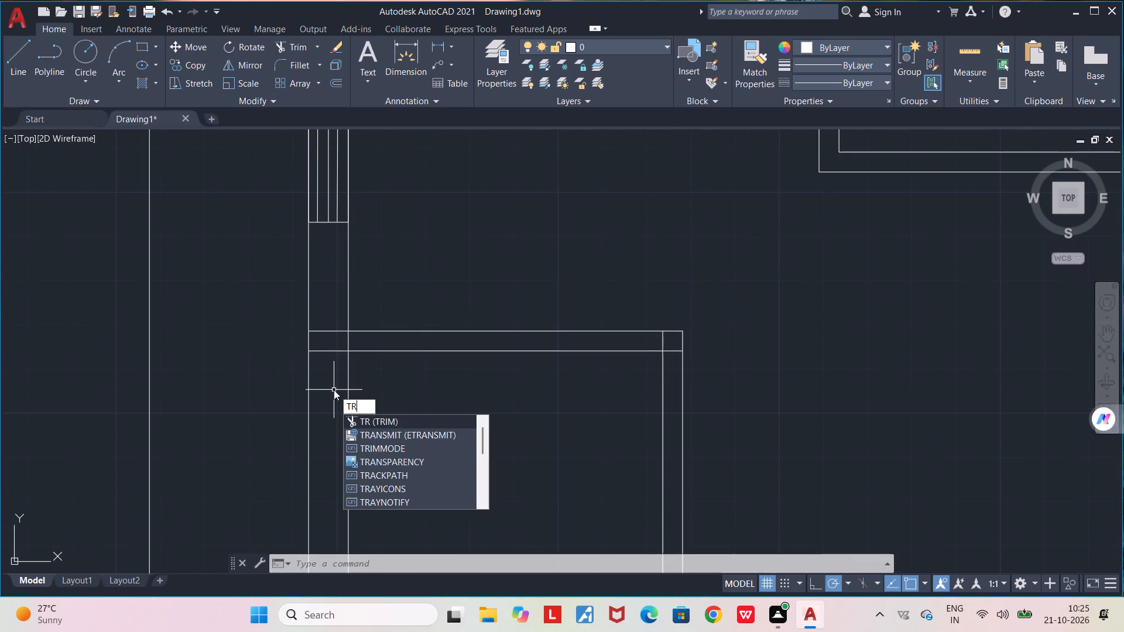
key("Return")
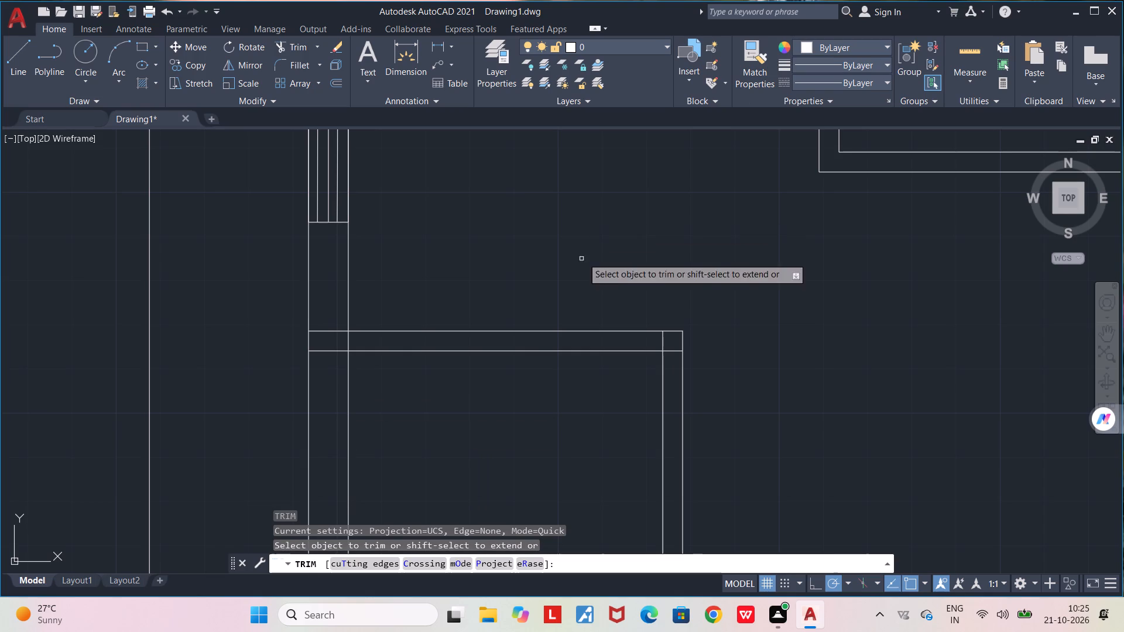
scroll(330, 359, "up", 2)
left_click_drag(329, 224, 338, 393)
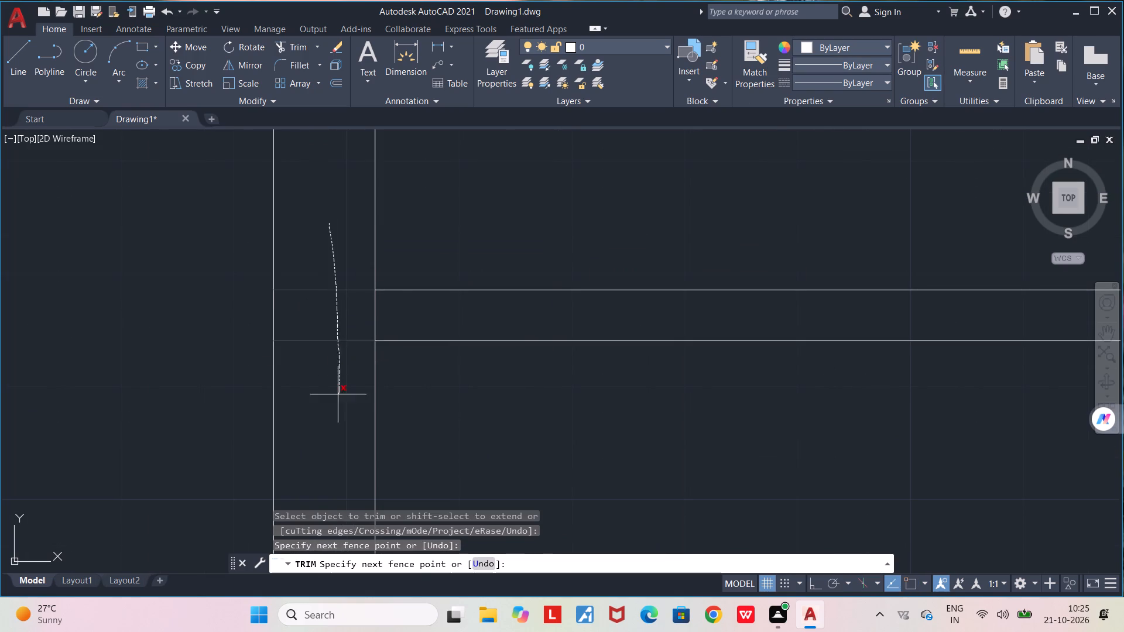
left_click_drag(338, 393, 383, 320)
scroll(383, 319, "down", 4)
Trim the overlapping lines where the long wall south of the small west room meets the exterior west wall.
middle_click_drag(430, 373, 423, 327)
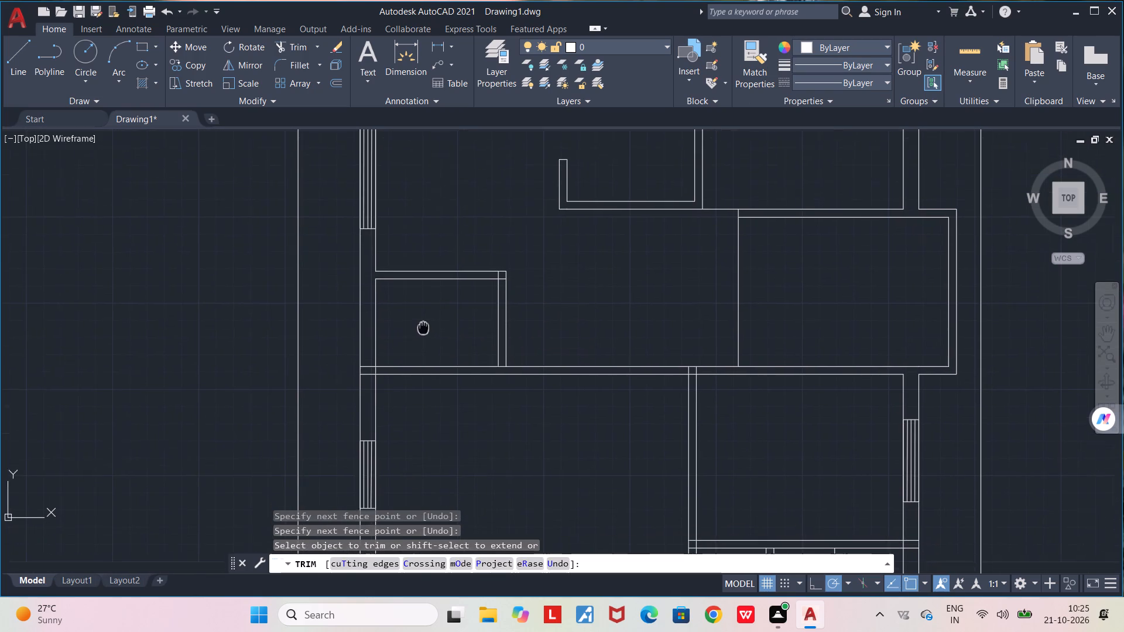
middle_click_drag(423, 327, 423, 324)
scroll(380, 365, "up", 3)
left_click_drag(306, 319, 362, 367)
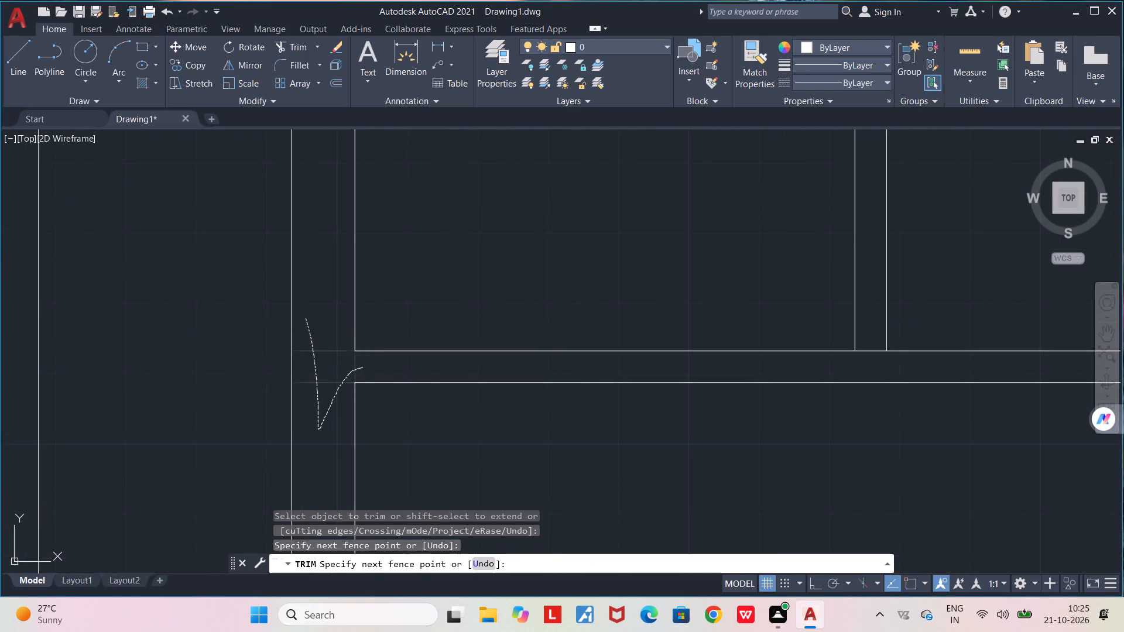
Trim the long wall's upper line between the two faces of the small west room's east wall.
scroll(362, 367, "down", 3)
scroll(479, 353, "up", 3)
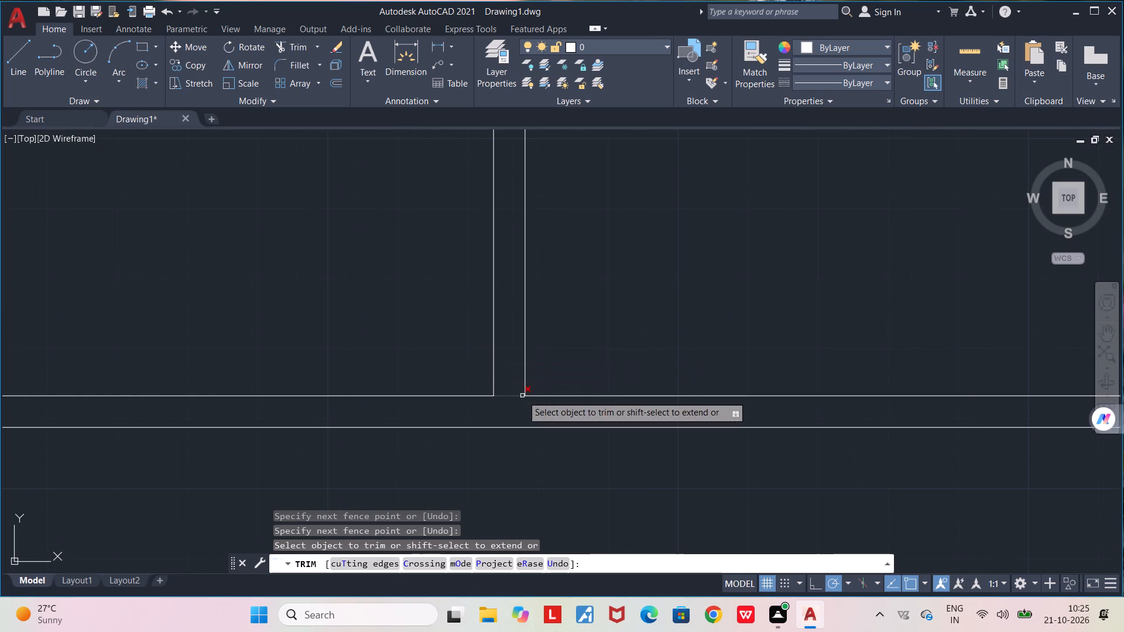
left_click(509, 396)
Trim the crossing inner wall lines within the small west room's northeast corner.
middle_click_drag(510, 324, 516, 469)
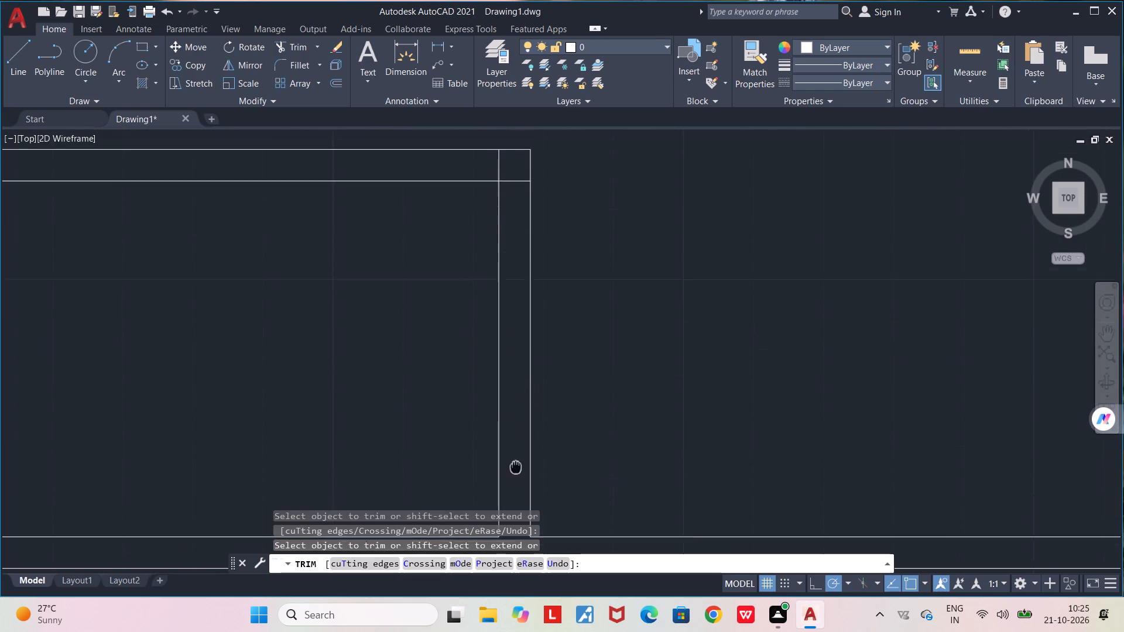
middle_click_drag(516, 469, 516, 474)
scroll(516, 474, "down", 3)
scroll(520, 404, "up", 5)
left_click_drag(425, 388, 462, 384)
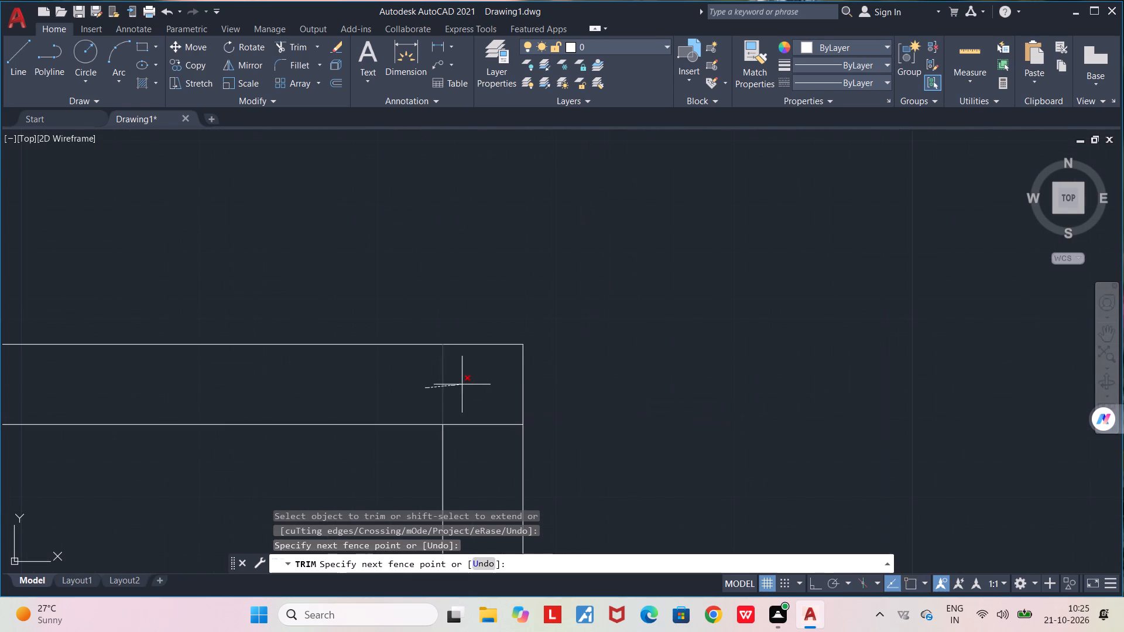
left_click_drag(462, 384, 498, 480)
scroll(489, 446, "down", 4)
middle_click_drag(413, 487, 457, 325)
scroll(457, 325, "down", 2)
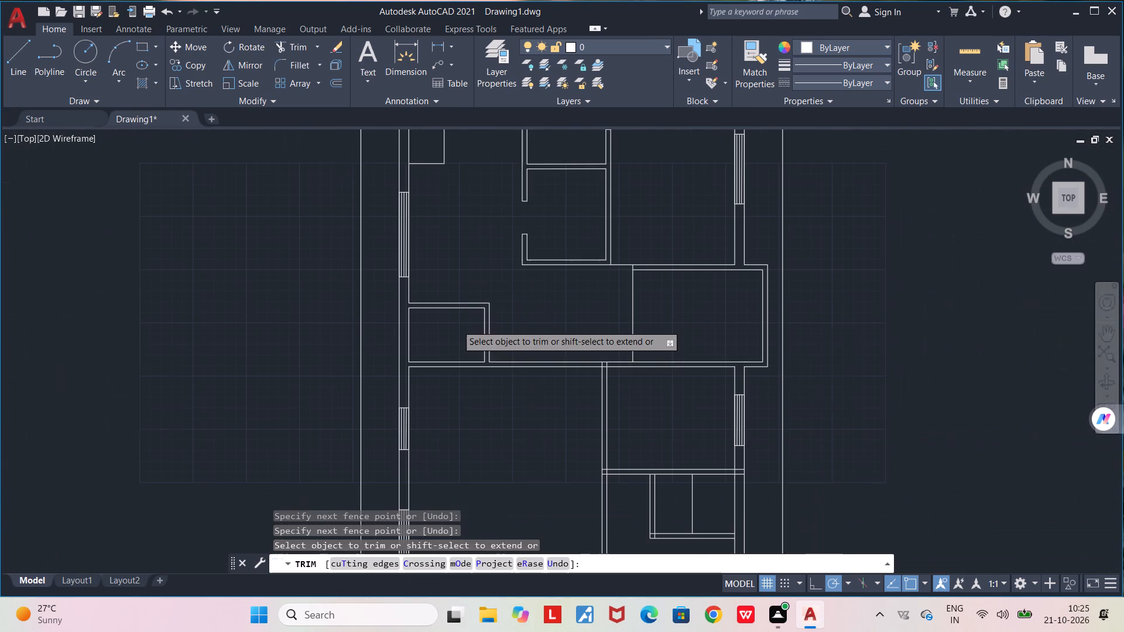
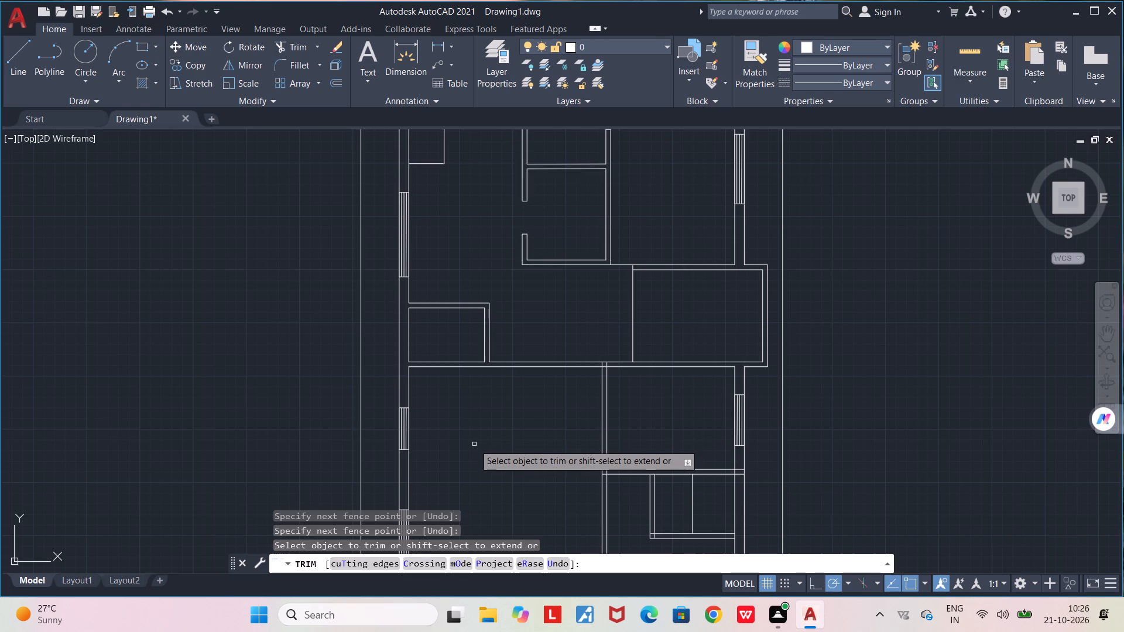
Draw a line closing the gap in the long wall's upper line between the two faces of the small west room's east wall.
key("space")
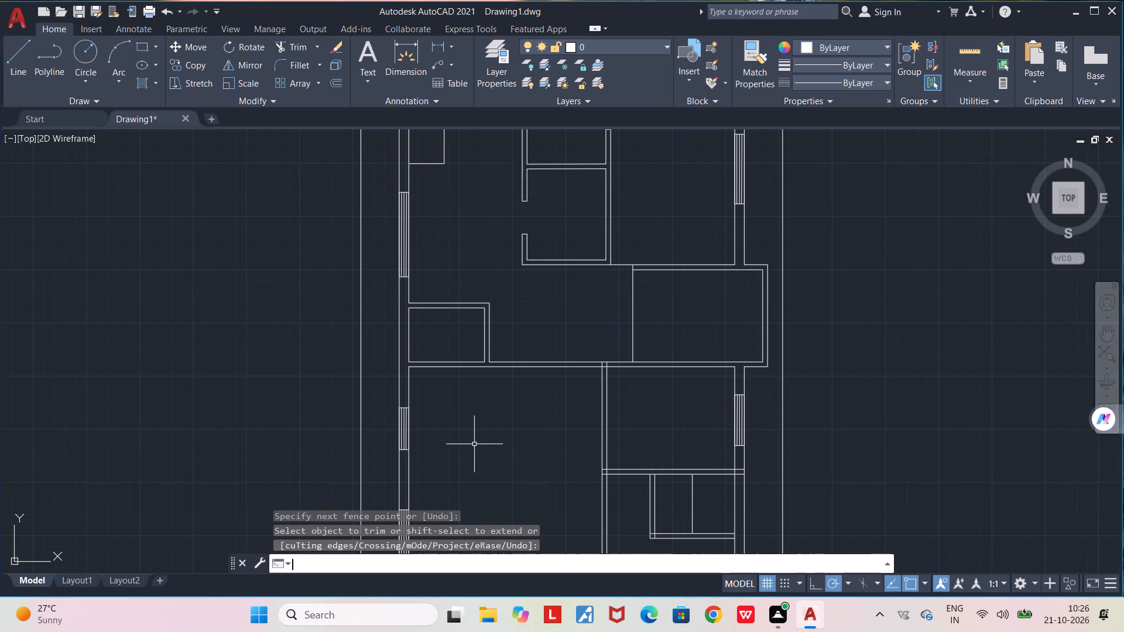
scroll(481, 366, "up", 5)
middle_click_drag(500, 381, 493, 472)
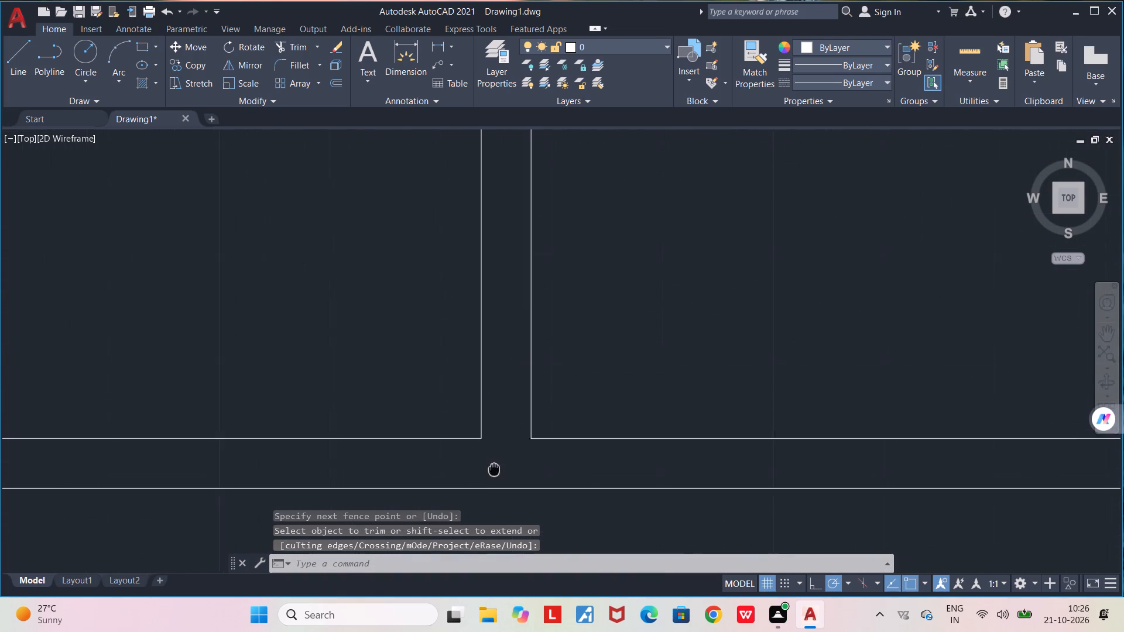
middle_click_drag(493, 472, 491, 486)
key("l")
key("Return")
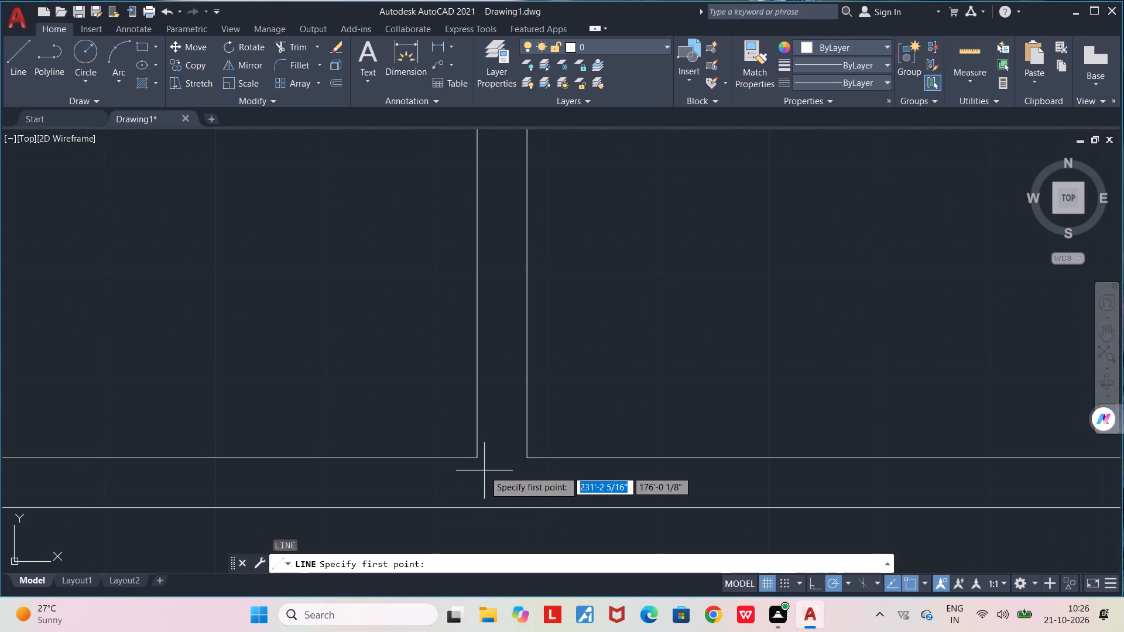
left_click(478, 457)
left_click(527, 456)
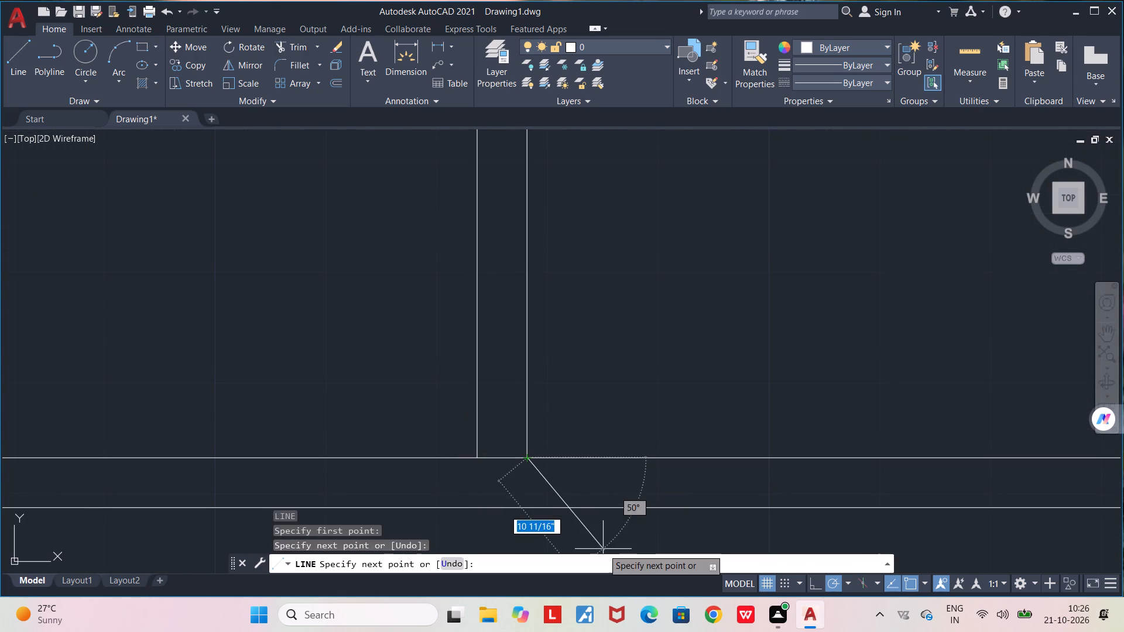
key("Escape")
Trim away the inner face line of the small west room's east wall, keeping its outer line.
type("TR")
key("Return")
left_click(475, 375)
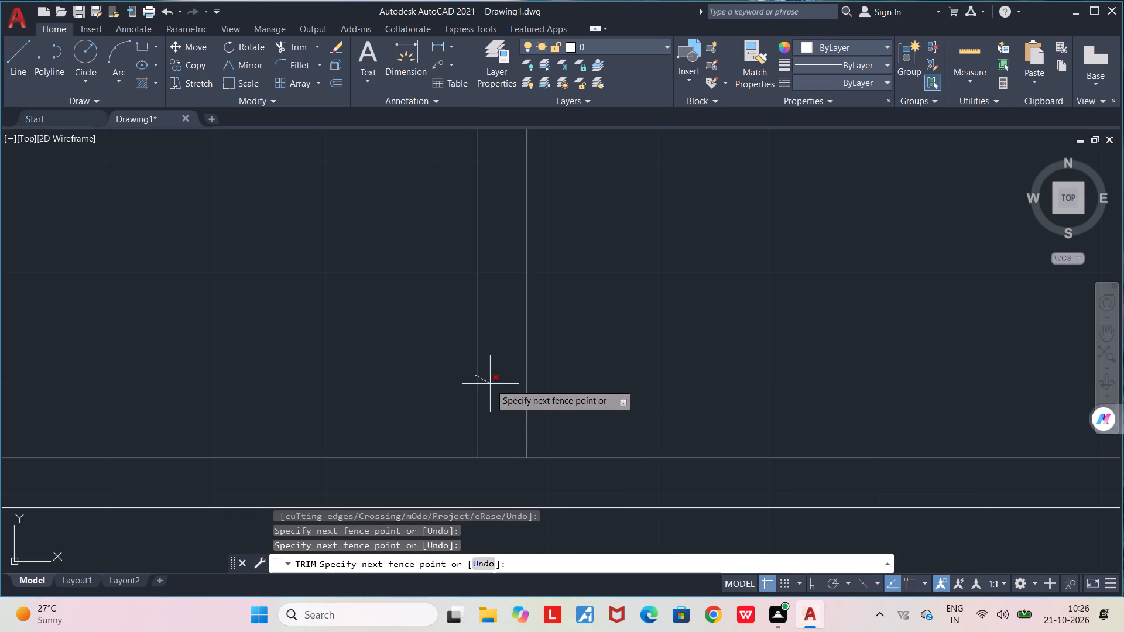
left_click(488, 384)
scroll(488, 380, "down", 3)
middle_click_drag(459, 340, 504, 460)
key("Escape")
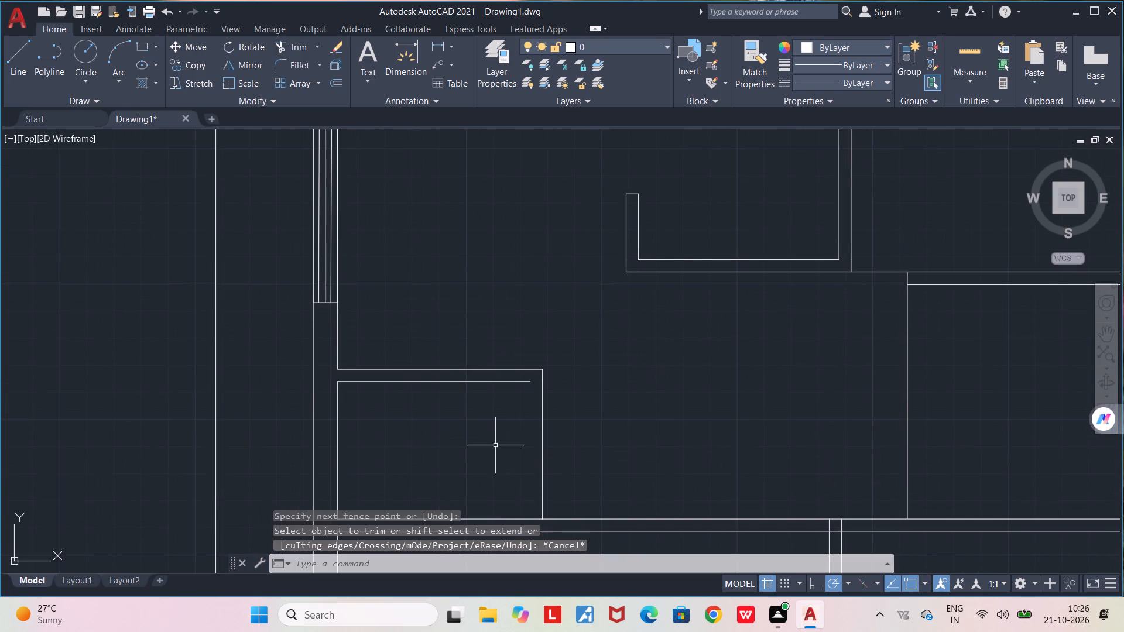
Continue the small west room's inner north wall line with a new line across to the east wall line, trimming the overshoot.
scroll(515, 408, "up", 2)
key("l")
key("Return")
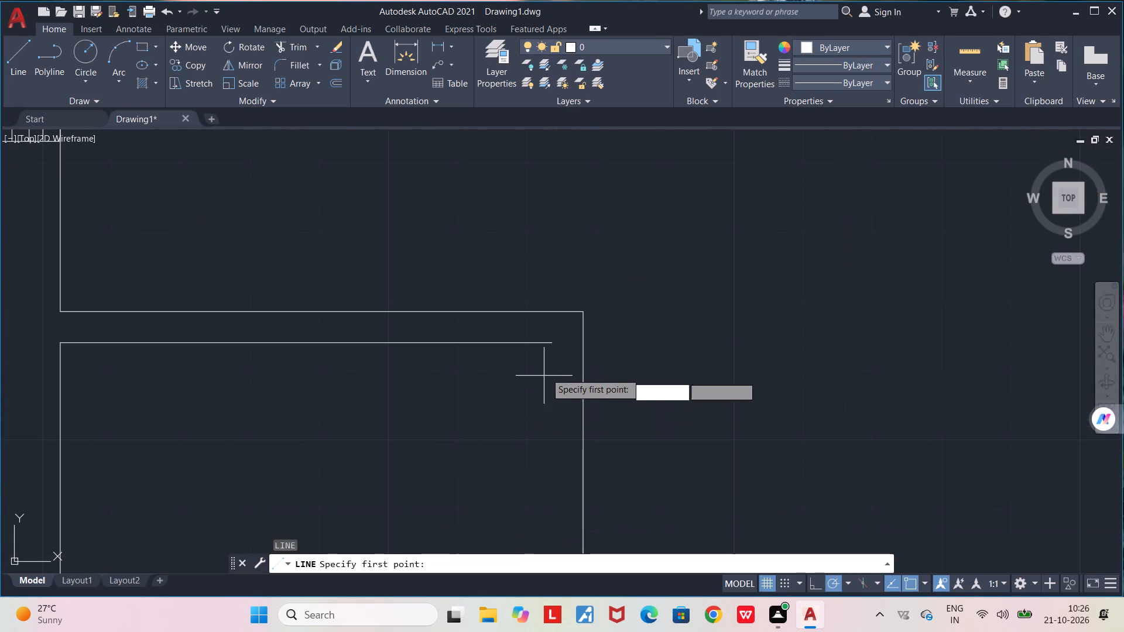
left_click(555, 343)
scroll(565, 344, "up", 4)
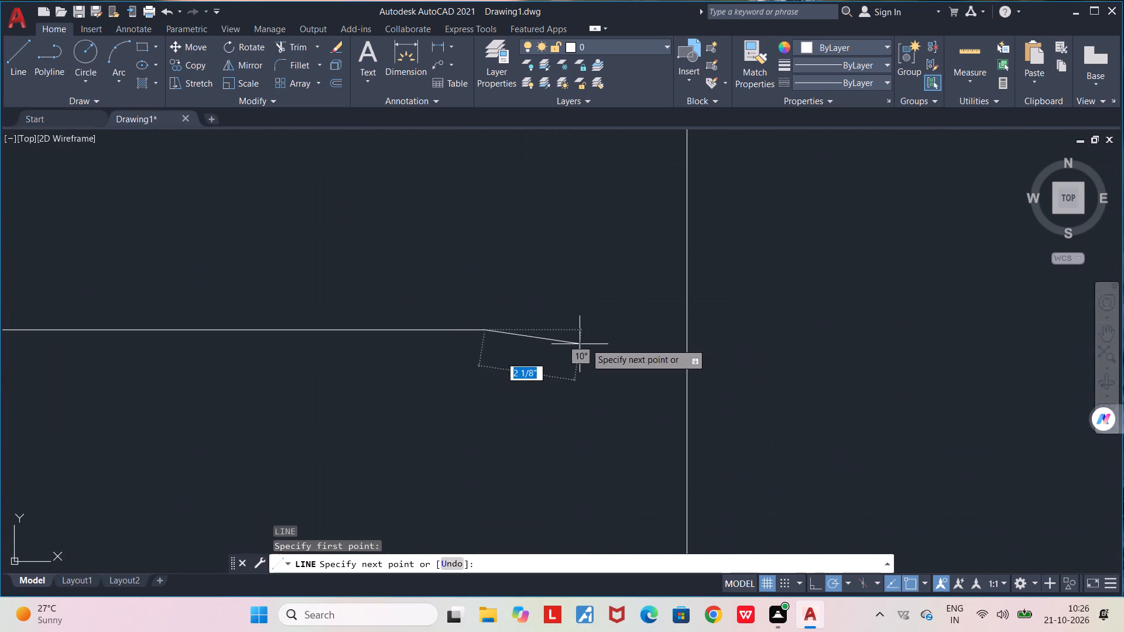
left_click(705, 329)
key("space")
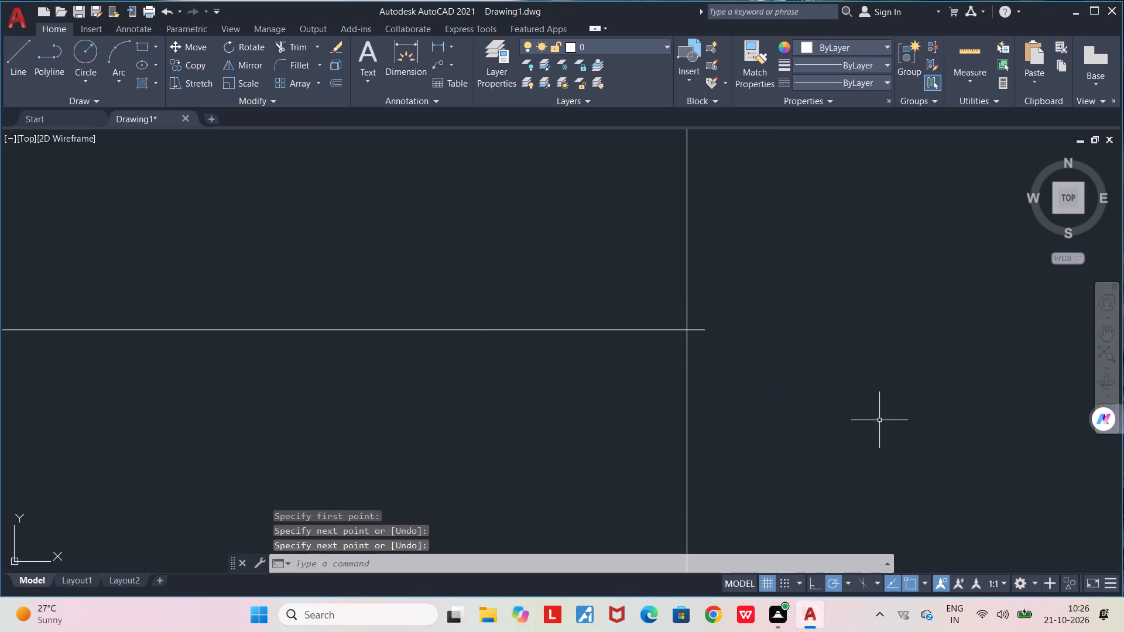
type("TR")
key("Return")
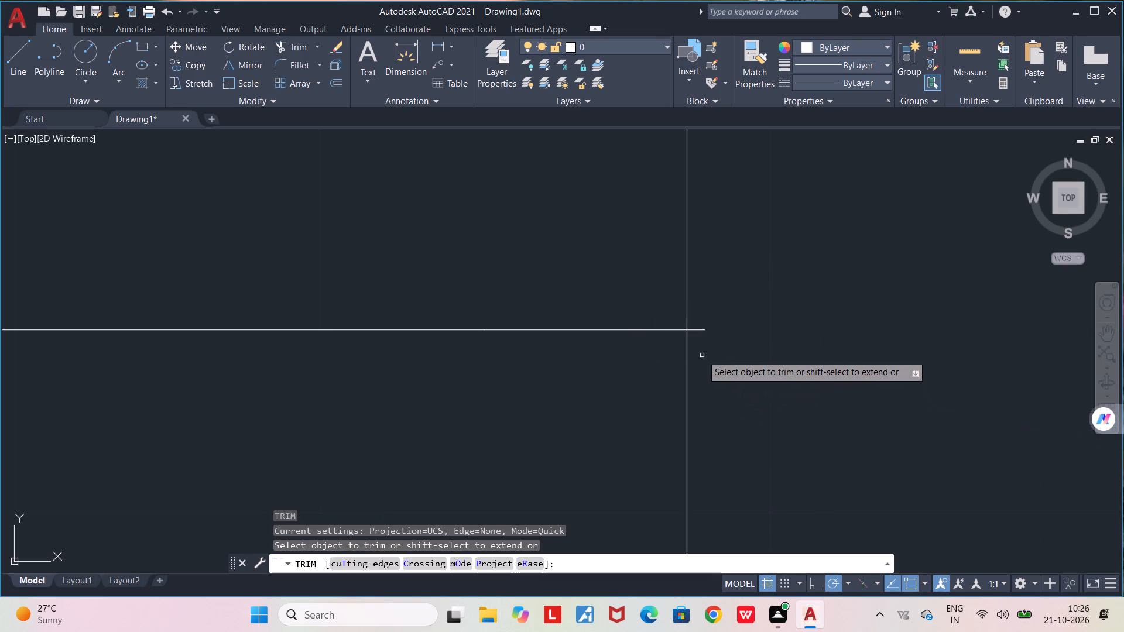
left_click(701, 330)
scroll(732, 396, "down", 7)
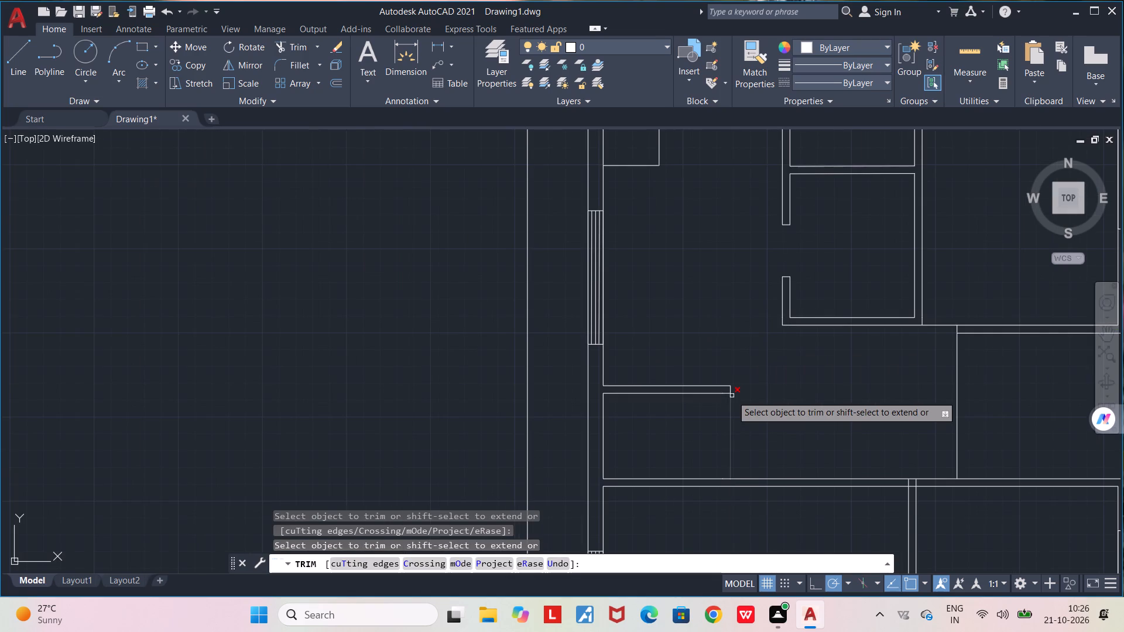
key("Escape")
Draw a short vertical line across the long wall from its lower line past its upper line, west of the southern partition wall.
middle_click_drag(743, 422, 711, 355)
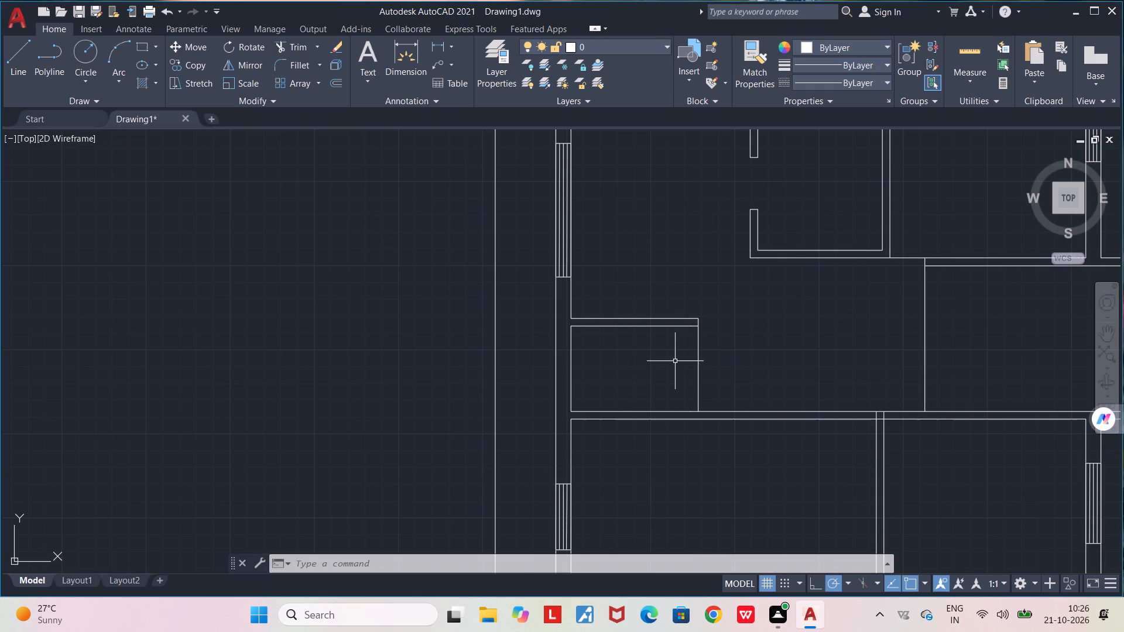
scroll(655, 382, "up", 2)
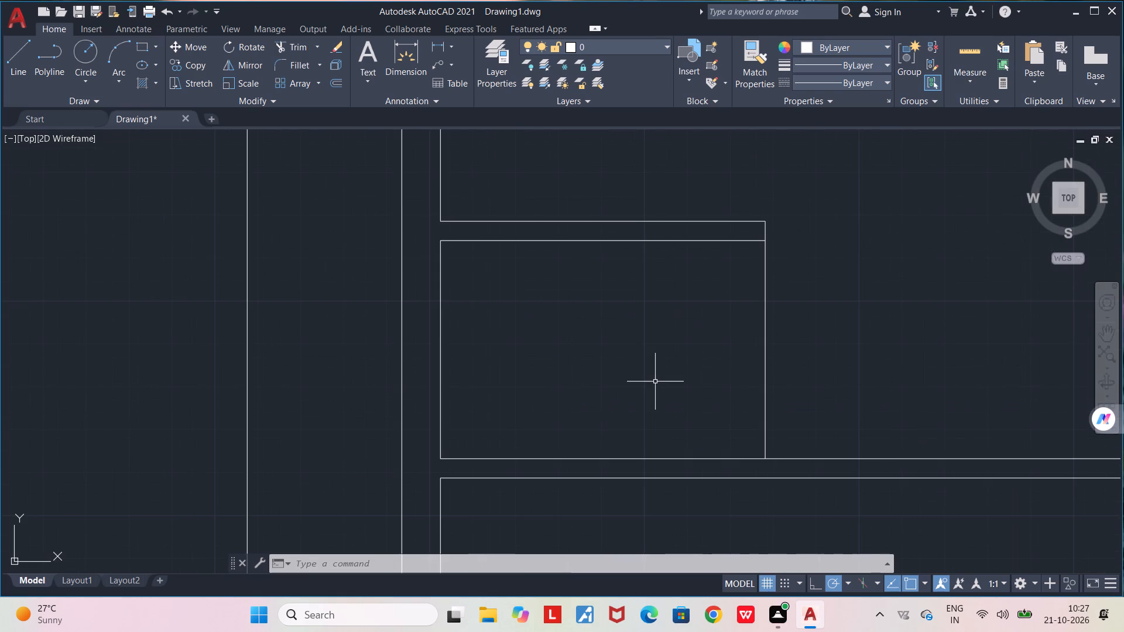
scroll(655, 382, "down", 2)
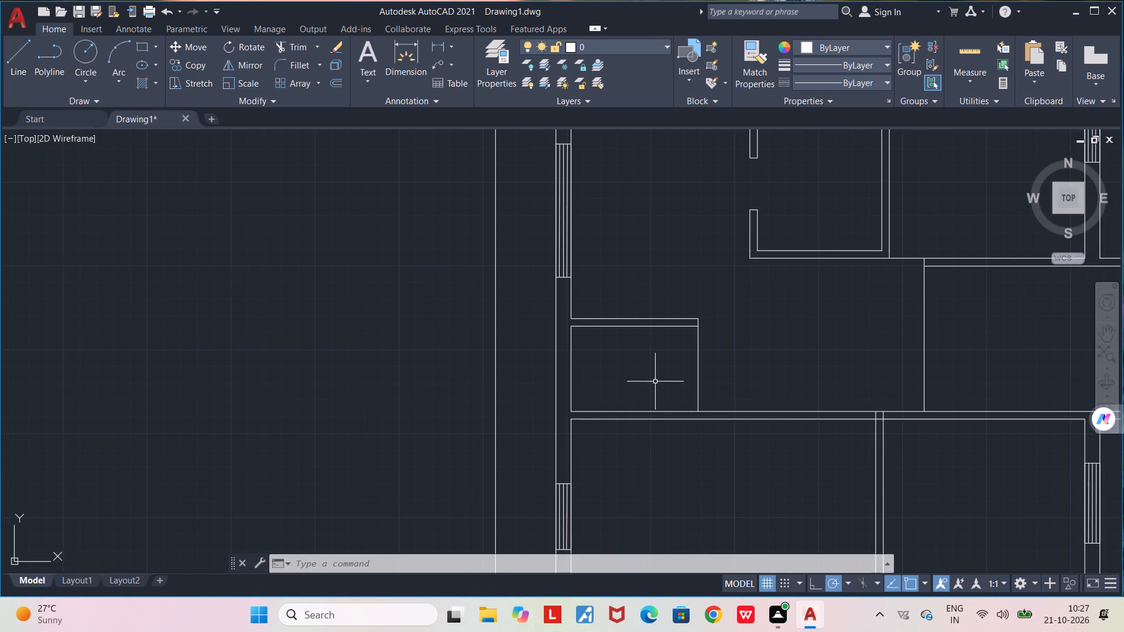
scroll(856, 415, "up", 2)
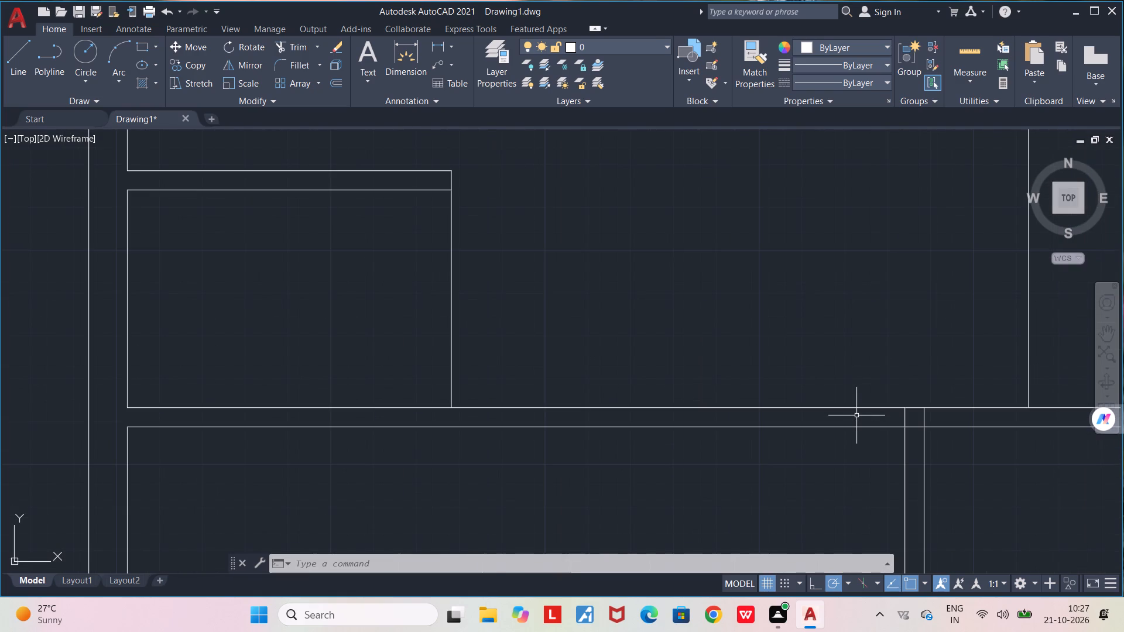
key("l")
key("Return")
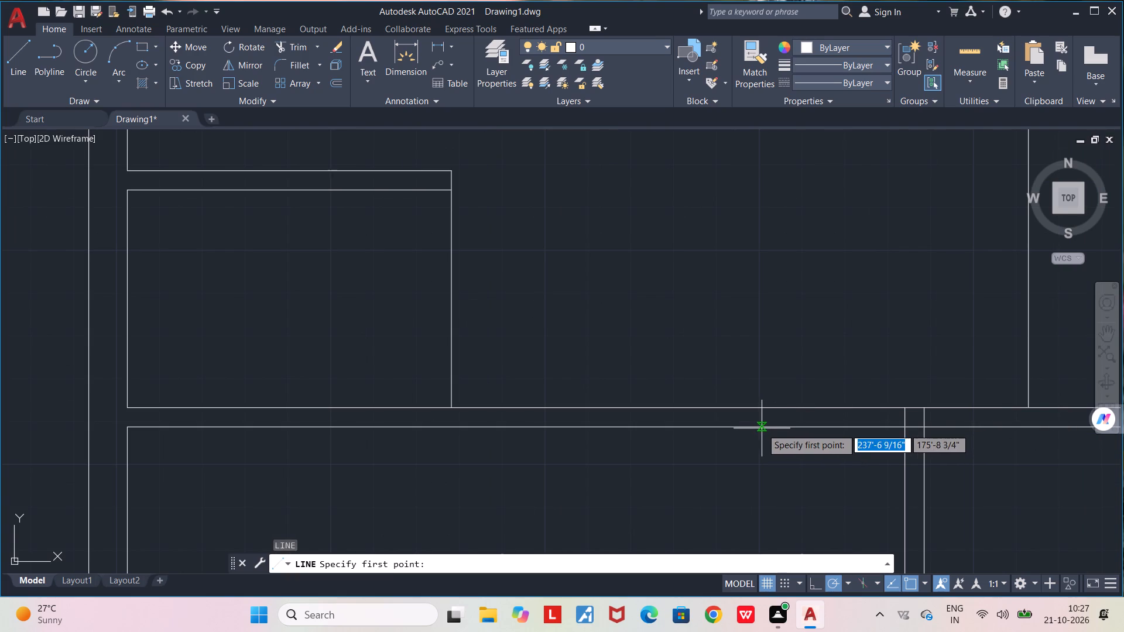
left_click(760, 428)
left_click(760, 381)
key("space")
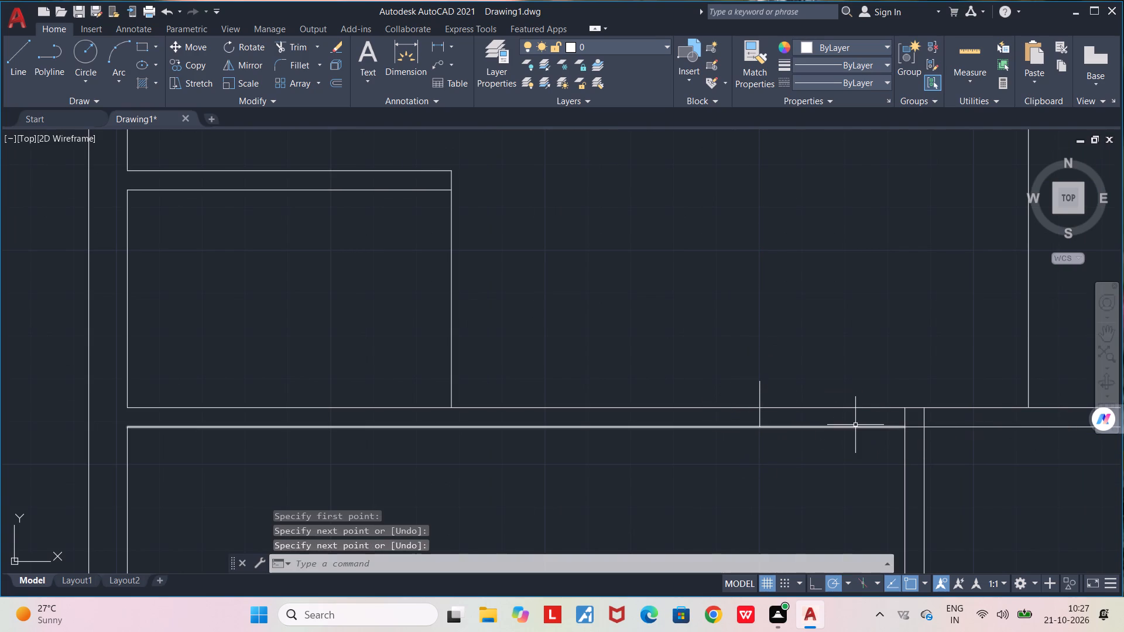
Trim the long wall's upper line between the short vertical line and the partition wall, and the vertical line's excess above the wall.
type("TR")
key("Return")
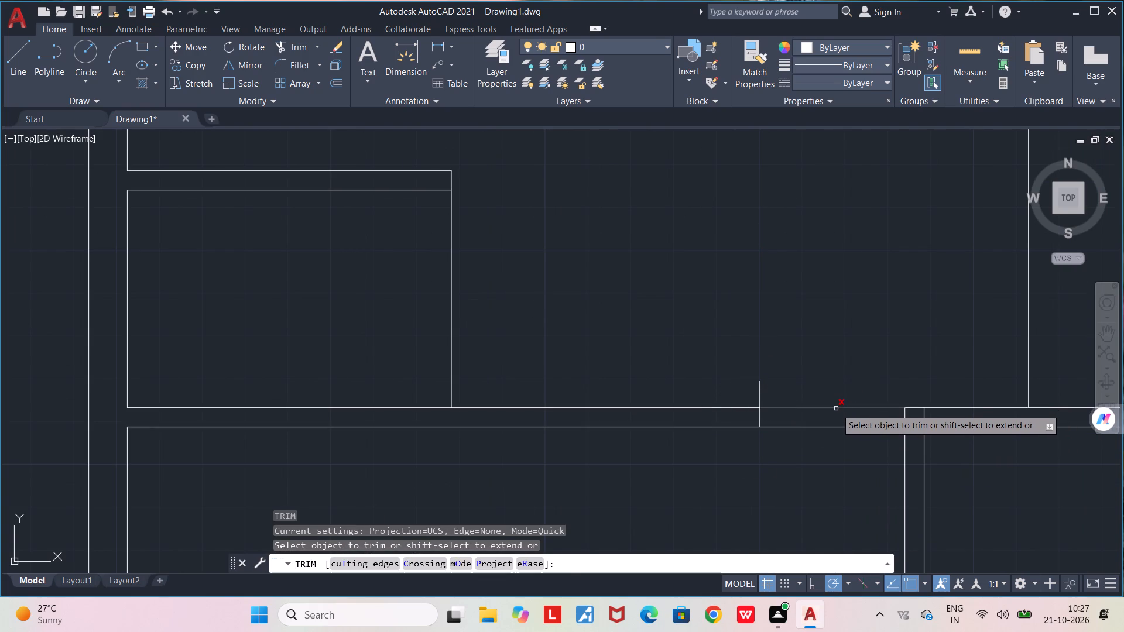
left_click(836, 408)
left_click(761, 389)
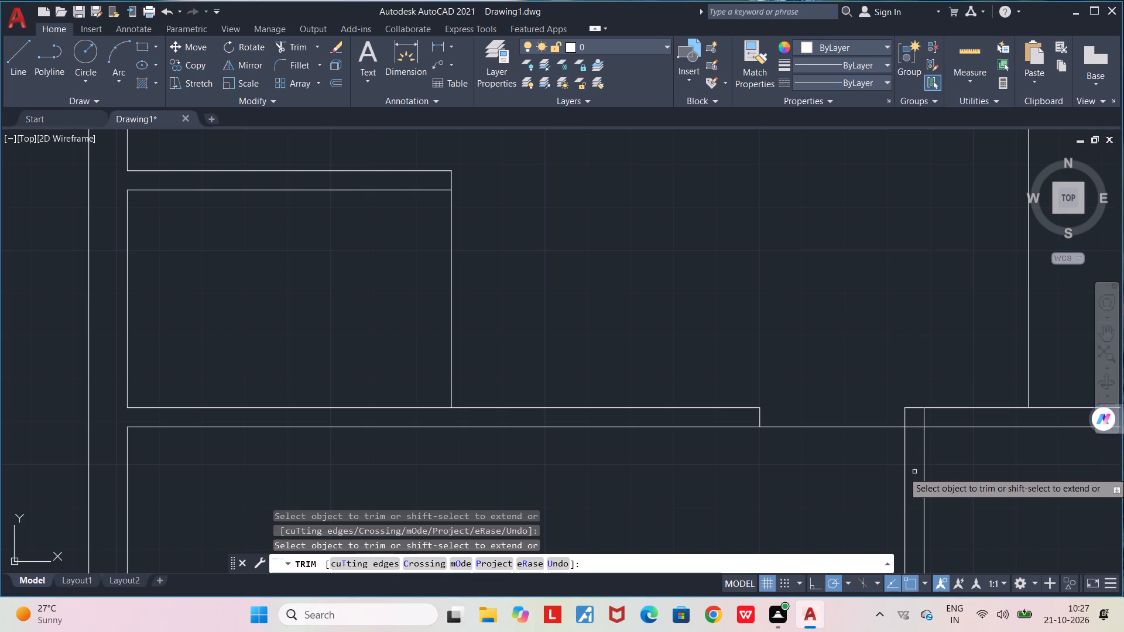
key("space")
Start drawing another wall line.
key("l")
key("Return")
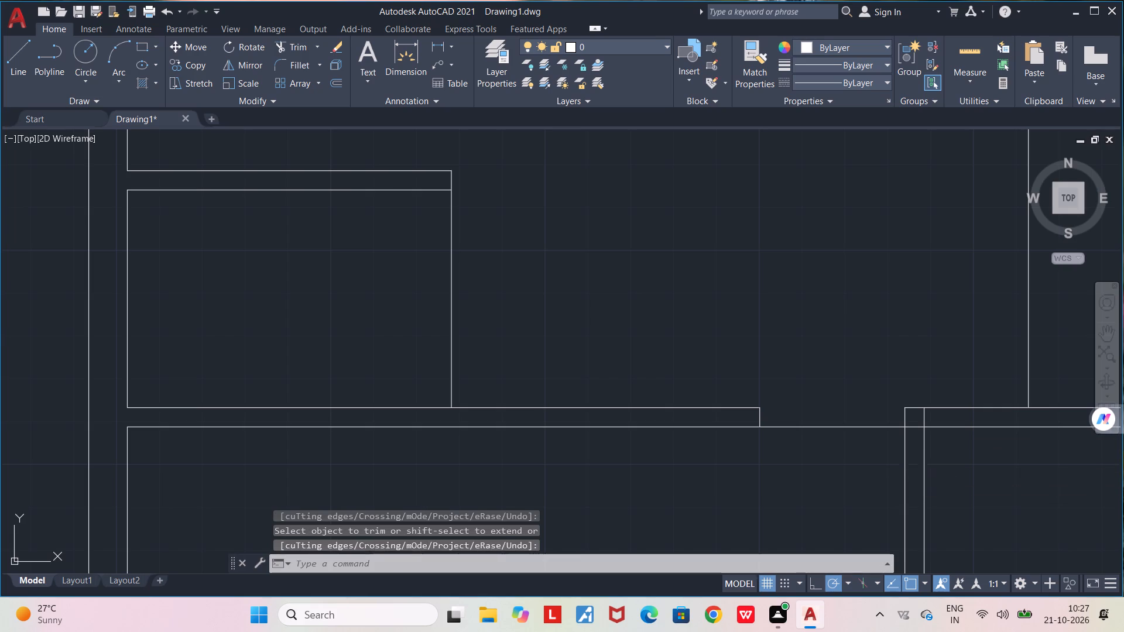
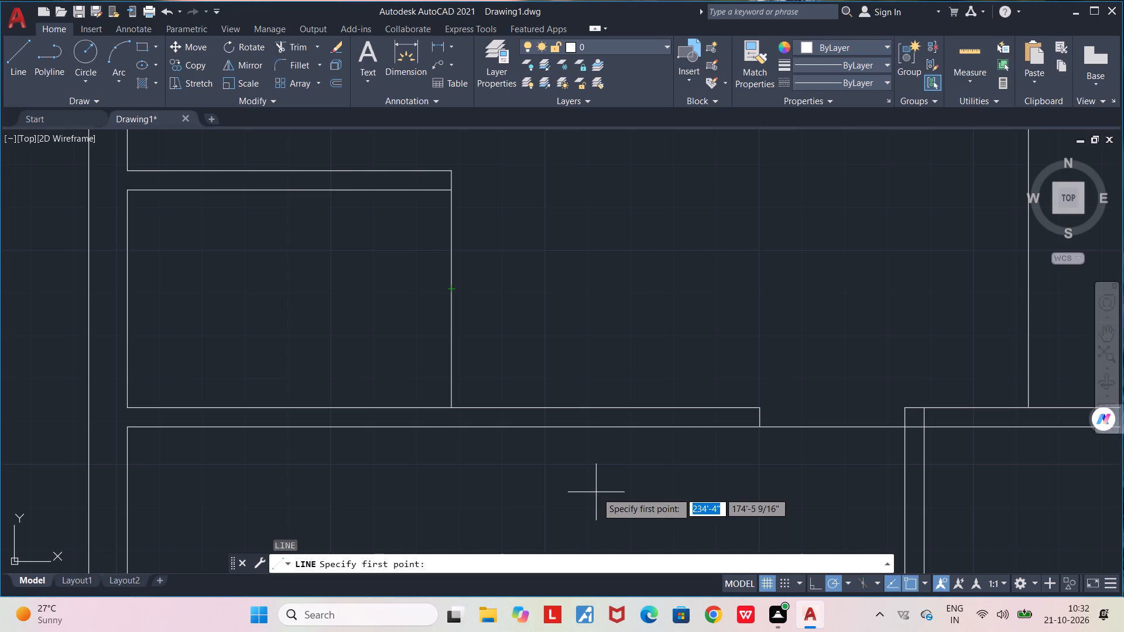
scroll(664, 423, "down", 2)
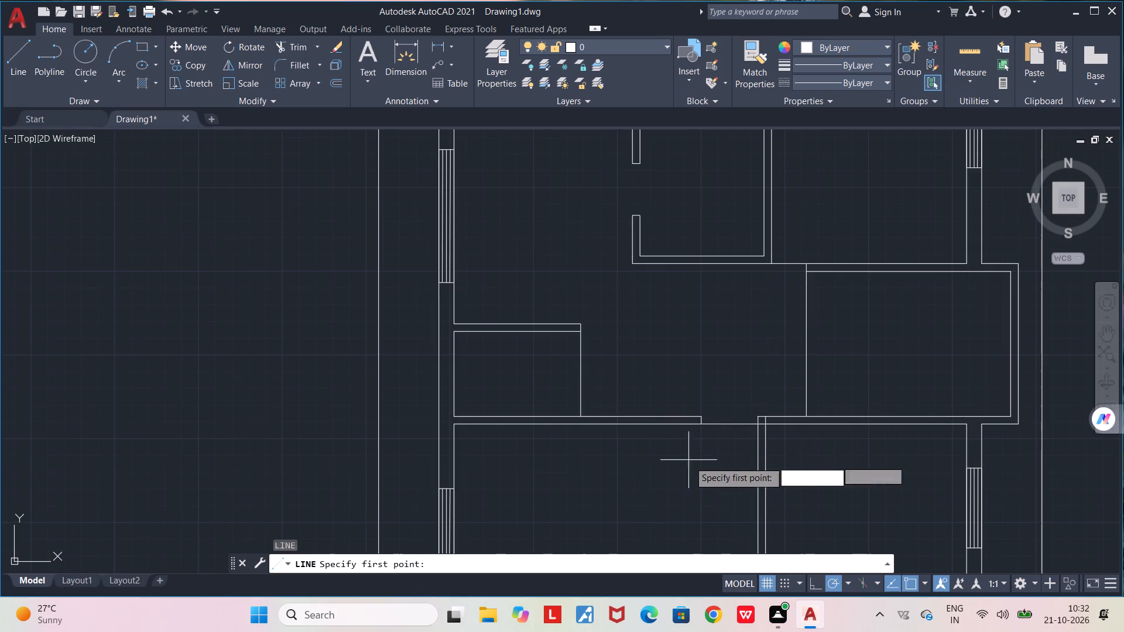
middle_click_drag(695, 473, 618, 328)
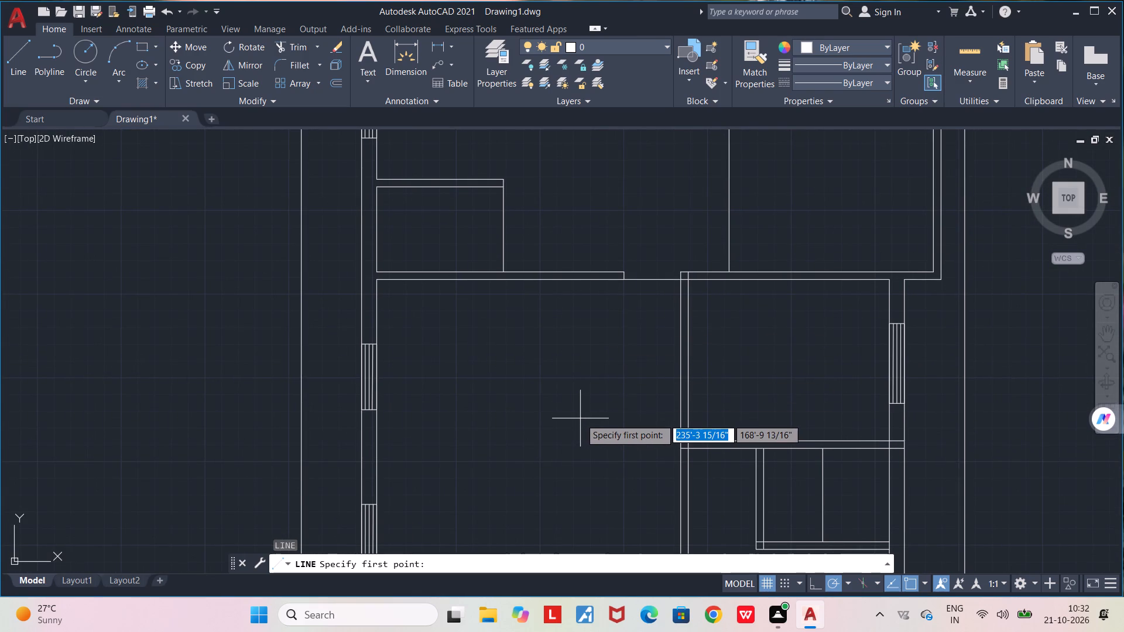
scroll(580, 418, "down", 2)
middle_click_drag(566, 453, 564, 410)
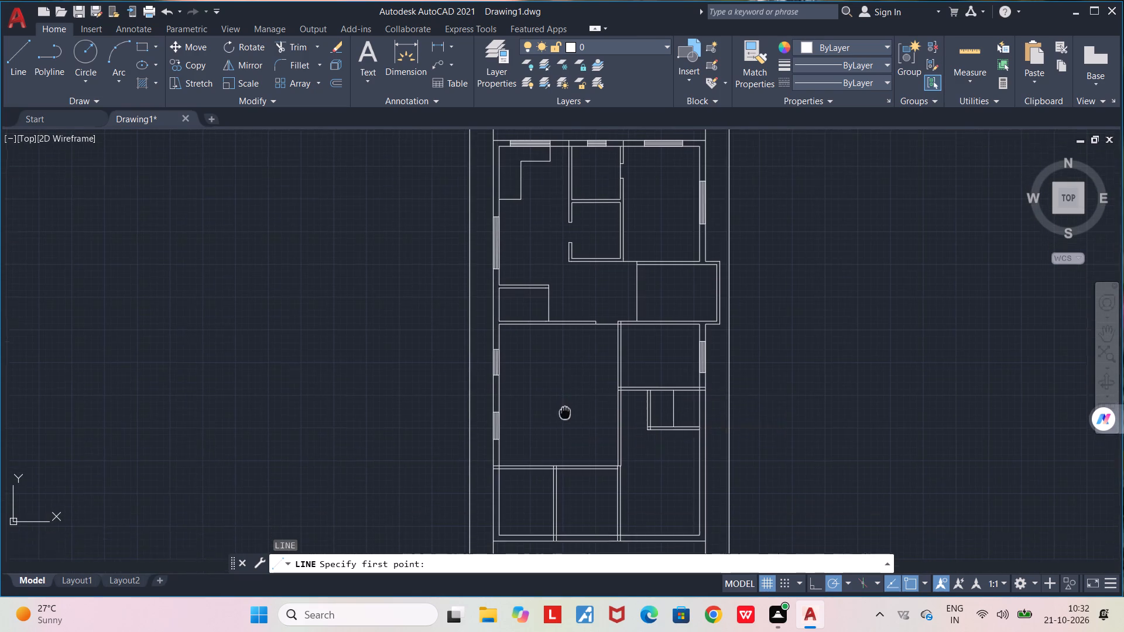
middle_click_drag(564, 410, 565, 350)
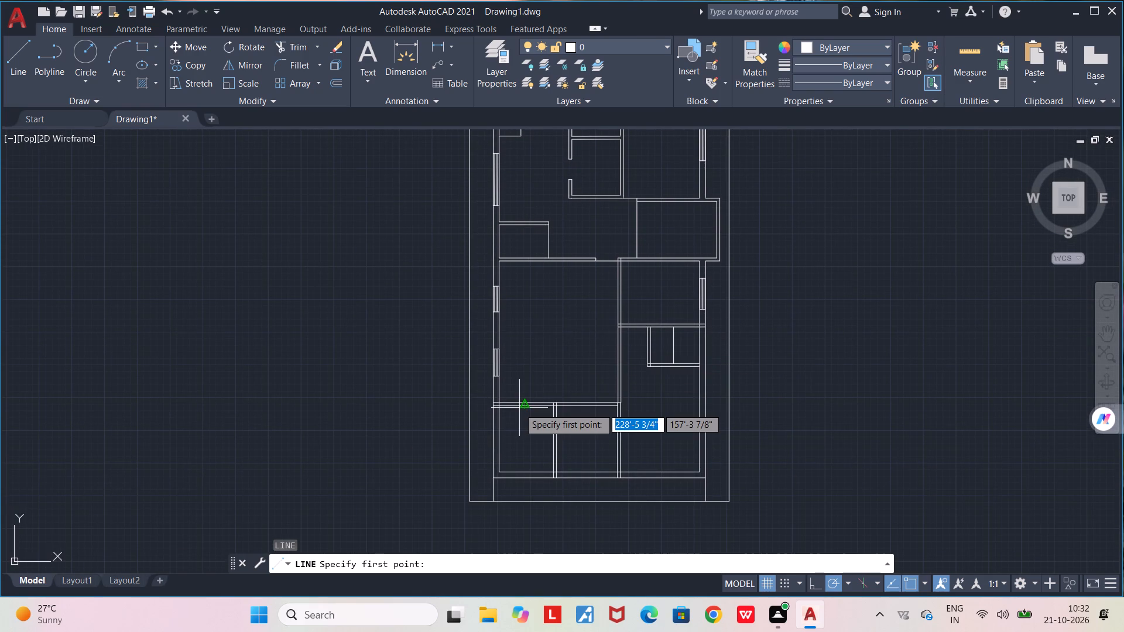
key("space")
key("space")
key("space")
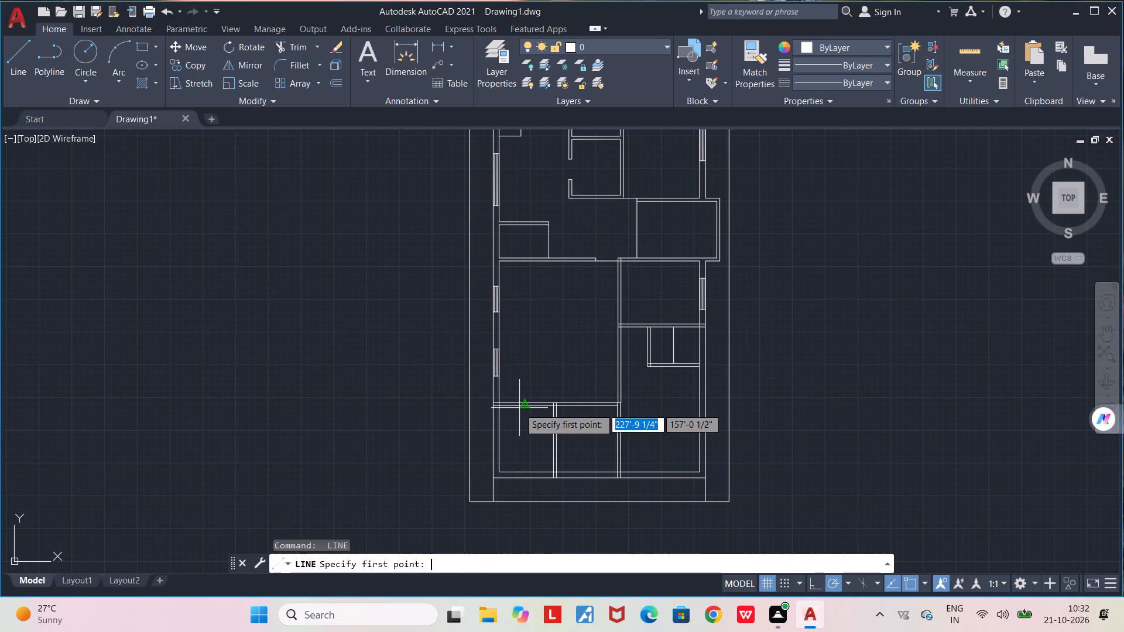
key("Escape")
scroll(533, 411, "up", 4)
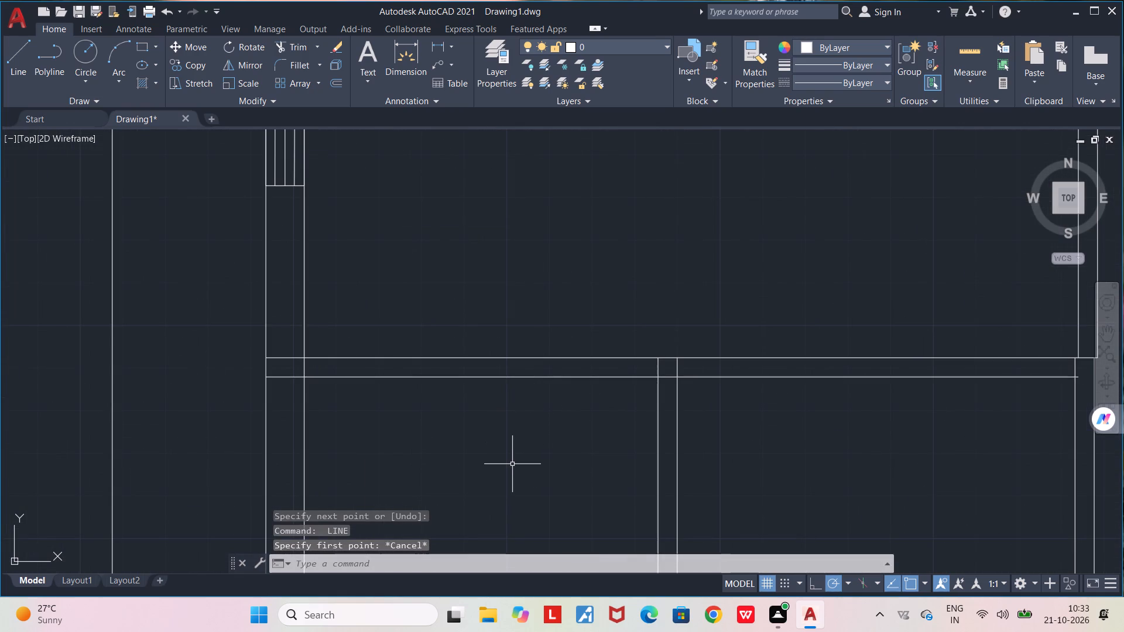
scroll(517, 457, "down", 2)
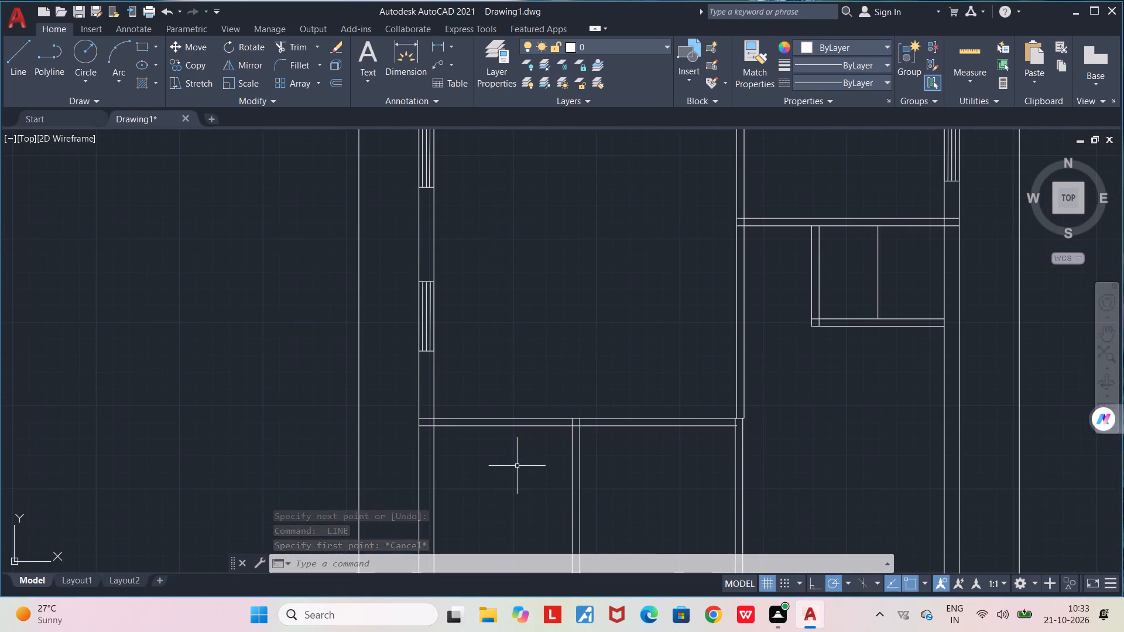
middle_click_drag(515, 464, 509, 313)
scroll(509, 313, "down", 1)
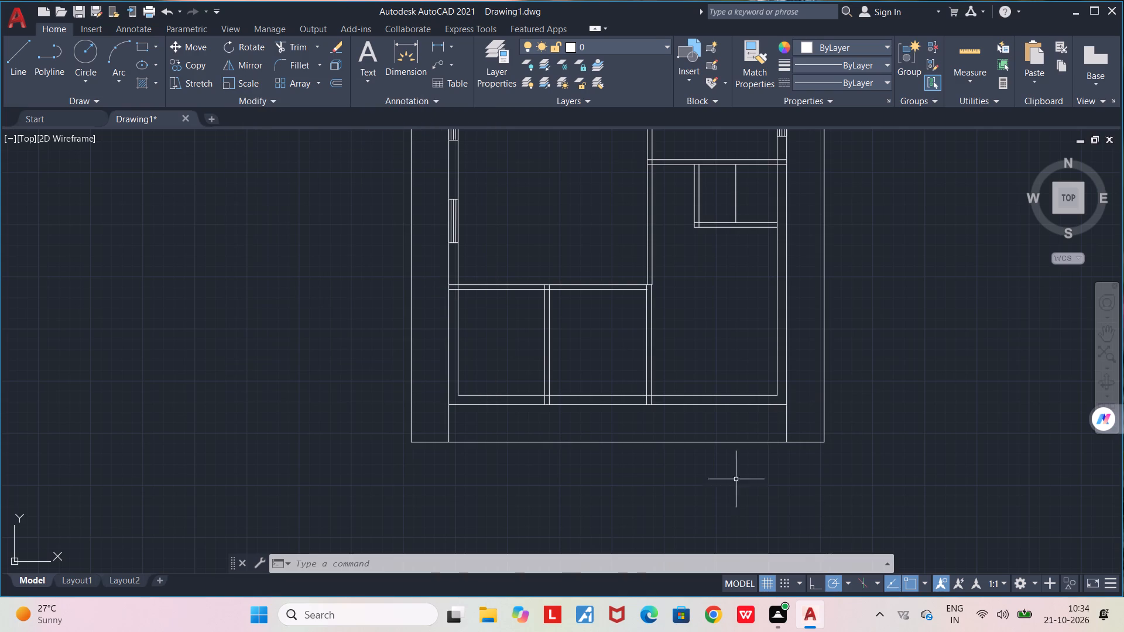
Draw a horizontal line across the middle southern room, from its west partition's east line to just past the double-line east wall.
scroll(610, 336, "up", 1)
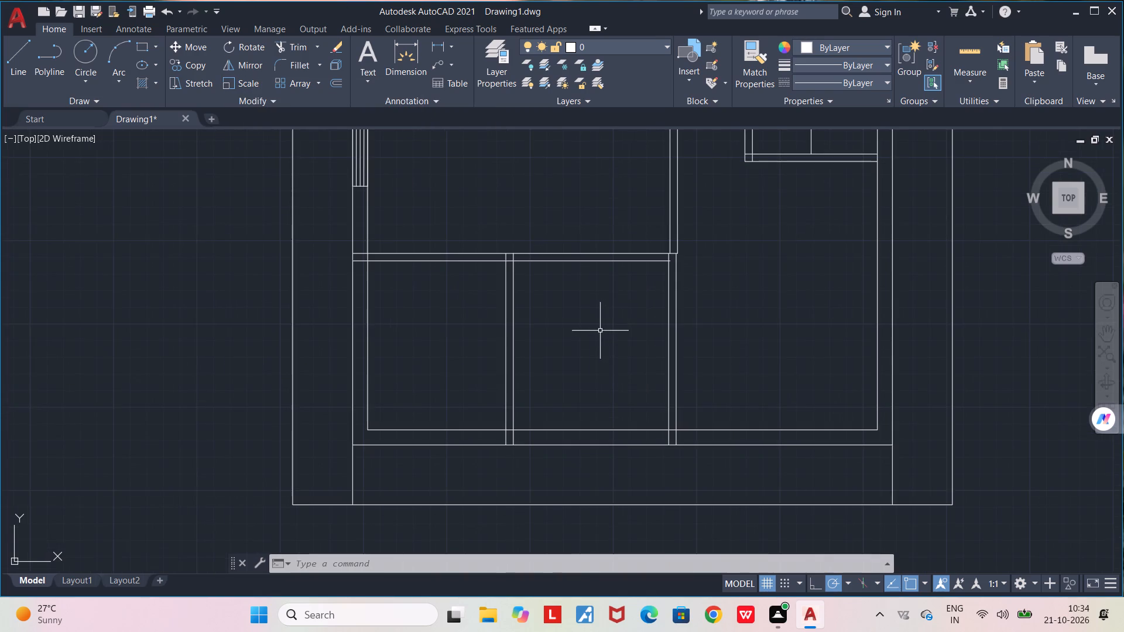
middle_click_drag(587, 327, 537, 357)
scroll(537, 357, "down", 1)
key("l")
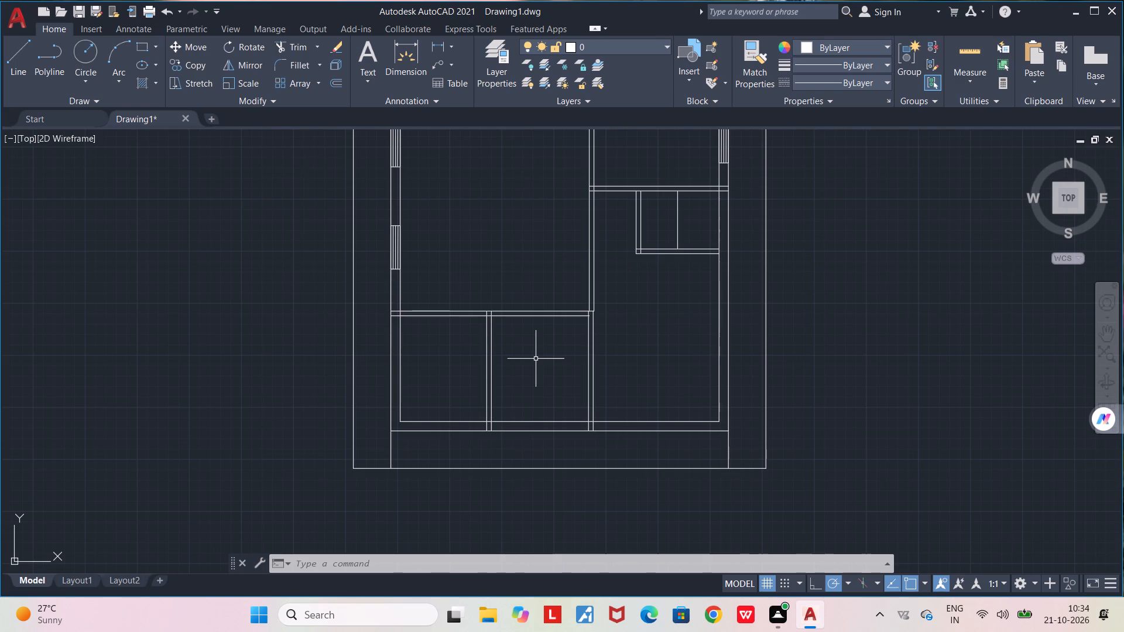
key("Return")
scroll(510, 332, "up", 1)
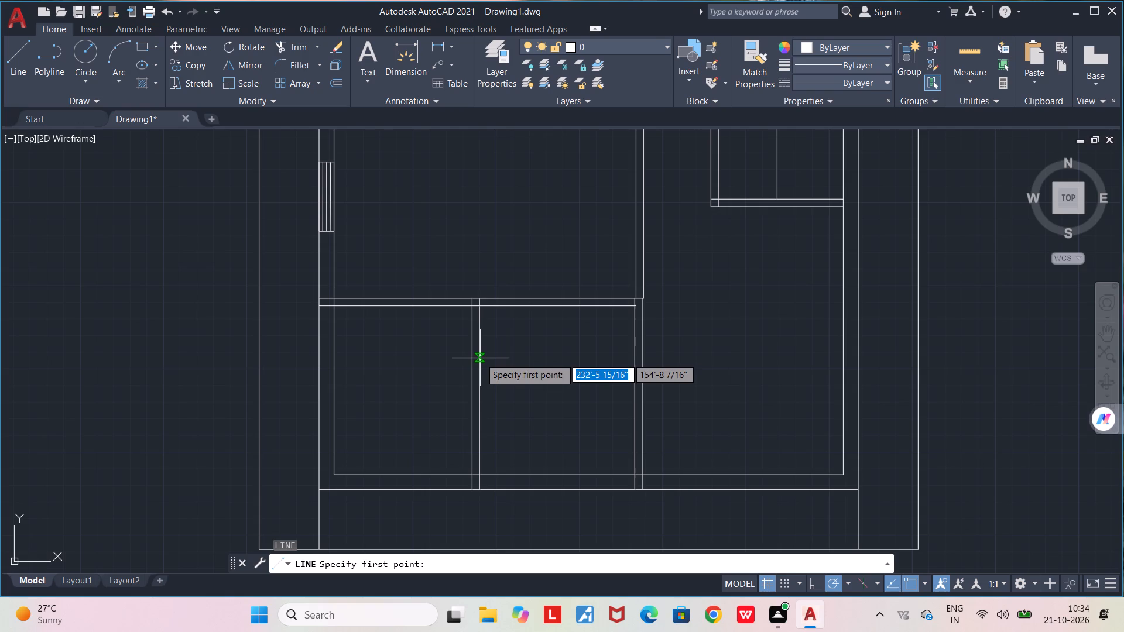
left_click(480, 357)
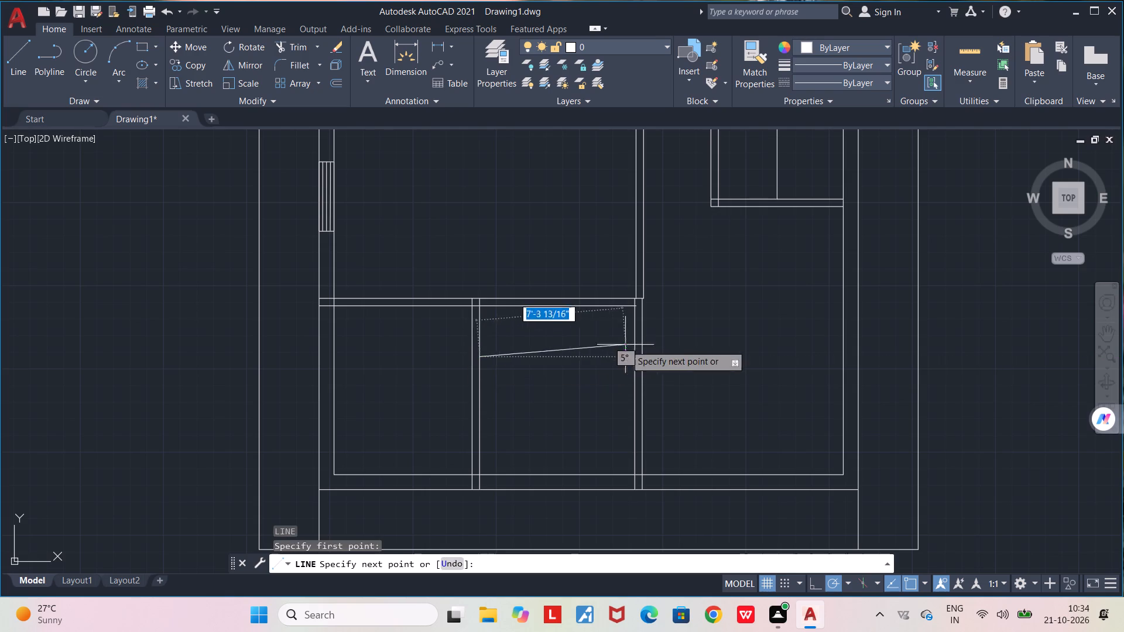
left_click(654, 359)
key("space")
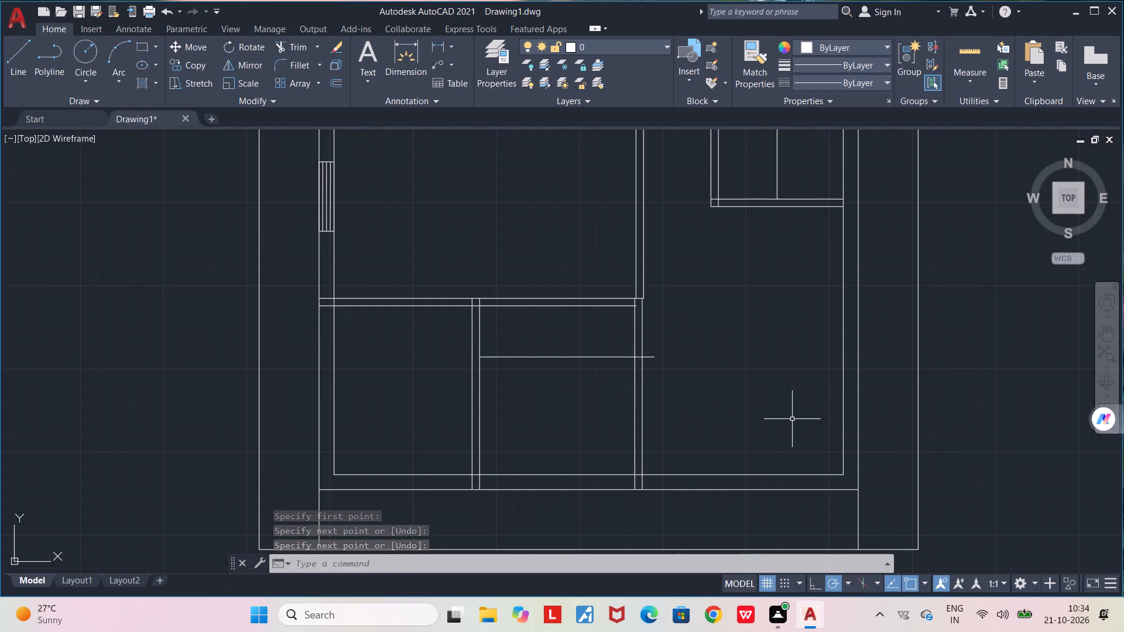
Trim the new line's overshoot beyond the east wall and the room's upper inner wall line where it protrudes into that wall.
type("TR")
key("Return")
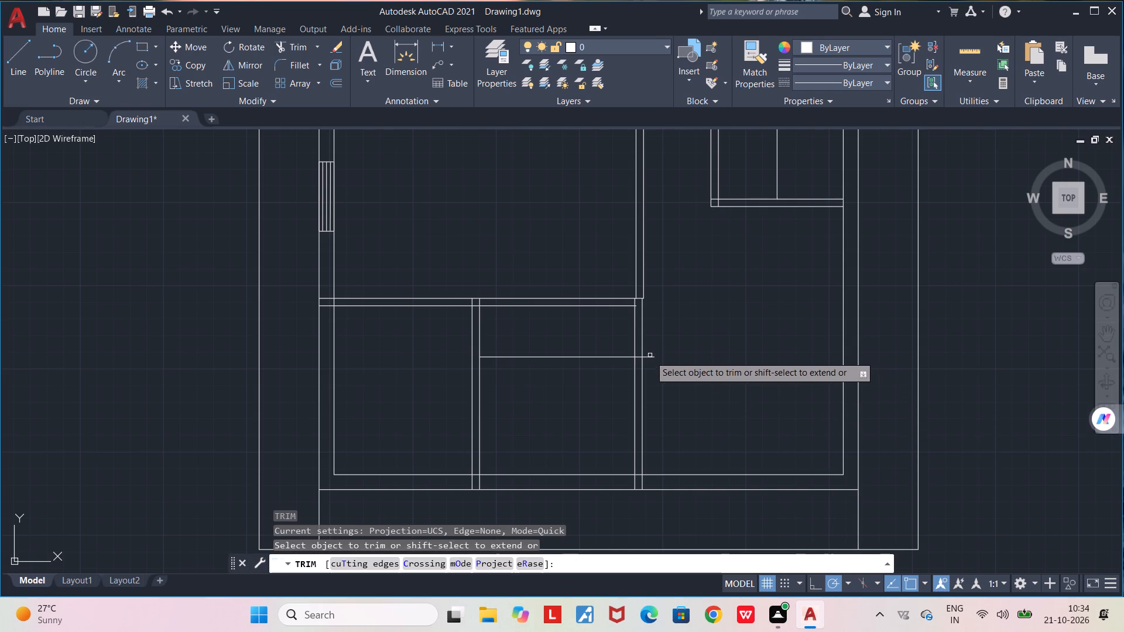
left_click(648, 359)
scroll(635, 358, "up", 3)
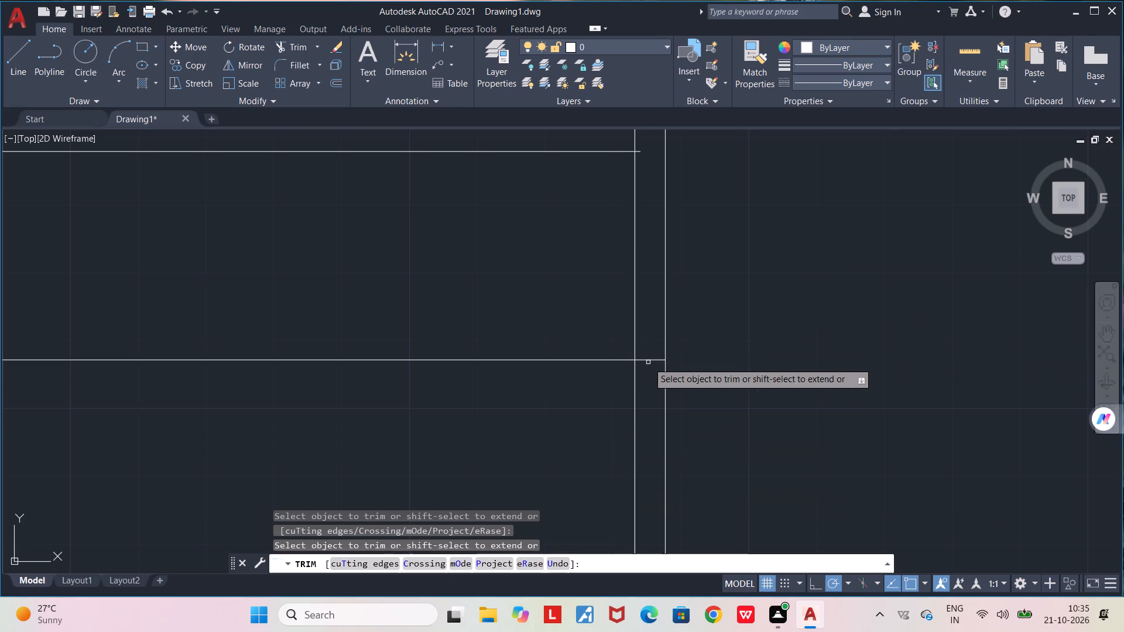
scroll(648, 362, "down", 2)
scroll(649, 291, "up", 4)
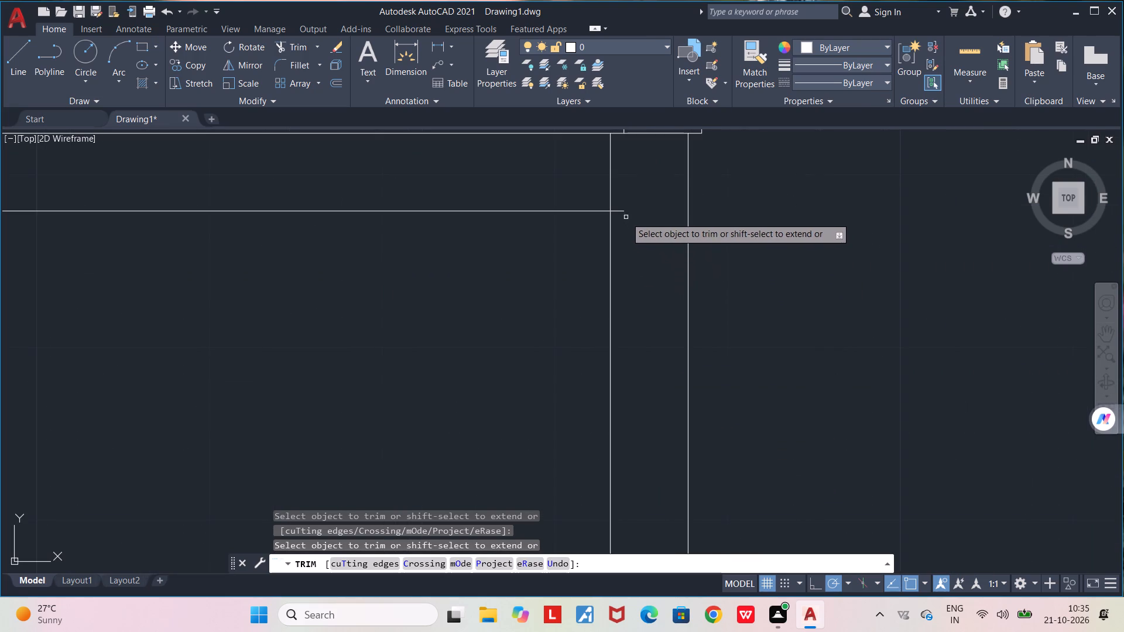
left_click(620, 211)
middle_click_drag(649, 298, 630, 380)
scroll(630, 380, "down", 3)
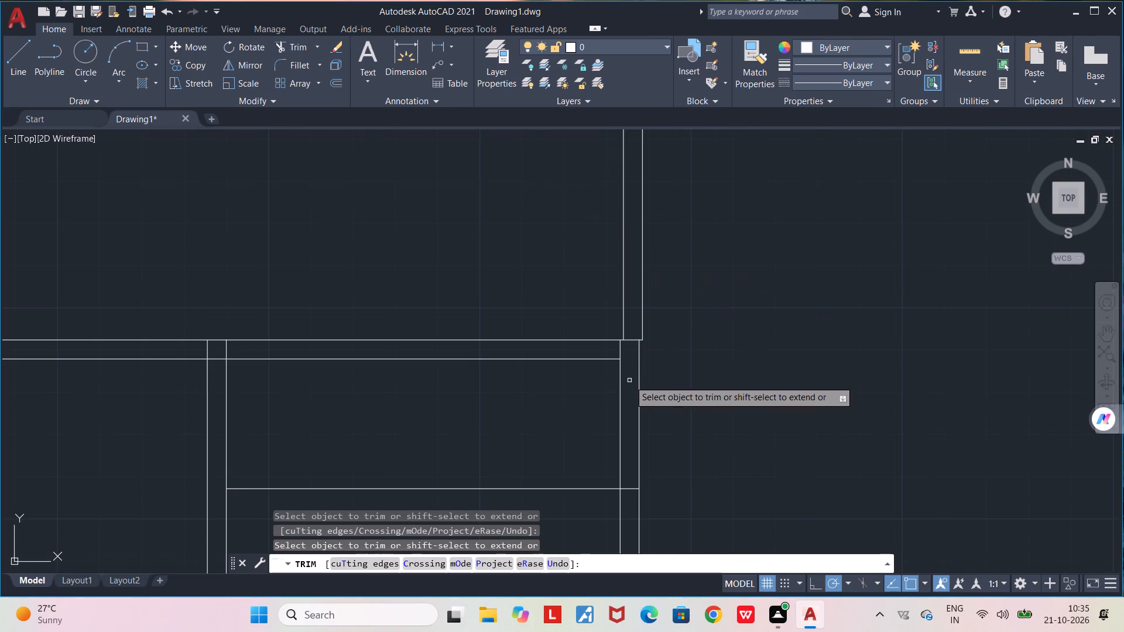
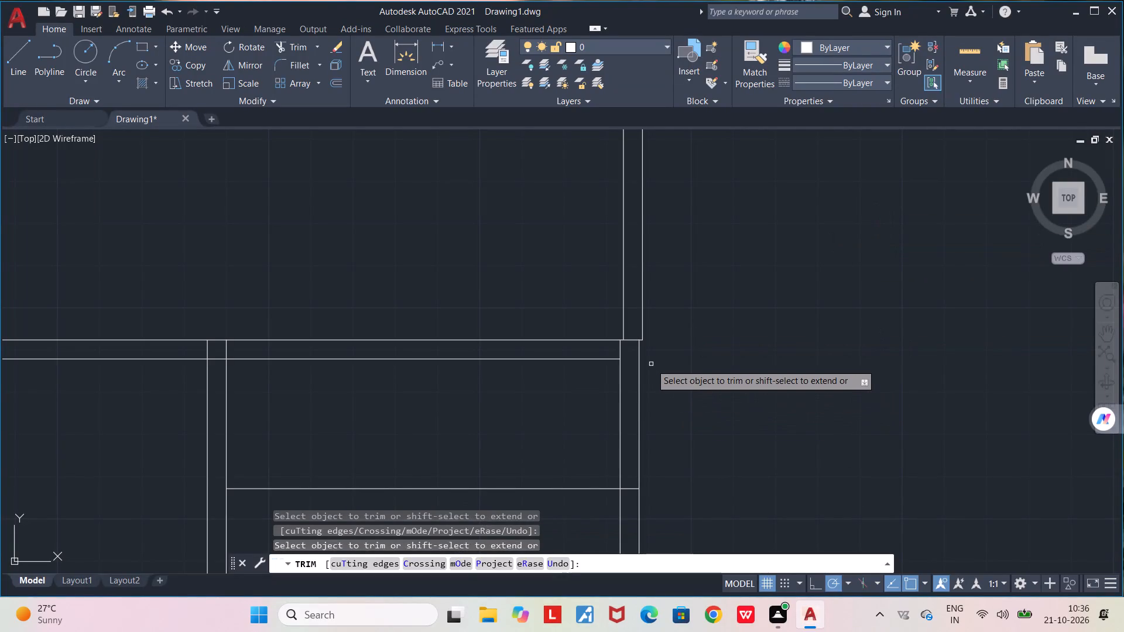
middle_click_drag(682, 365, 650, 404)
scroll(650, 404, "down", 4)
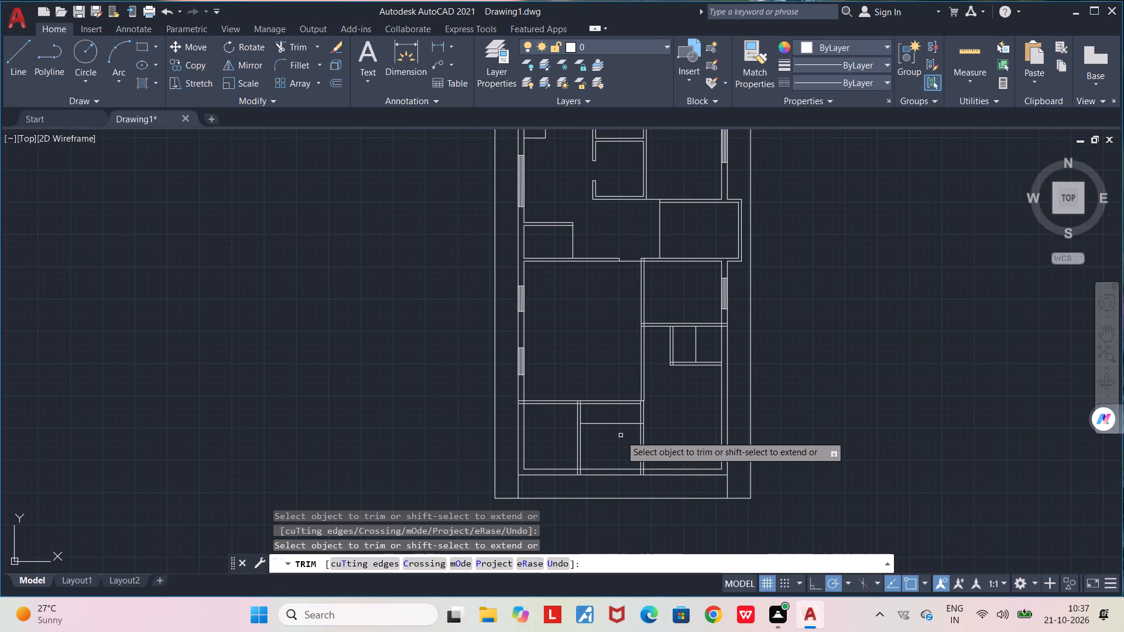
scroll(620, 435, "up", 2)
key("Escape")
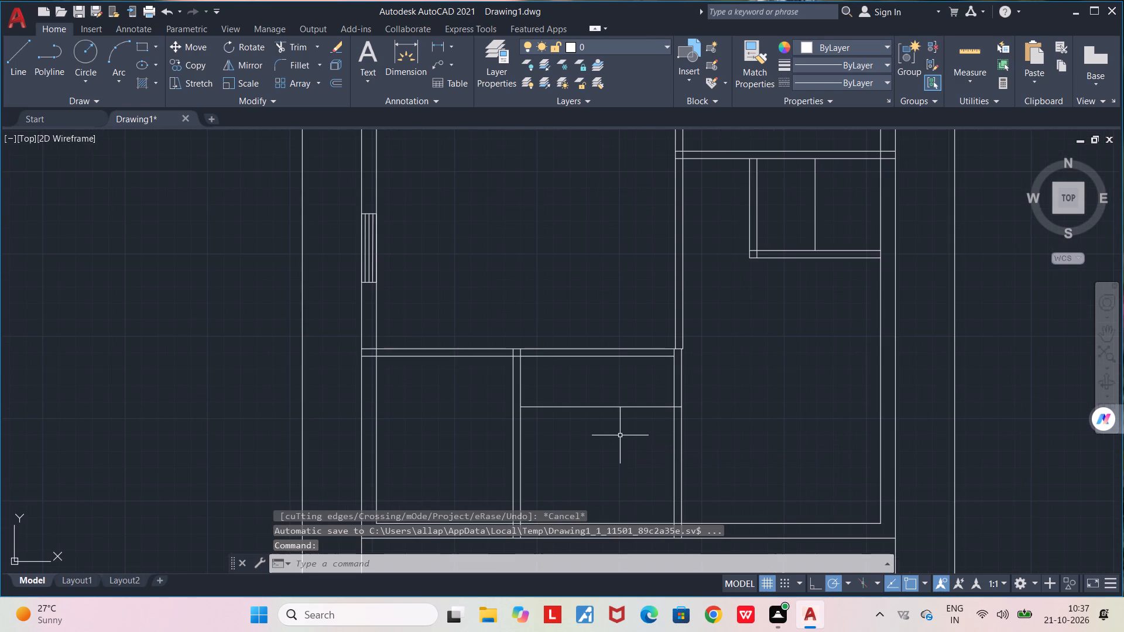
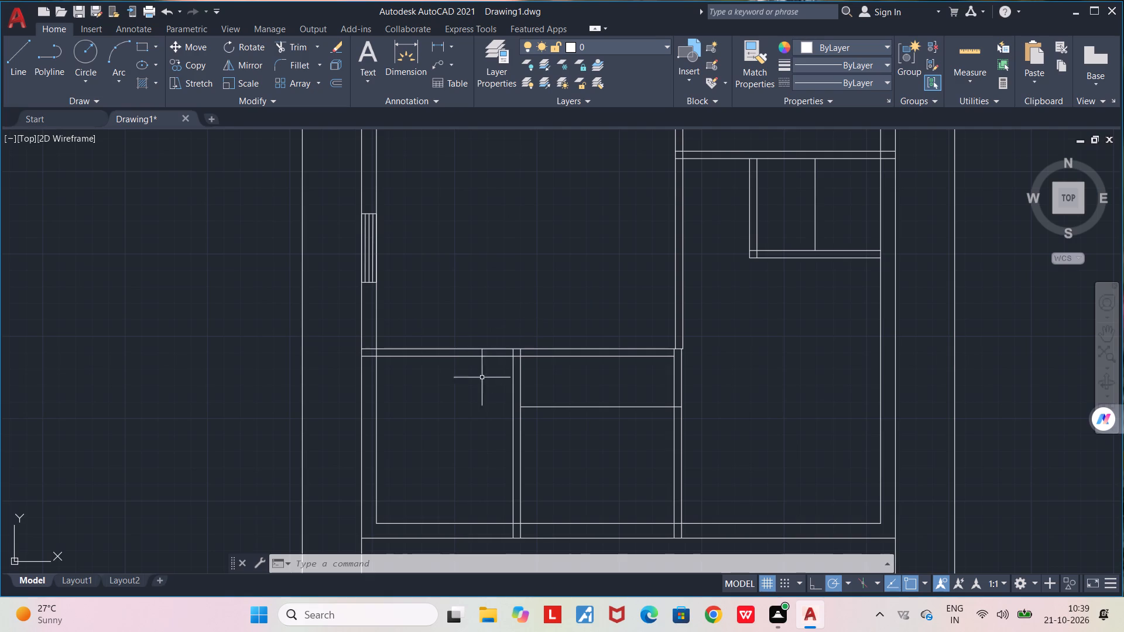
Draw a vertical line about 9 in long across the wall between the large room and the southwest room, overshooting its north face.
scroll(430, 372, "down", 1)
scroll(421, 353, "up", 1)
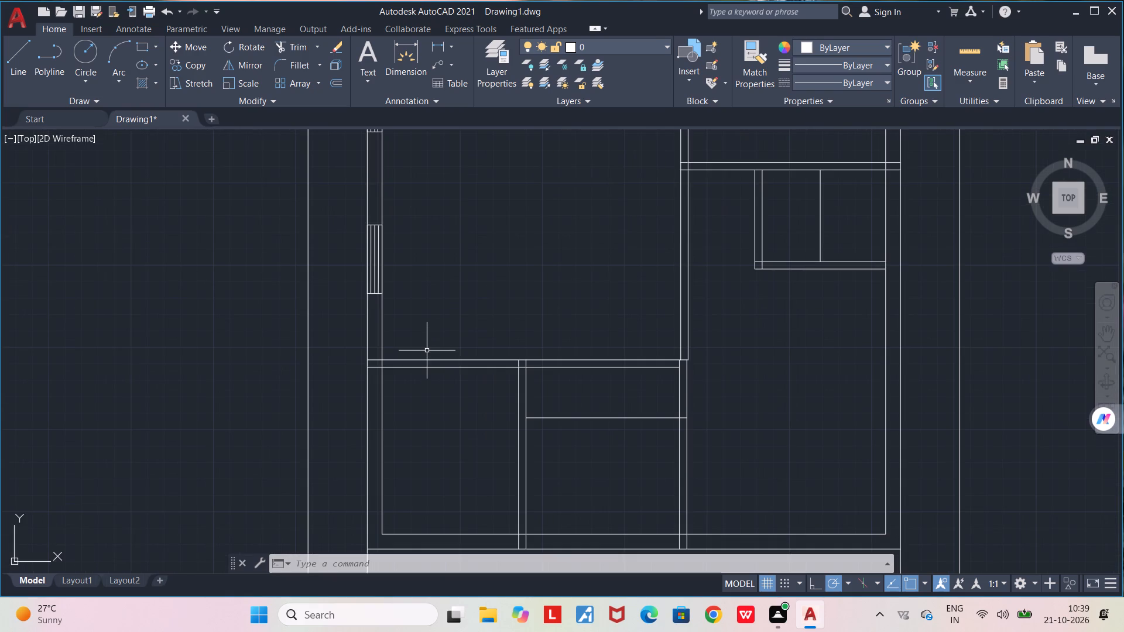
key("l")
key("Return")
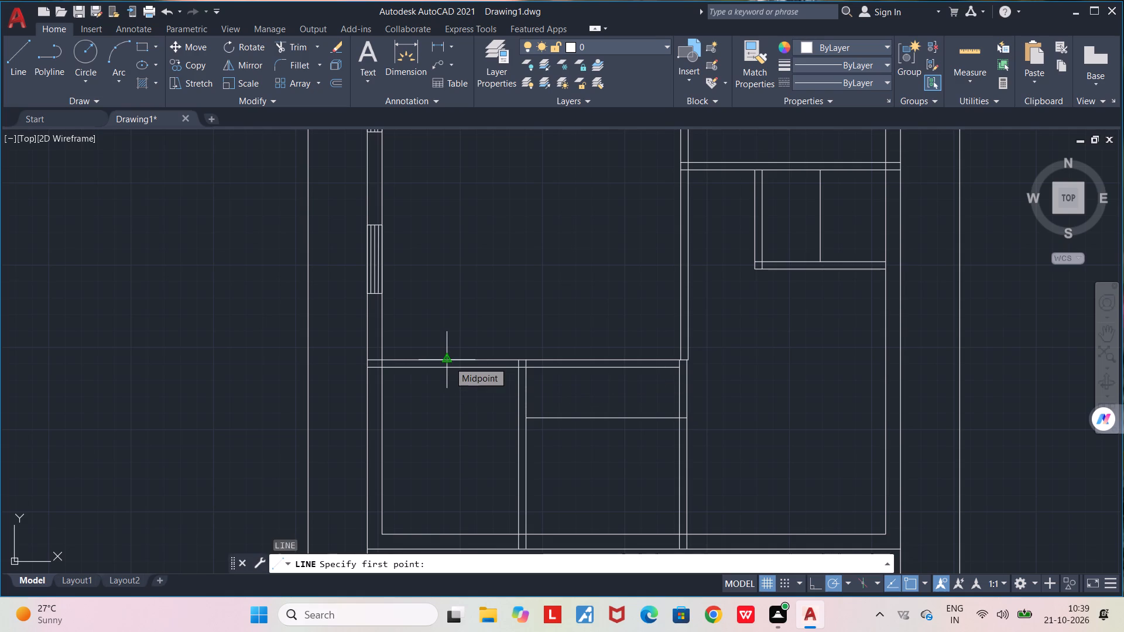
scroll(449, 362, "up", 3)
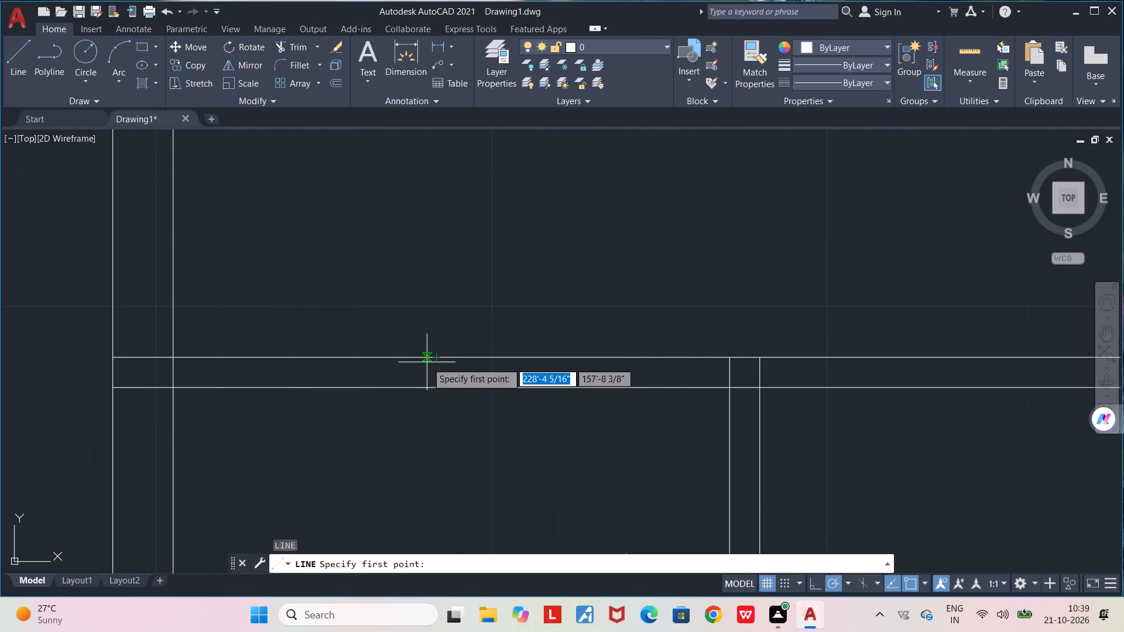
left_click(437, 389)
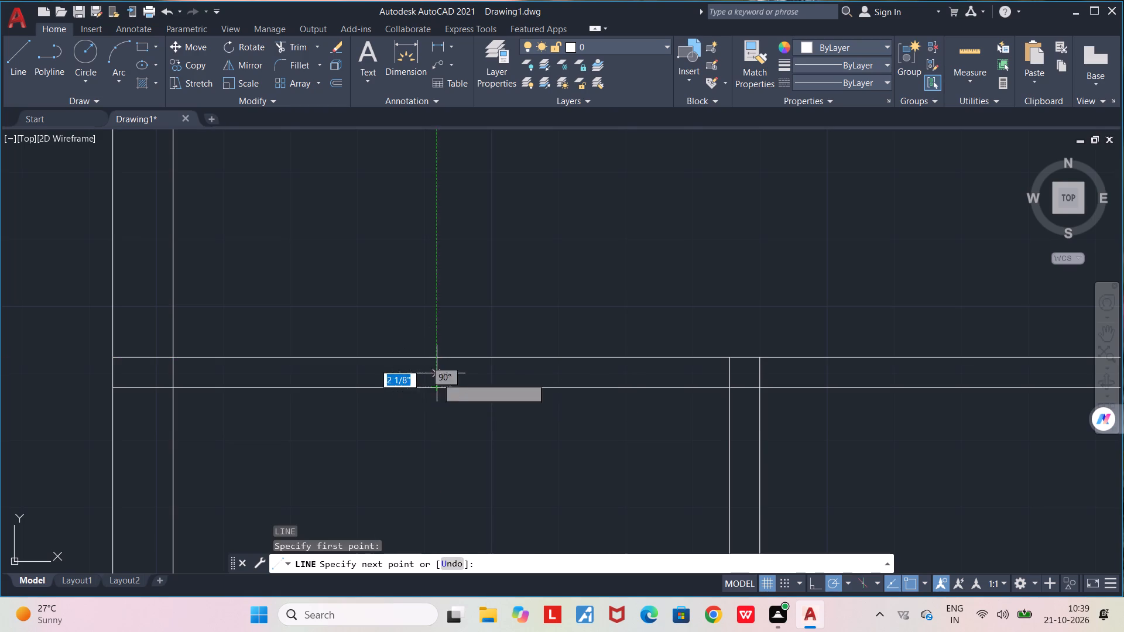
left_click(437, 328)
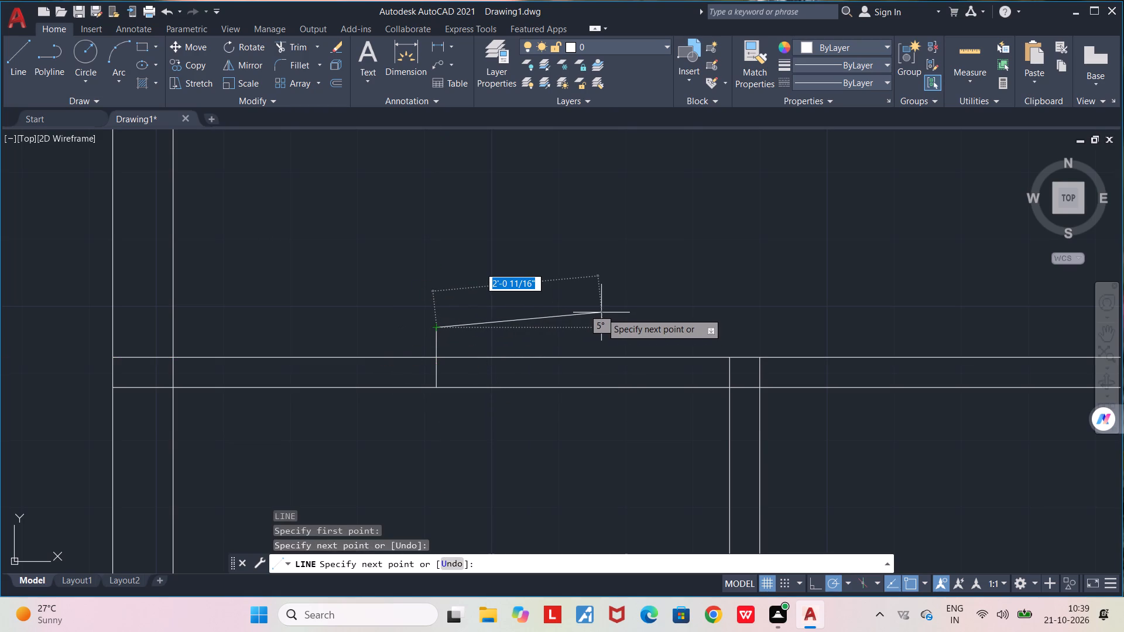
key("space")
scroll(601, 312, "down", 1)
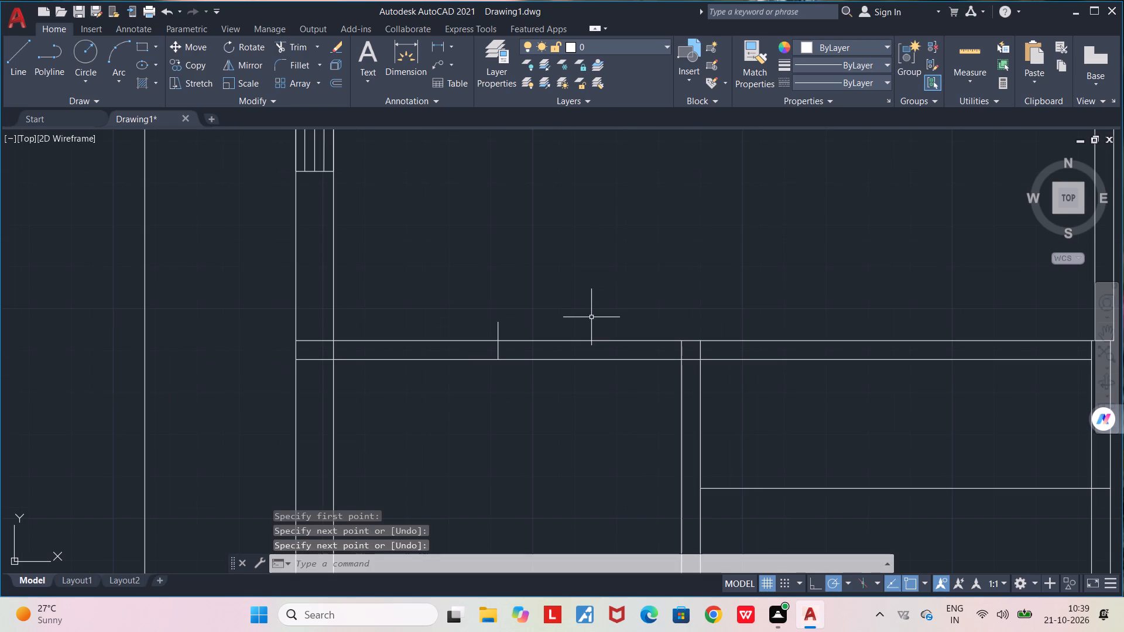
Trim the cross line's overshoot and the overlapping wall lines where the horizontal wall meets the west exterior wall.
type("TR")
key("Return")
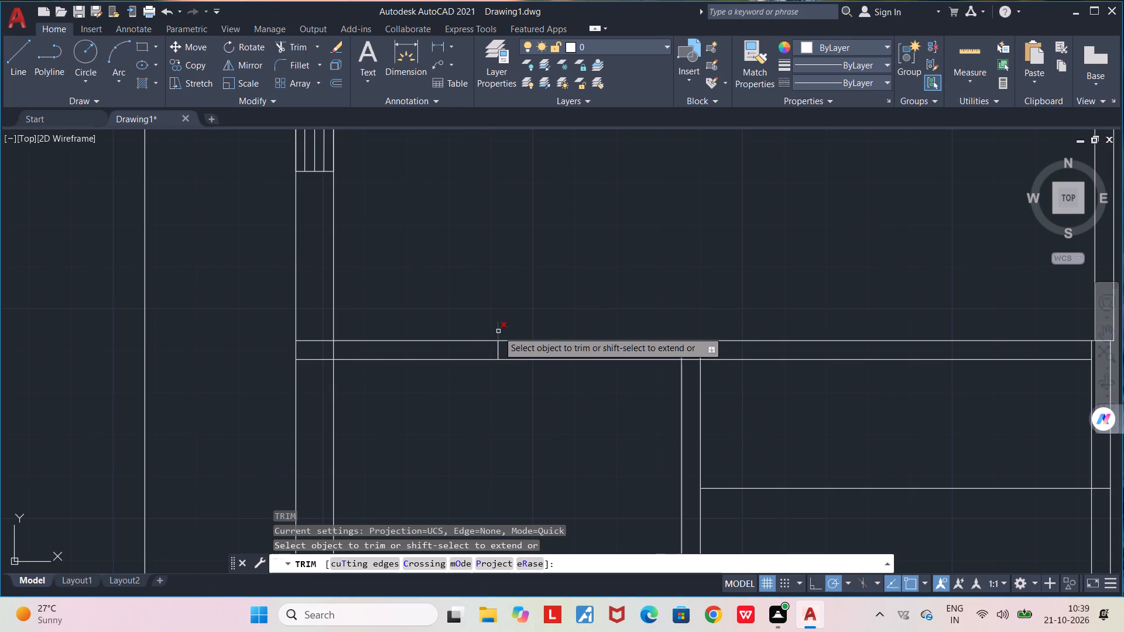
left_click(498, 329)
left_click_drag(311, 324, 318, 365)
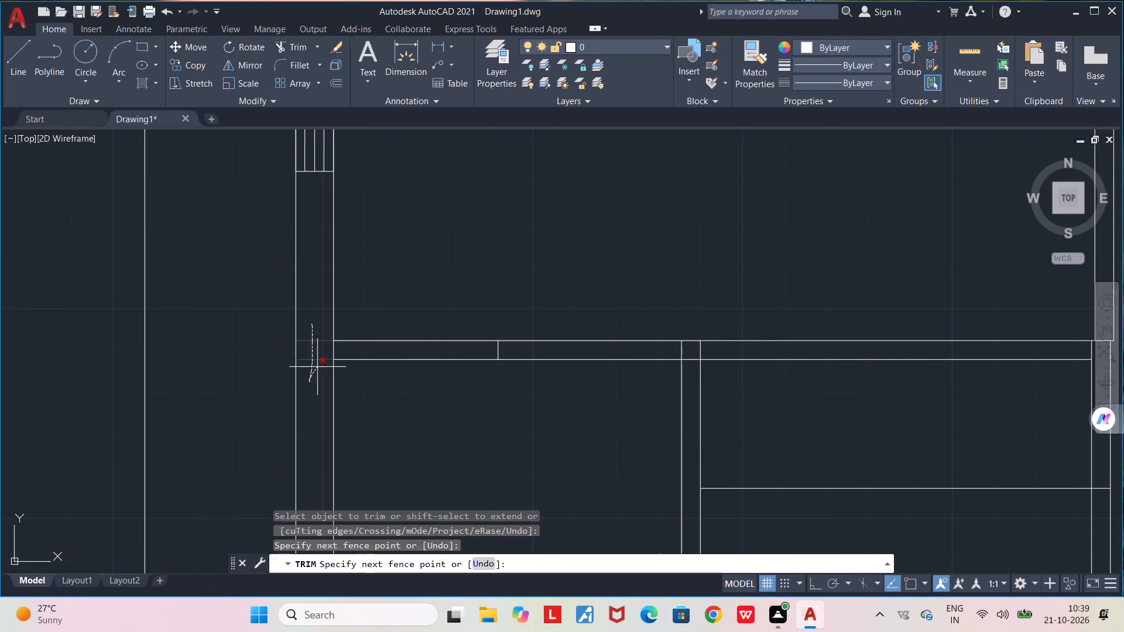
left_click_drag(318, 365, 345, 345)
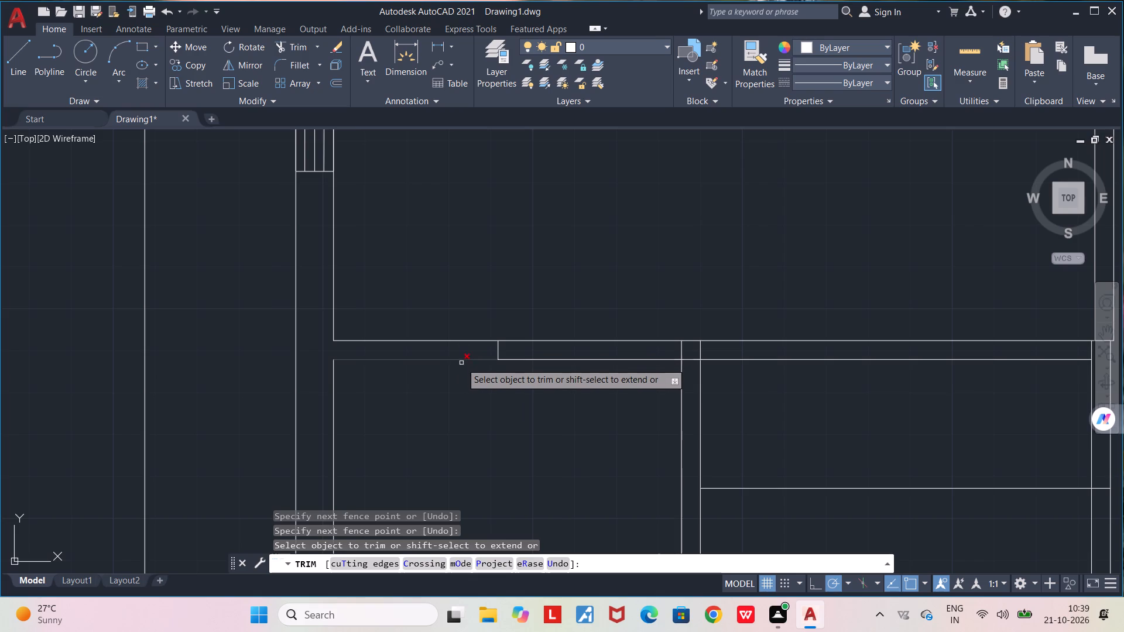
scroll(461, 363, "down", 1)
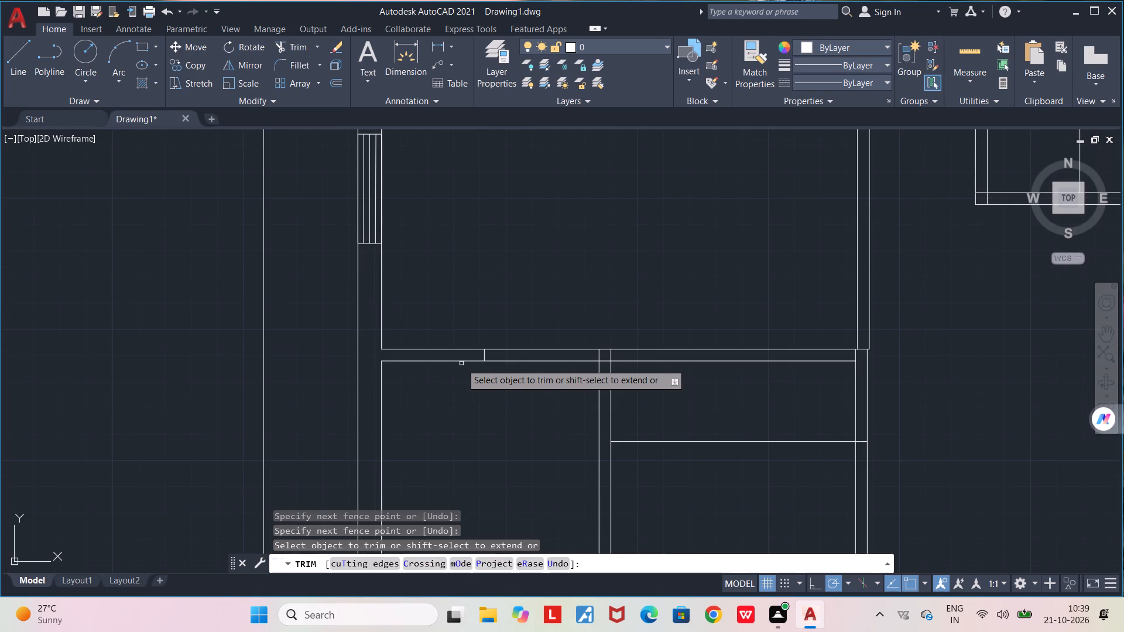
scroll(455, 379, "up", 1)
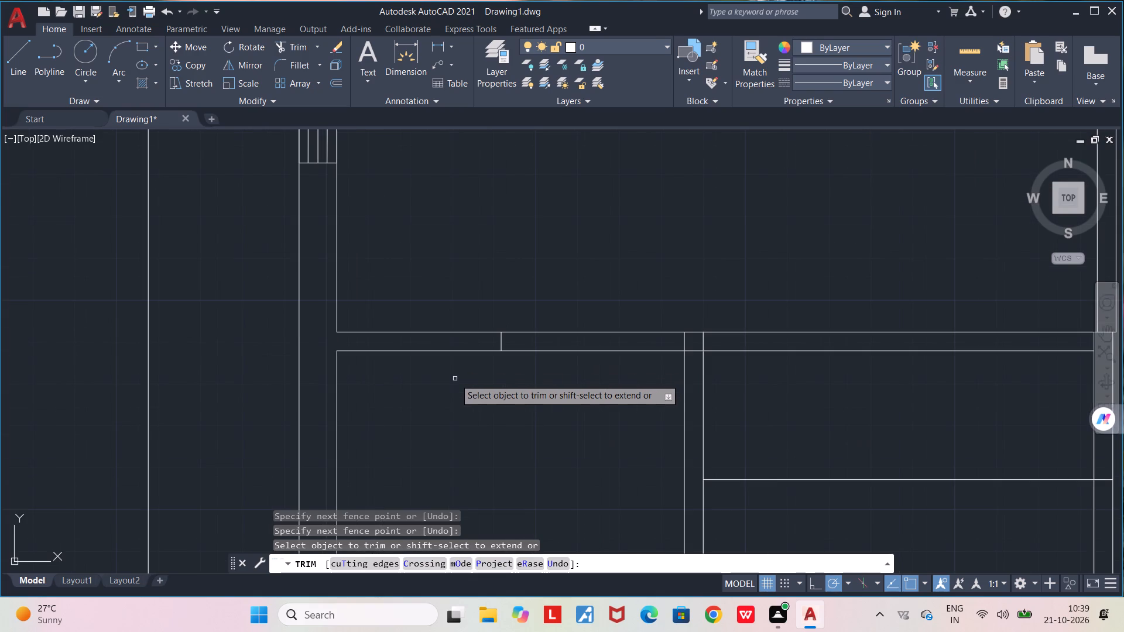
key("l")
key("Return")
key("Escape")
key("Escape")
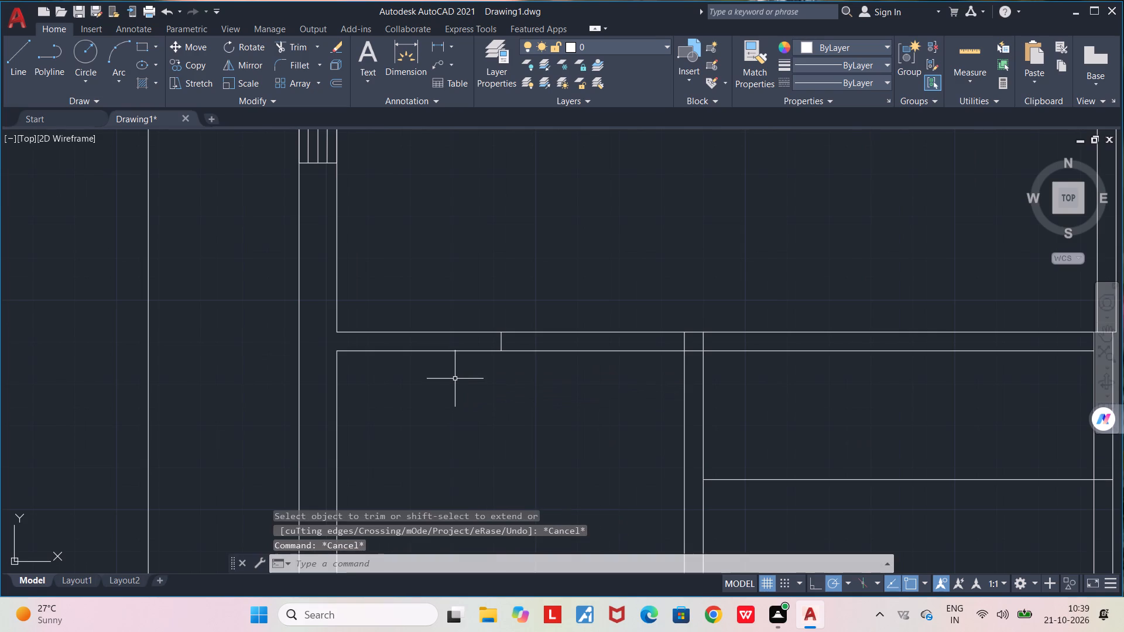
Draw a vertical line about 7 in long across the same horizontal wall, between the west exterior wall and the existing cross line.
key("l")
key("Return")
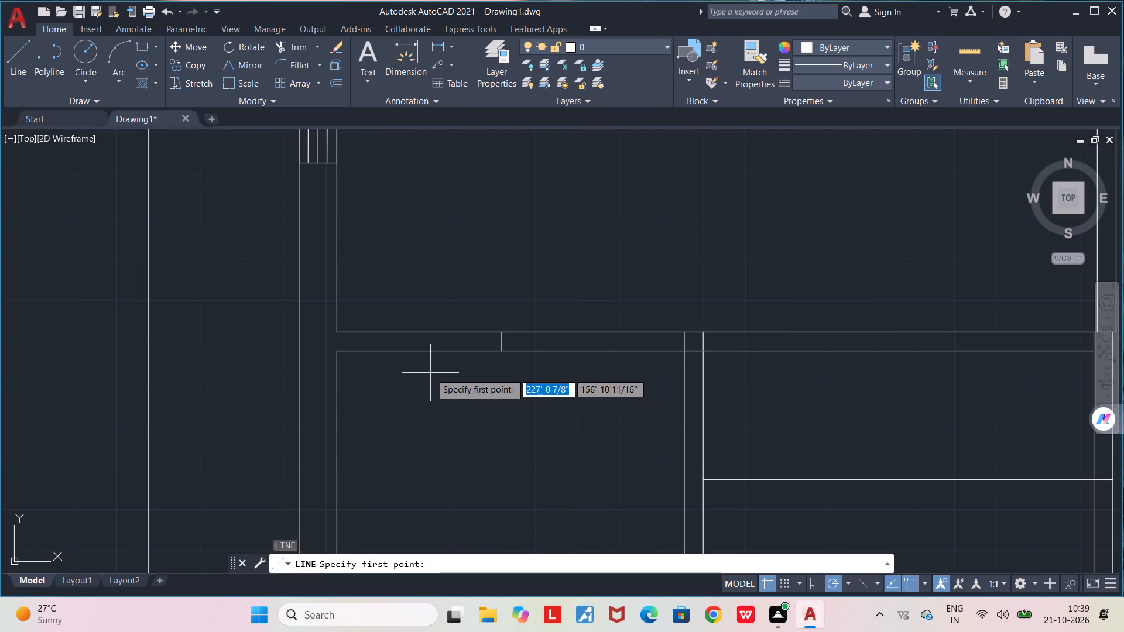
scroll(430, 373, "up", 1)
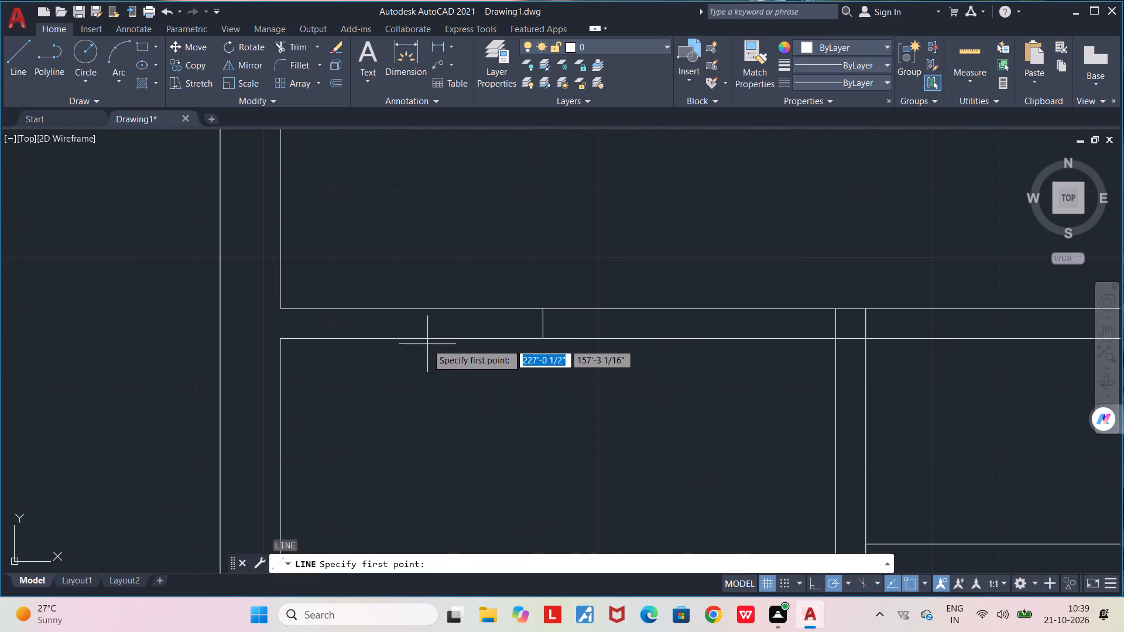
left_click(436, 339)
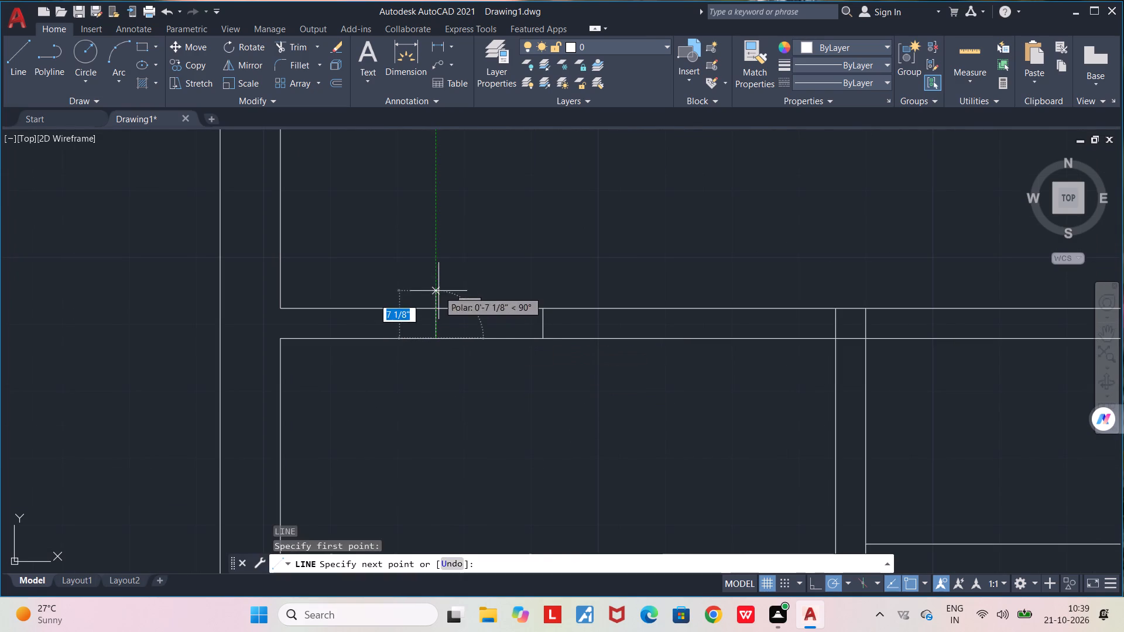
left_click(438, 291)
key("space")
Trim the new cross line's overshoot above the wall and remove the earlier cross line east of it.
type("TR")
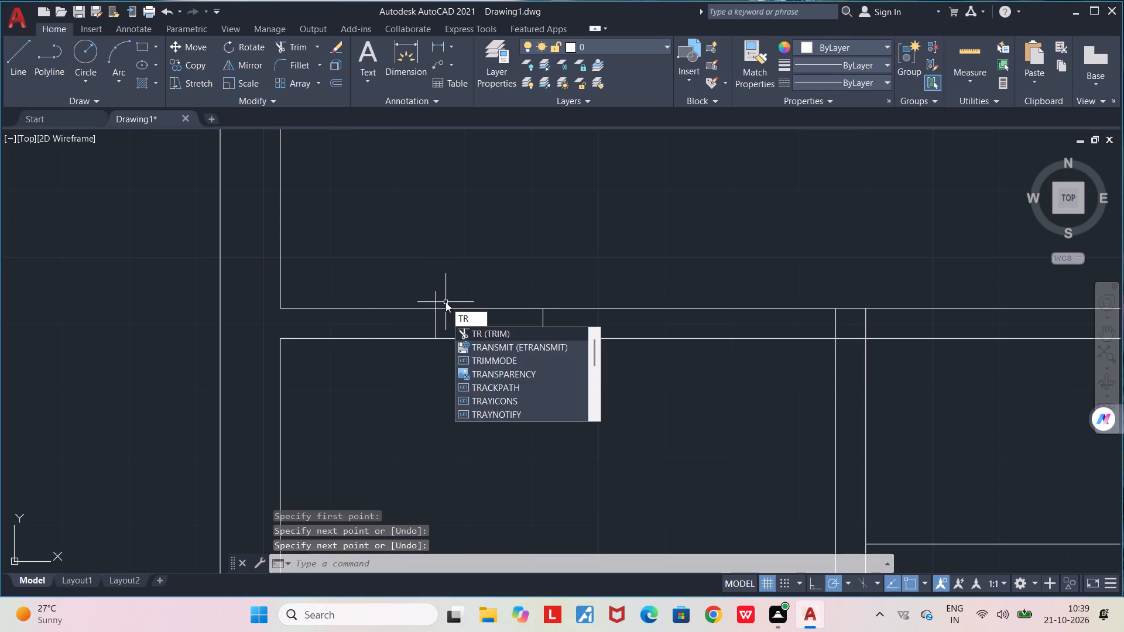
key("Return")
left_click(434, 297)
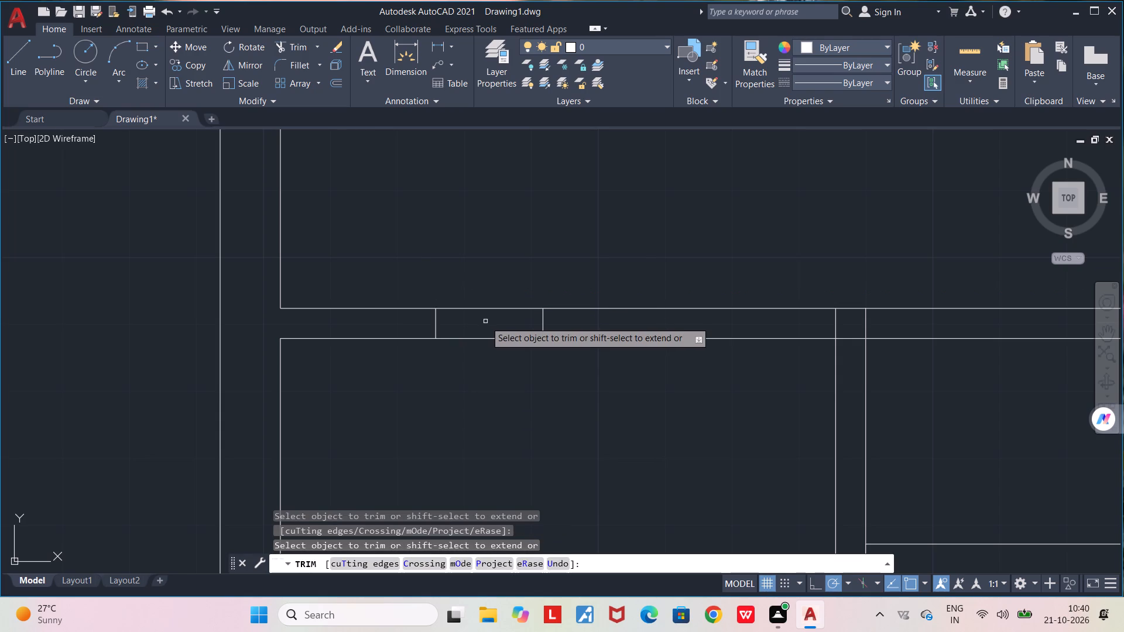
left_click(542, 324)
middle_click_drag(598, 390, 482, 403)
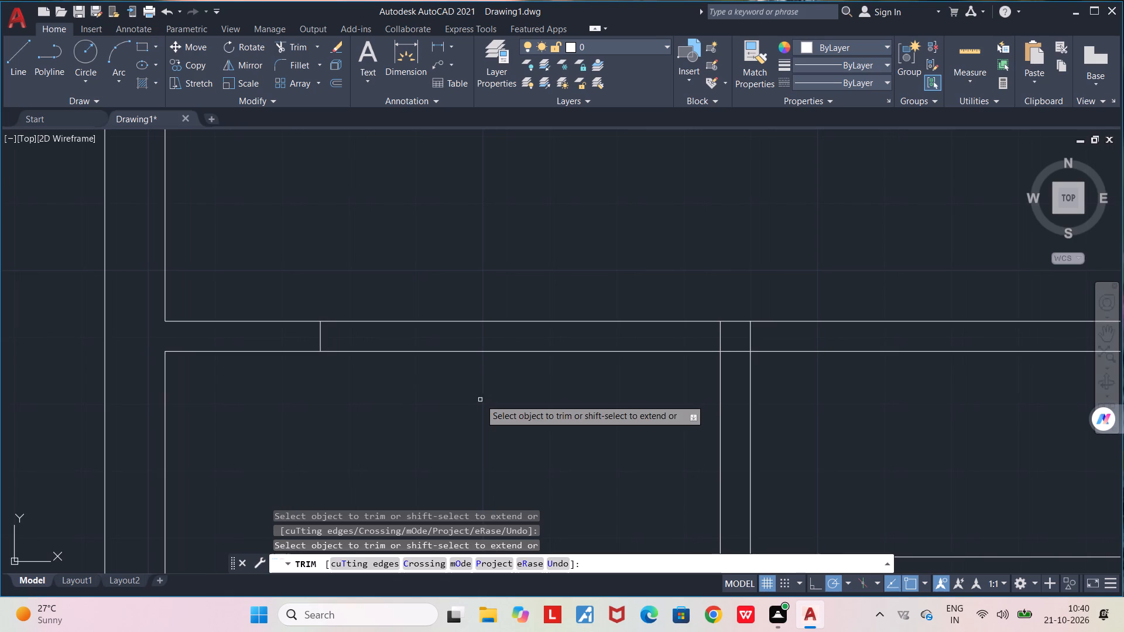
key("space")
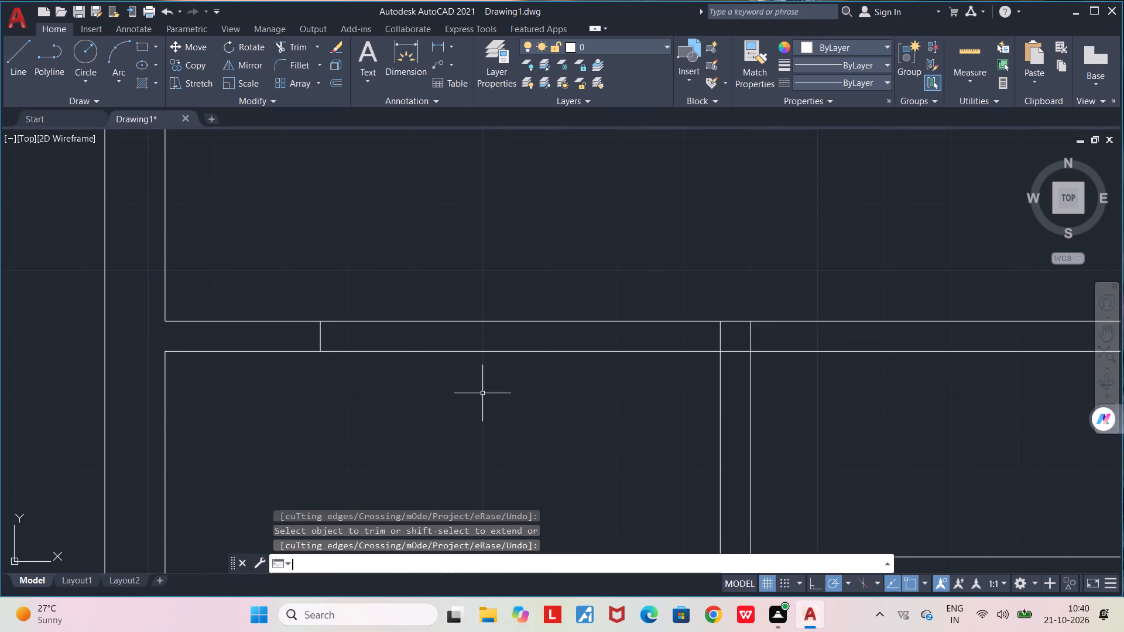
Draw a second jamb line across the horizontal wall just west of the interior partition.
key("l")
key("Return")
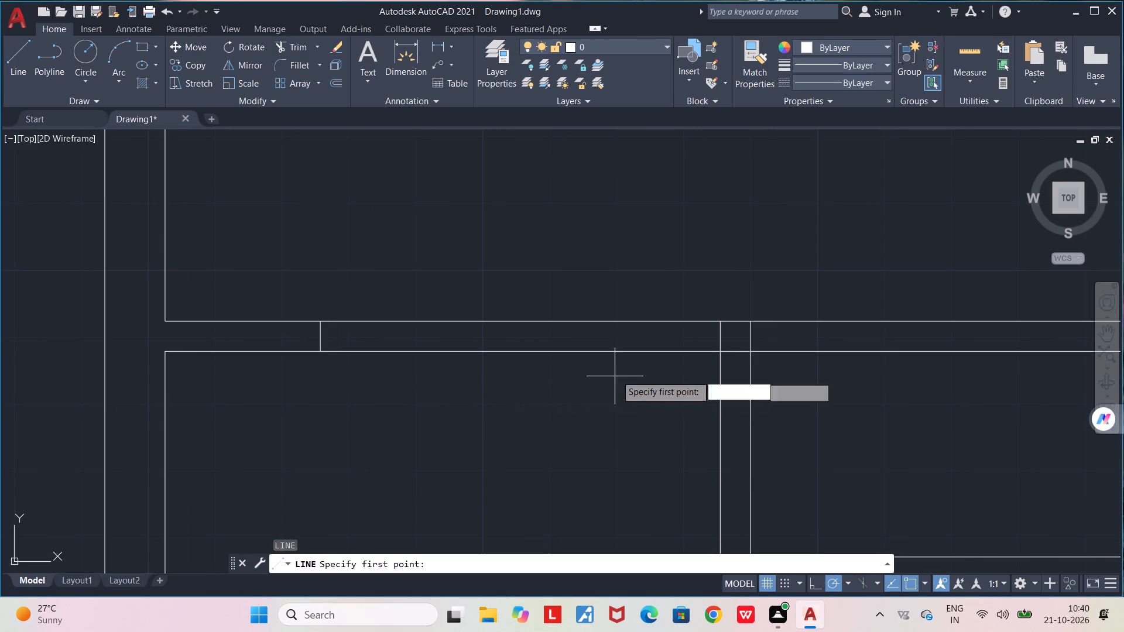
left_click(639, 352)
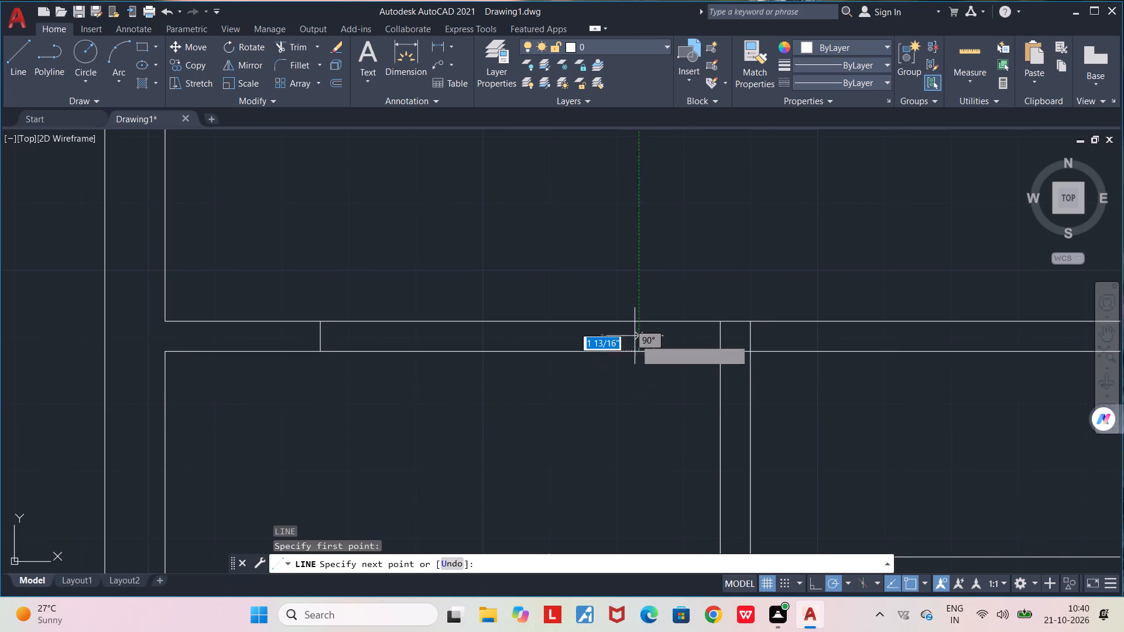
left_click(639, 320)
key("space")
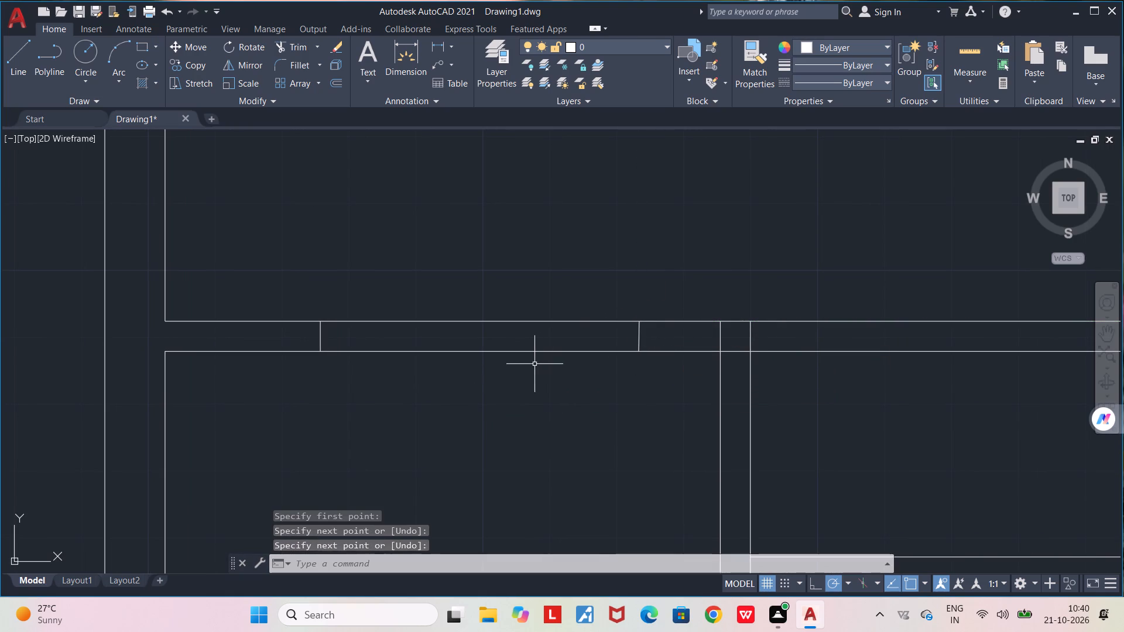
Draw the window's centre line between the midpoints of the two jamb lines.
key("l")
key("Return")
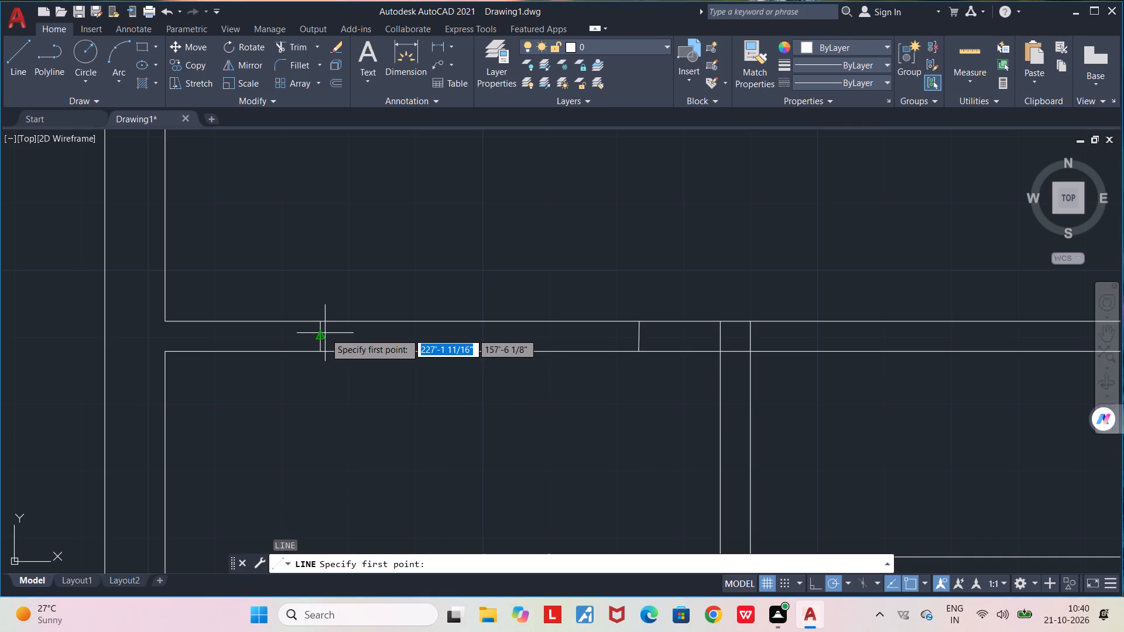
left_click(322, 332)
left_click(637, 338)
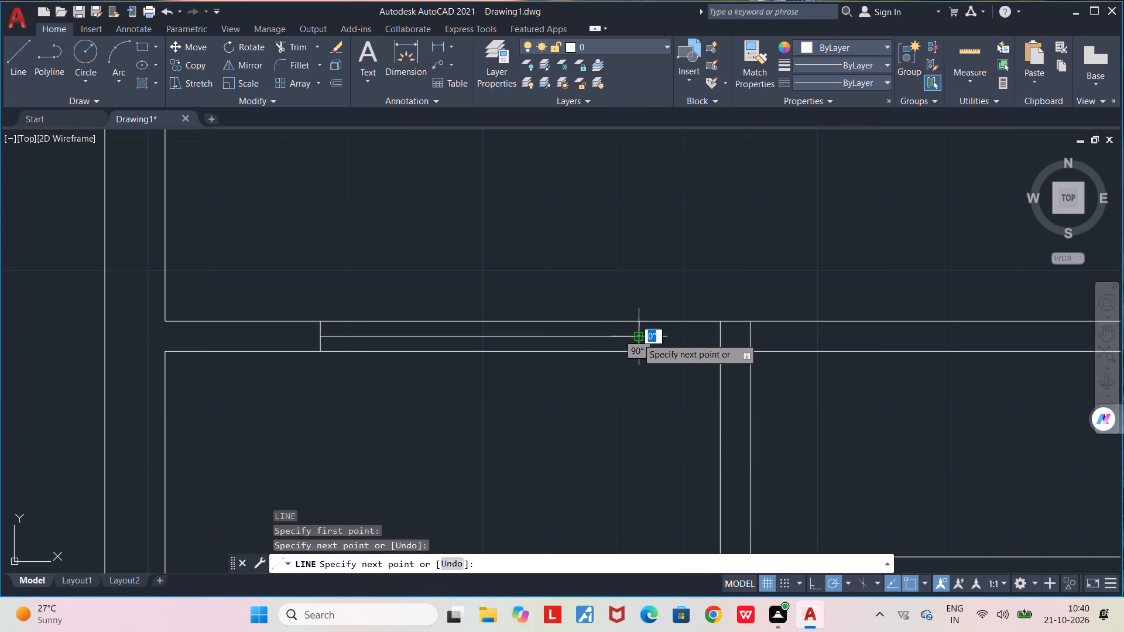
key("space")
Draw a horizontal window line about 4 ft long midway between the centre line and the wall's south face, from the west jamb past the east jamb.
scroll(354, 357, "up", 2)
middle_click_drag(354, 357, 201, 376)
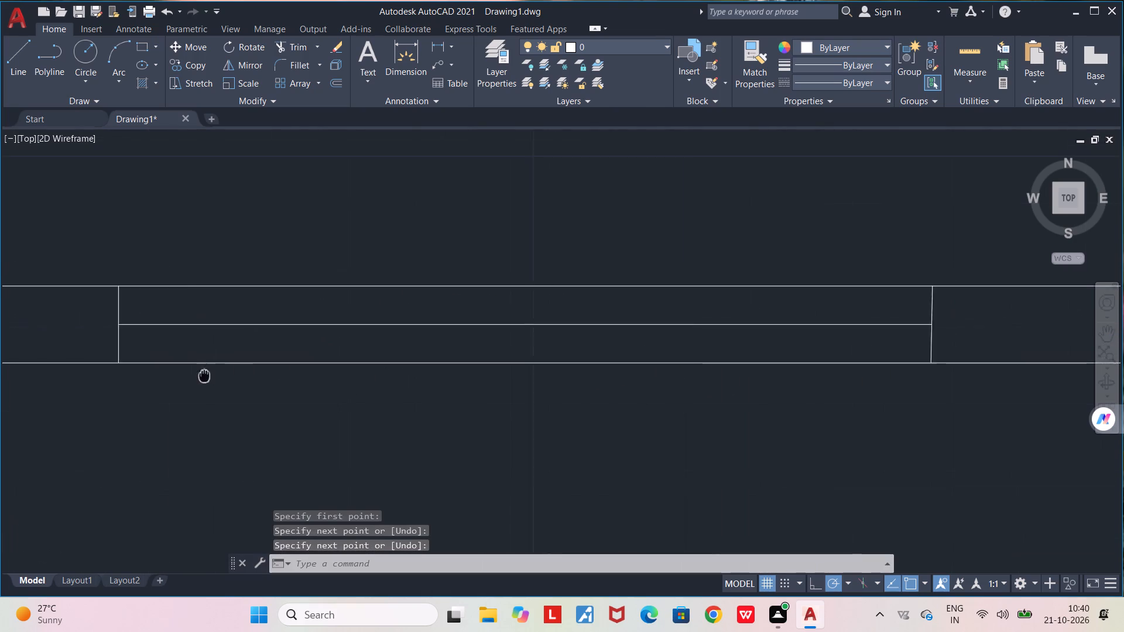
middle_click_drag(201, 376, 190, 378)
scroll(183, 378, "down", 2)
key("l")
key("Return")
scroll(162, 371, "up", 1)
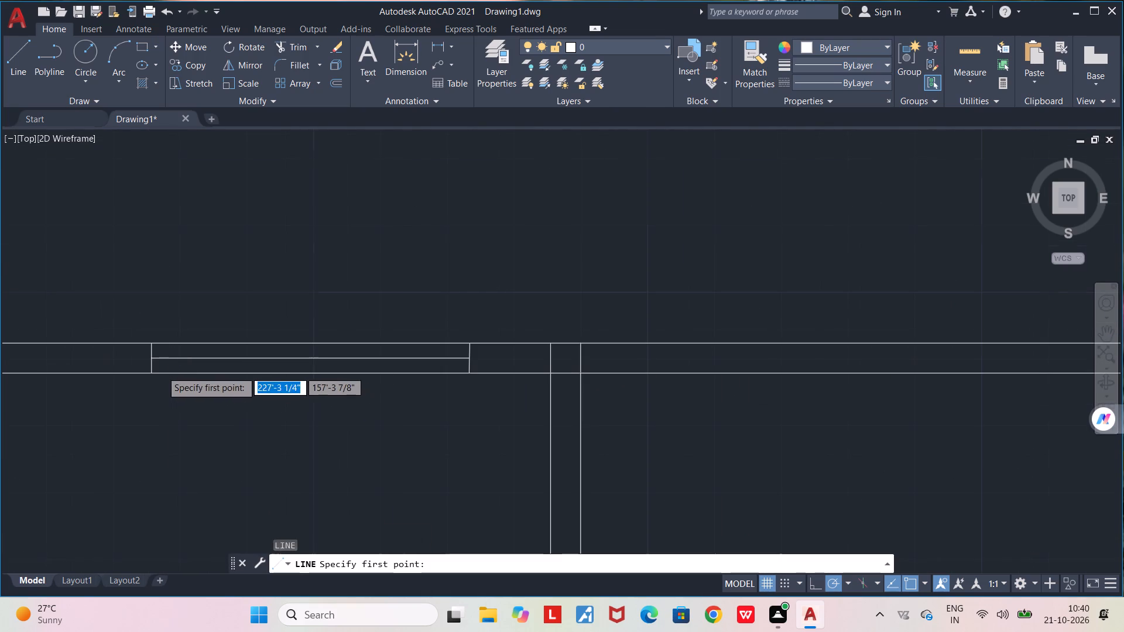
scroll(162, 371, "up", 2)
left_click(126, 355)
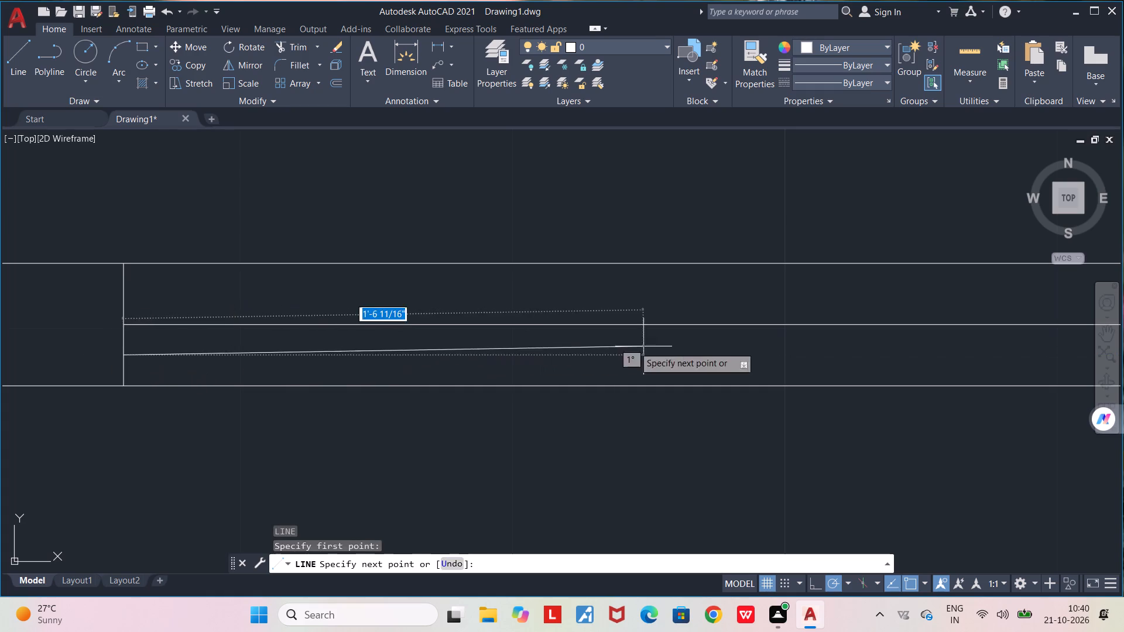
scroll(672, 344, "down", 4)
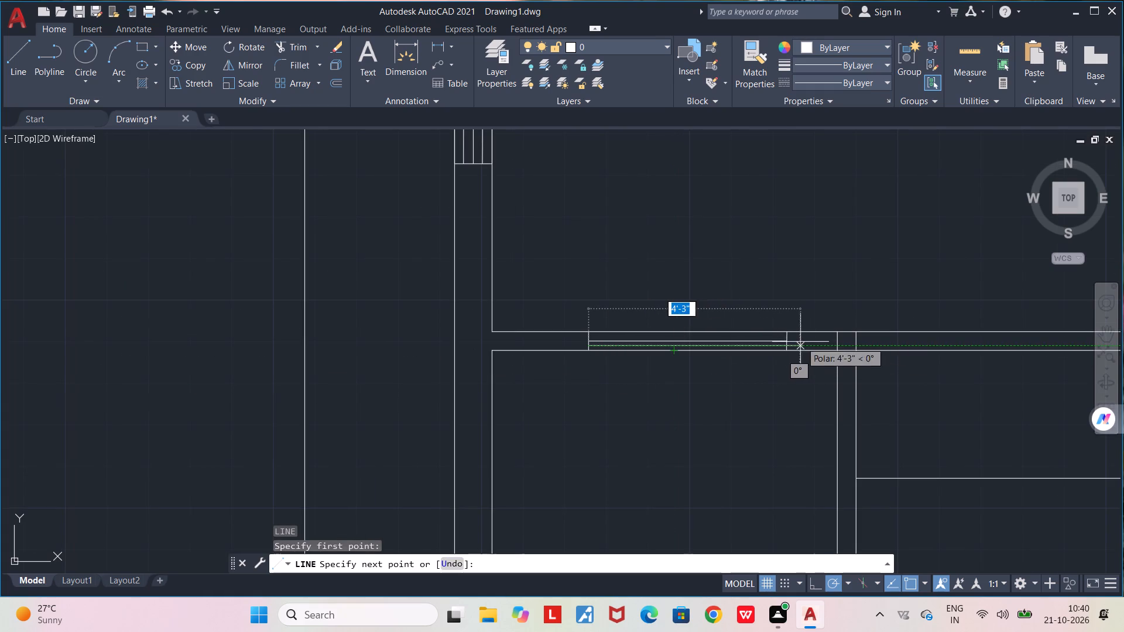
scroll(792, 342, "up", 3)
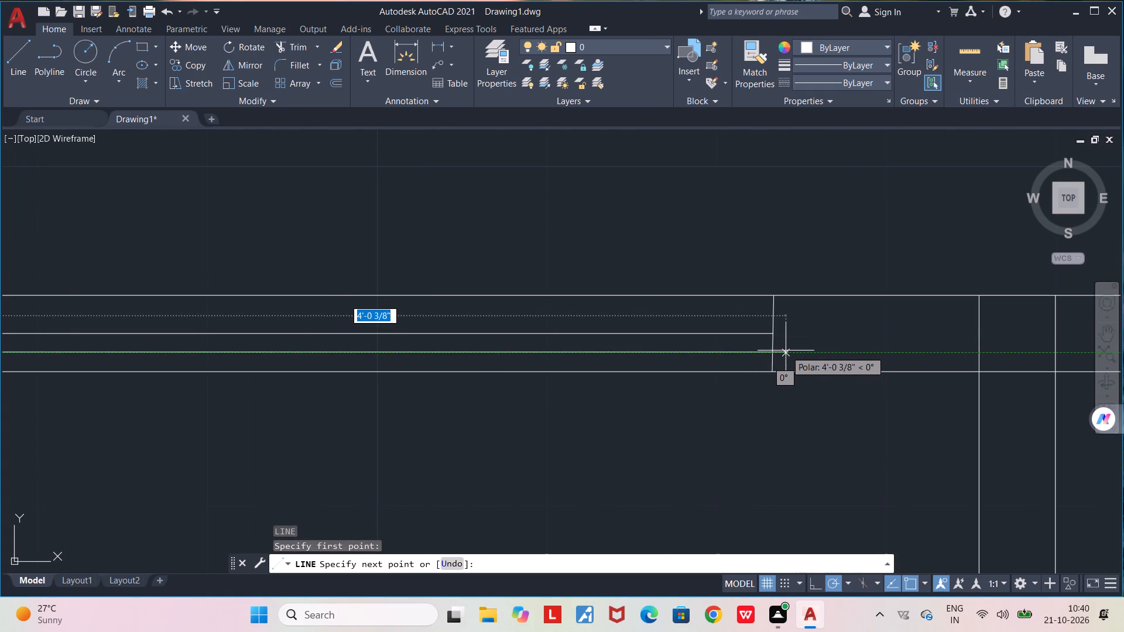
left_click(782, 351)
key("space")
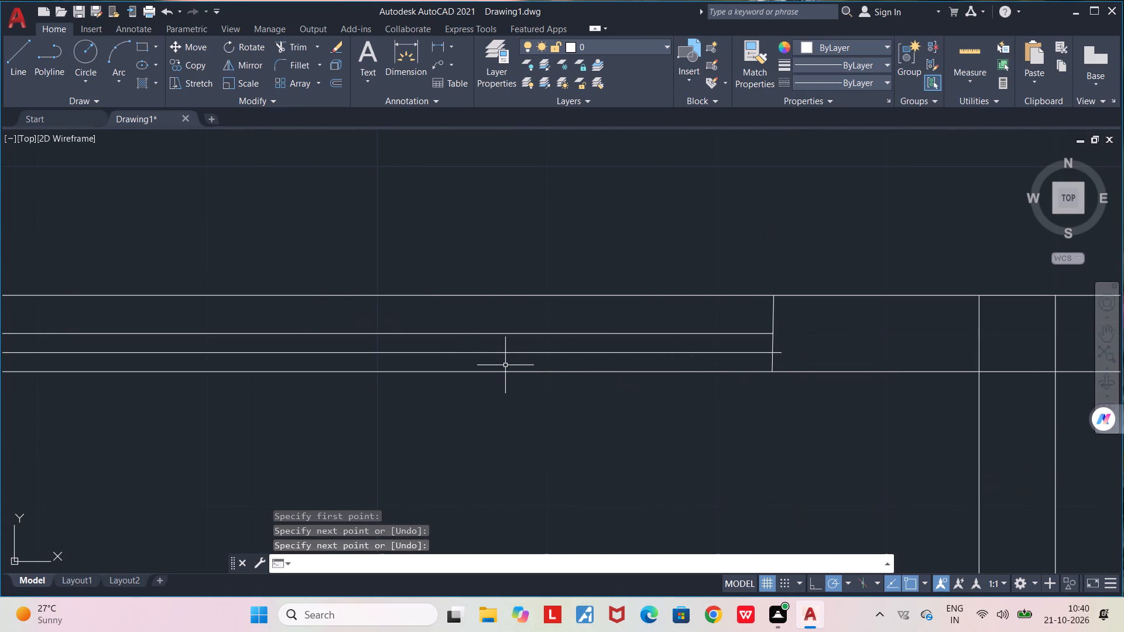
Draw a horizontal window line between the centre line and the wall's north face, from the east jamb past the west jamb.
key("l")
key("Return")
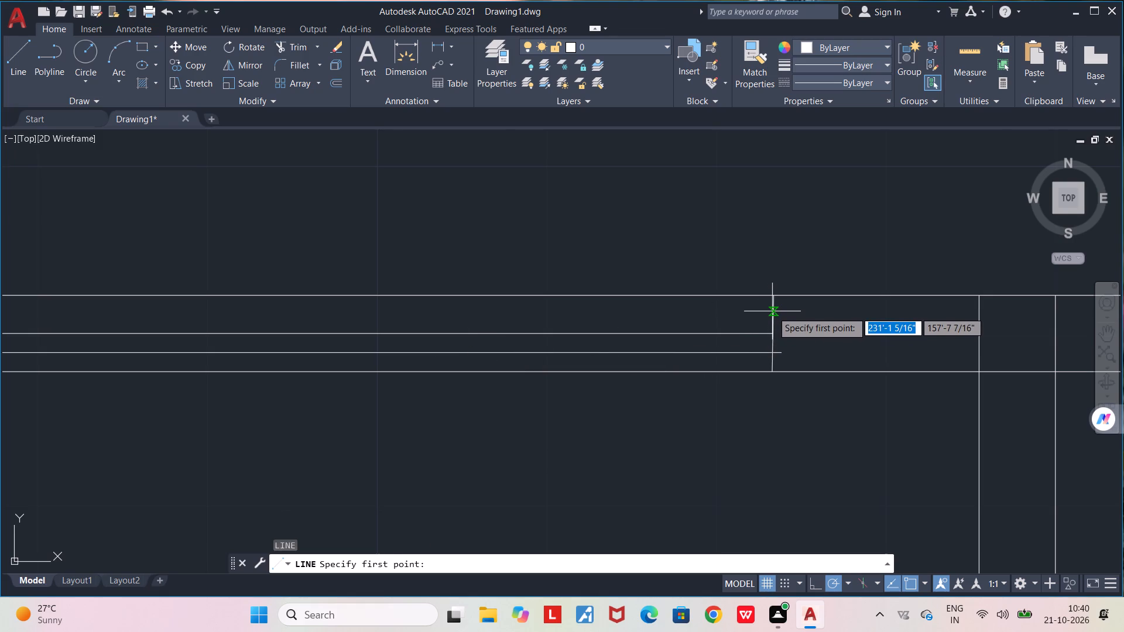
left_click(772, 311)
scroll(496, 317, "down", 4)
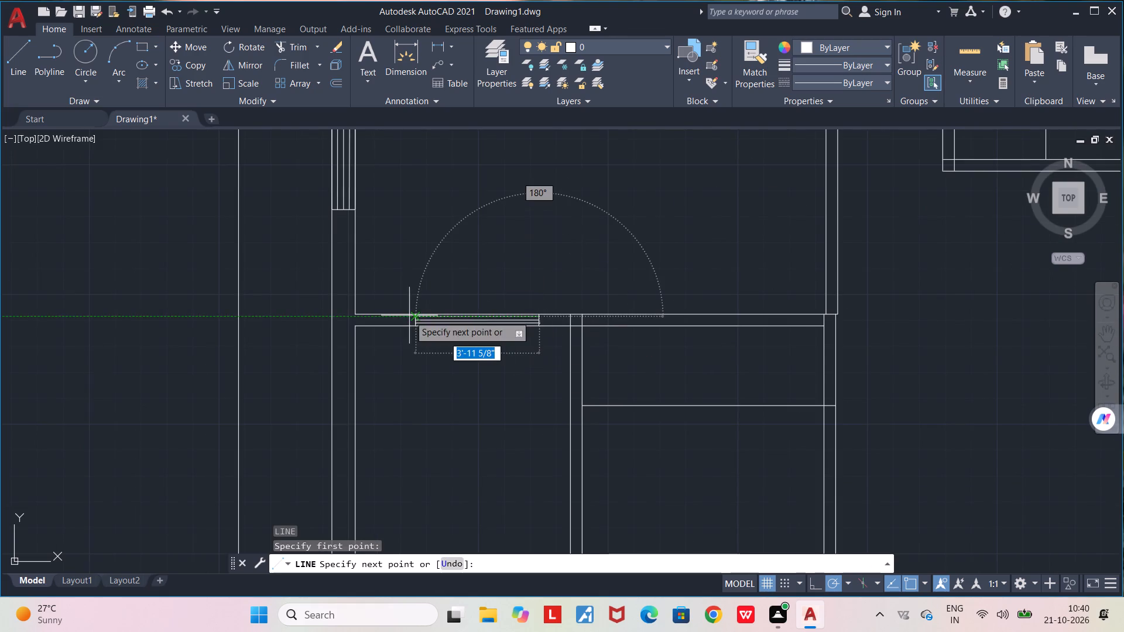
scroll(415, 320, "up", 5)
left_click(381, 291)
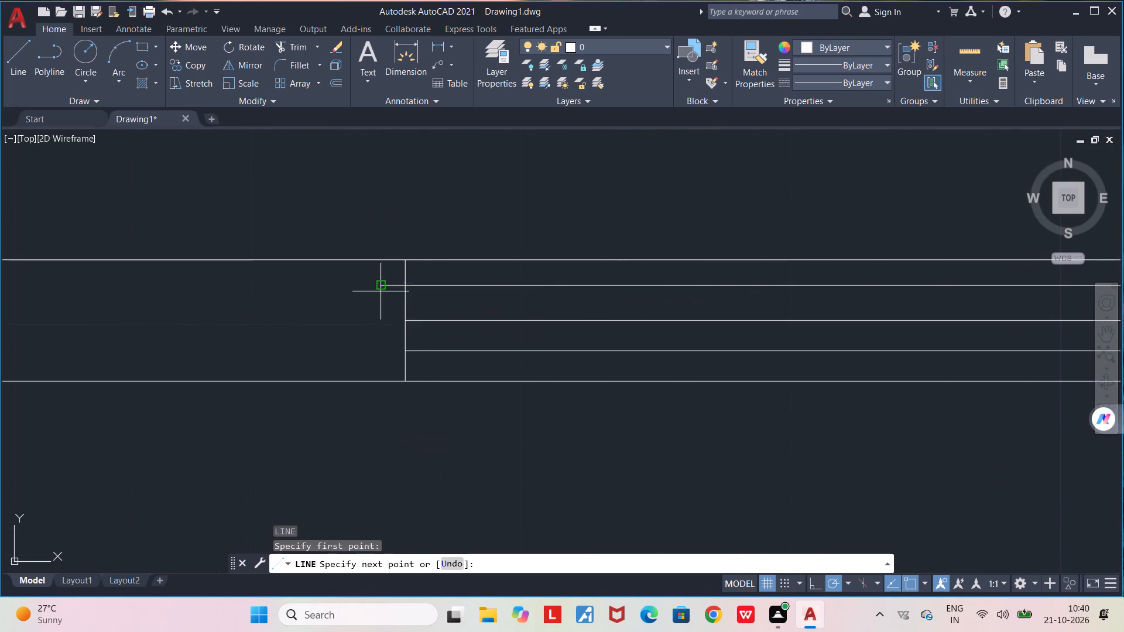
key("space")
Trim the window line ends that overshoot the west and east jambs of the southwest room's north-wall window.
type("TR")
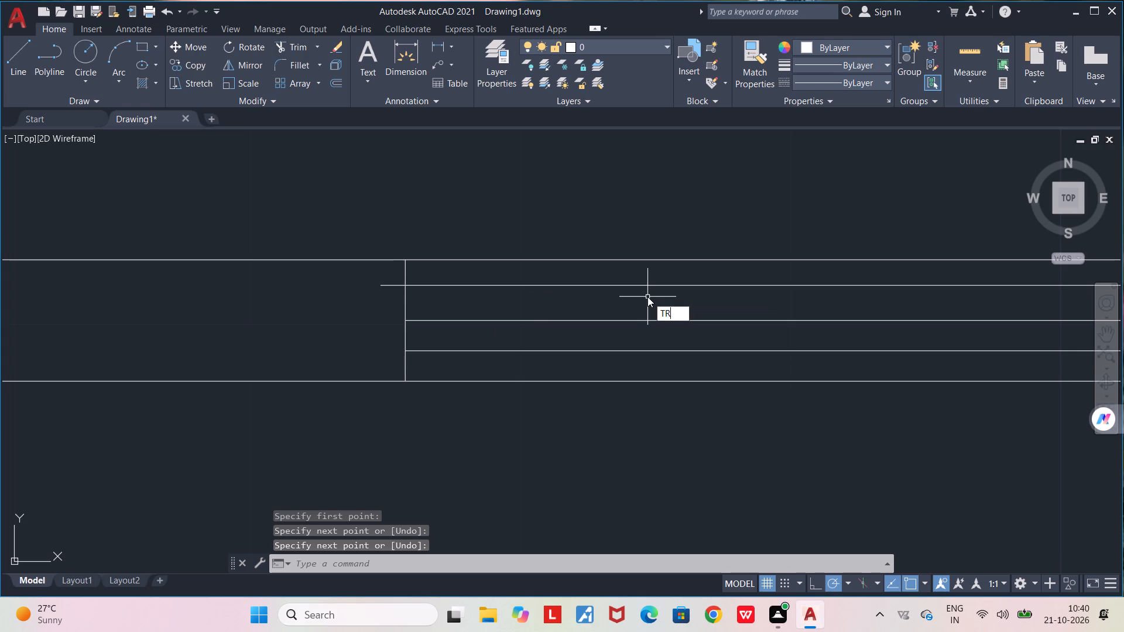
key("Return")
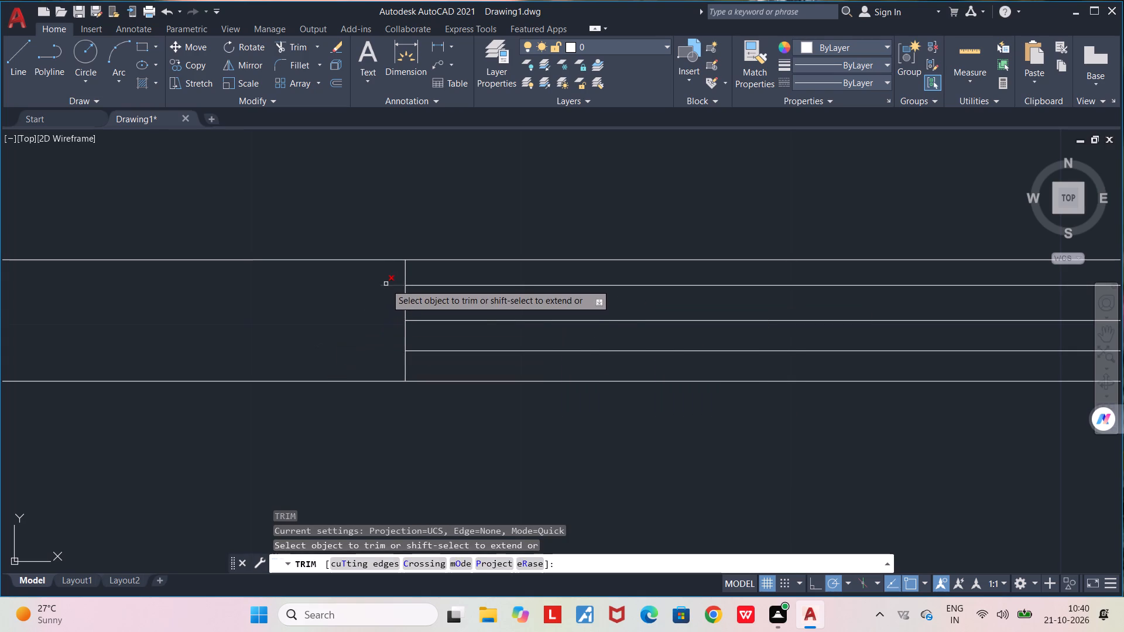
left_click(386, 284)
scroll(386, 284, "down", 5)
scroll(518, 289, "up", 6)
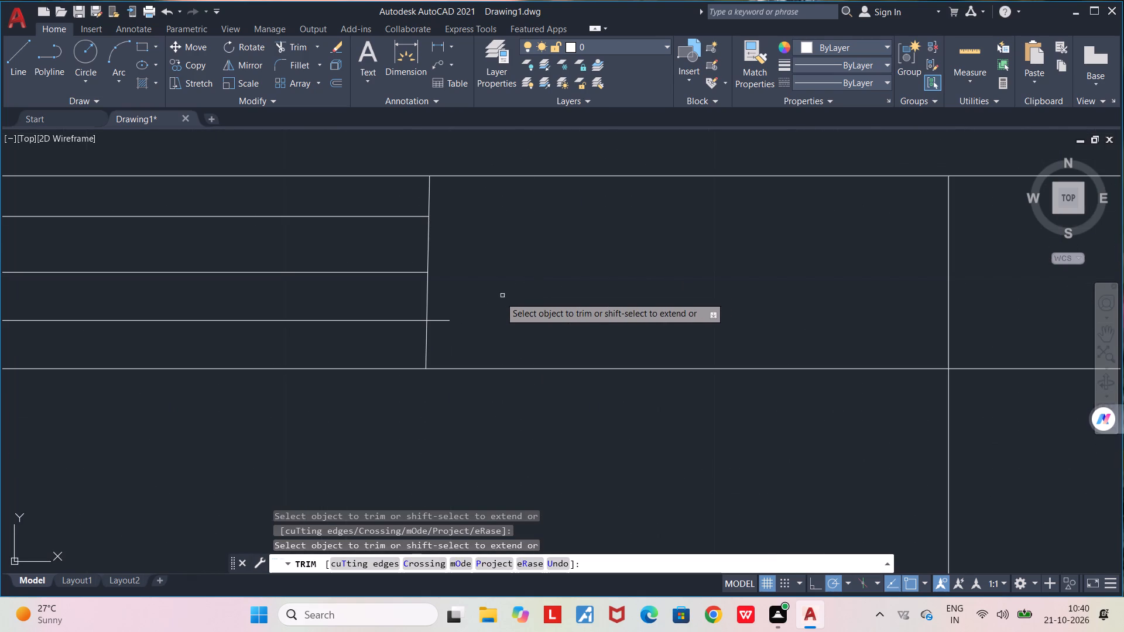
left_click(447, 321)
scroll(447, 321, "down", 5)
key("space")
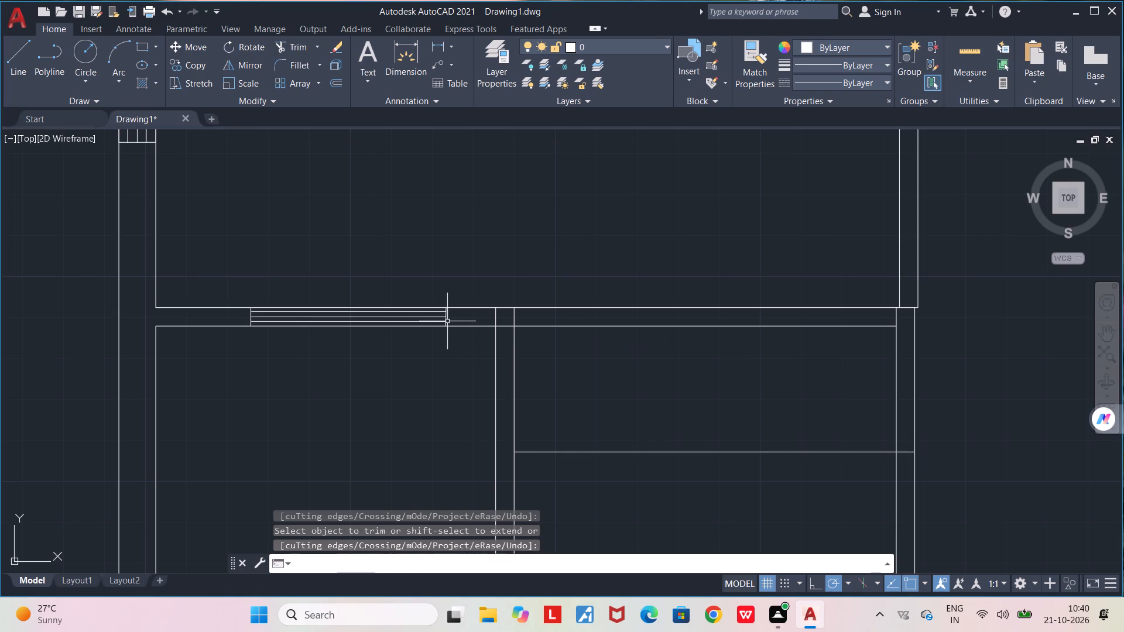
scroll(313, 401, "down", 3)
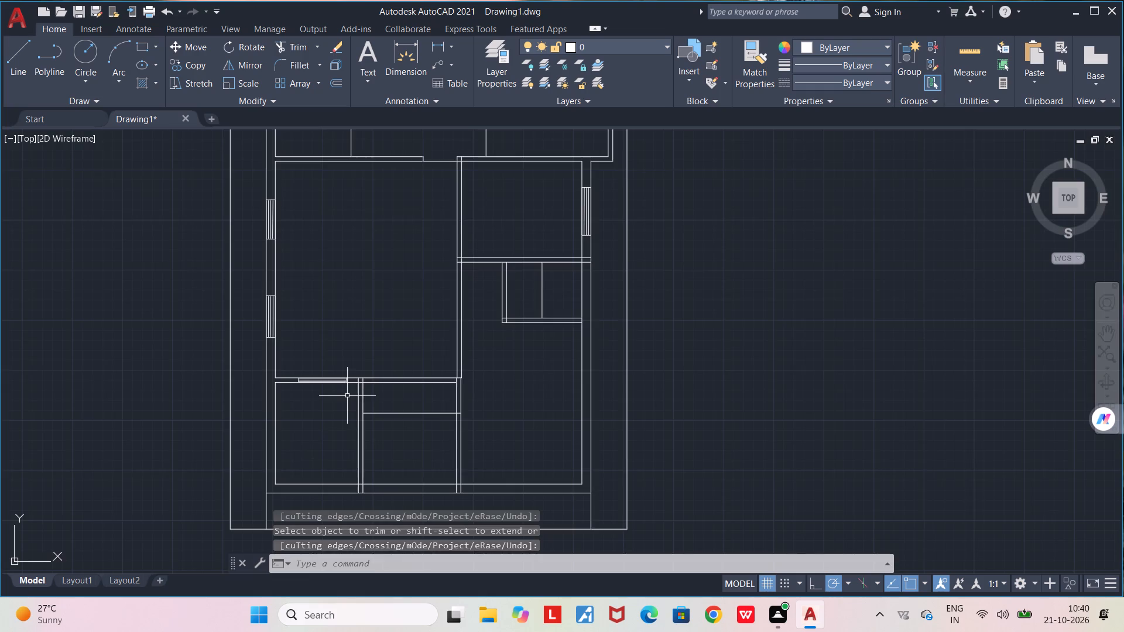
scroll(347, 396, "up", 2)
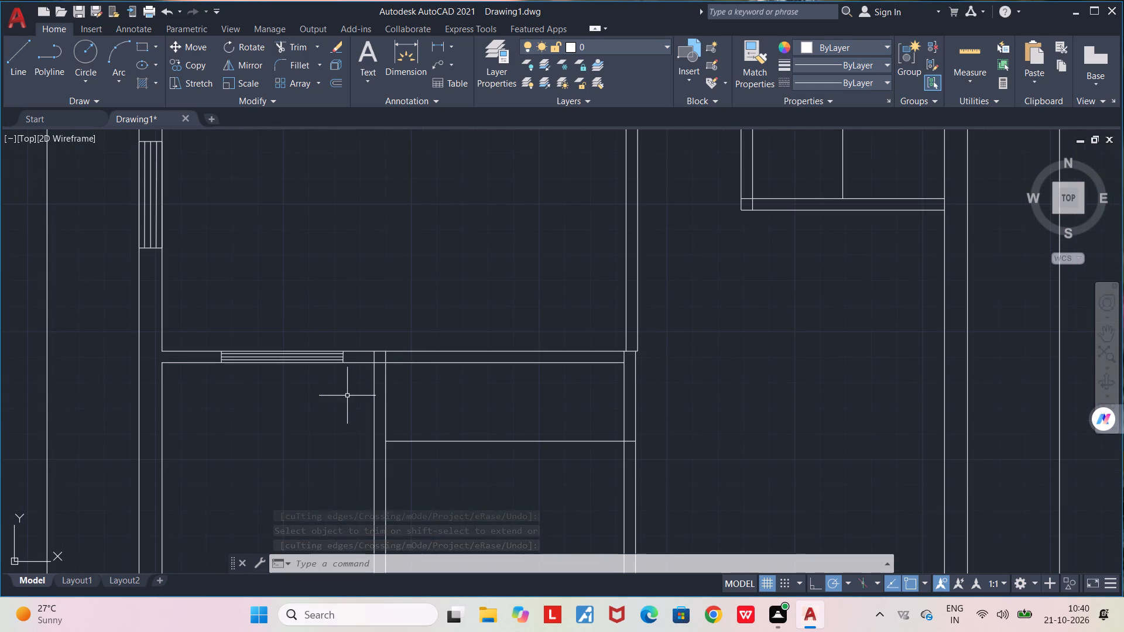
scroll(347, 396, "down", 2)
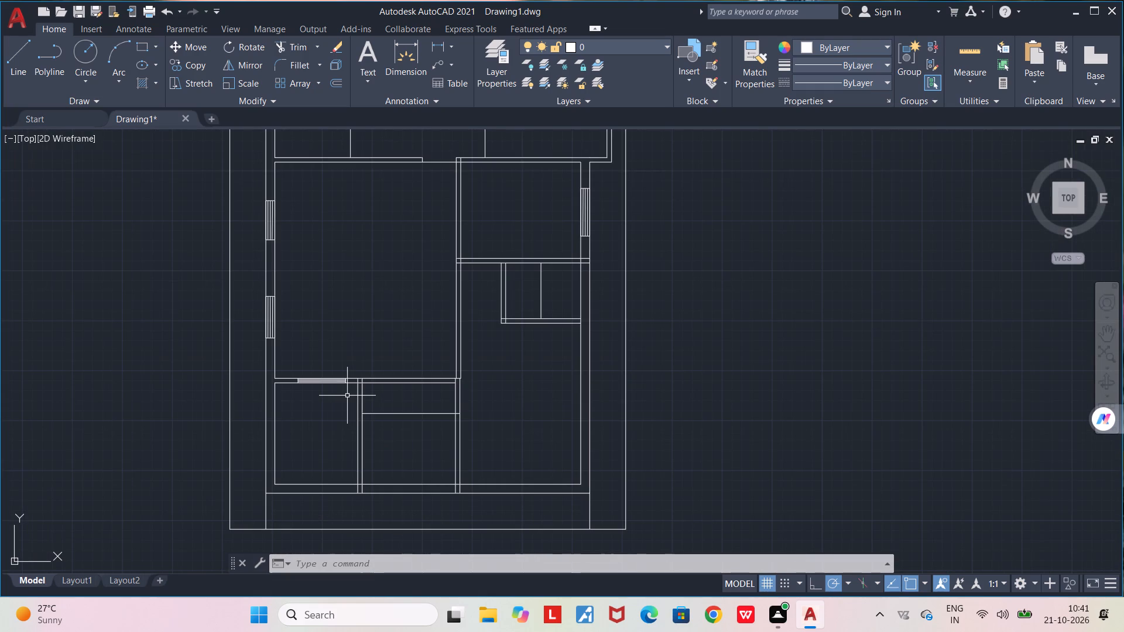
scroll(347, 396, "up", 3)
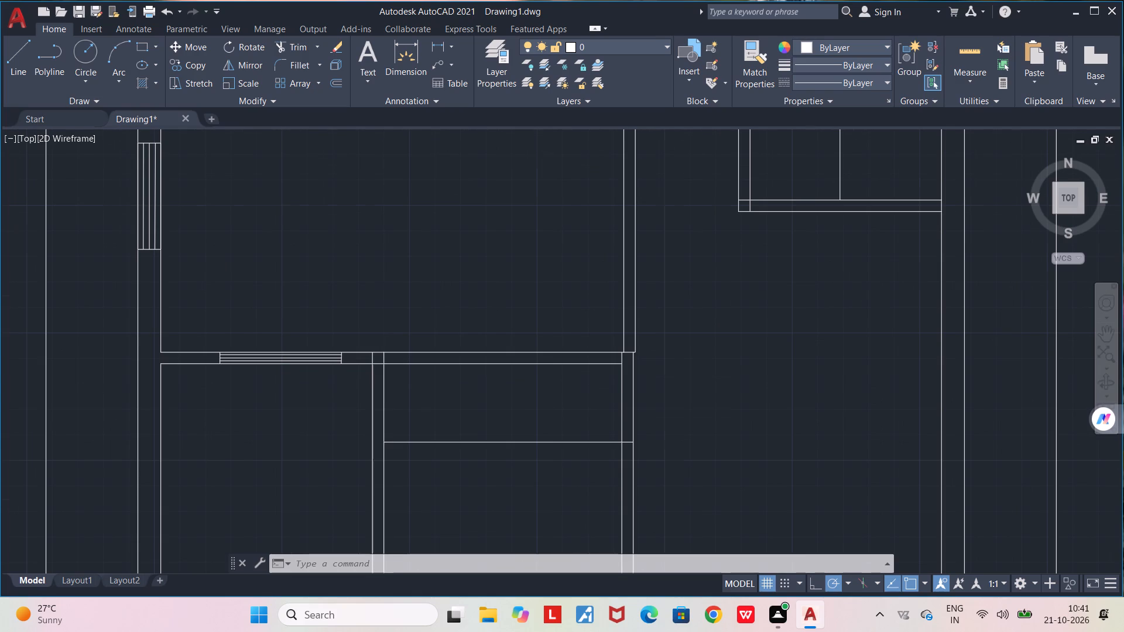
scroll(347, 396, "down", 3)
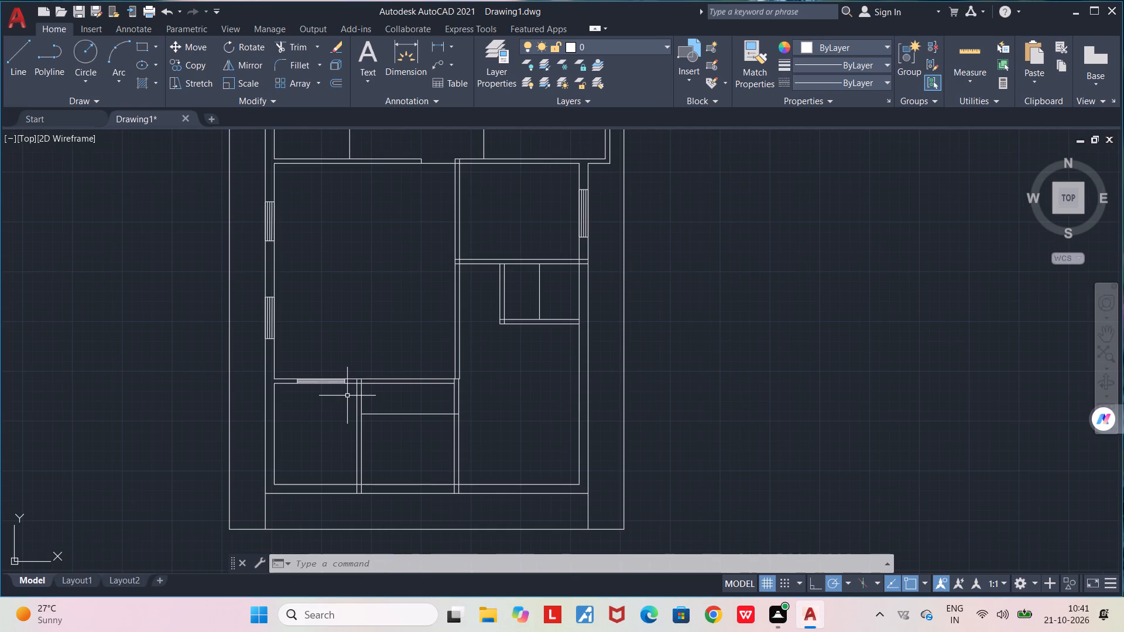
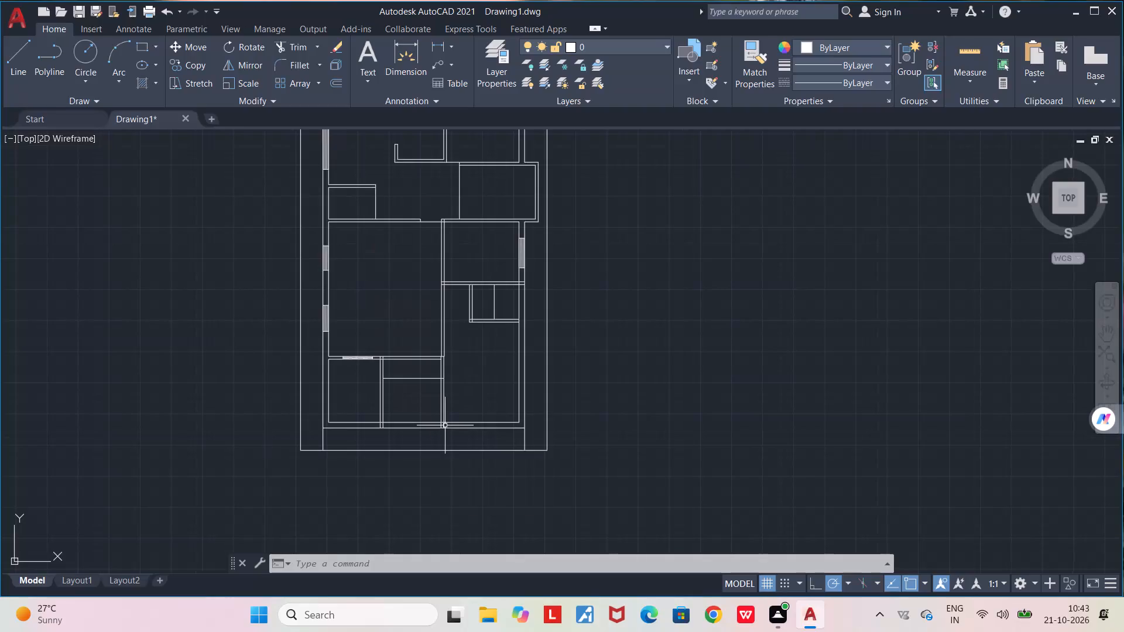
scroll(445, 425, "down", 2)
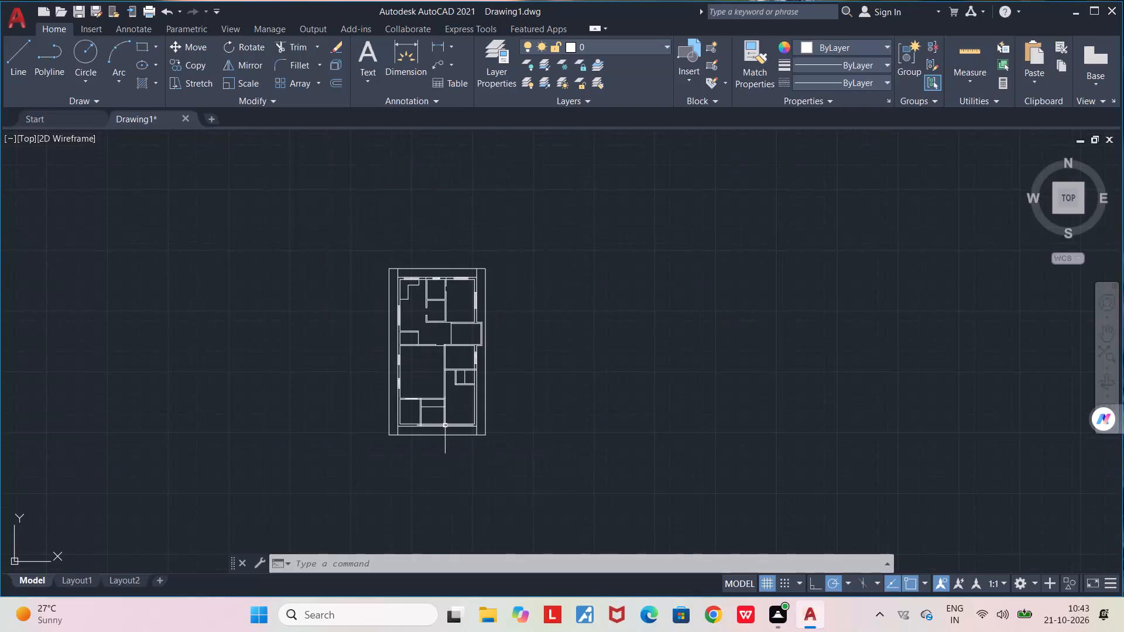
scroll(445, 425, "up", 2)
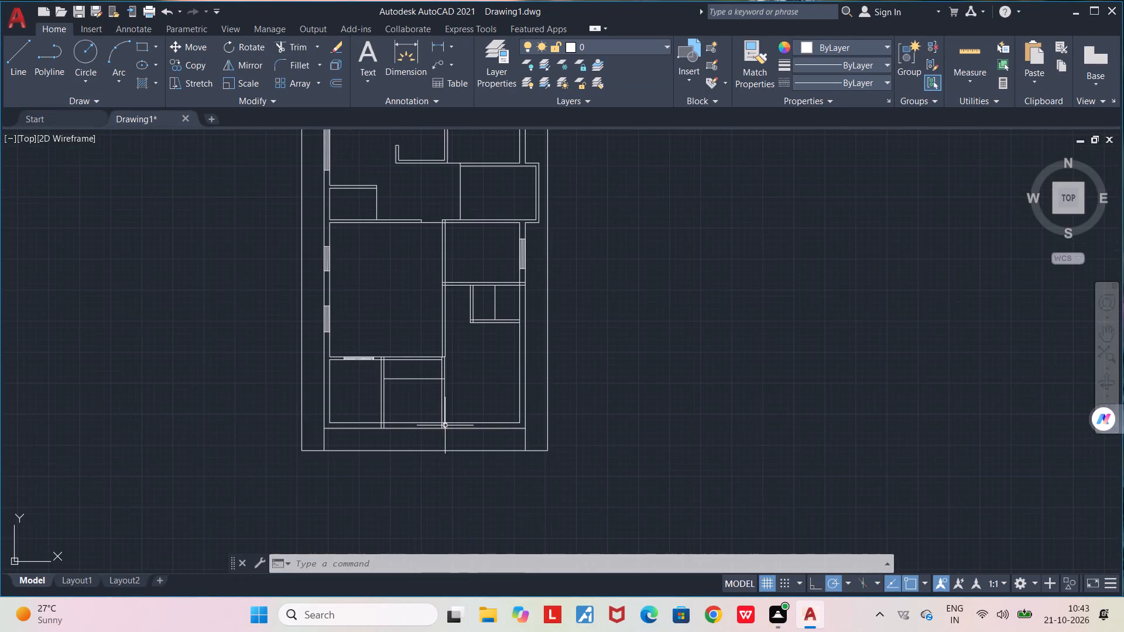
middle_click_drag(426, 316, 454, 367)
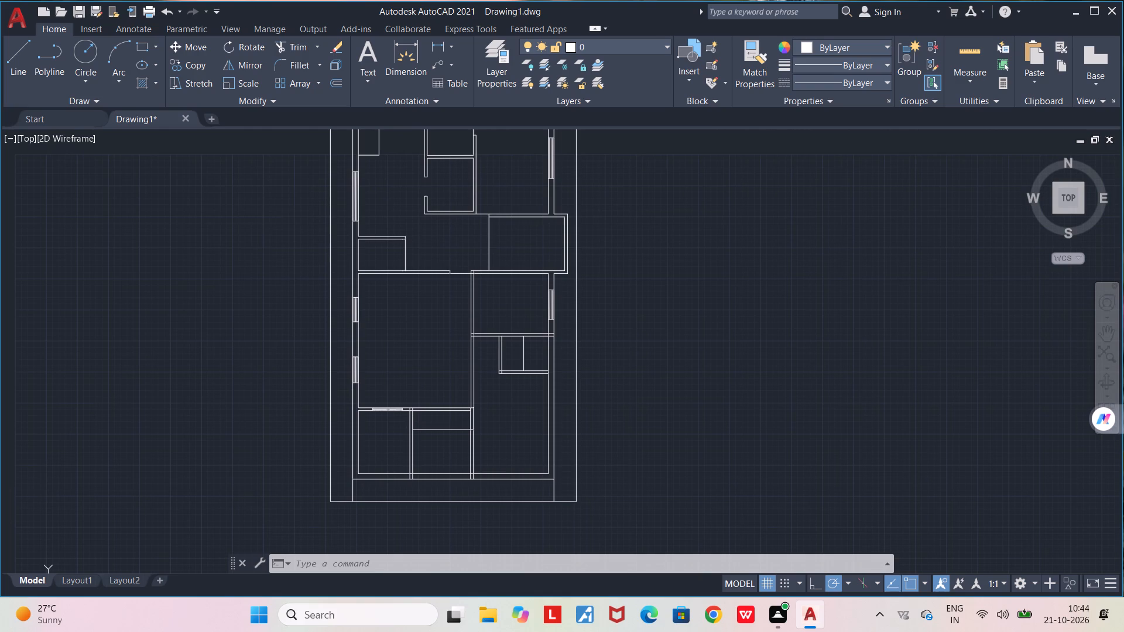
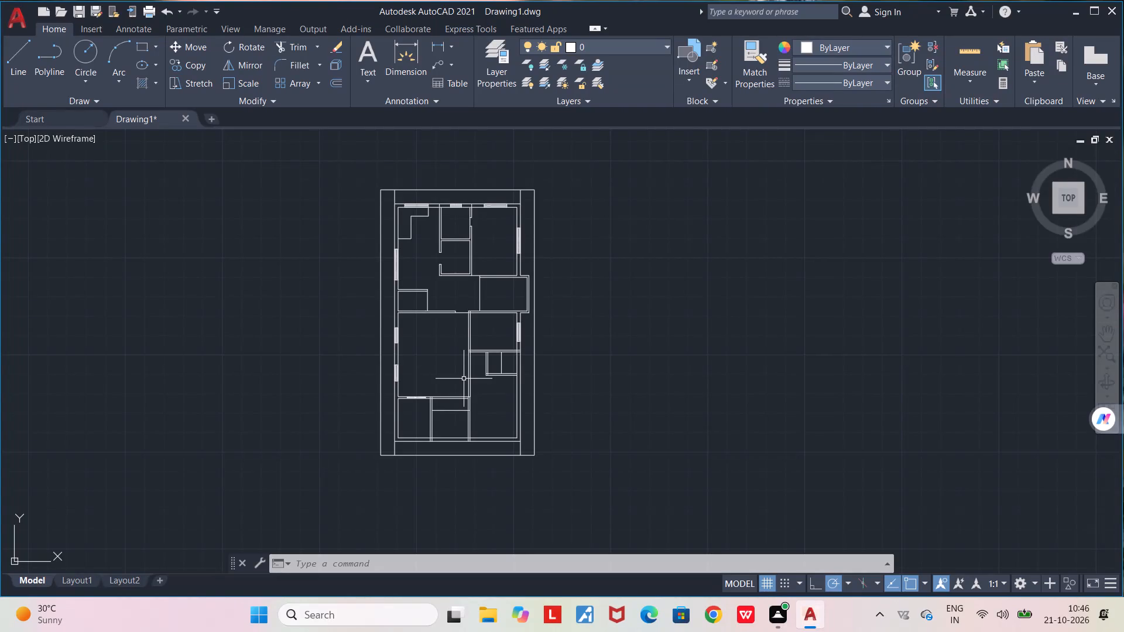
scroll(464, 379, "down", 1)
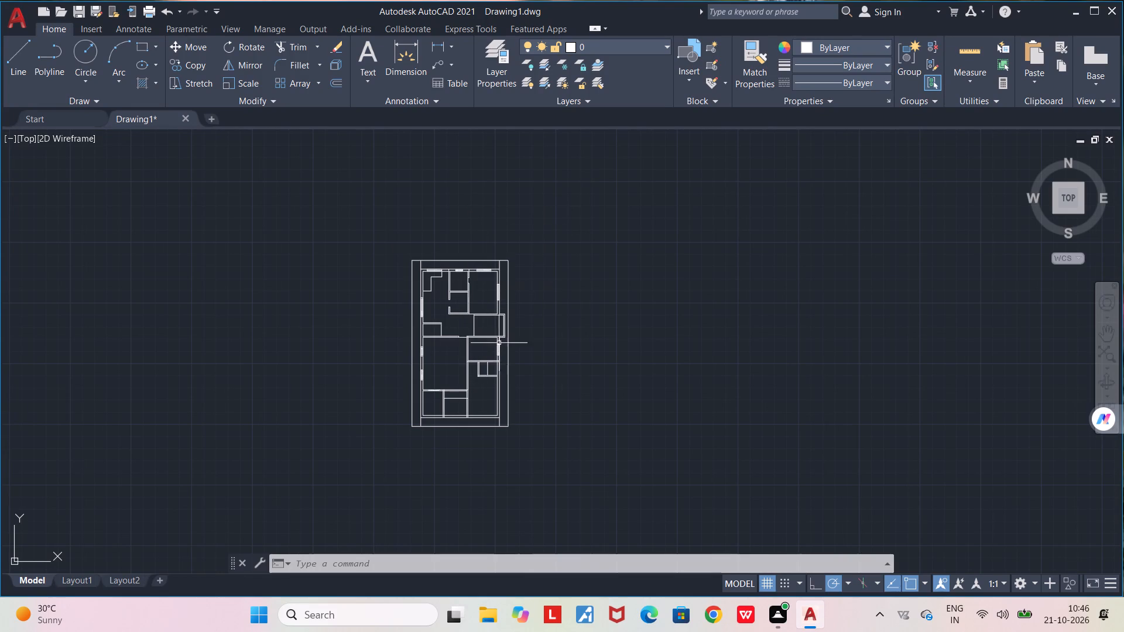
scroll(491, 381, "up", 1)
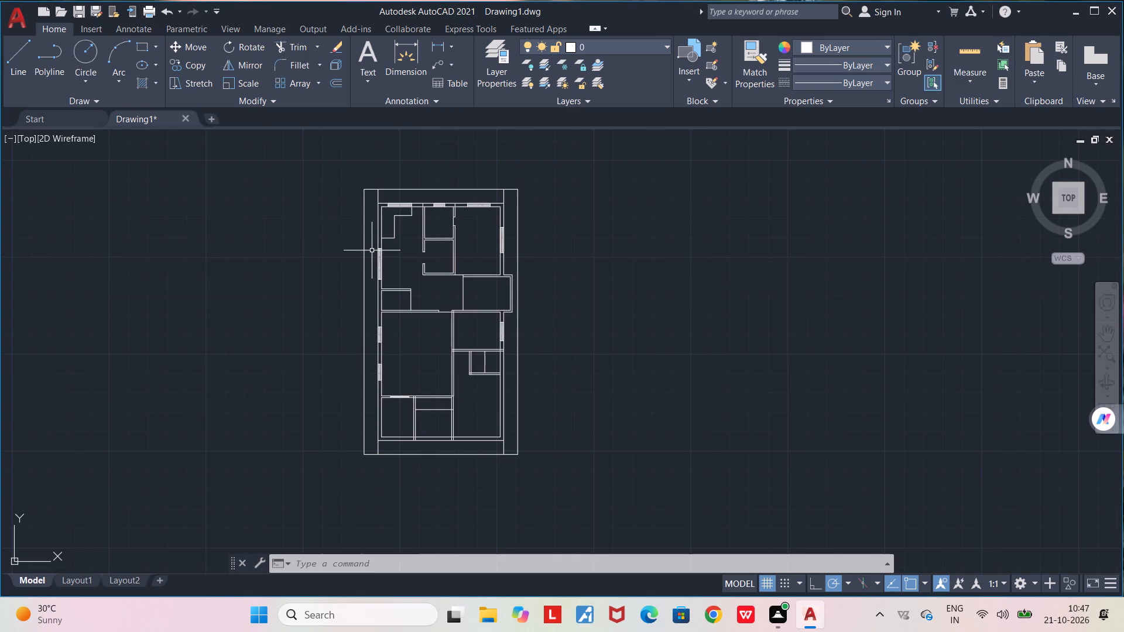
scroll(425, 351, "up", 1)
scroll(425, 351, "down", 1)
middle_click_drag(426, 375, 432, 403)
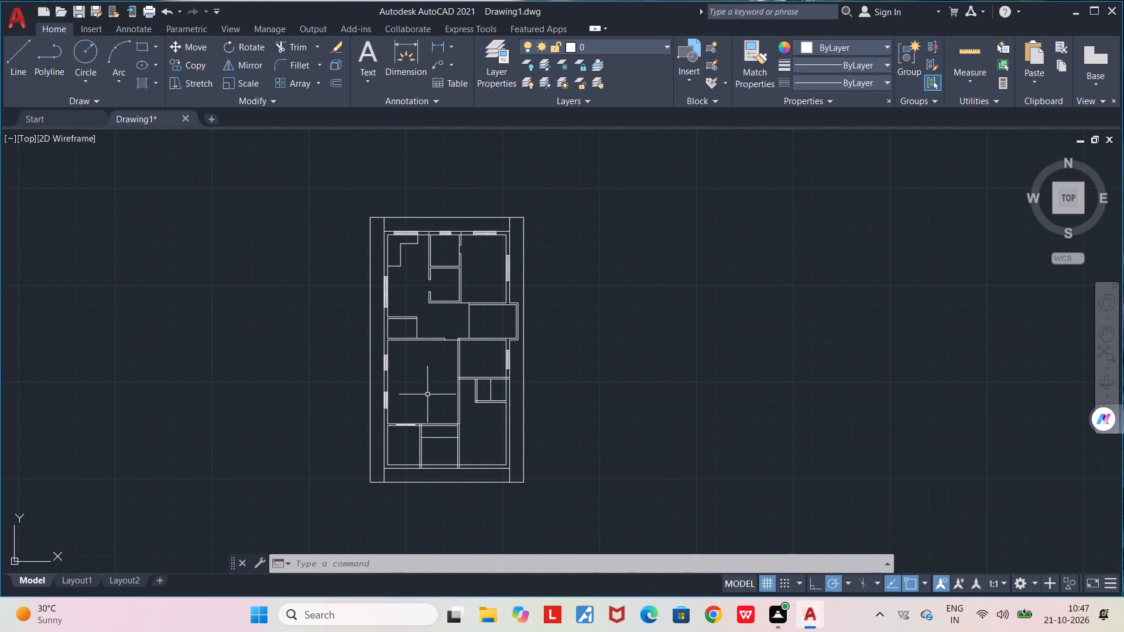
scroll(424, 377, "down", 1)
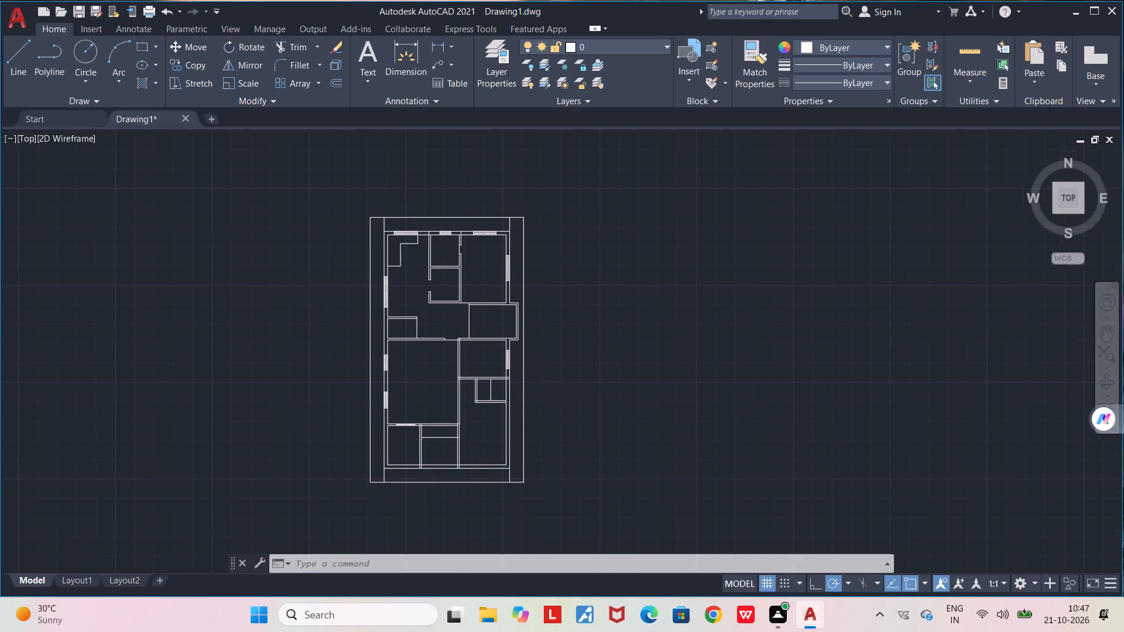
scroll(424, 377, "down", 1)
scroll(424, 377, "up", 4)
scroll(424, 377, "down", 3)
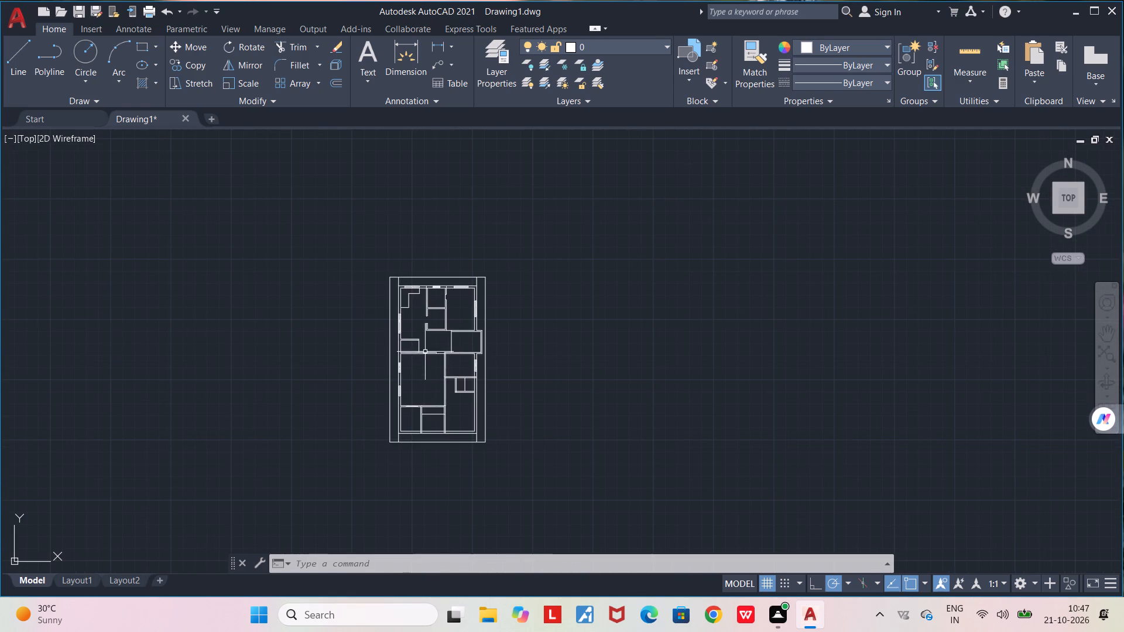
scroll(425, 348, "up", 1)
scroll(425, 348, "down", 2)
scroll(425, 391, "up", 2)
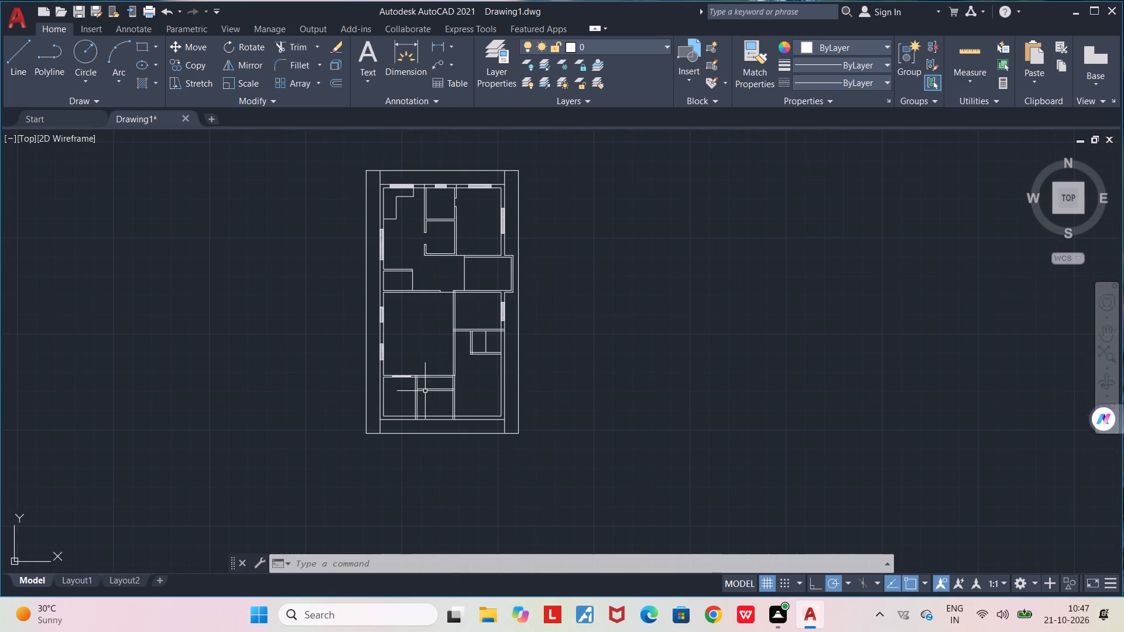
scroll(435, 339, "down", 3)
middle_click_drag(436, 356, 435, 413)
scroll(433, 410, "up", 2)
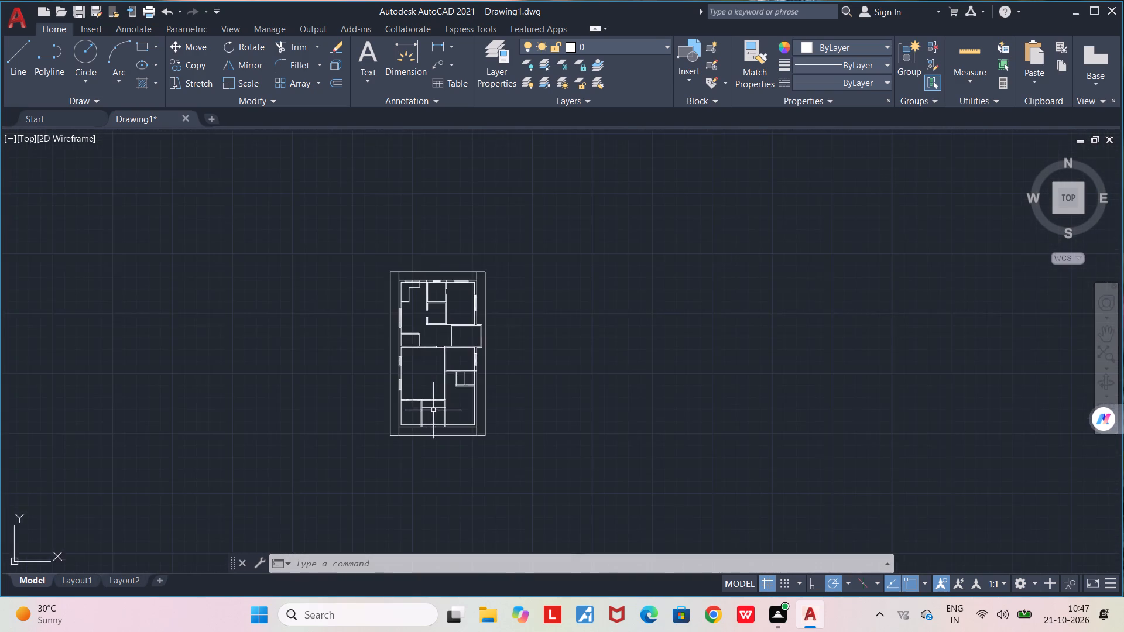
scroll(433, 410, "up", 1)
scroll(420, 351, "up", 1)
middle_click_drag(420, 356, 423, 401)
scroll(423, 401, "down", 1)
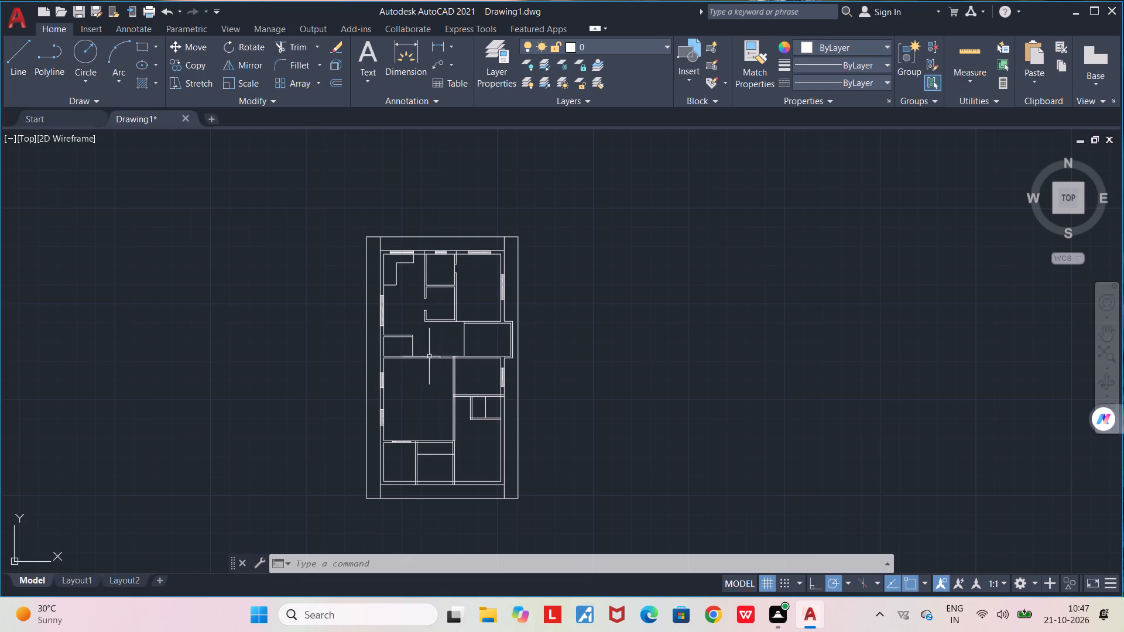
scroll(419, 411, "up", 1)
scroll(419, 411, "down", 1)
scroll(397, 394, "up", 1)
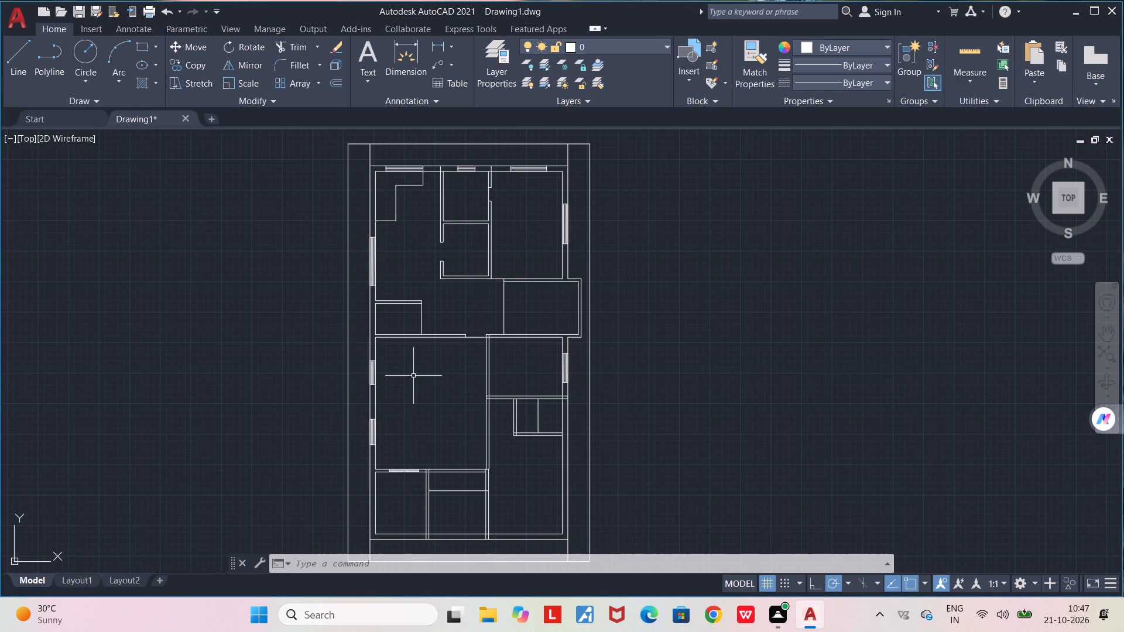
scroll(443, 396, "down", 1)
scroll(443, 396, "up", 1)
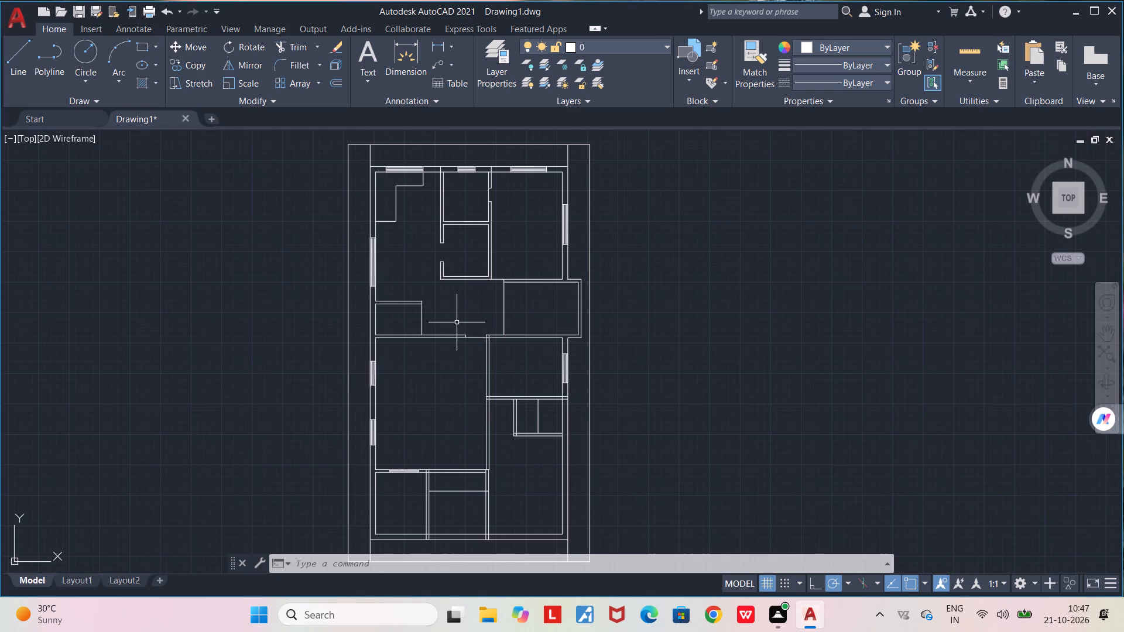
Examine the walls and openings around the central hall, between the small west room and the projecting east room.
scroll(454, 287, "up", 2)
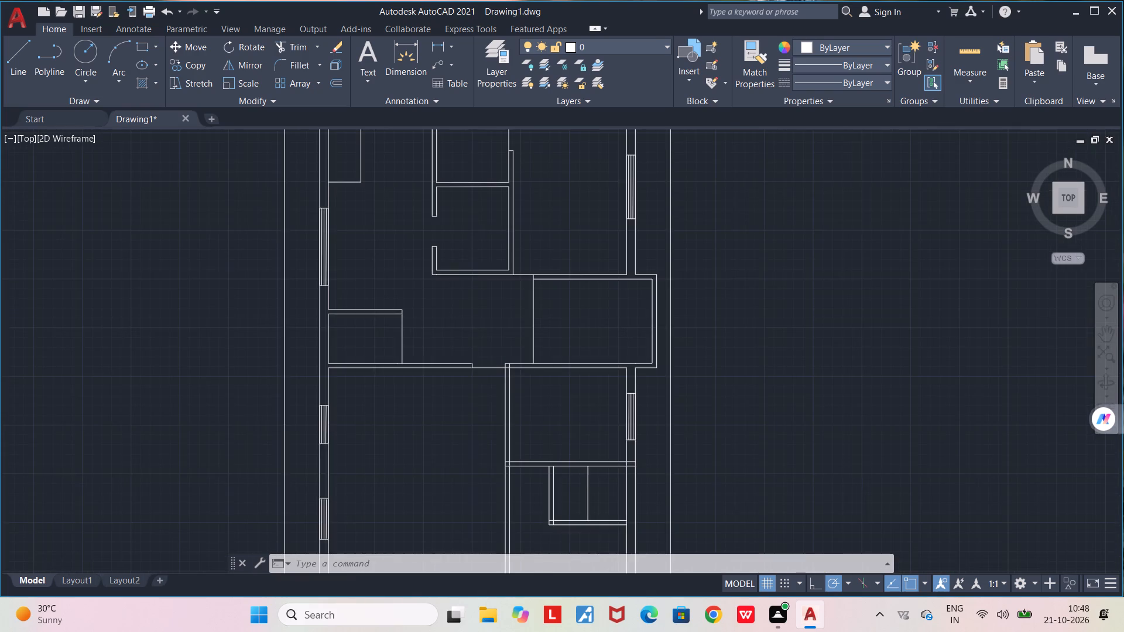
middle_click_drag(463, 227, 460, 296)
scroll(460, 296, "down", 2)
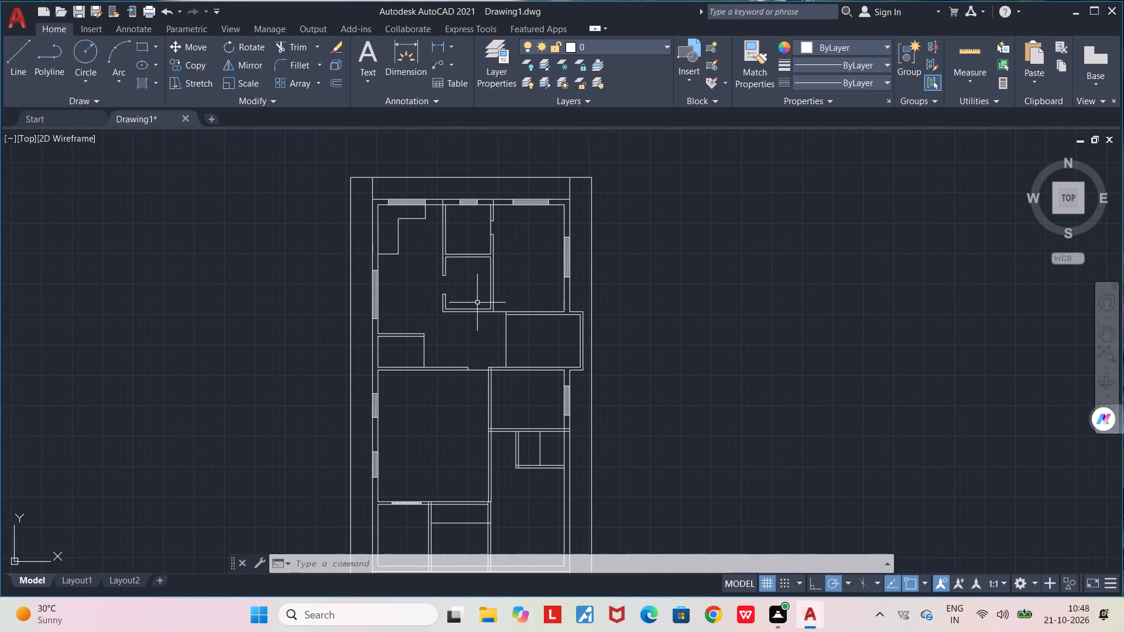
scroll(539, 316, "up", 2)
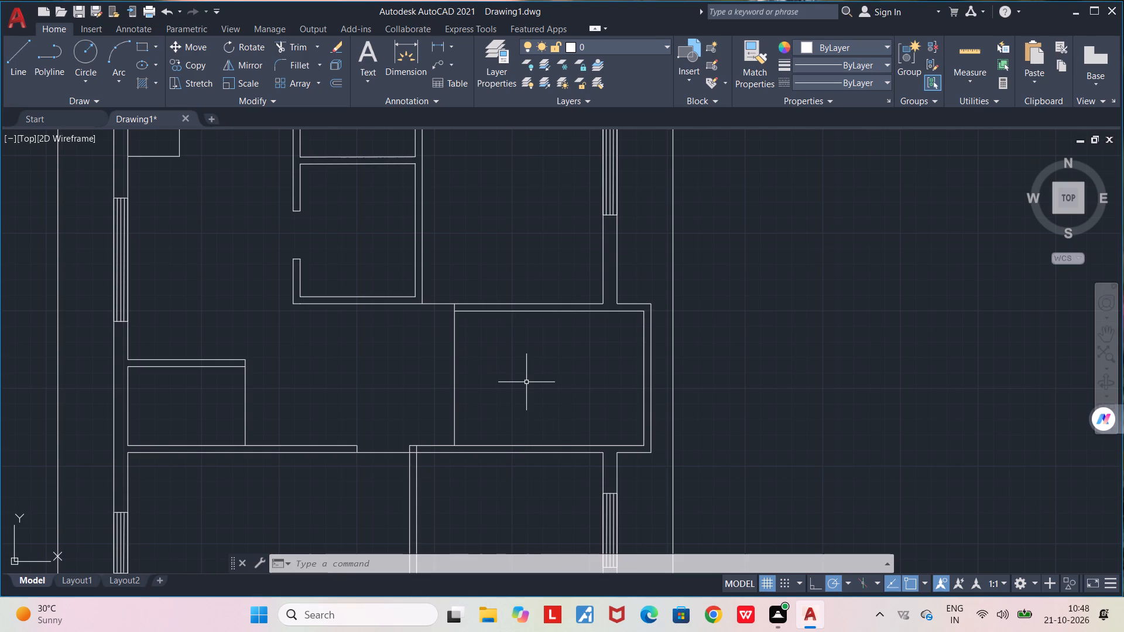
scroll(497, 403, "down", 2)
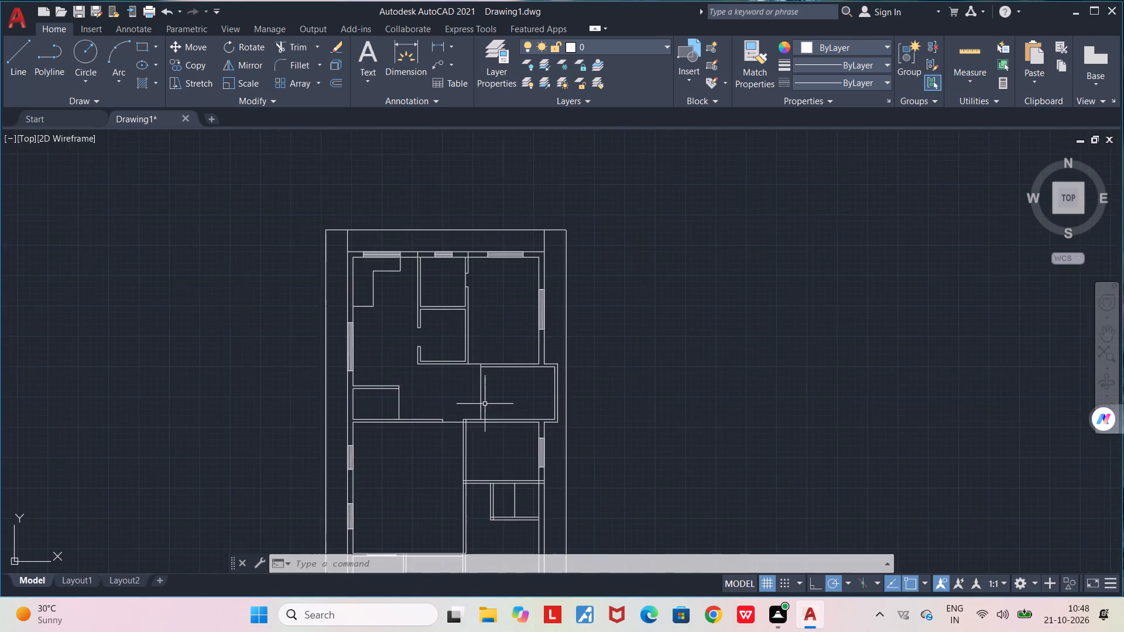
scroll(447, 404, "up", 3)
middle_click_drag(451, 397, 537, 409)
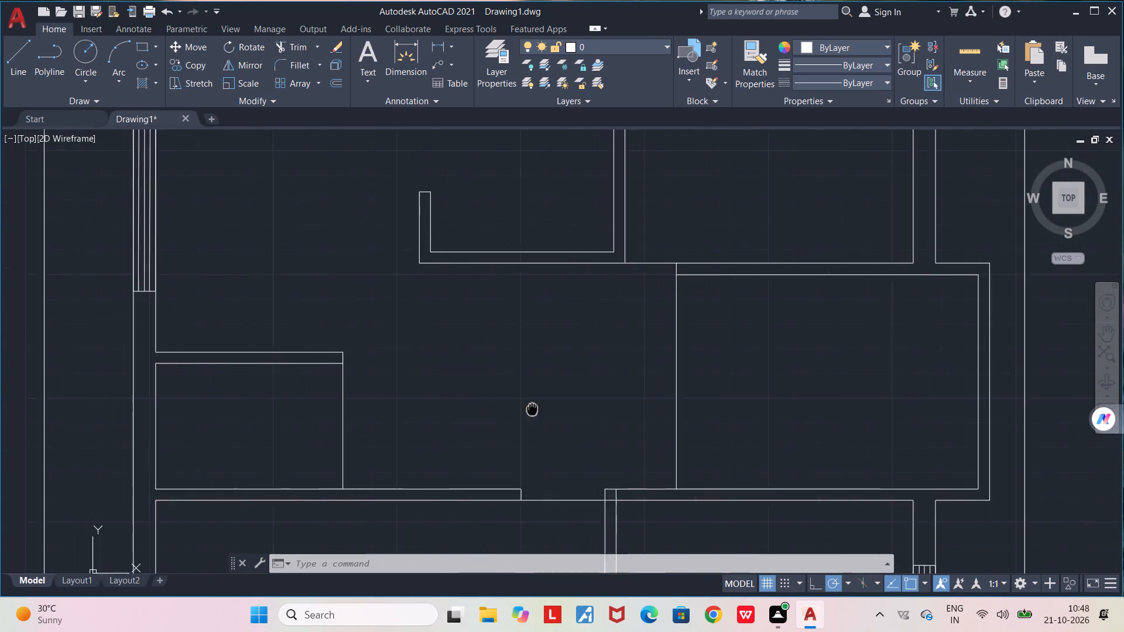
middle_click_drag(537, 409, 568, 410)
scroll(568, 410, "down", 2)
scroll(557, 440, "up", 2)
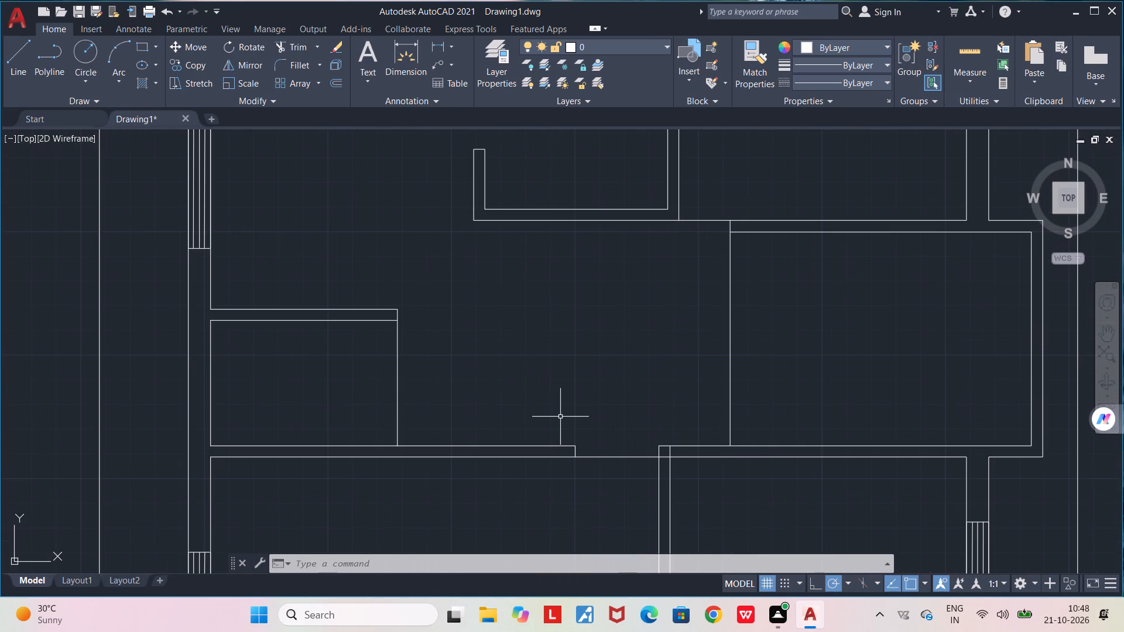
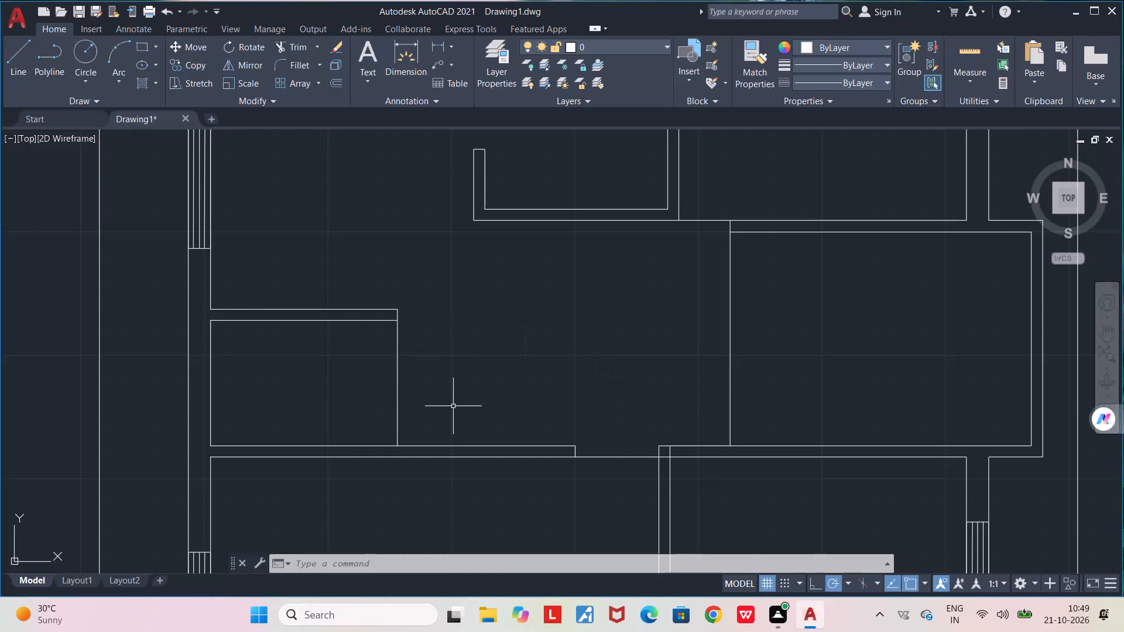
Review the whole floor plan, from the northern rooms and central hall to the wall junction south of the hall opening.
scroll(467, 349, "down", 1)
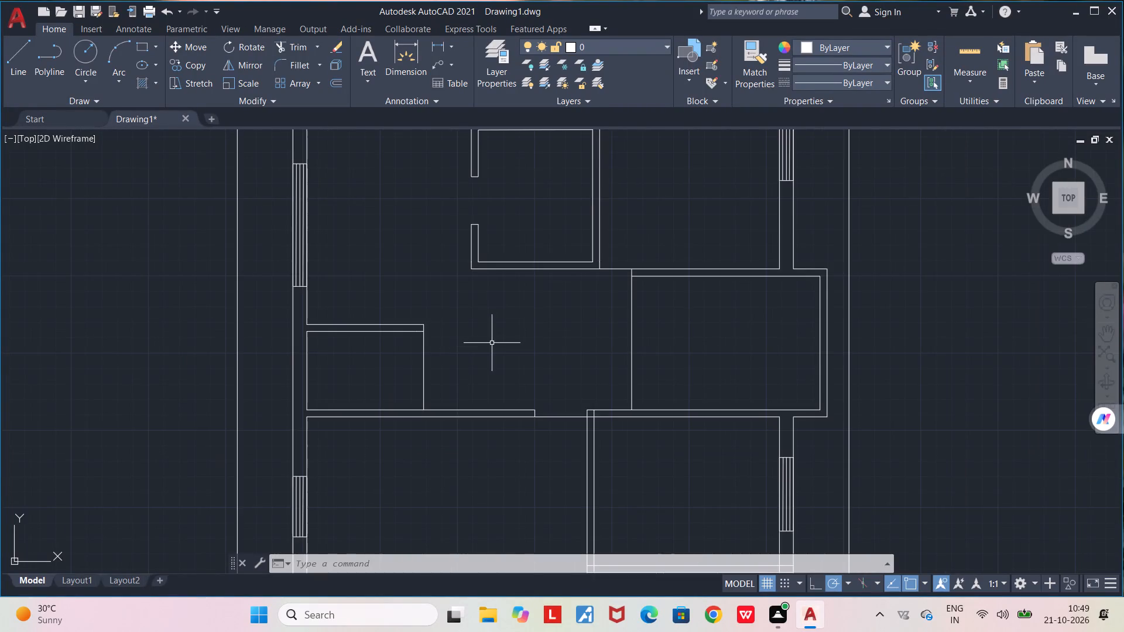
middle_click_drag(494, 341, 431, 410)
scroll(430, 413, "down", 2)
scroll(438, 407, "up", 2)
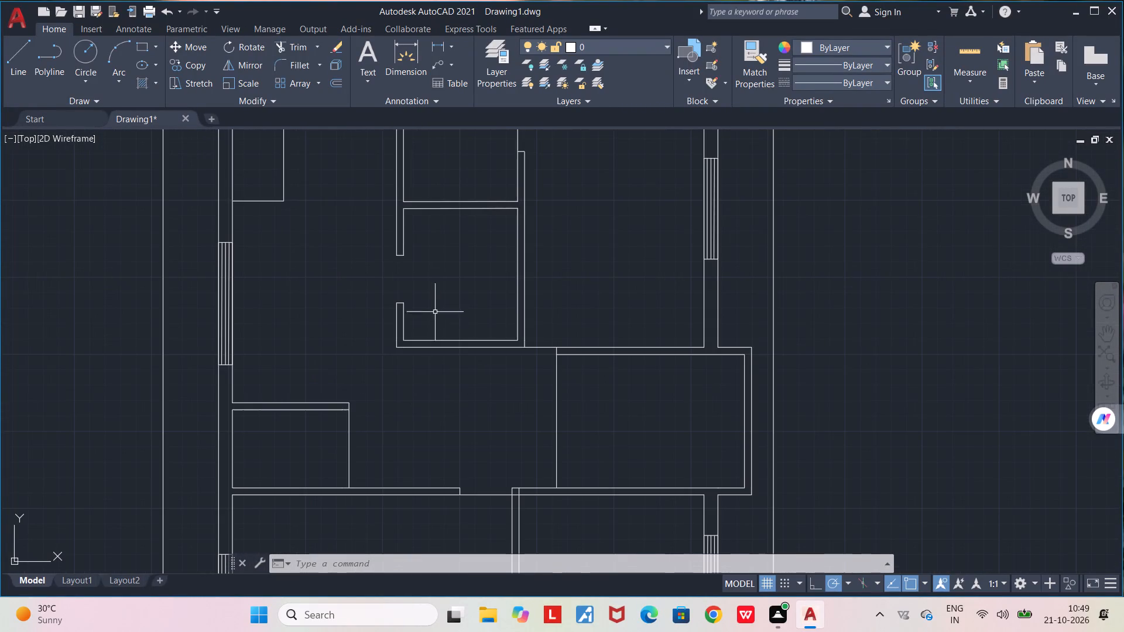
middle_click_drag(436, 303, 450, 354)
scroll(450, 354, "down", 1)
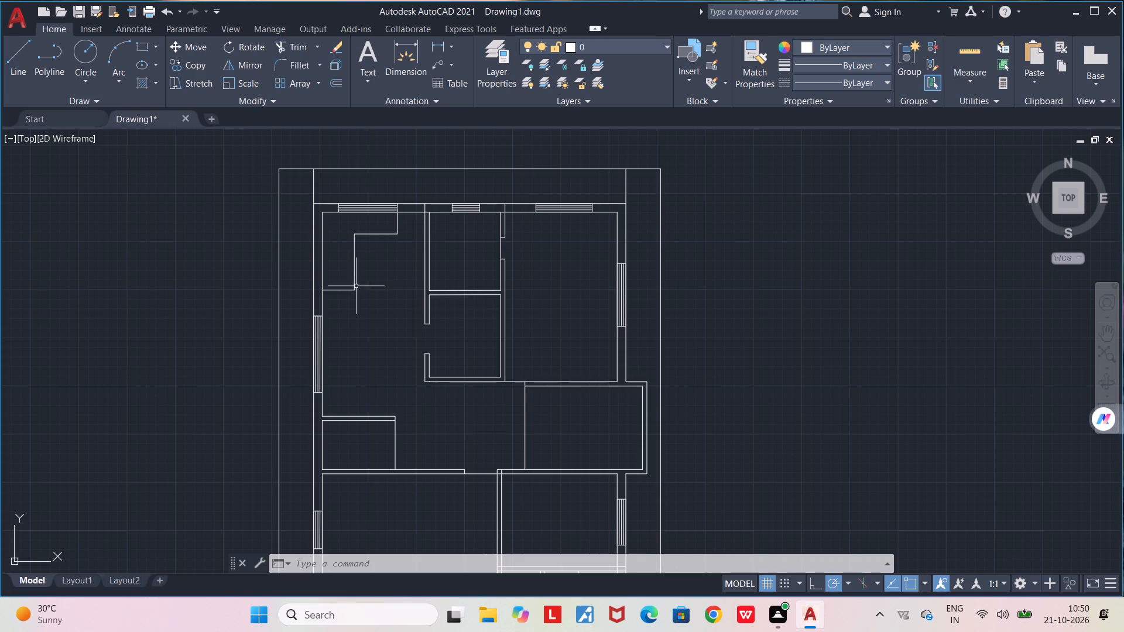
middle_click_drag(448, 430, 560, 408)
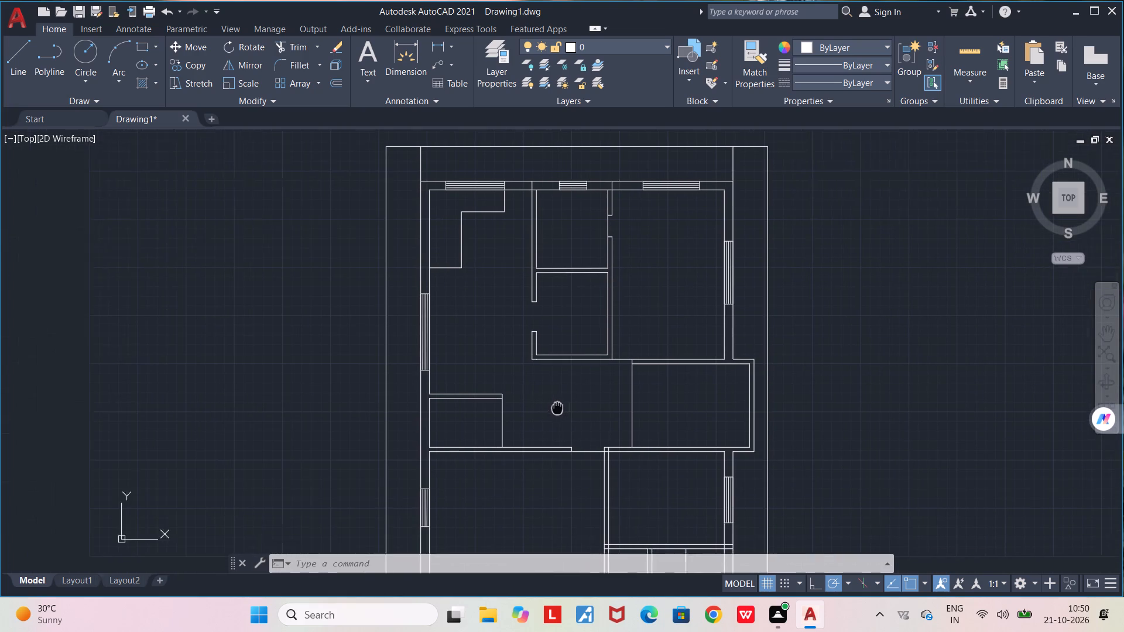
middle_click_drag(560, 408, 560, 408)
scroll(560, 409, "down", 1)
scroll(560, 409, "up", 1)
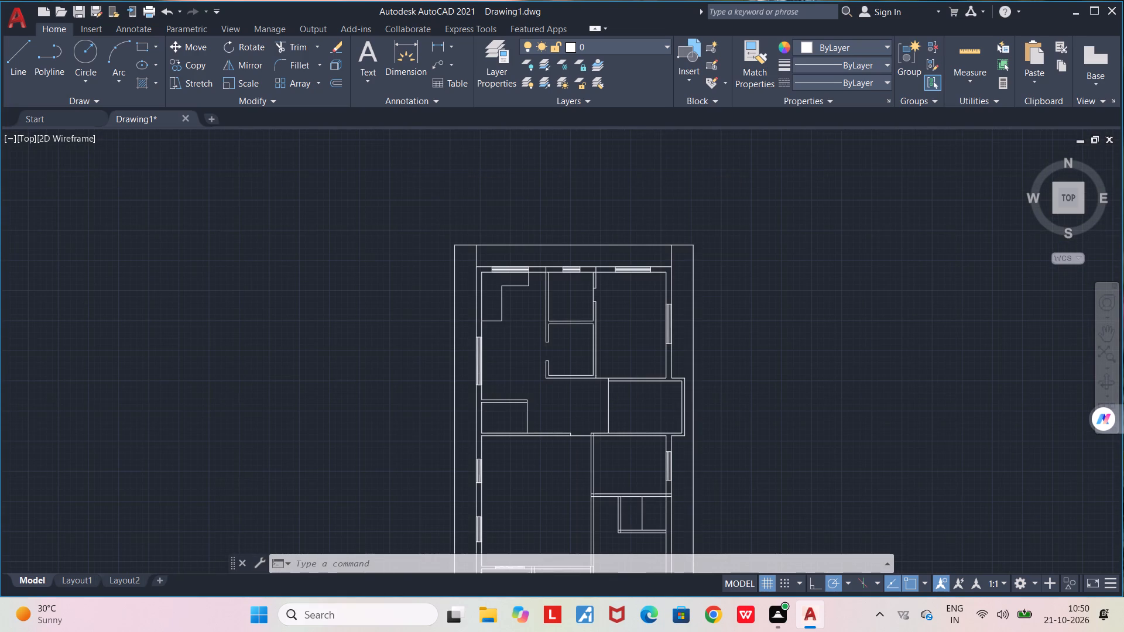
scroll(560, 409, "up", 1)
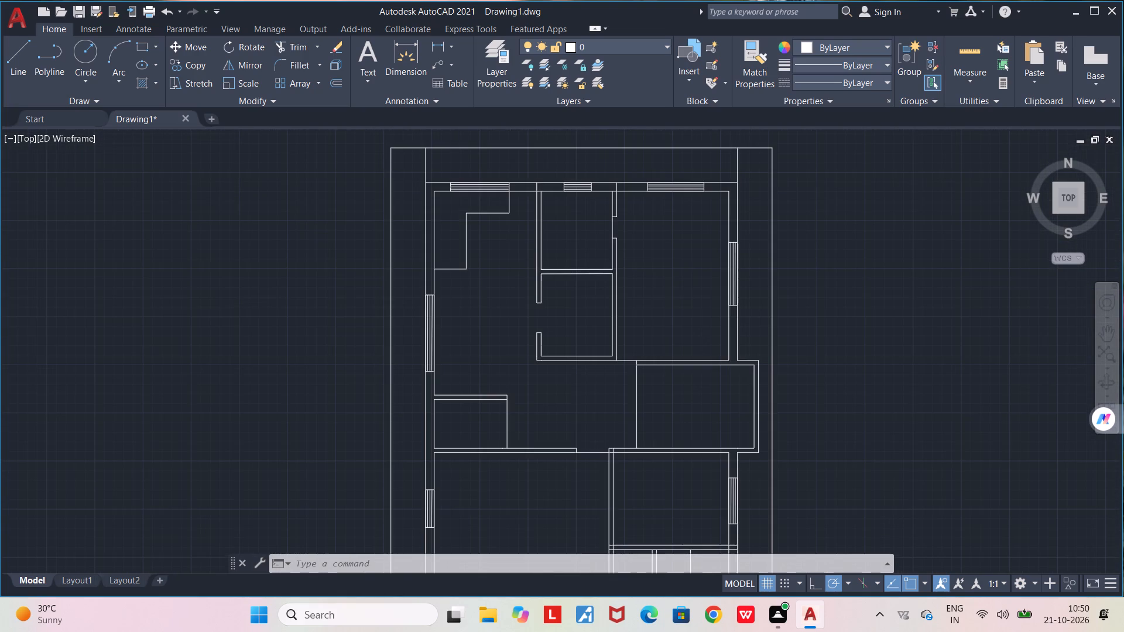
scroll(560, 409, "down", 1)
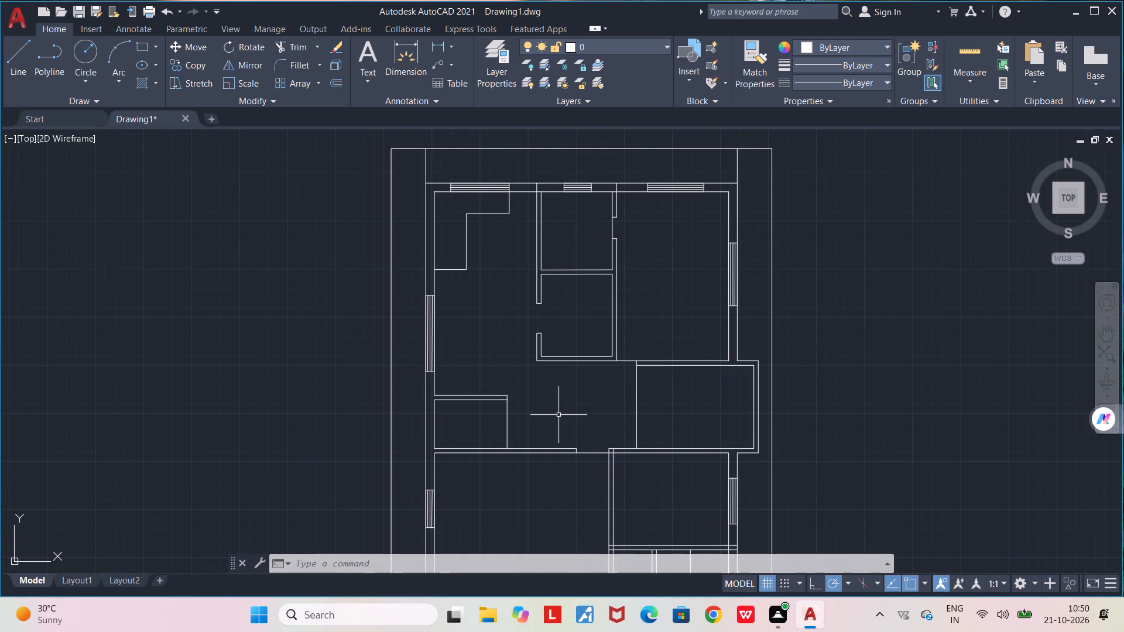
scroll(548, 382, "up", 1)
scroll(548, 382, "down", 1)
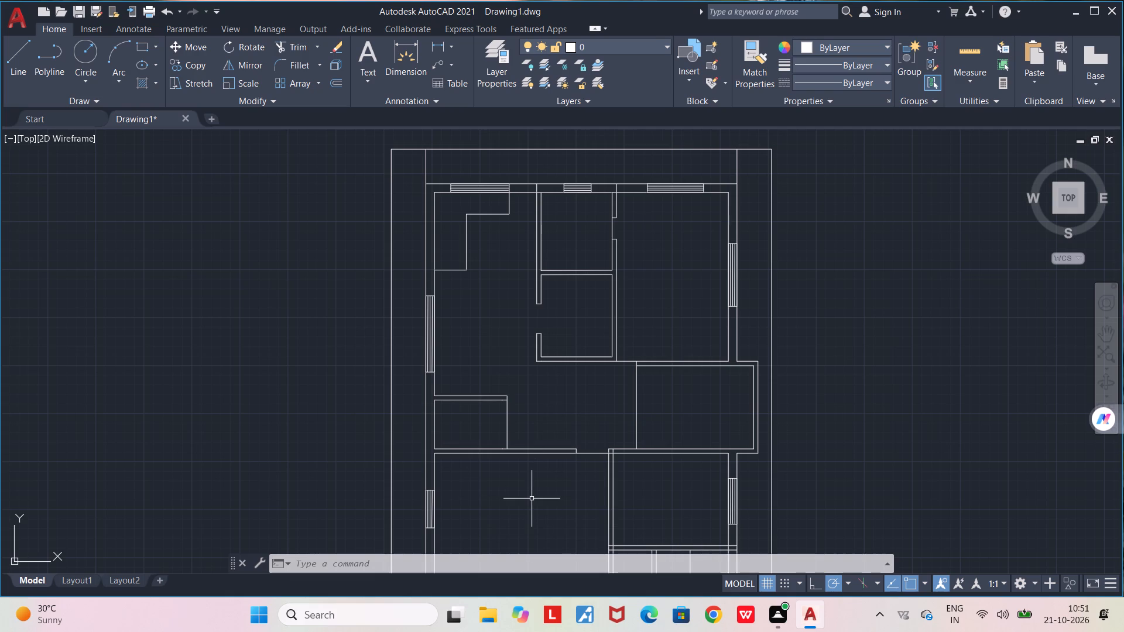
middle_click_drag(532, 498, 527, 368)
scroll(527, 368, "down", 1)
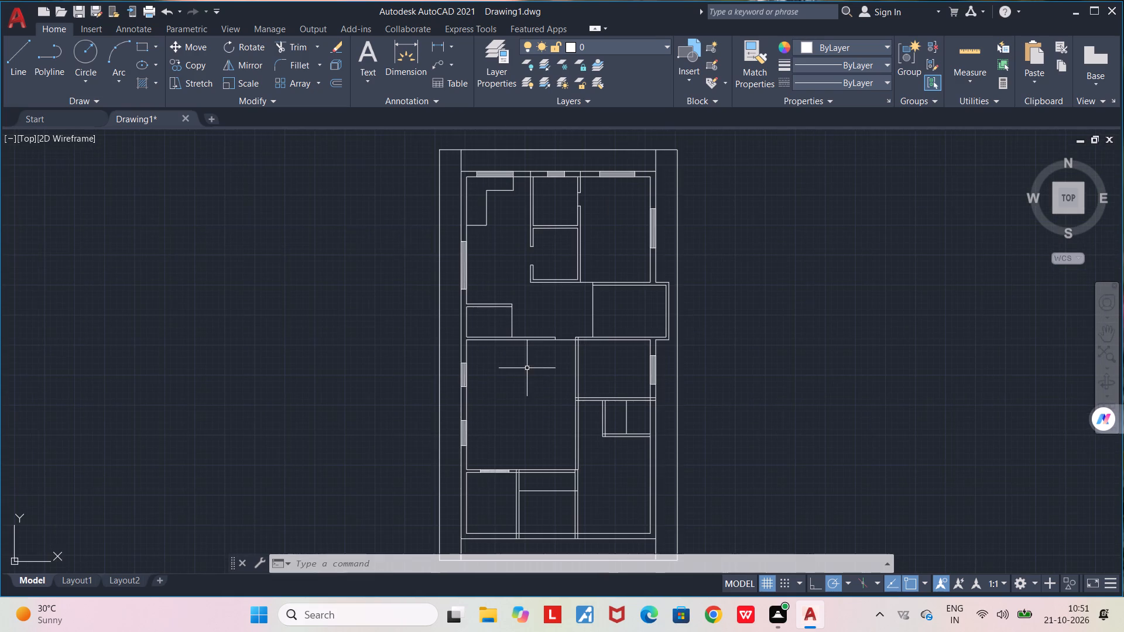
scroll(585, 361, "up", 3)
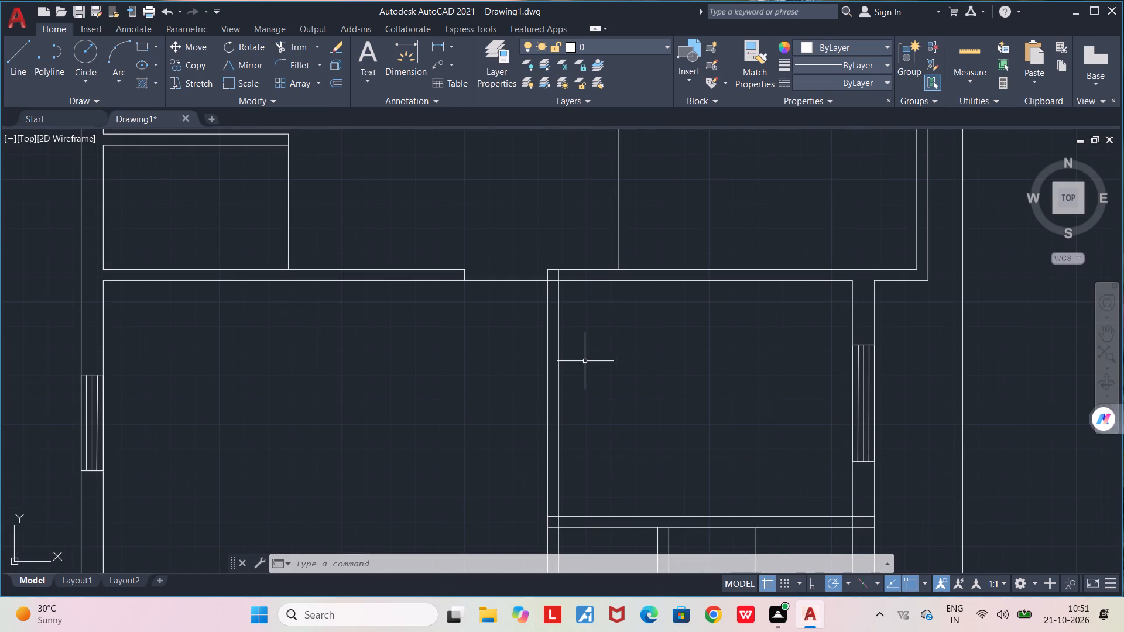
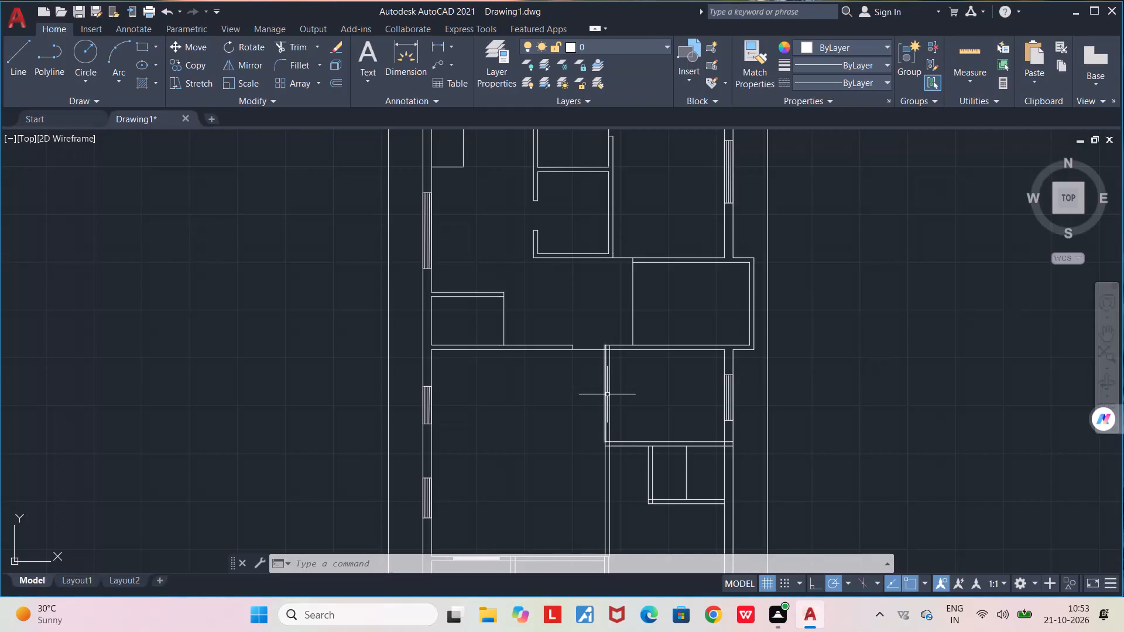
Draw a short line extending the east room's west edge down across the thickness of its south wall.
scroll(614, 358, "up", 5)
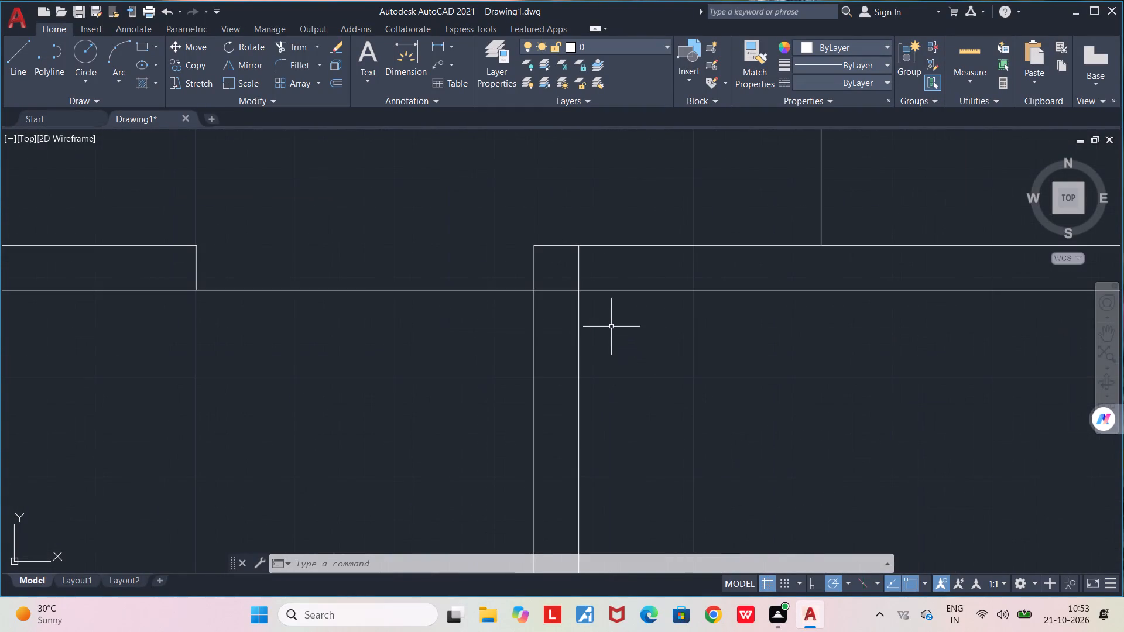
middle_click_drag(631, 366, 596, 416)
scroll(596, 416, "down", 2)
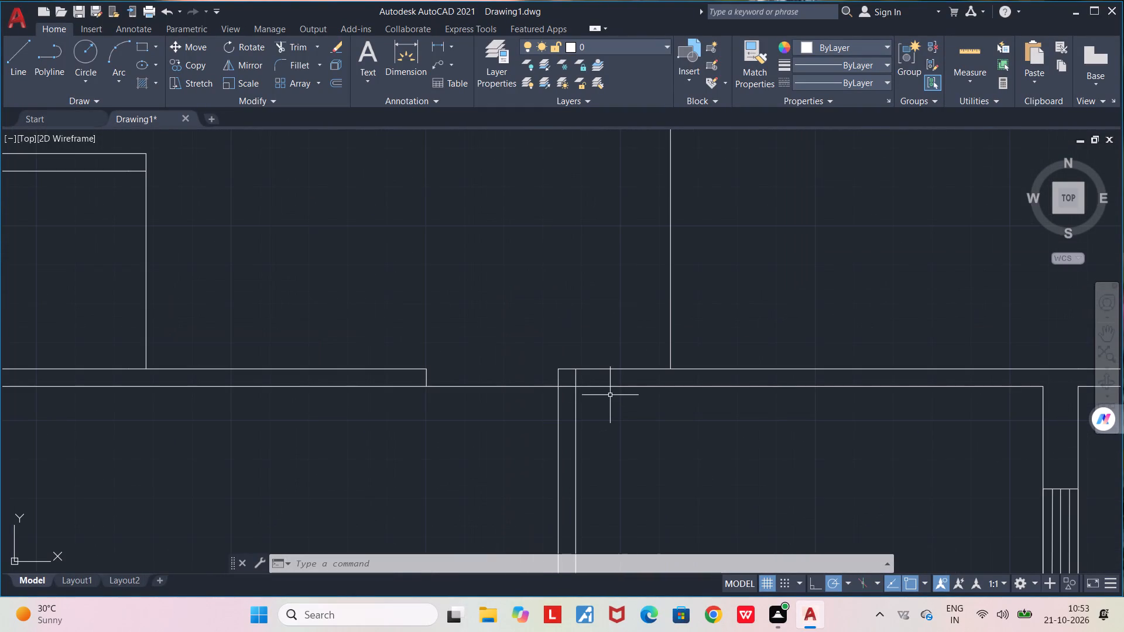
scroll(636, 427, "down", 4)
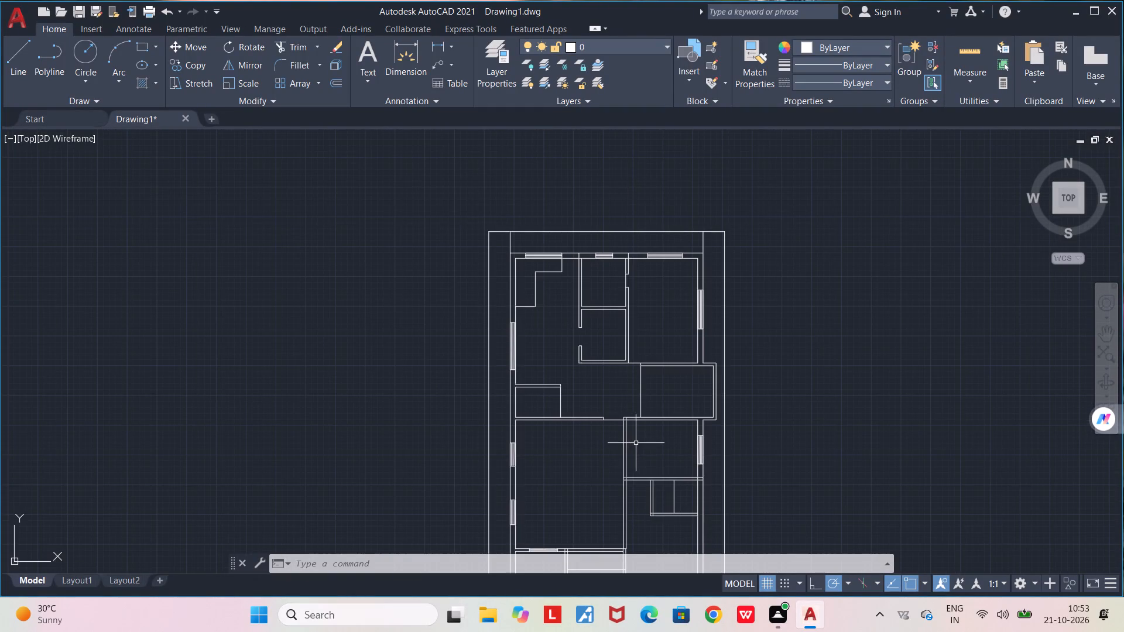
middle_click_drag(643, 448, 575, 468)
scroll(573, 437, "up", 4)
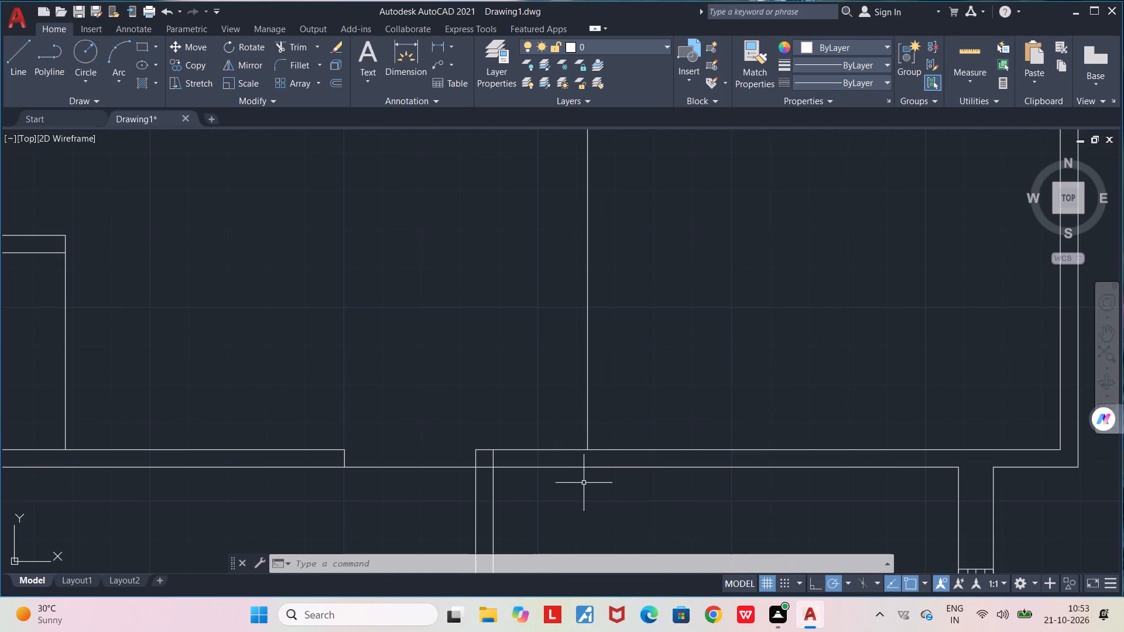
key("l")
key("Return")
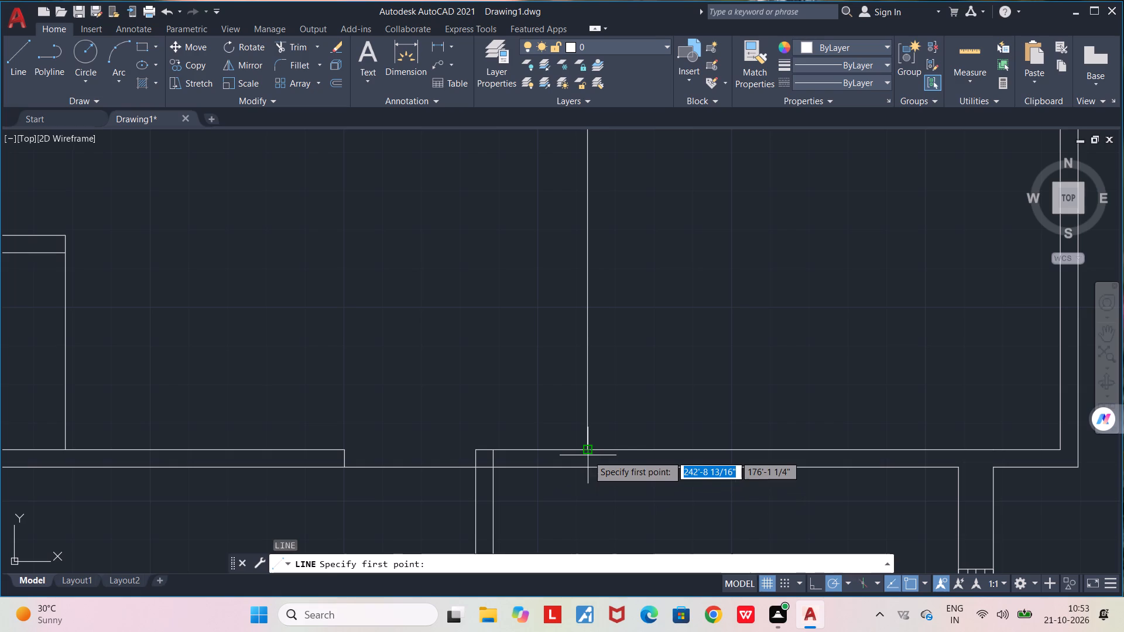
left_click(588, 455)
left_click(585, 487)
key("space")
Trim the south wall lines between that edge and the hall partition, plus the overshooting line end, to open a passage.
key("t")
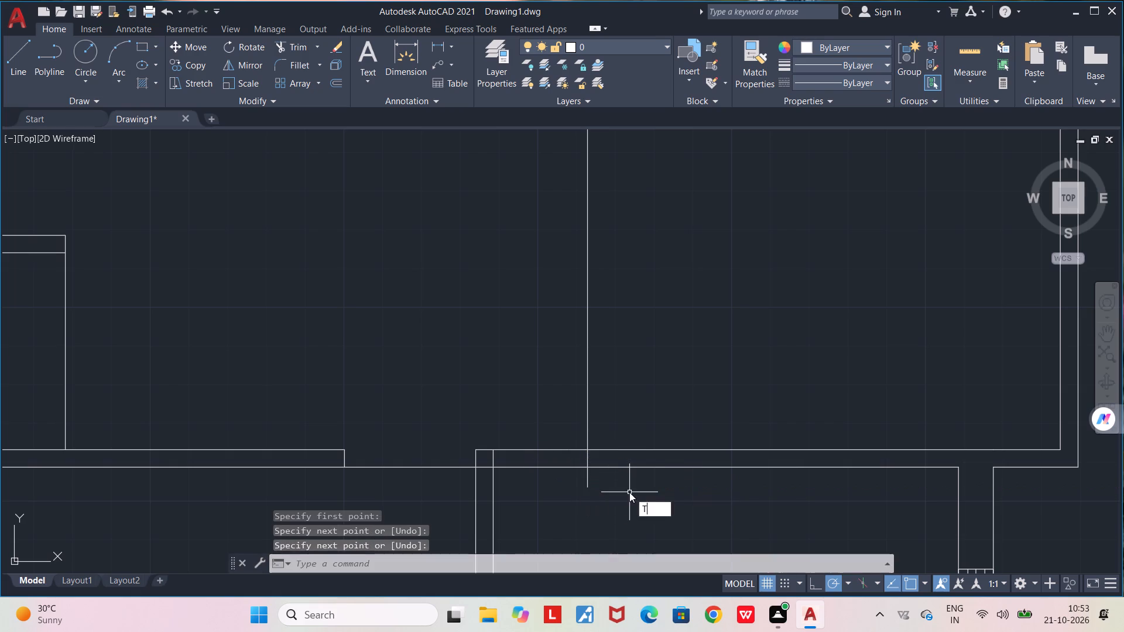
key("r")
key("Return")
left_click_drag(595, 490, 594, 490)
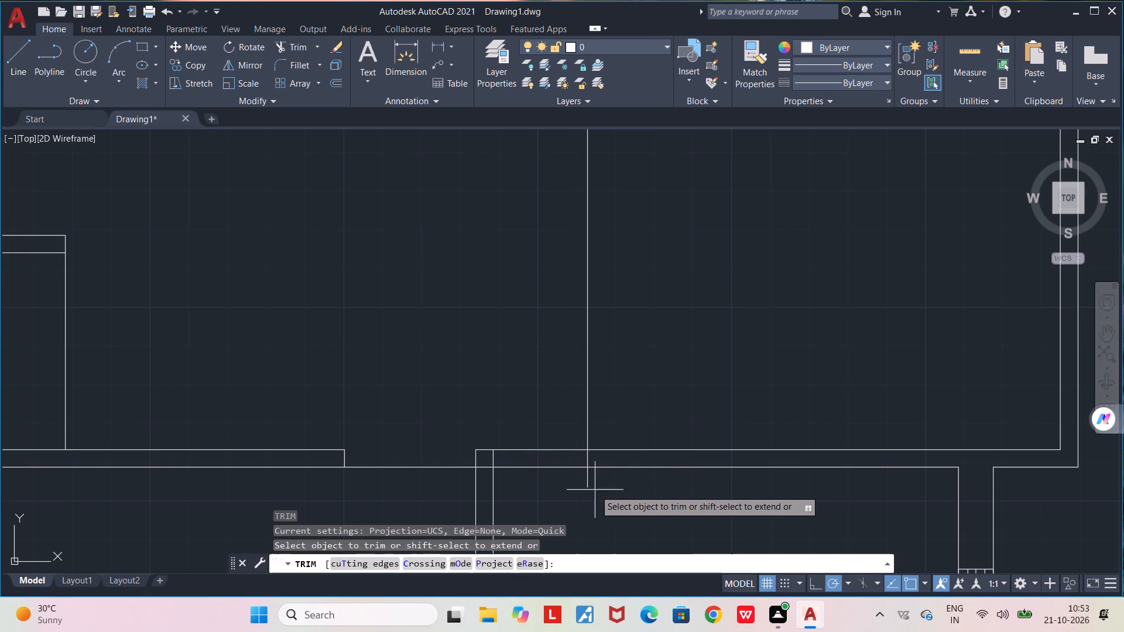
left_click_drag(594, 490, 532, 428)
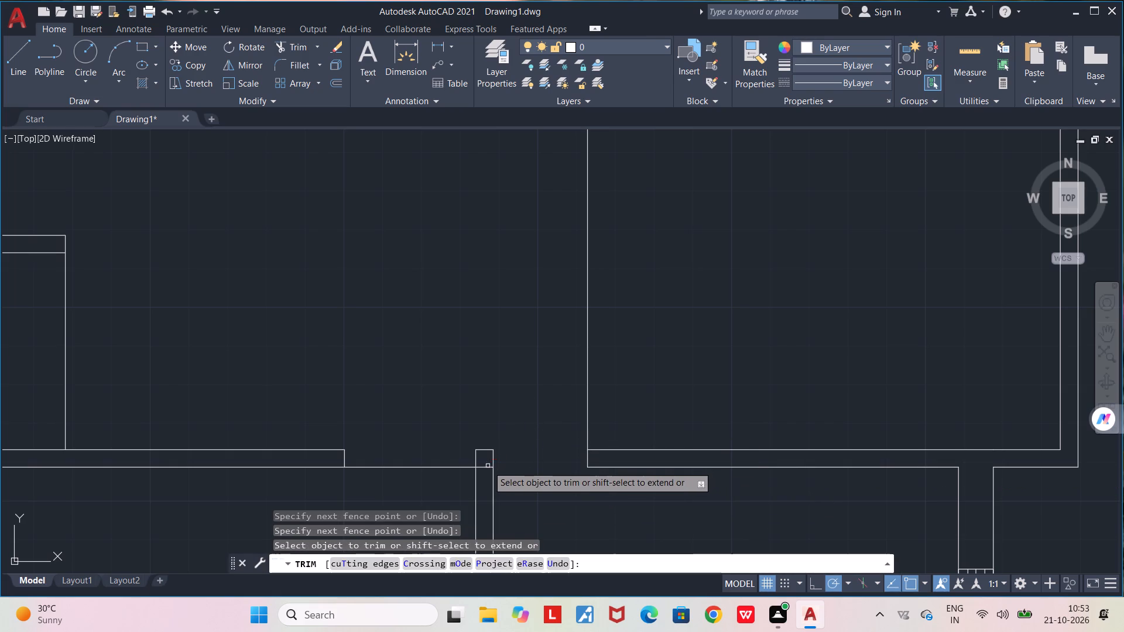
left_click(485, 469)
scroll(485, 469, "down", 2)
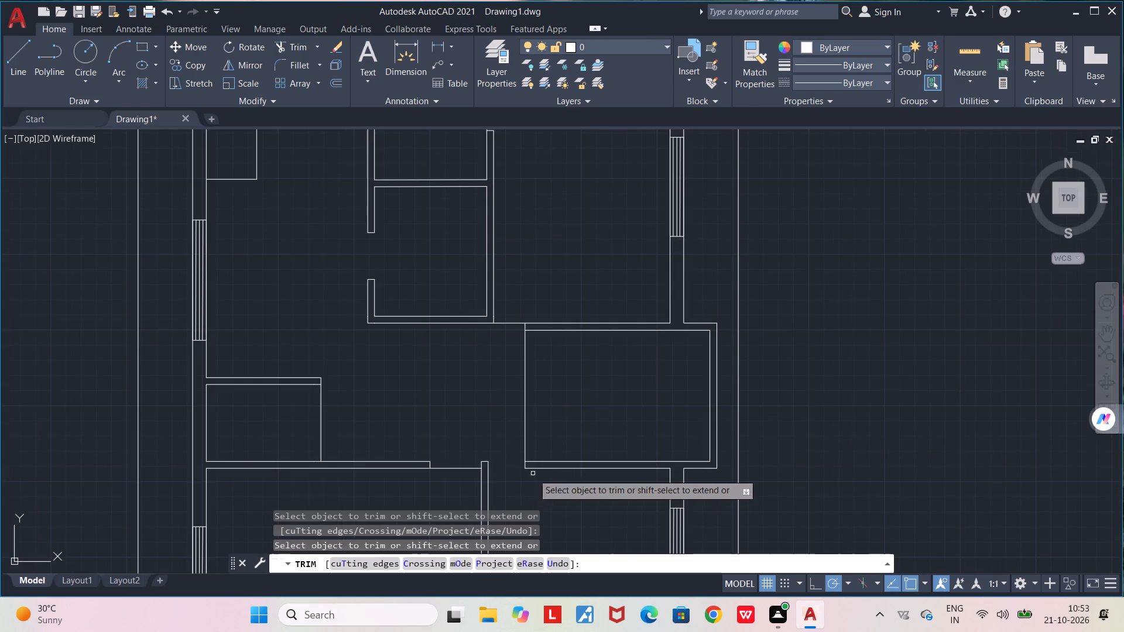
middle_click_drag(532, 473, 482, 480)
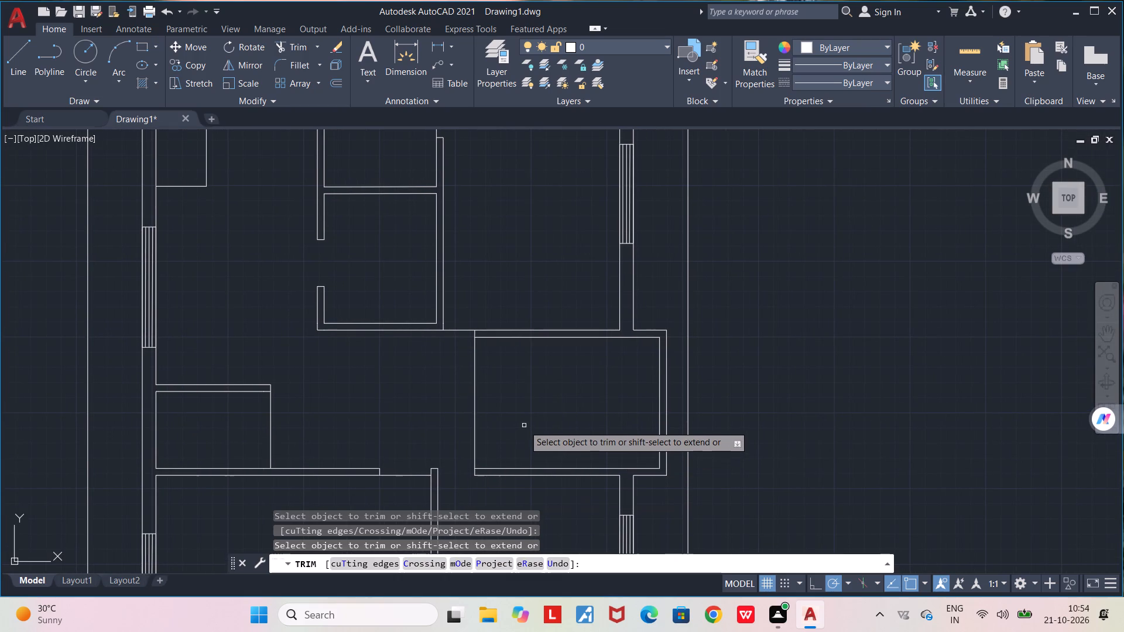
key("space")
Draw a dividing line about 7'-2" long from the north wall to the south wall in the eastern part of the projecting room.
scroll(524, 425, "down", 1)
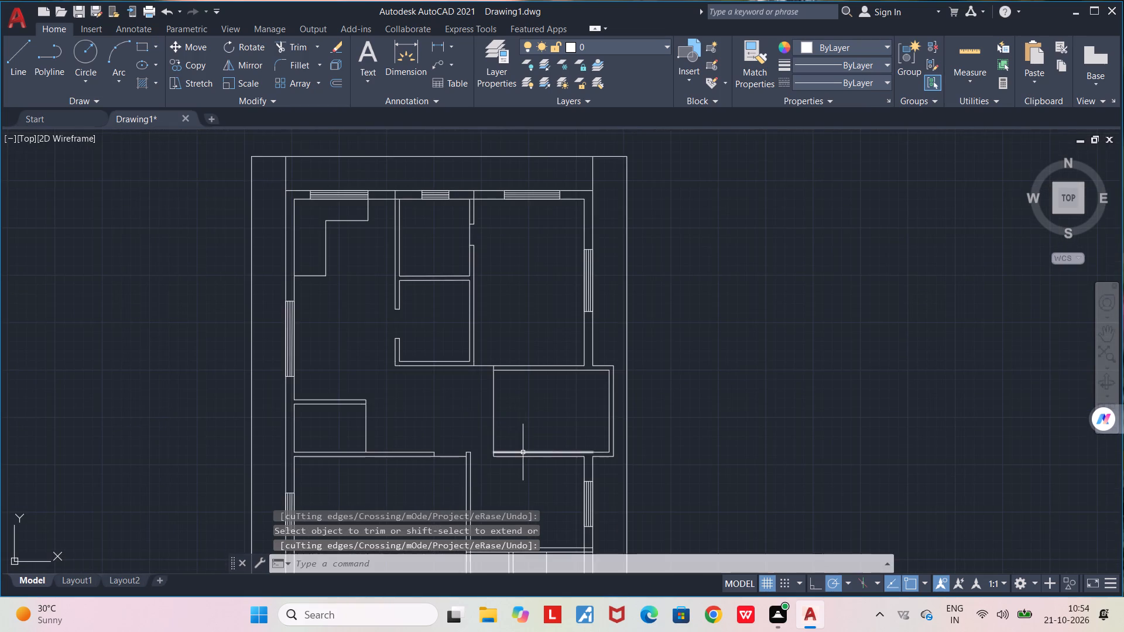
middle_click_drag(519, 449, 563, 312)
scroll(584, 342, "up", 1)
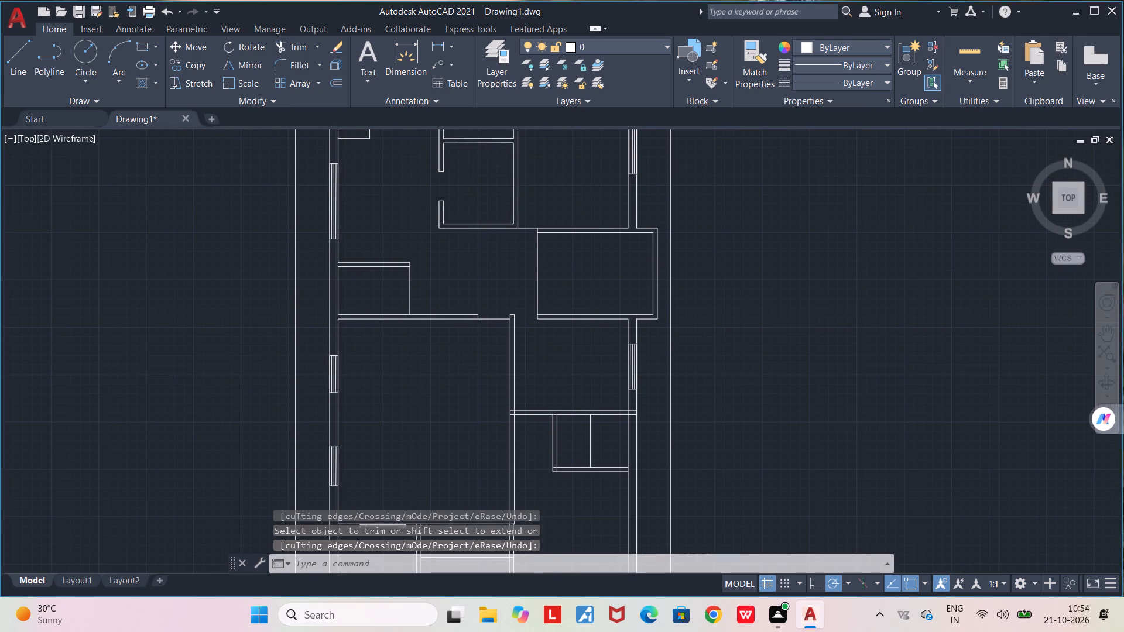
middle_click_drag(574, 253, 551, 420)
key("l")
key("Return")
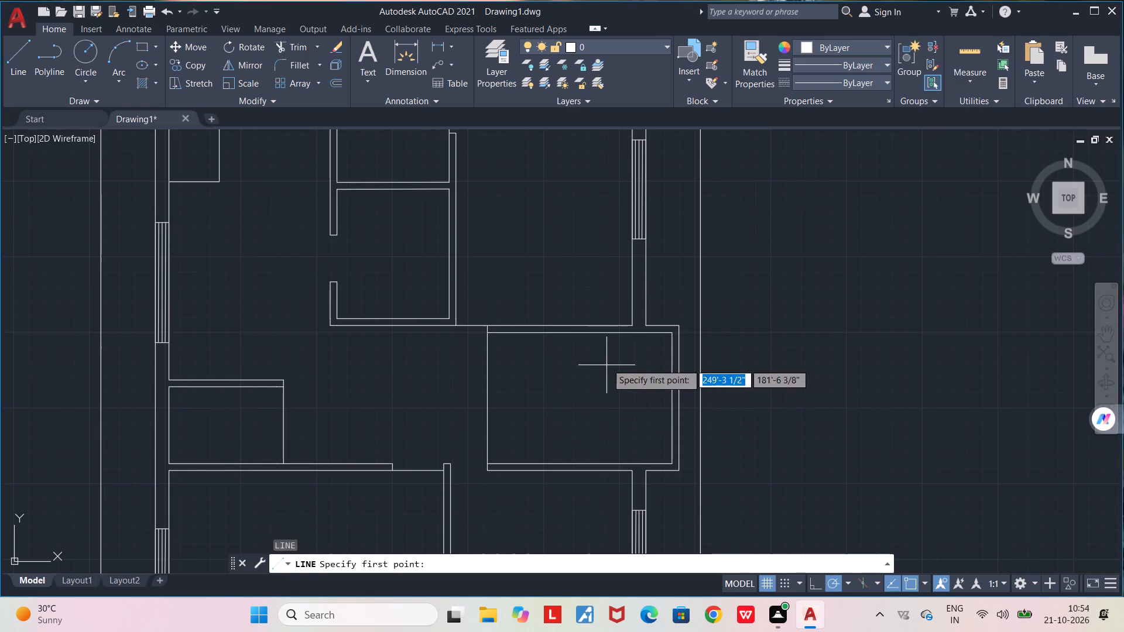
left_click(615, 337)
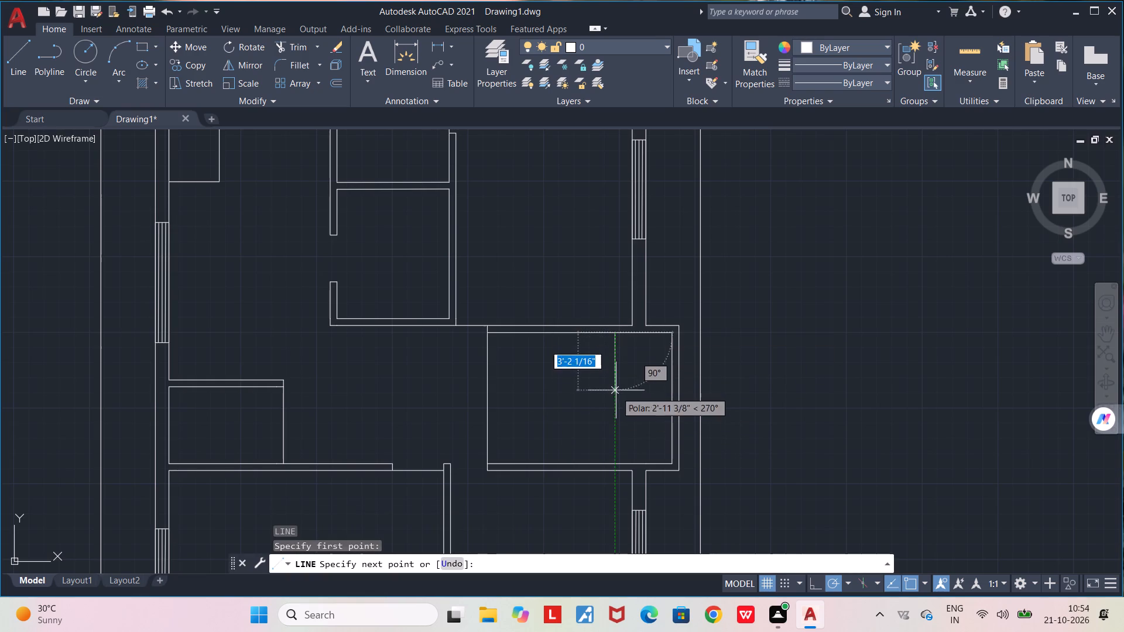
left_click(617, 463)
key("space")
Draw a horizontal line from the dividing line's midpoint to the west edge of the room.
scroll(530, 414, "down", 1)
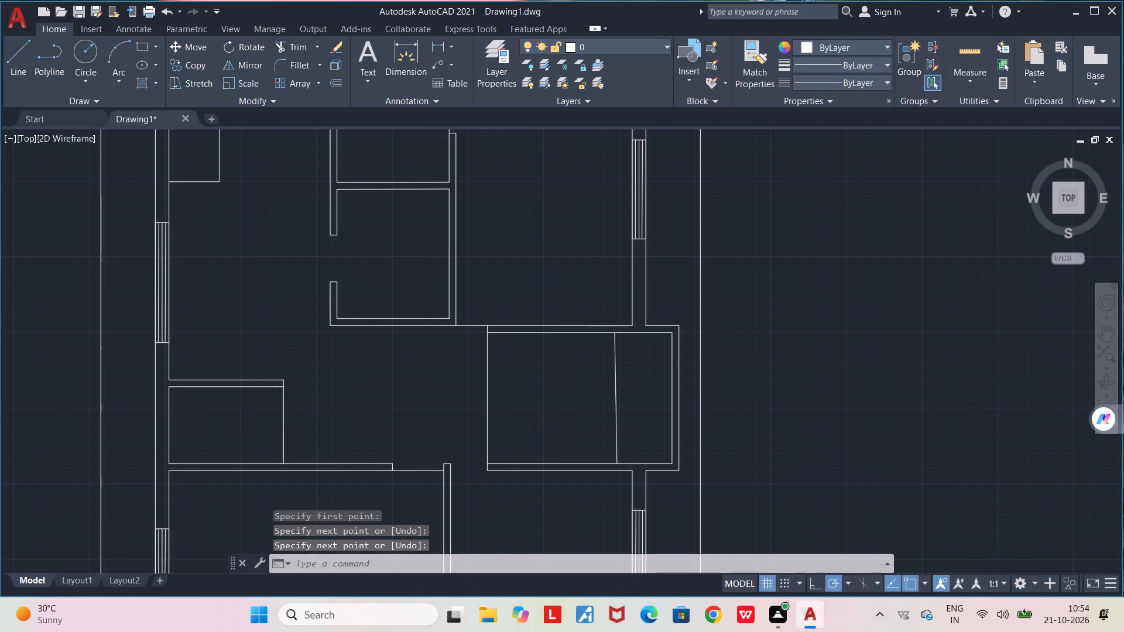
key("l")
key("Return")
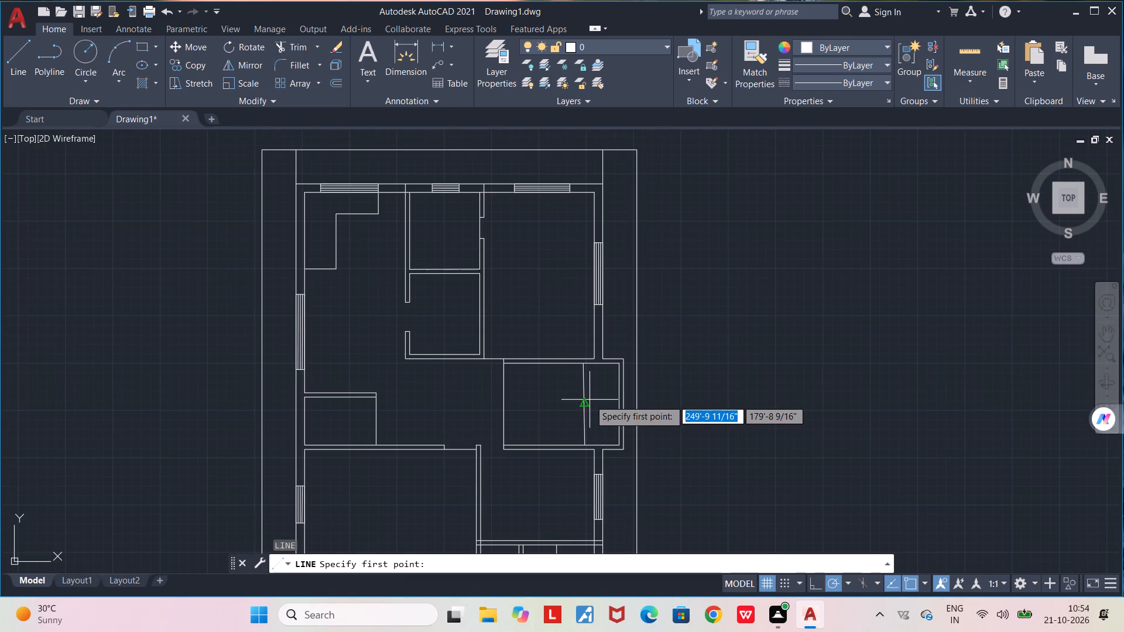
left_click(585, 403)
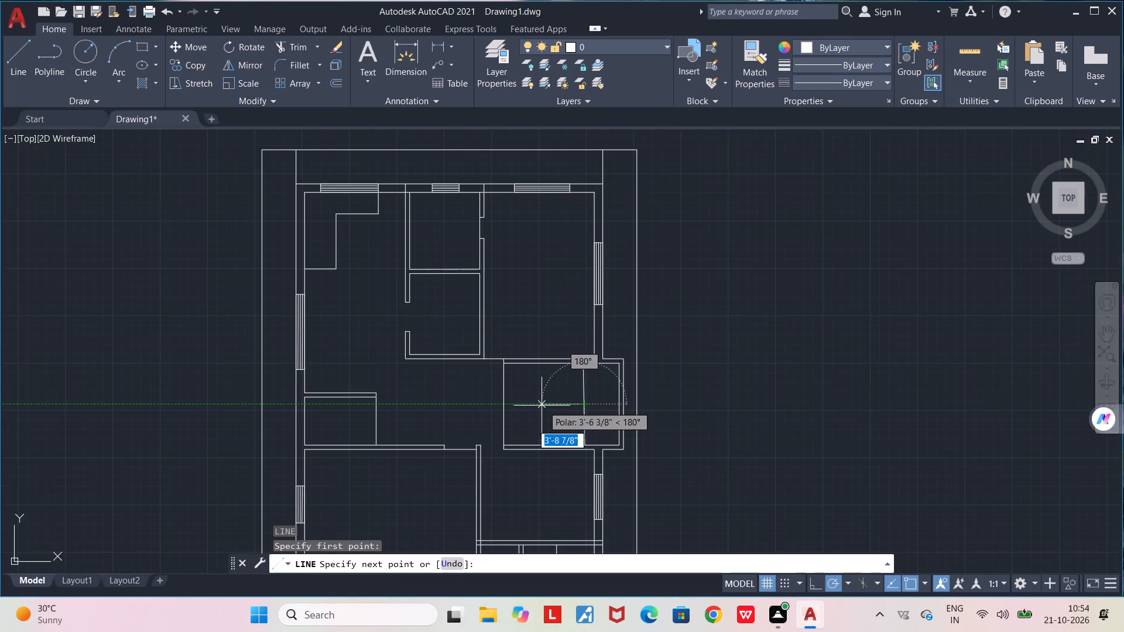
left_click(501, 404)
key("space")
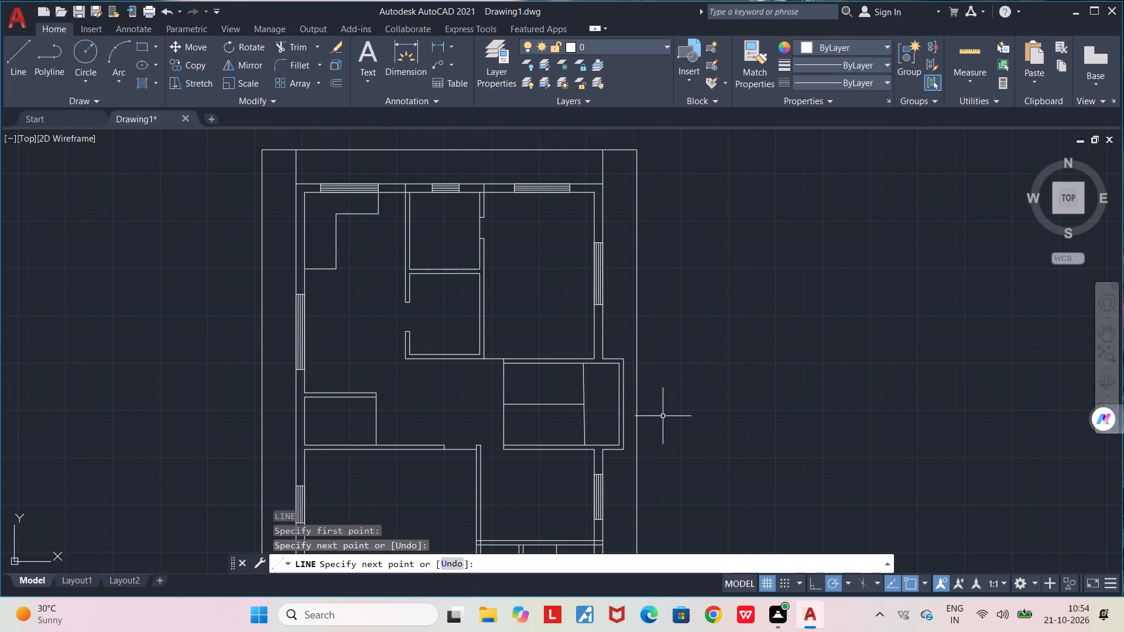
Offset the horizontal centre line by 0.5" to both its north and south sides.
scroll(568, 412, "up", 2)
middle_click_drag(569, 413, 619, 420)
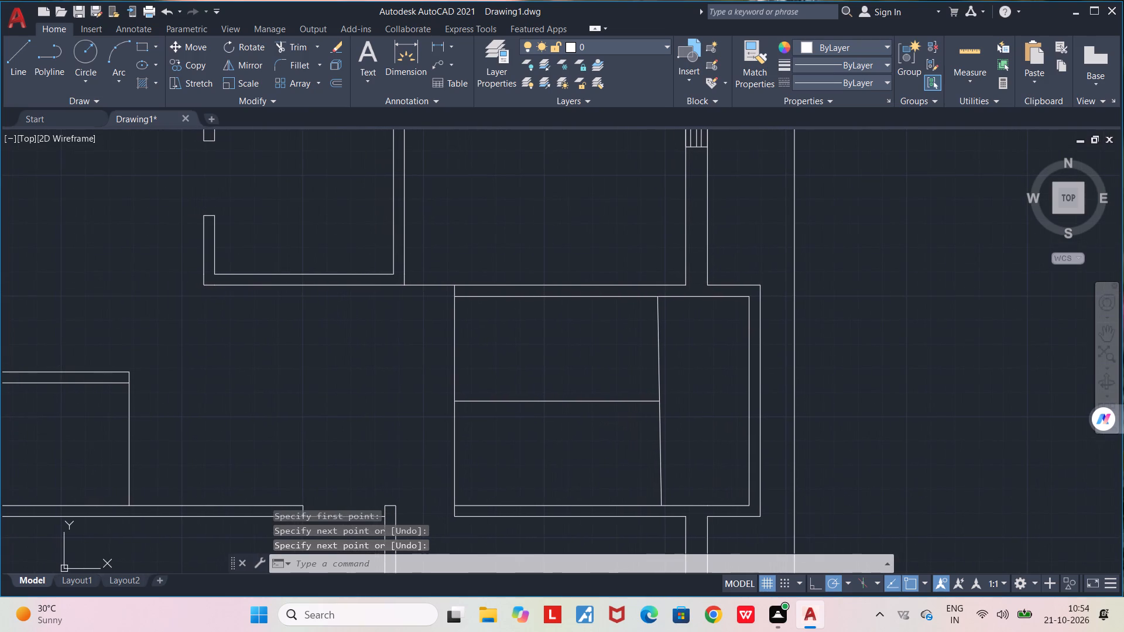
scroll(594, 403, "up", 1)
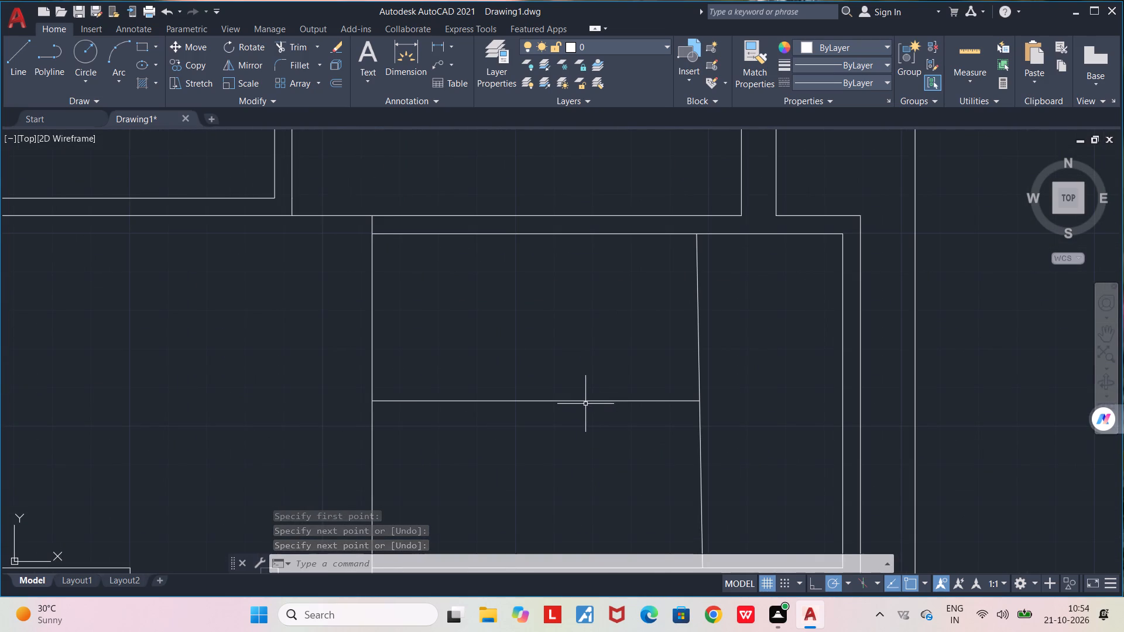
type("OFF")
key("Return")
left_click(567, 403)
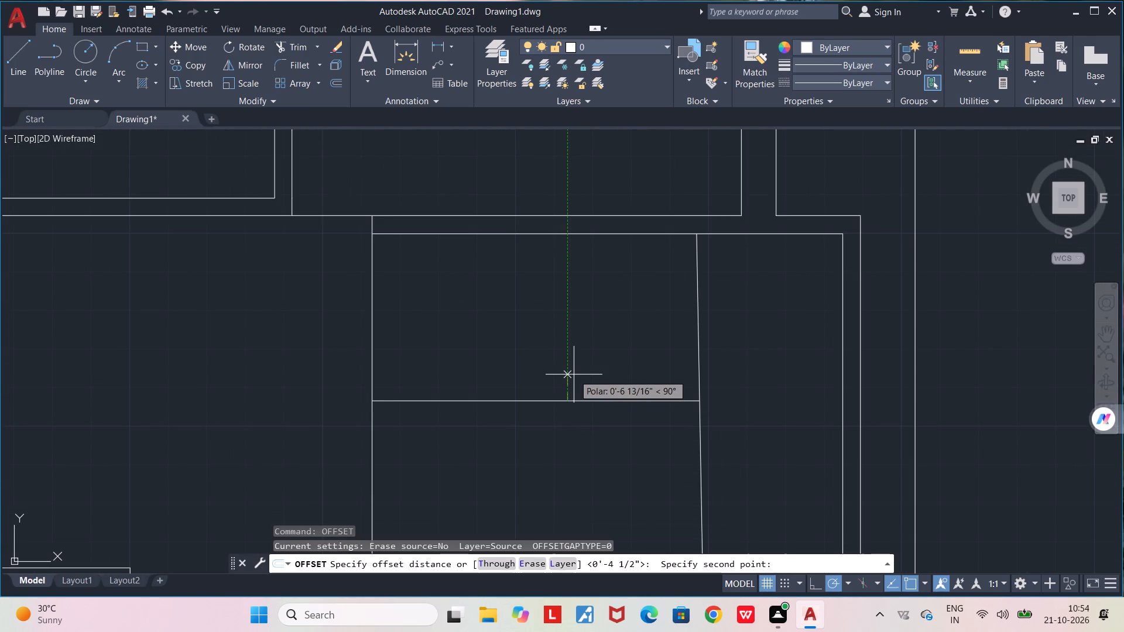
type("0.5\"")
key("Return")
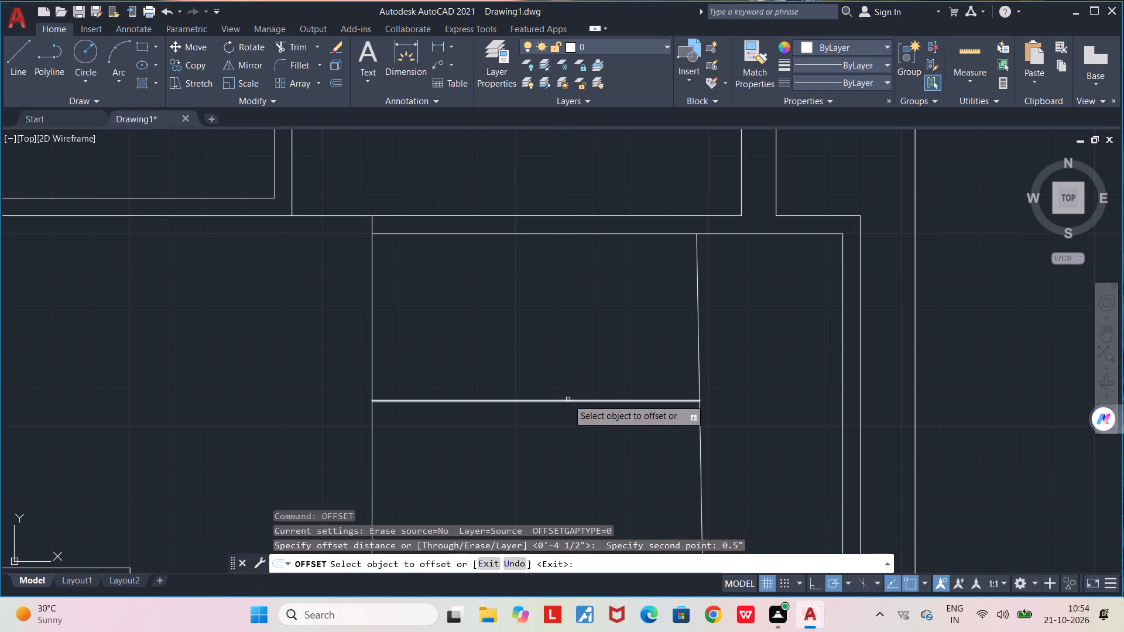
left_click(569, 401)
left_click(571, 379)
scroll(571, 404, "up", 3)
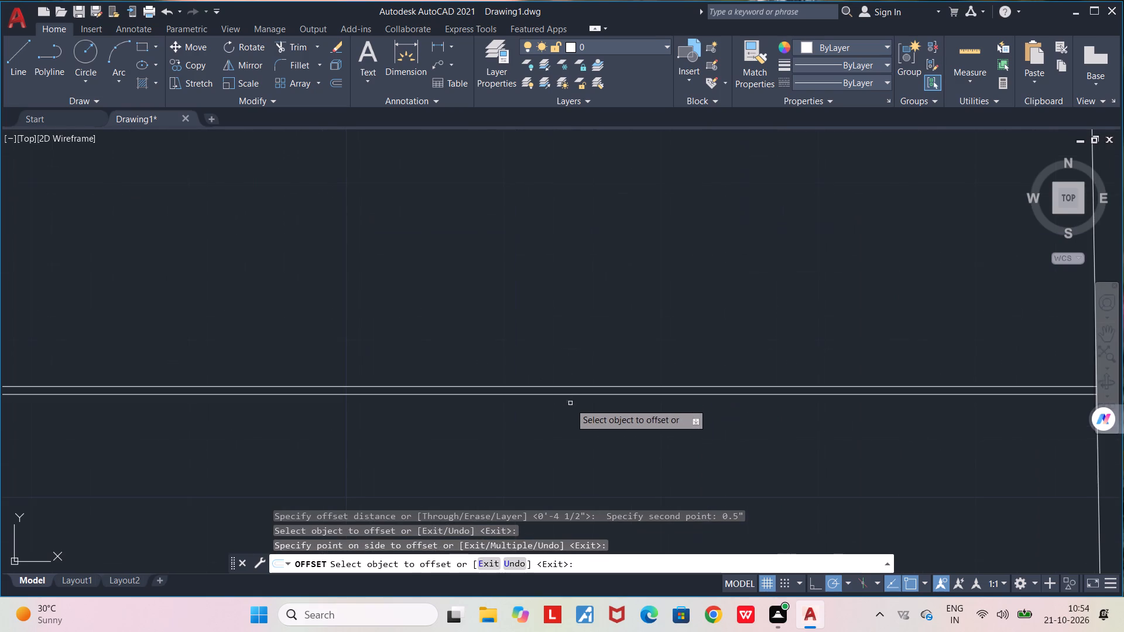
left_click(564, 393)
left_click(564, 427)
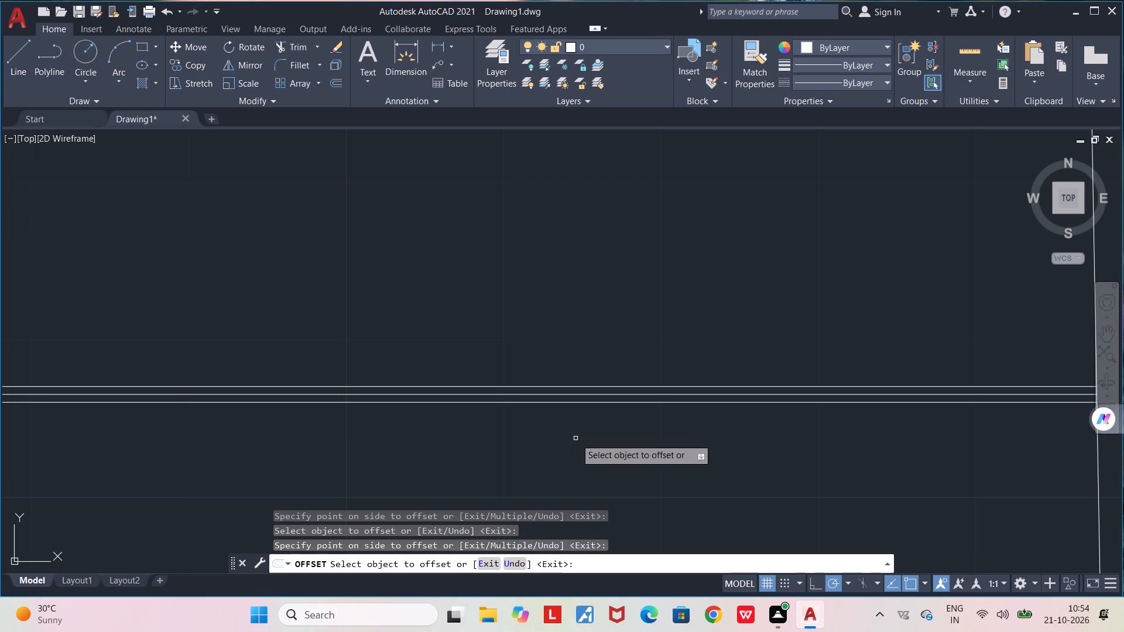
key("space")
Remove the original centre line between the two offset lines with Trim.
type("TR")
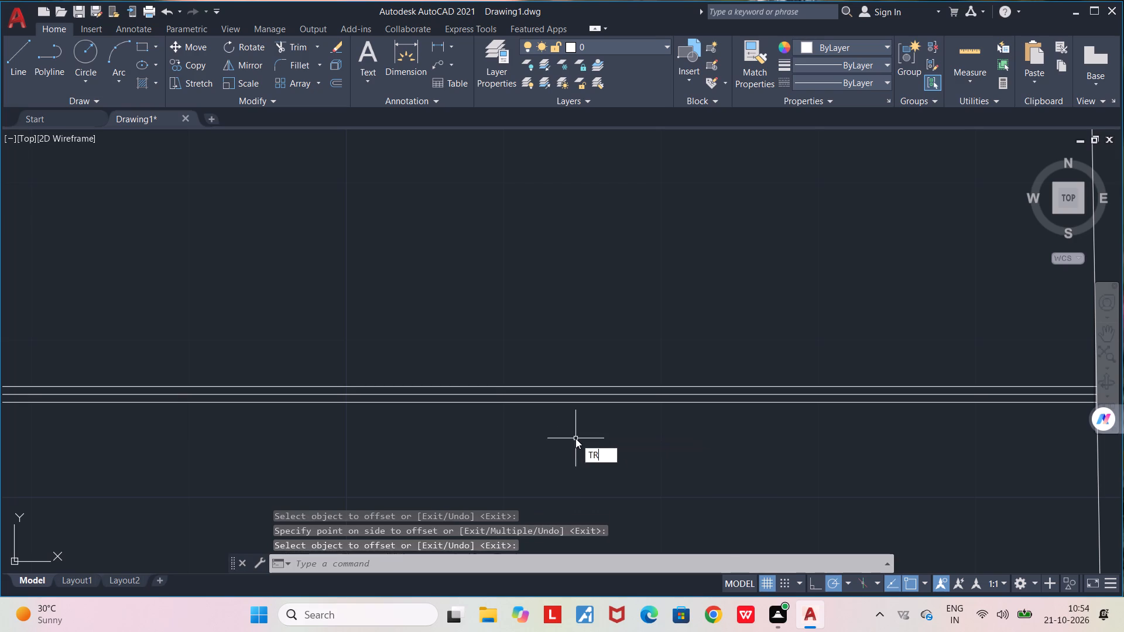
key("Return")
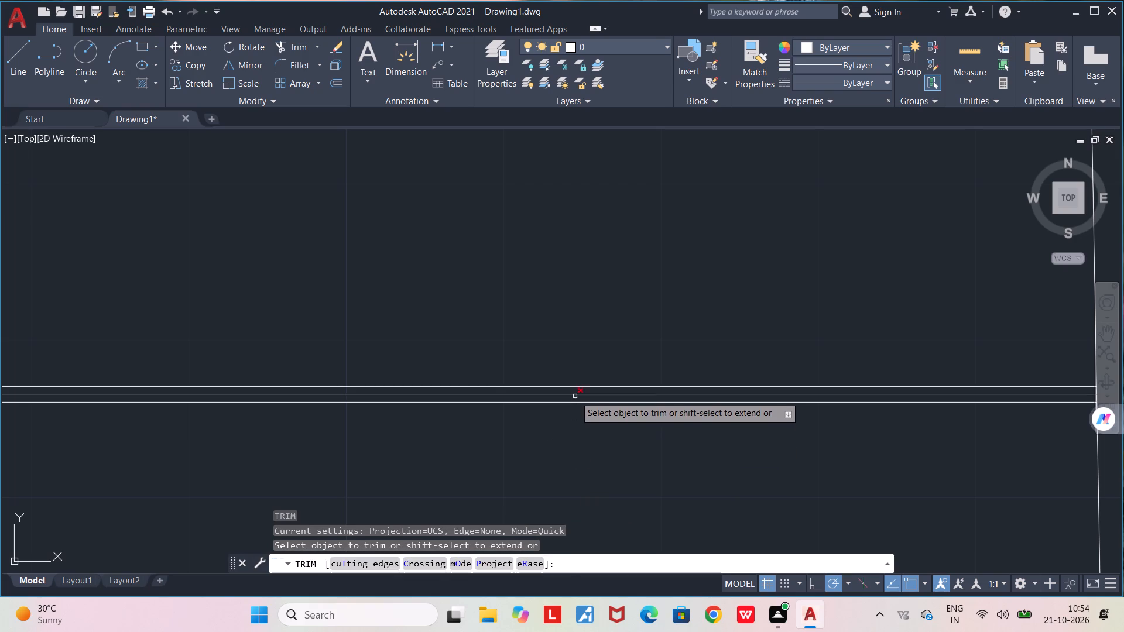
left_click(575, 396)
scroll(575, 396, "down", 3)
middle_click_drag(578, 438, 591, 390)
scroll(591, 390, "down", 2)
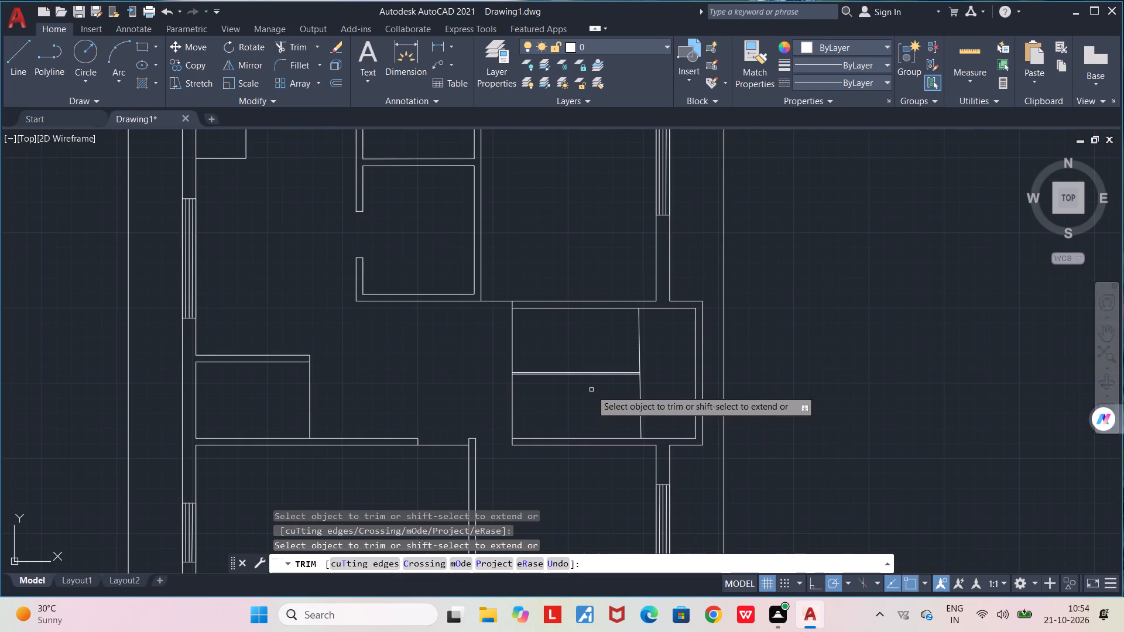
key("space")
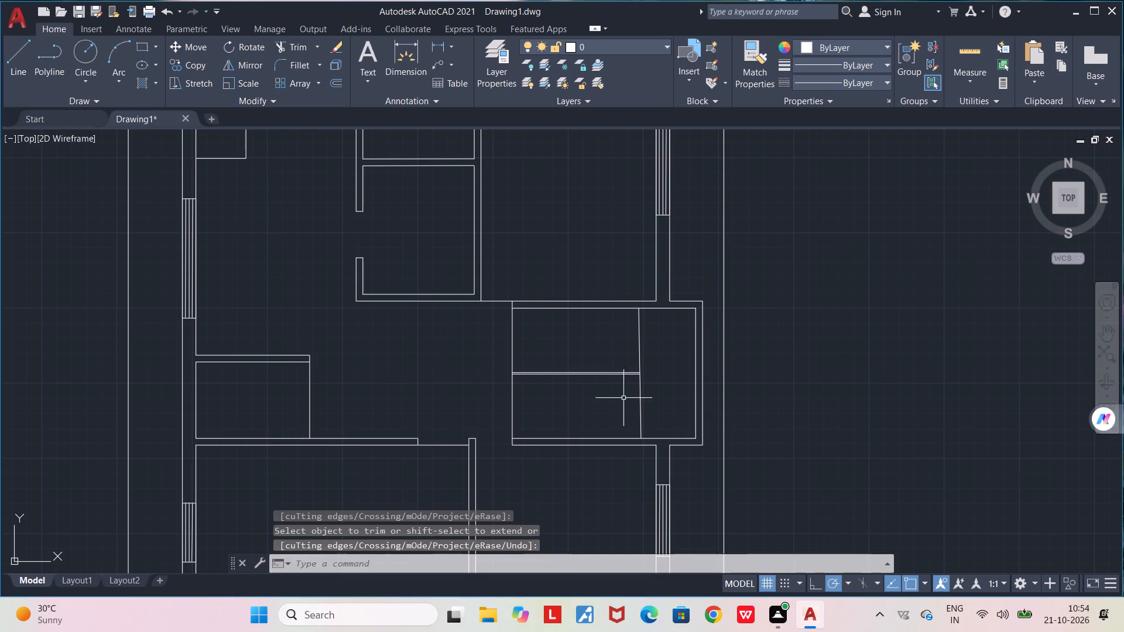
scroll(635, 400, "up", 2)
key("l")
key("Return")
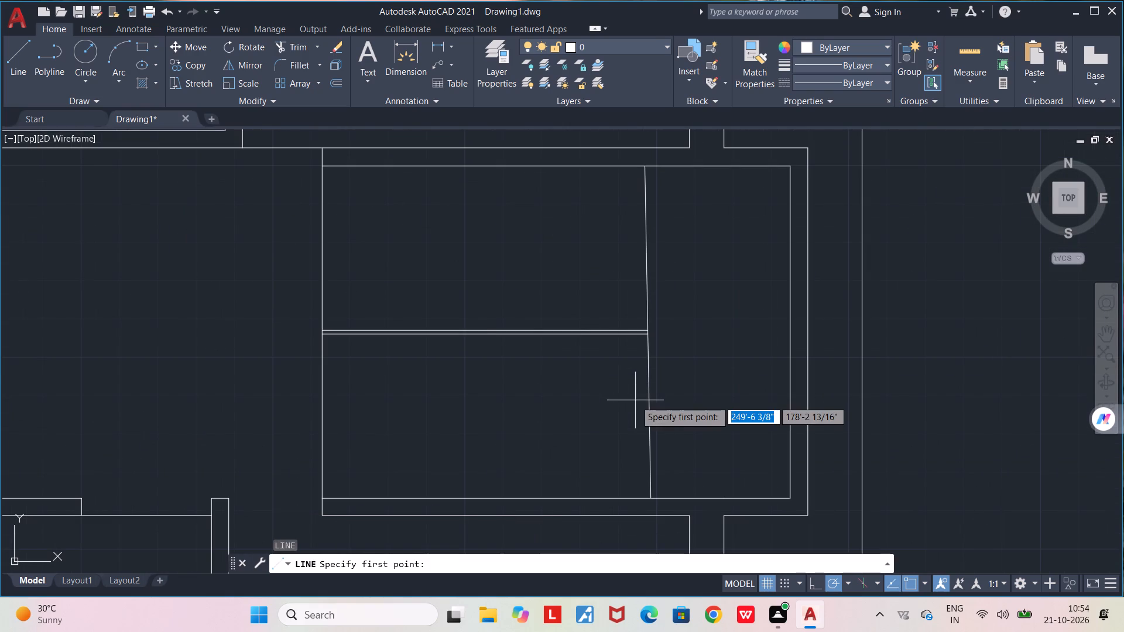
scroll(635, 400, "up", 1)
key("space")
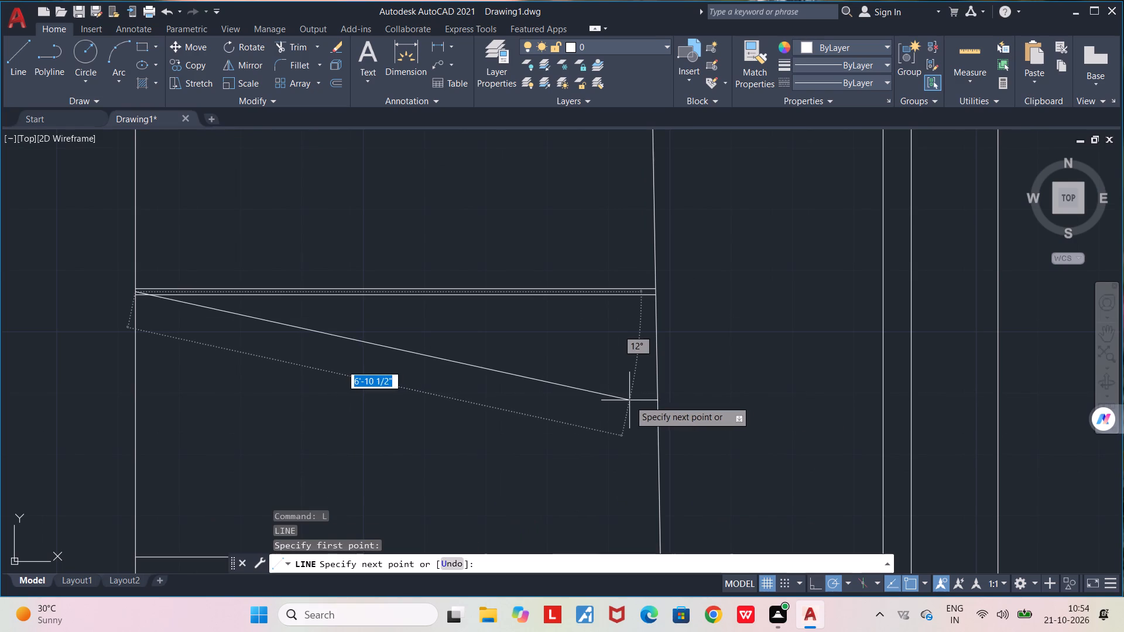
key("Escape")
Offset the stair room's dividing line 10" to the west, and repeat from the new copy to make two tread lines.
type("OFF")
key("Return")
left_click(653, 377)
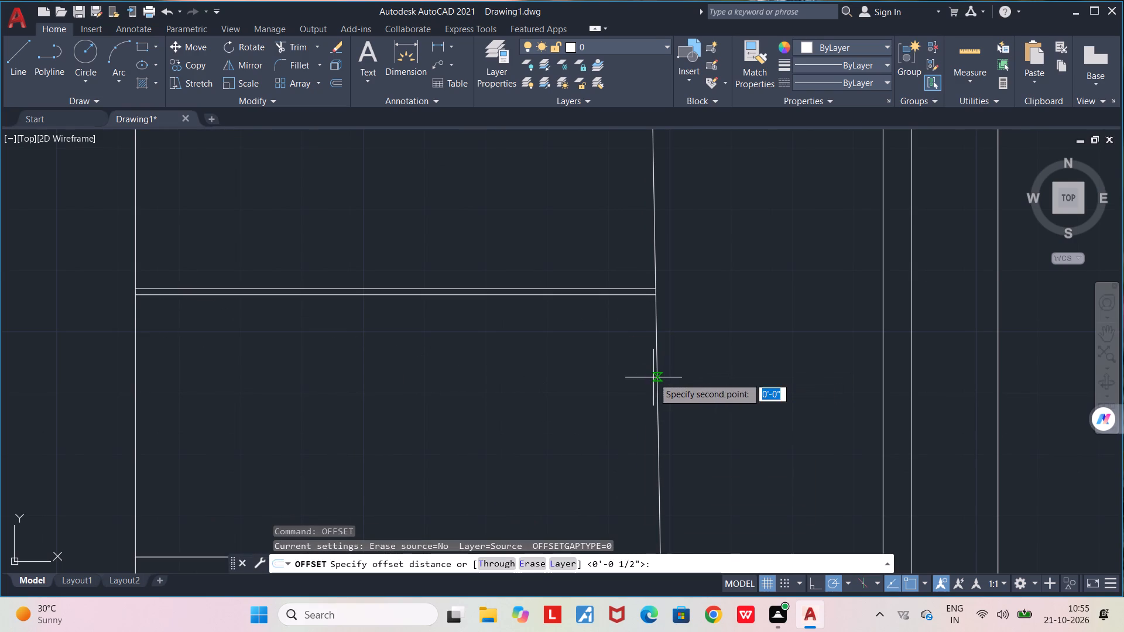
type("10\"")
key("shift+Return")
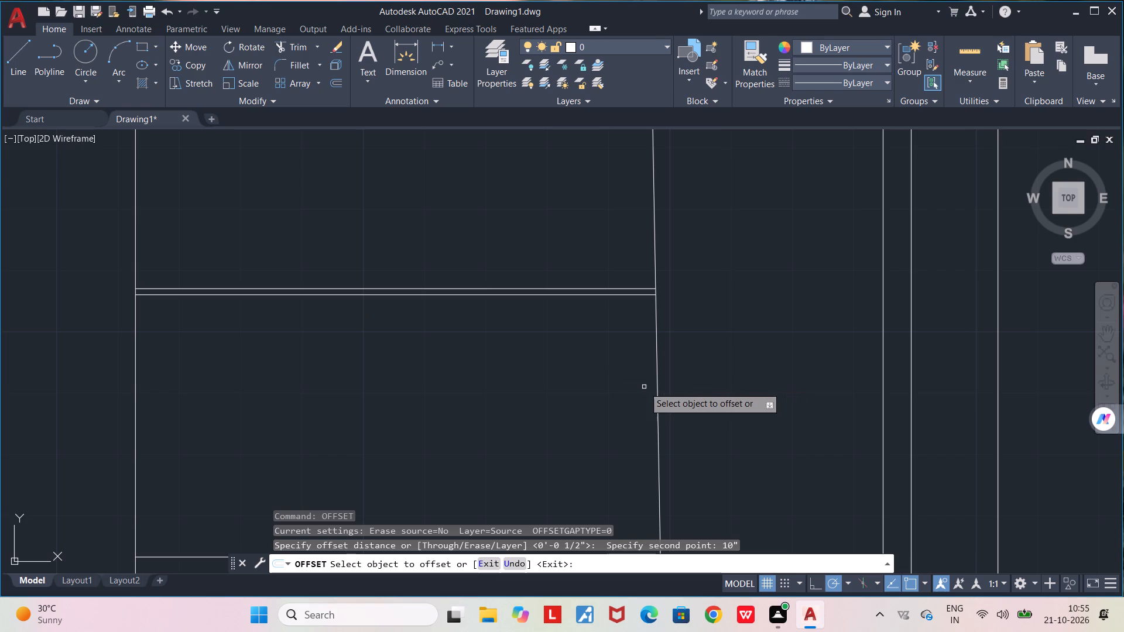
left_click(659, 396)
left_click(601, 397)
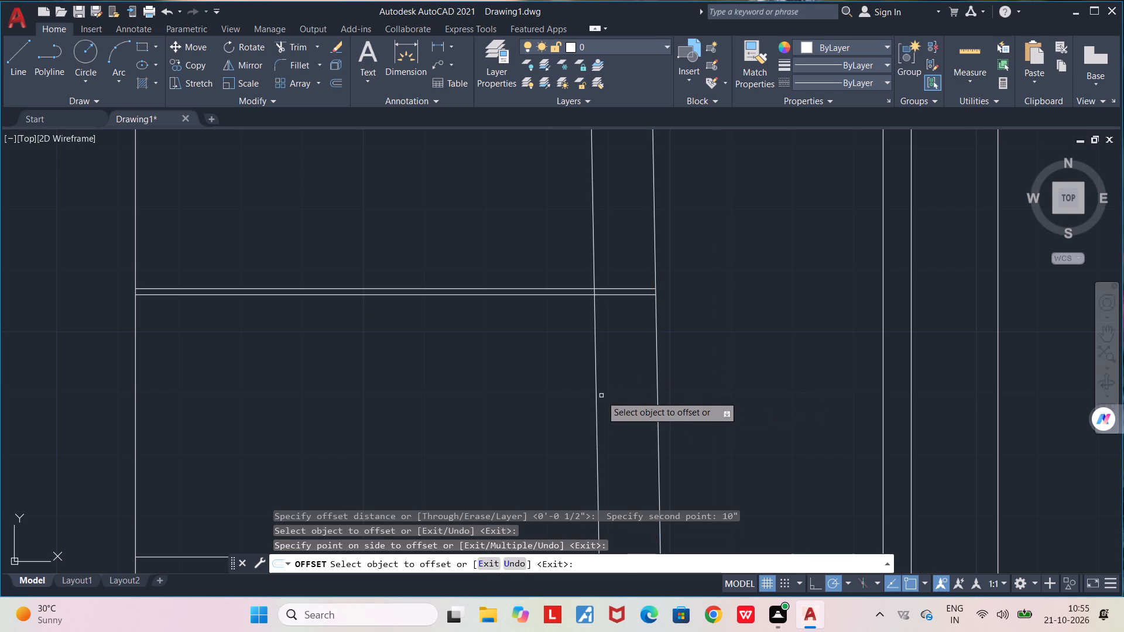
left_click(597, 393)
left_click(549, 397)
Continue the 10" offsets westward from each newest tread line, adding five more tread lines toward the room's west edge.
middle_click_drag(549, 397, 731, 358)
scroll(731, 358, "down", 2)
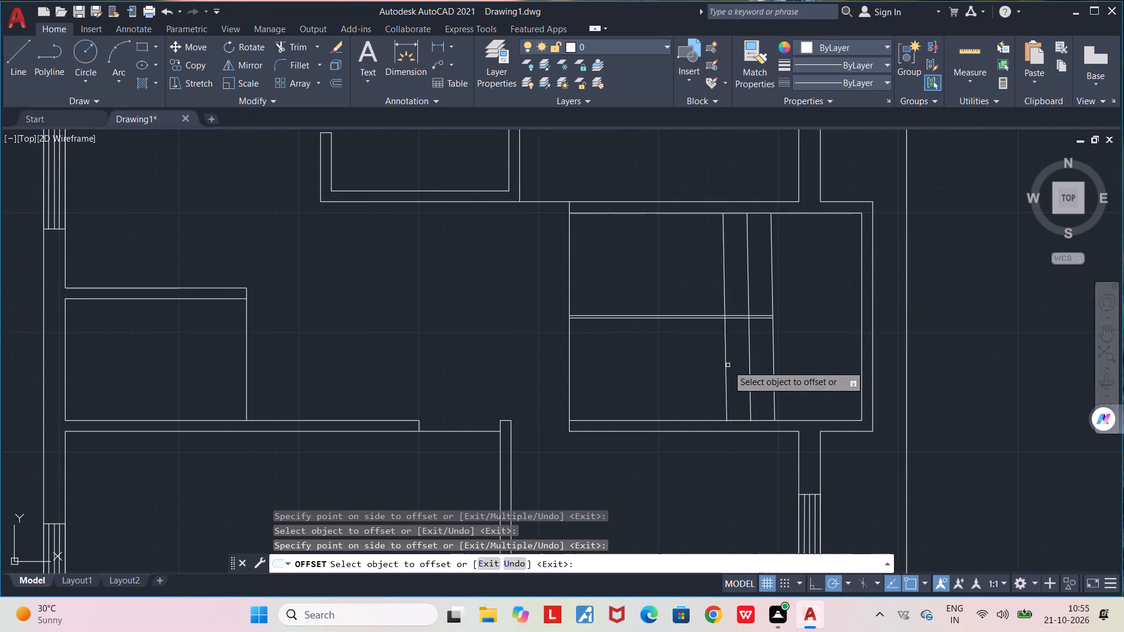
left_click(724, 373)
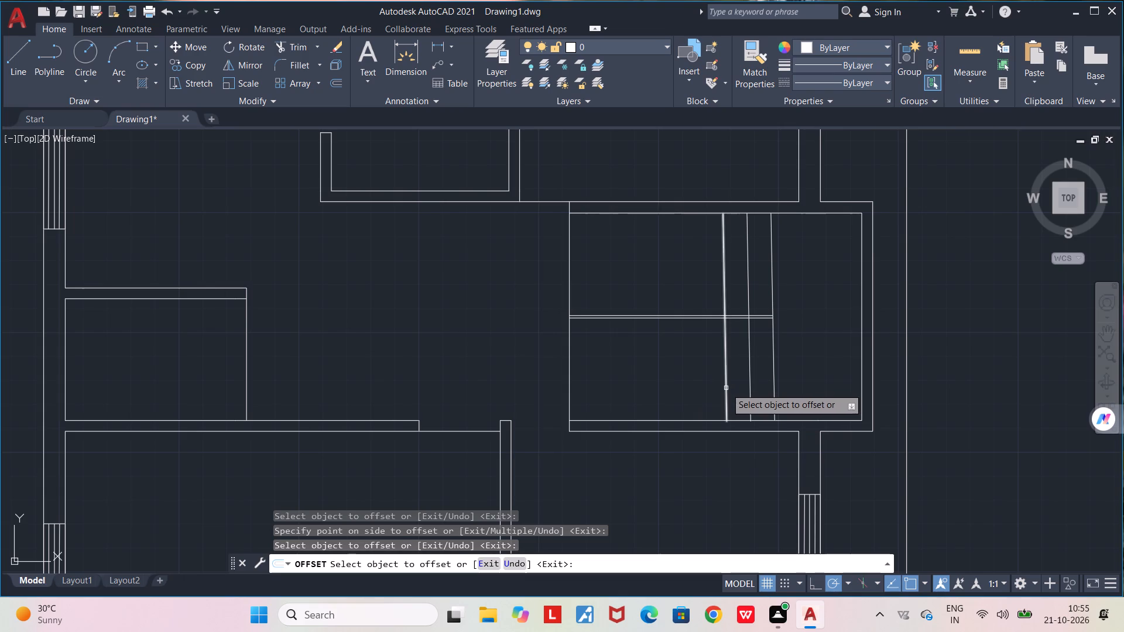
left_click(726, 388)
left_click(684, 388)
left_click(699, 386)
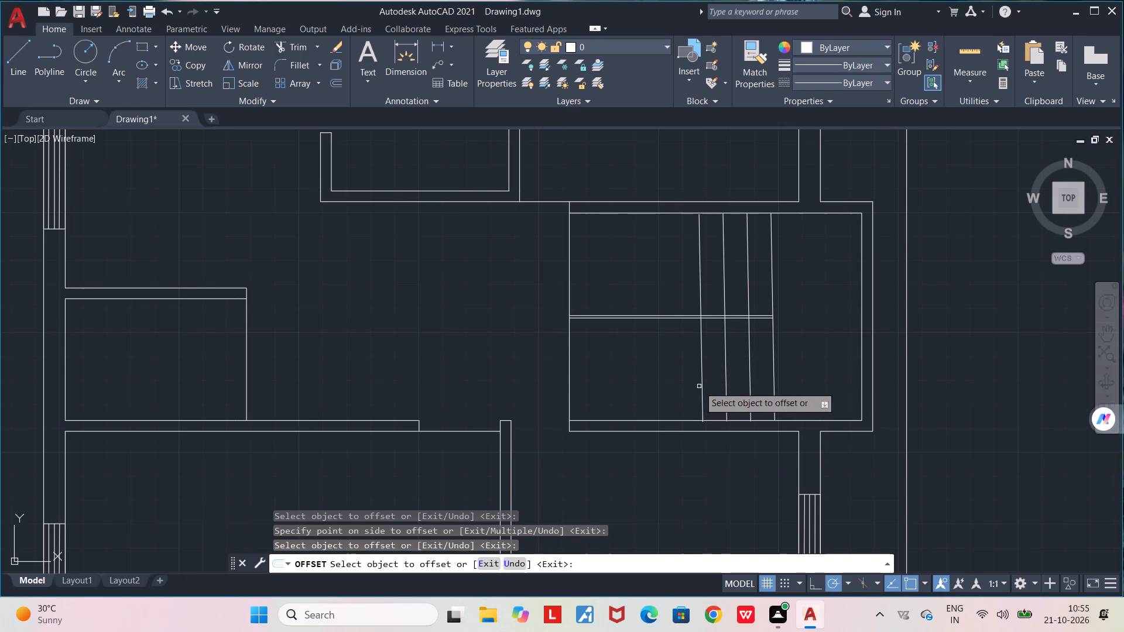
left_click(702, 386)
left_click(664, 386)
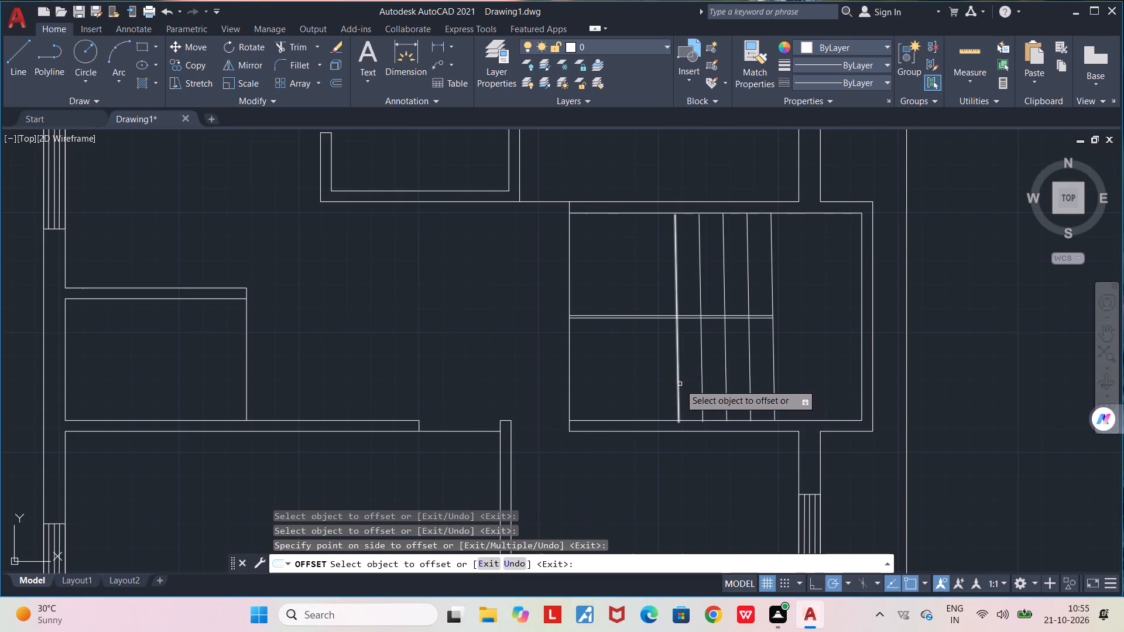
left_click(680, 384)
left_click(639, 387)
left_click(653, 384)
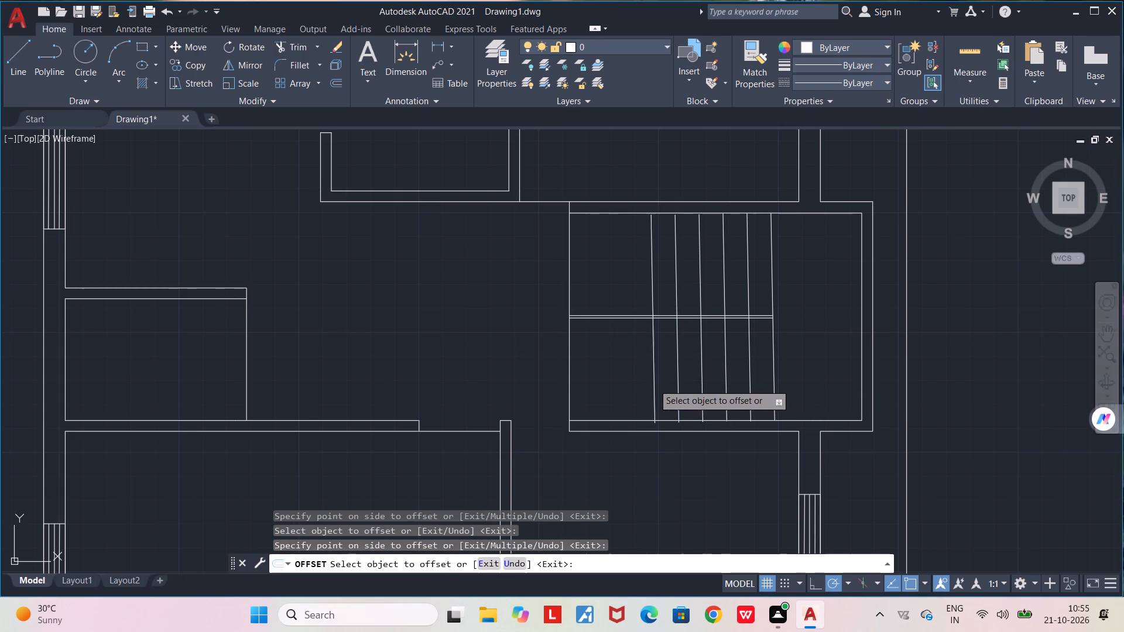
left_click(639, 384)
left_click(630, 379)
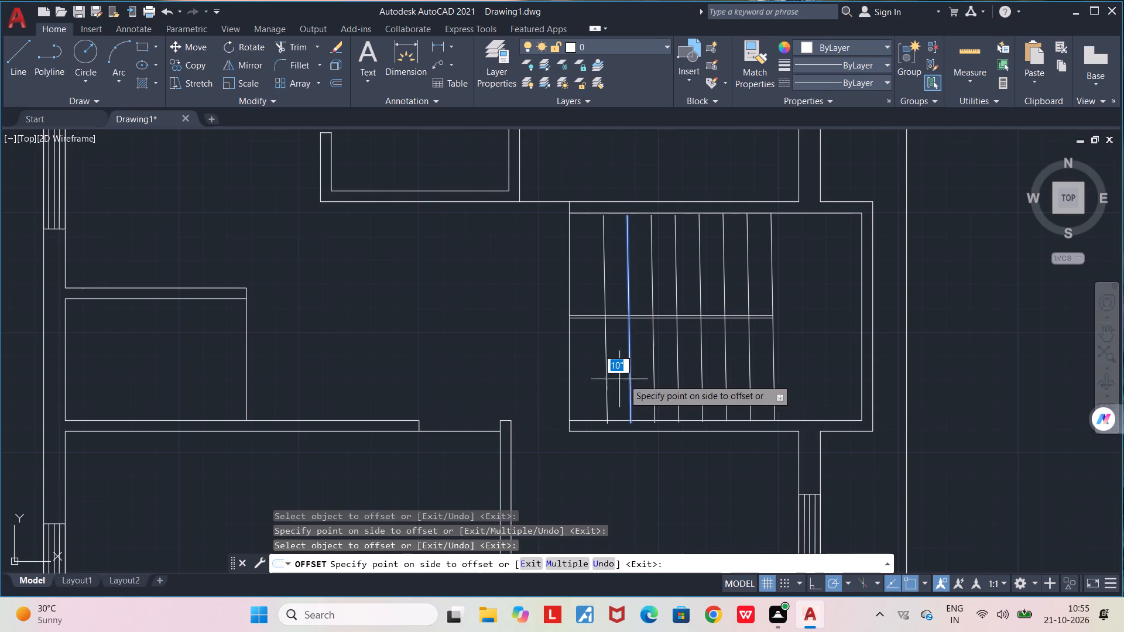
left_click(587, 382)
scroll(601, 387, "down", 3)
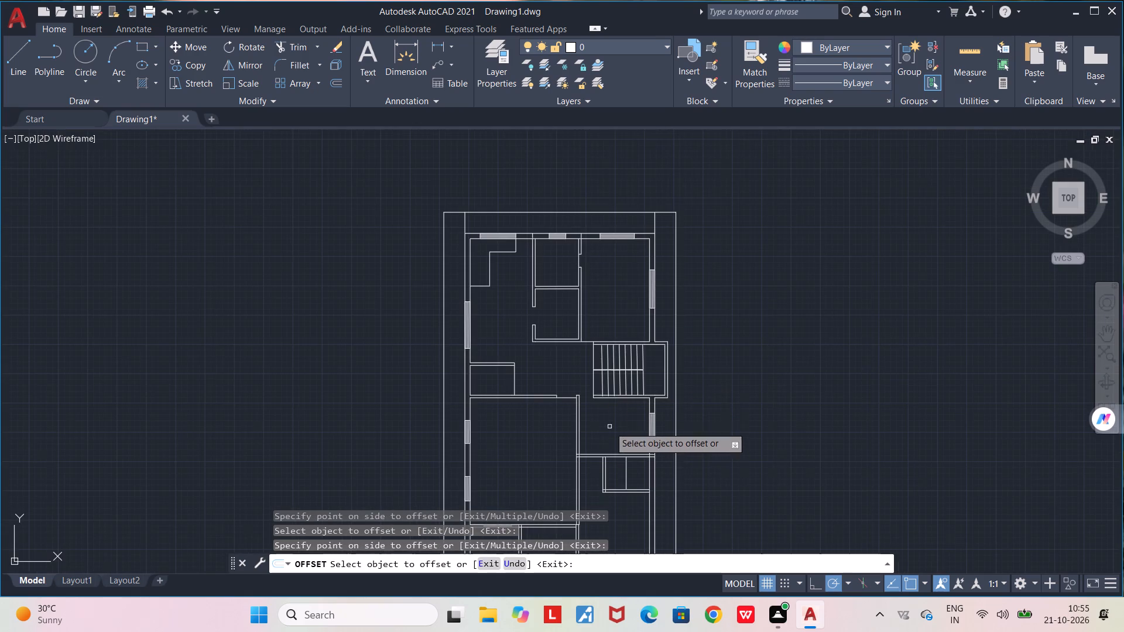
scroll(609, 402, "up", 6)
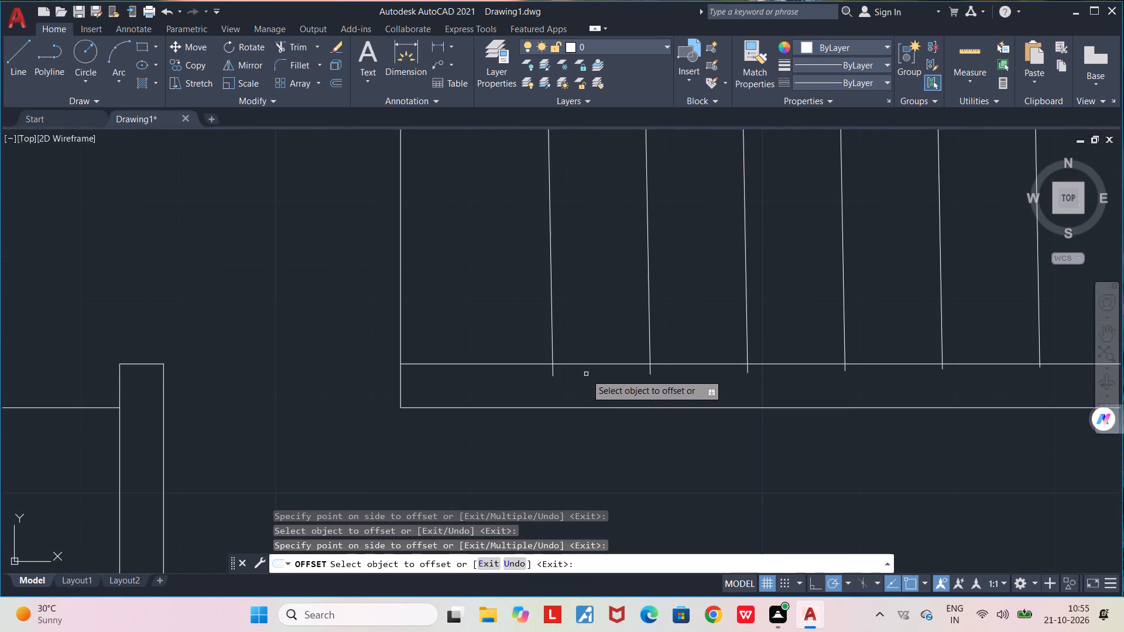
key("space")
Delete the line closing the west edge of the staircase room.
middle_click_drag(585, 374, 565, 417)
scroll(565, 418, "down", 3)
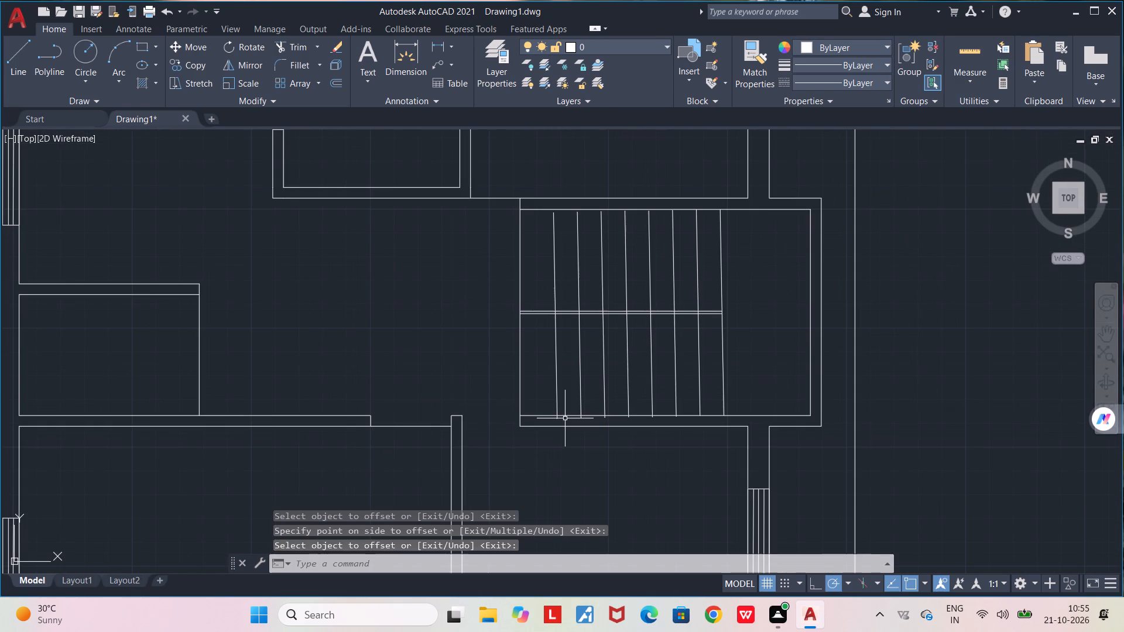
scroll(565, 418, "up", 2)
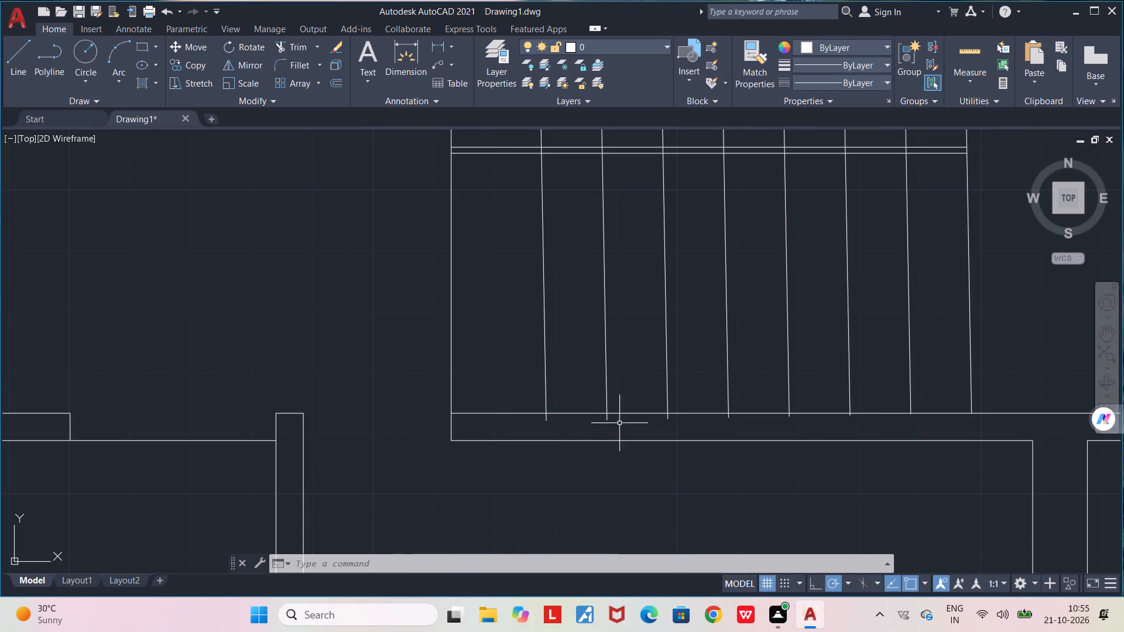
middle_click_drag(484, 294, 465, 350)
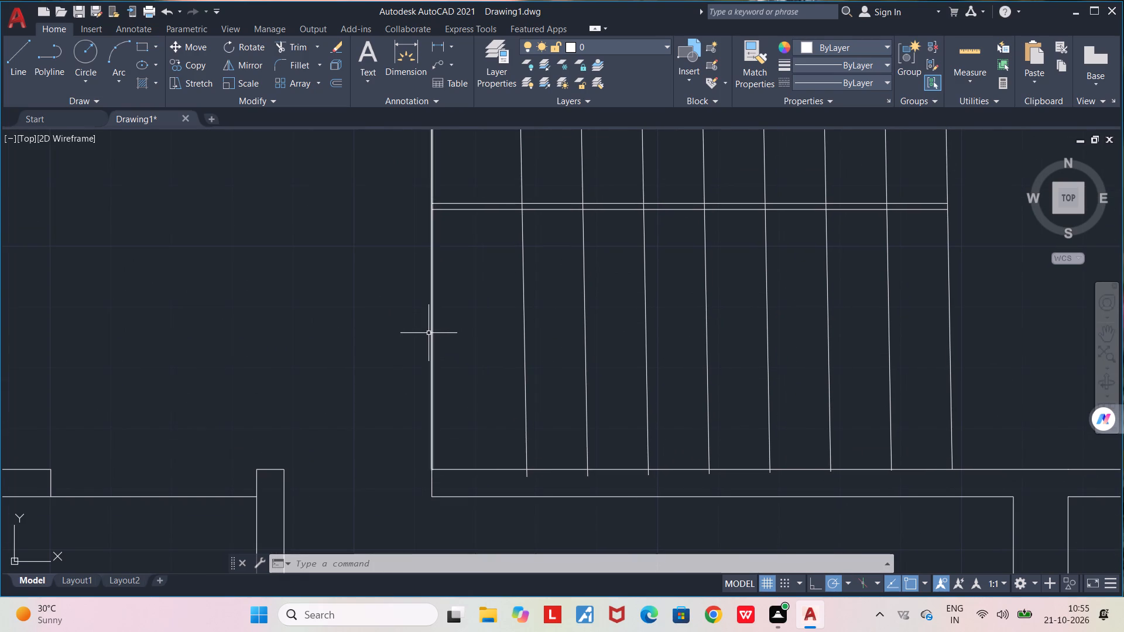
left_click(432, 334)
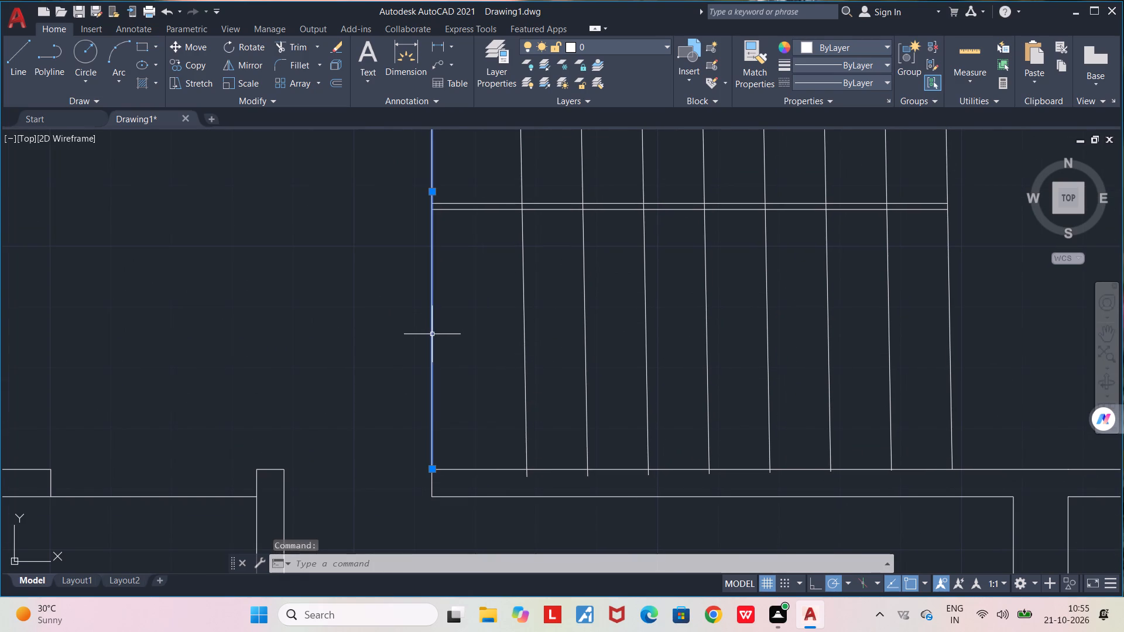
key("Delete")
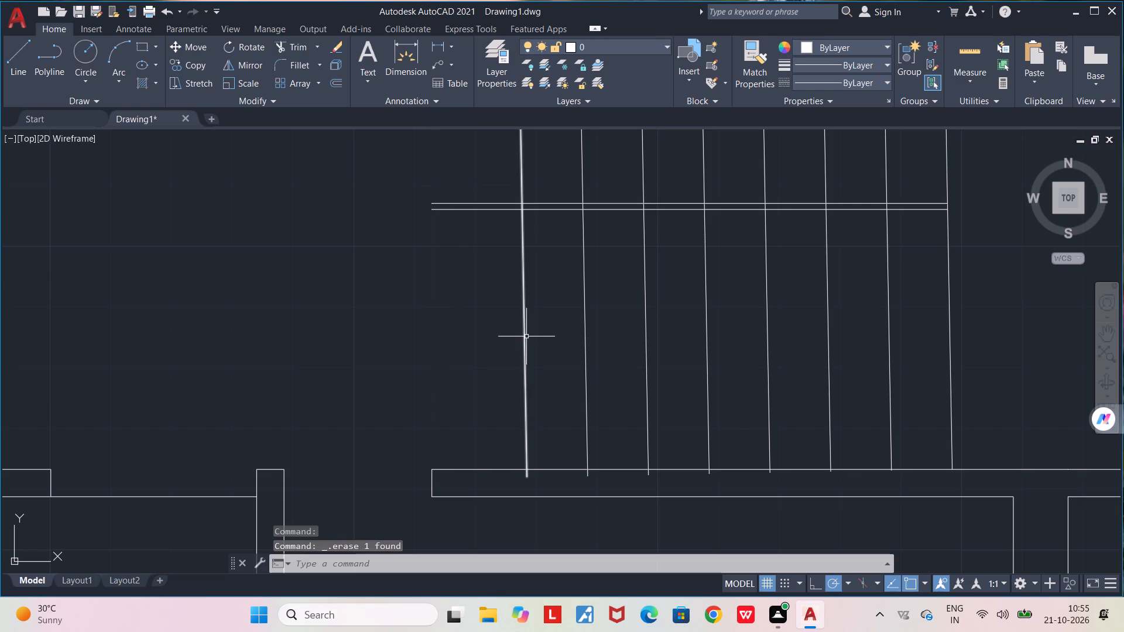
Offset the westernmost tread line 10" further west to add one more tread.
left_click(526, 336)
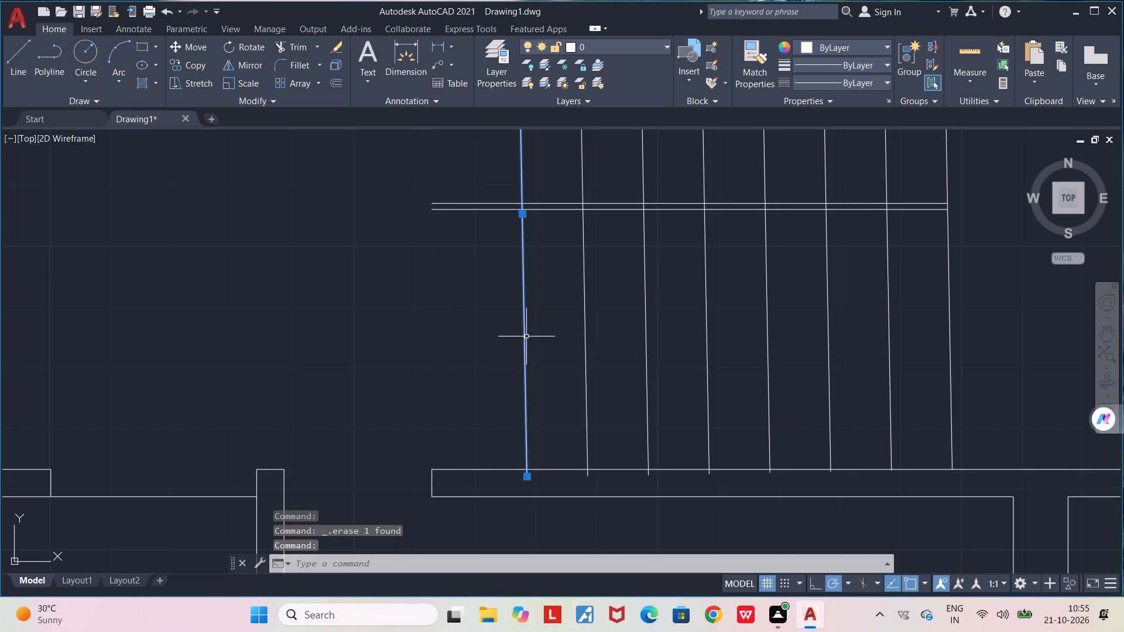
type("OFF")
key("Return")
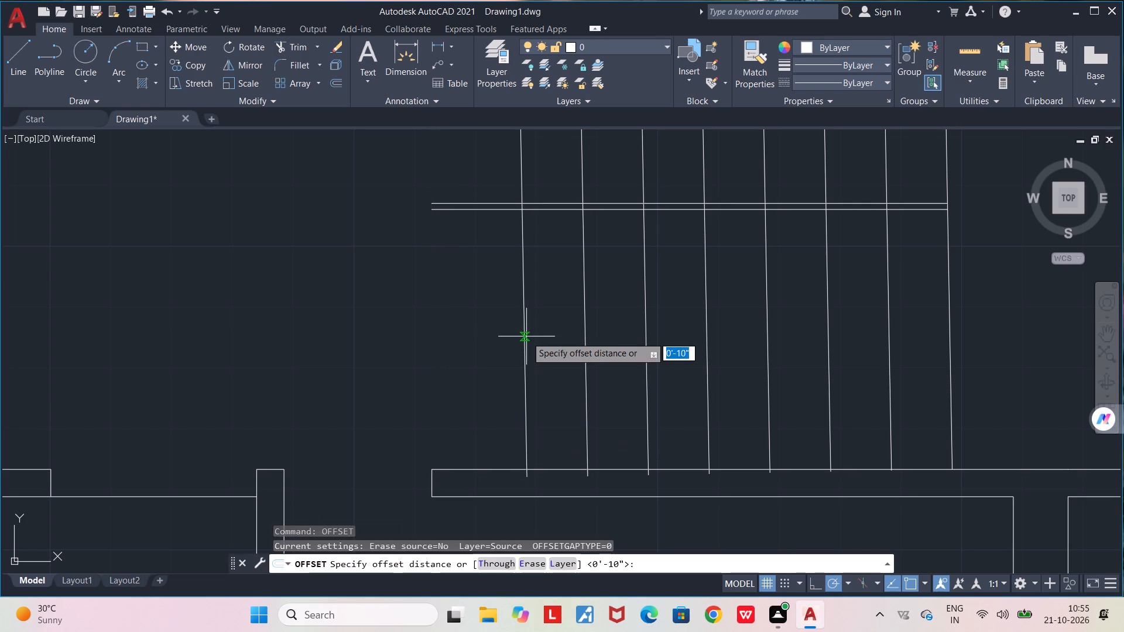
left_click(524, 336)
type("10\"")
key("shift+Return")
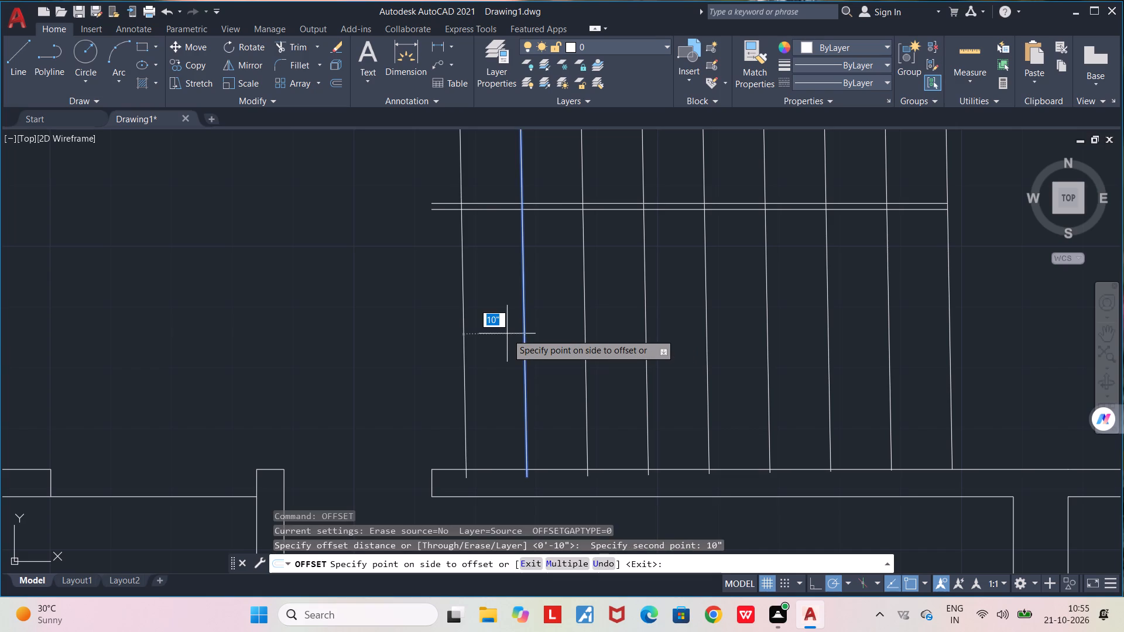
left_click(479, 330)
middle_click_drag(512, 354, 522, 415)
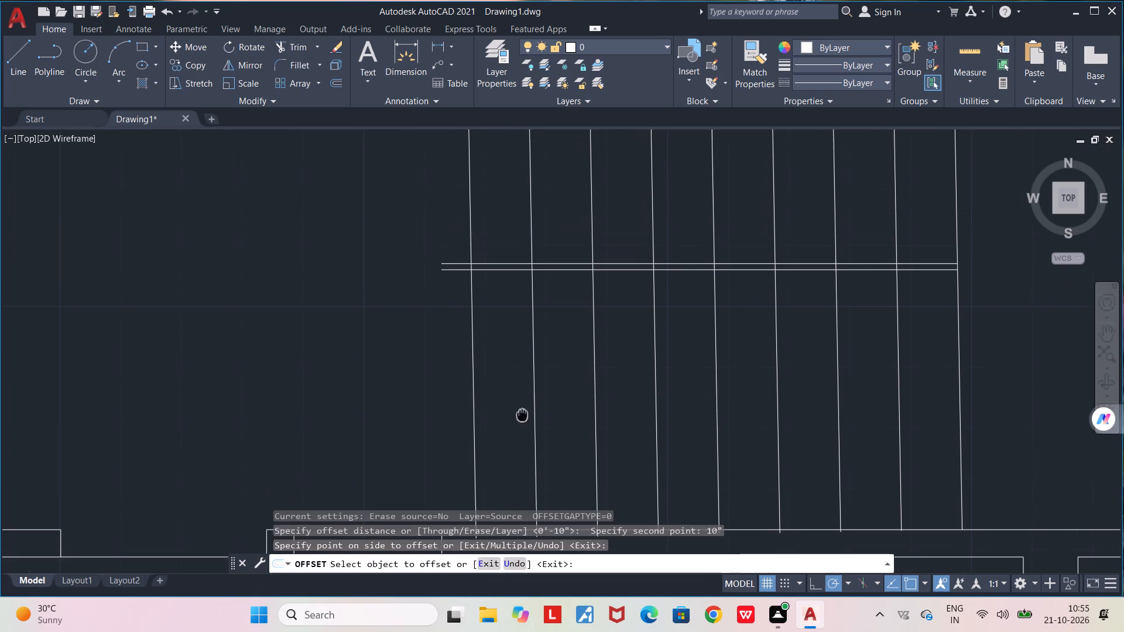
middle_click_drag(522, 415, 521, 417)
middle_click_drag(521, 417, 513, 350)
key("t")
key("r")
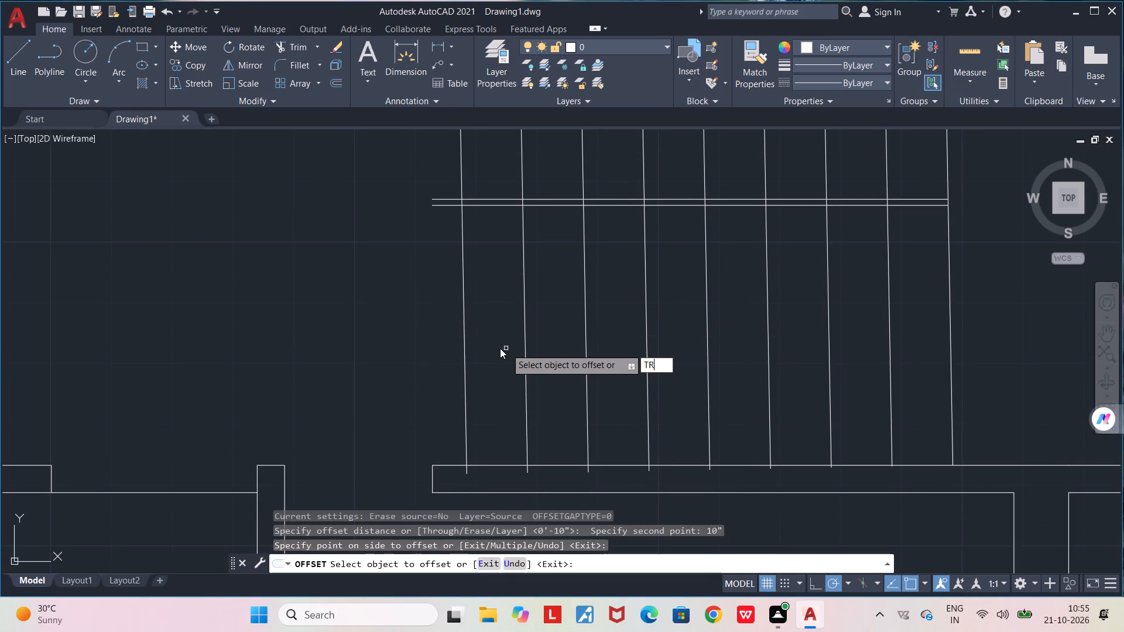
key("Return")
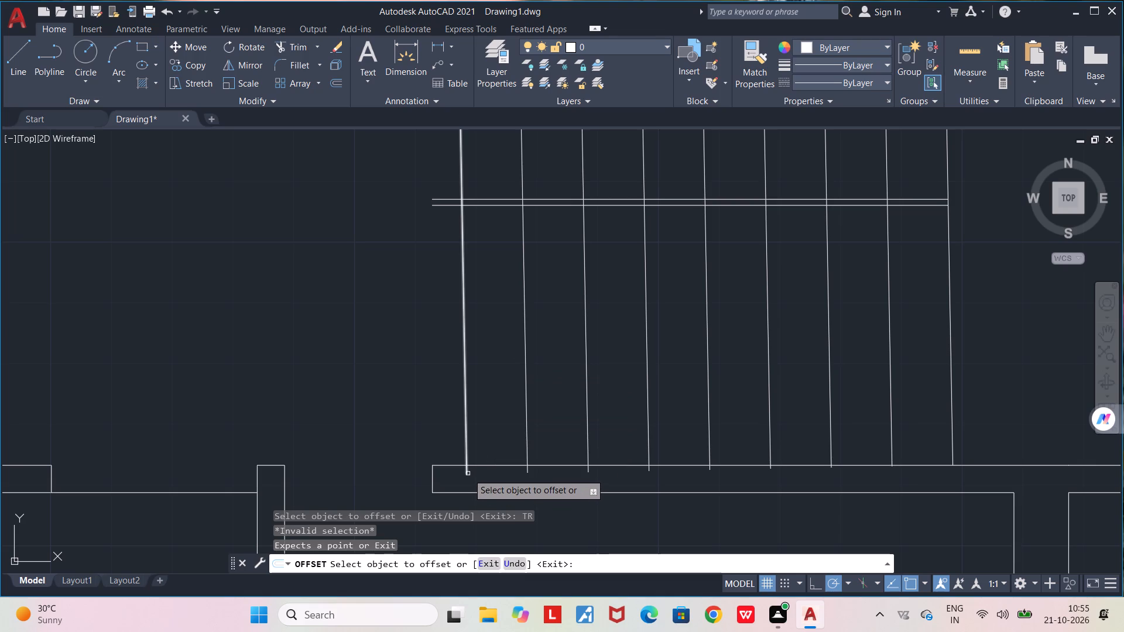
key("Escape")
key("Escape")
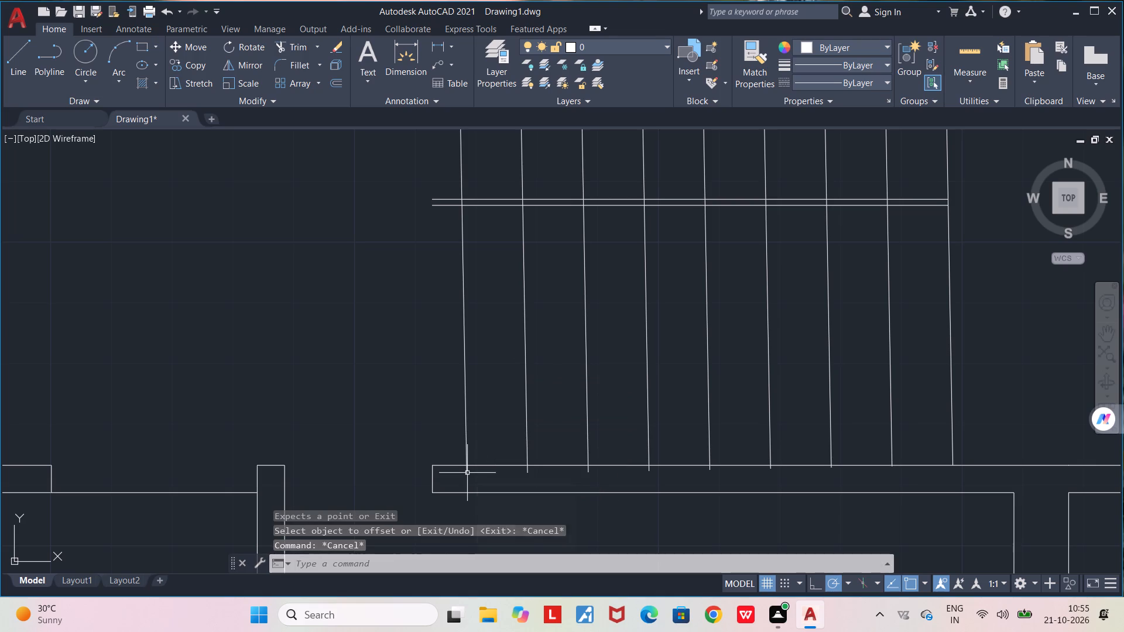
Trim the tread line ends that overrun the inner face of the staircase room's south wall.
type("TR")
key("Return")
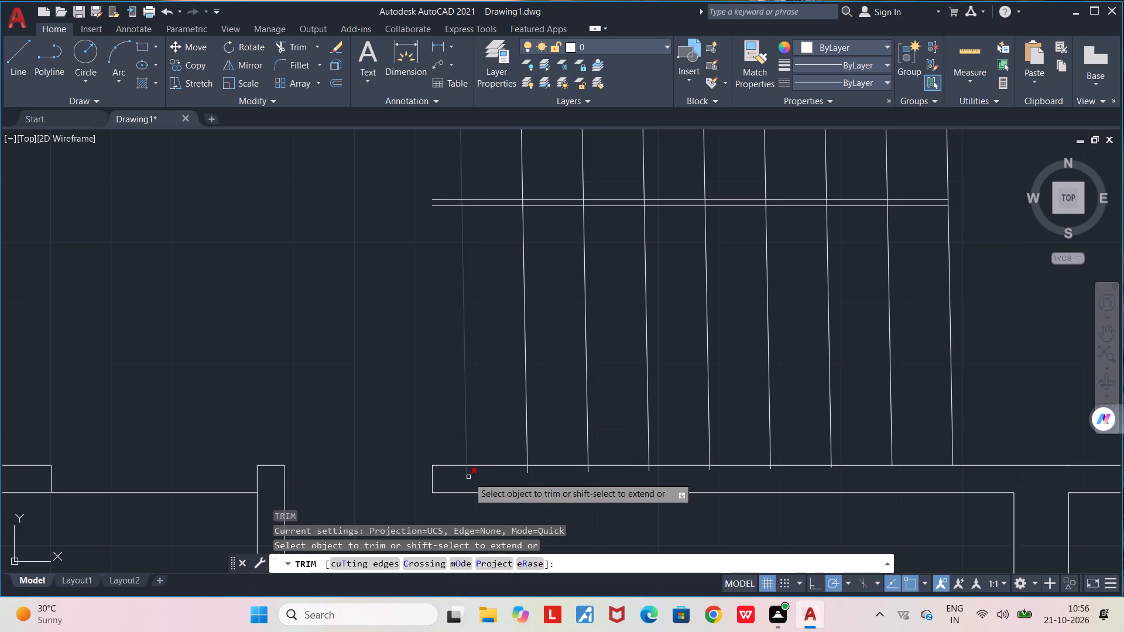
left_click(468, 472)
left_click(526, 475)
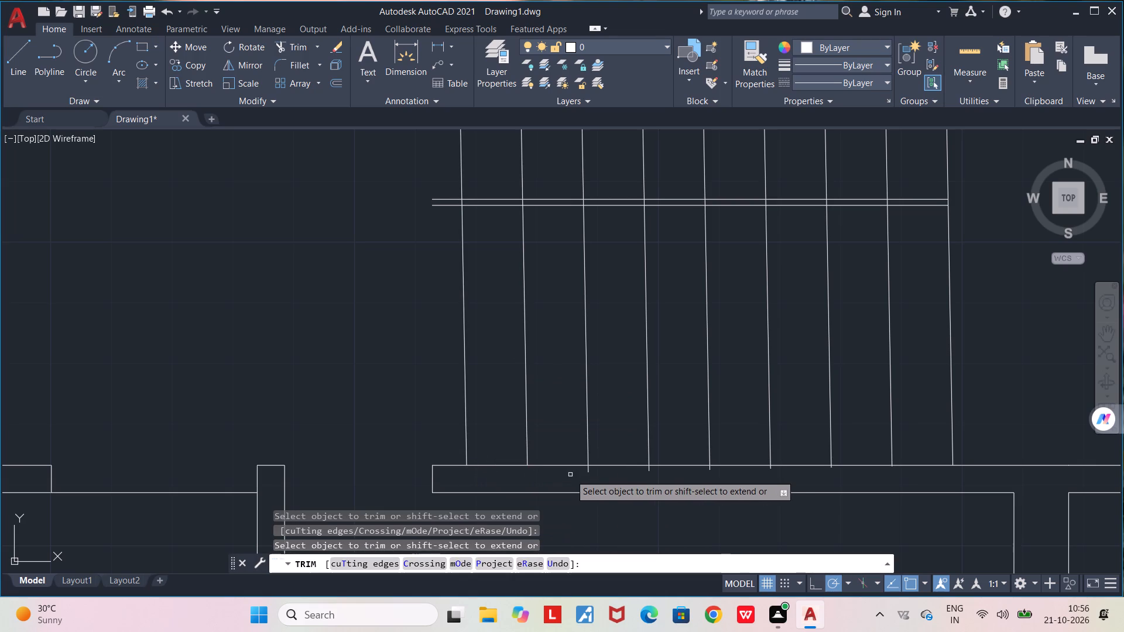
left_click(590, 473)
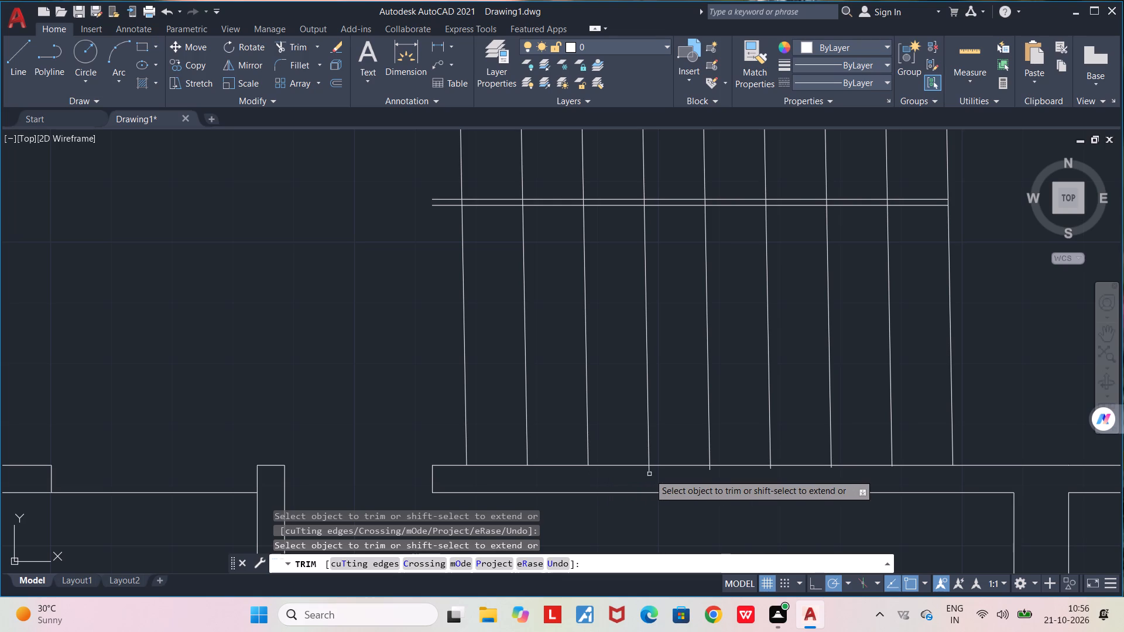
left_click(649, 471)
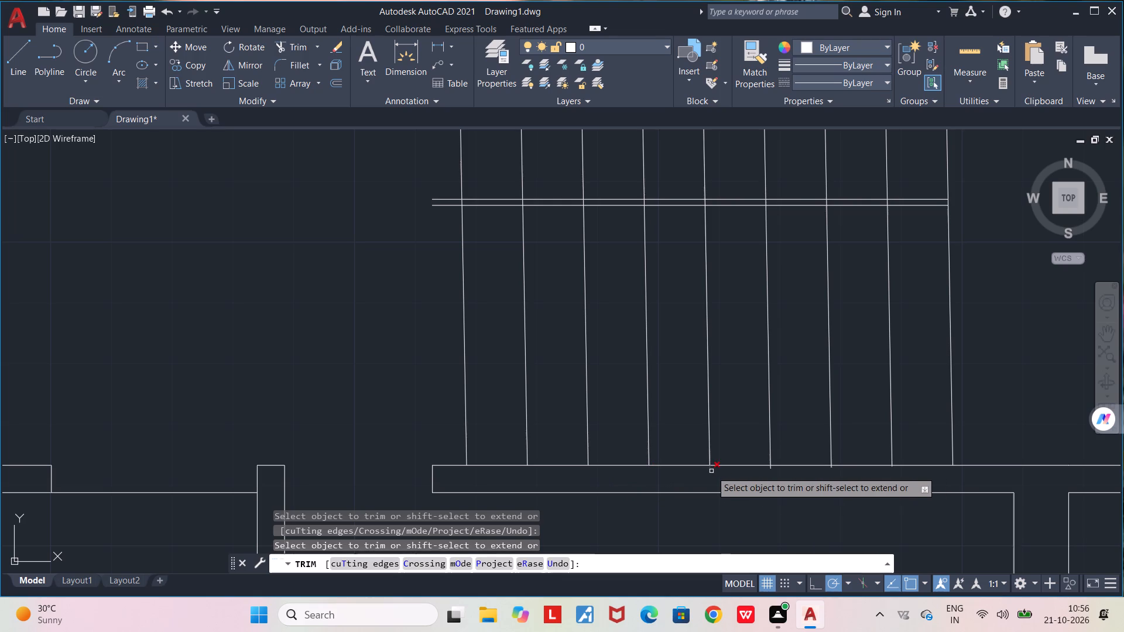
left_click(710, 470)
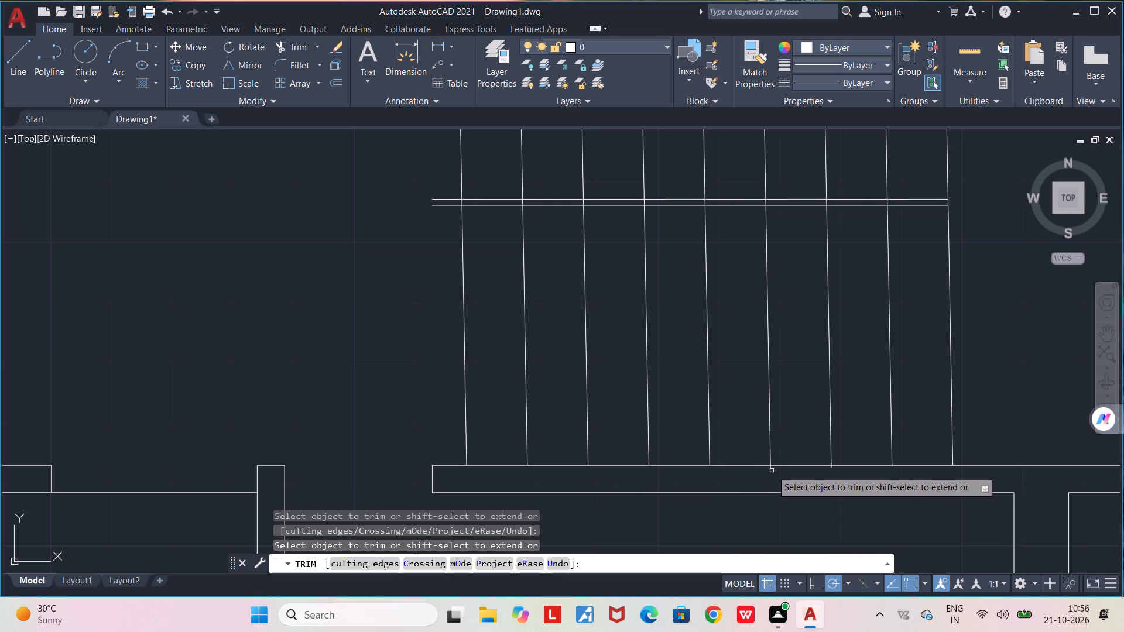
left_click(771, 470)
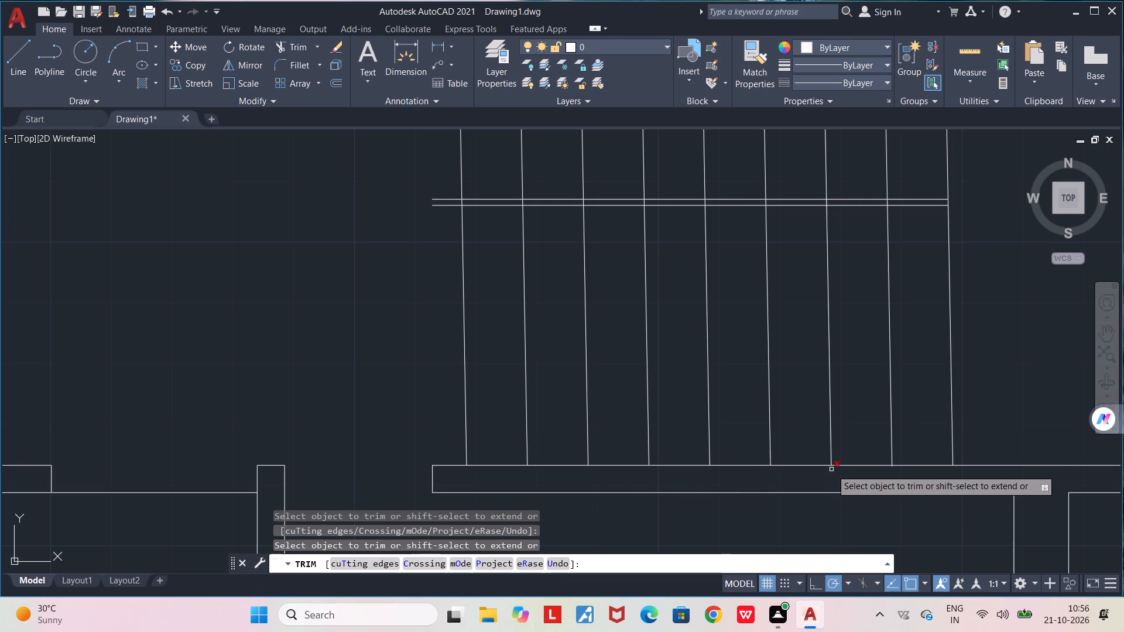
left_click(831, 469)
Trim away all tread lines south and north of the double centre line, using a fence across each flight.
middle_click_drag(823, 480, 824, 572)
scroll(741, 389, "down", 3)
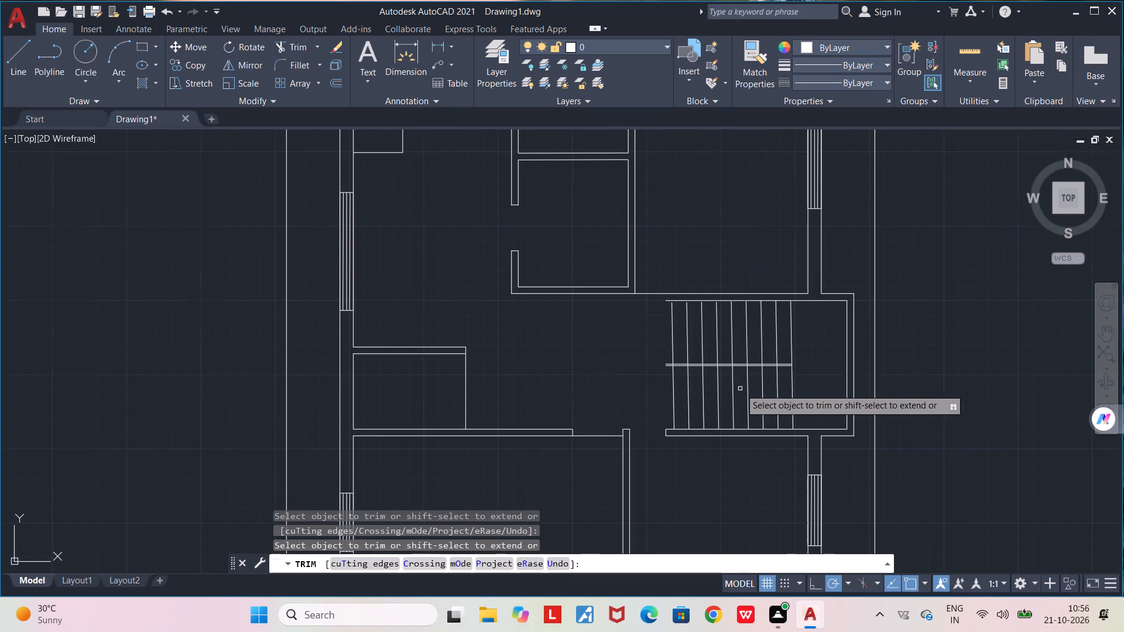
scroll(673, 301, "up", 5)
scroll(686, 378, "down", 4)
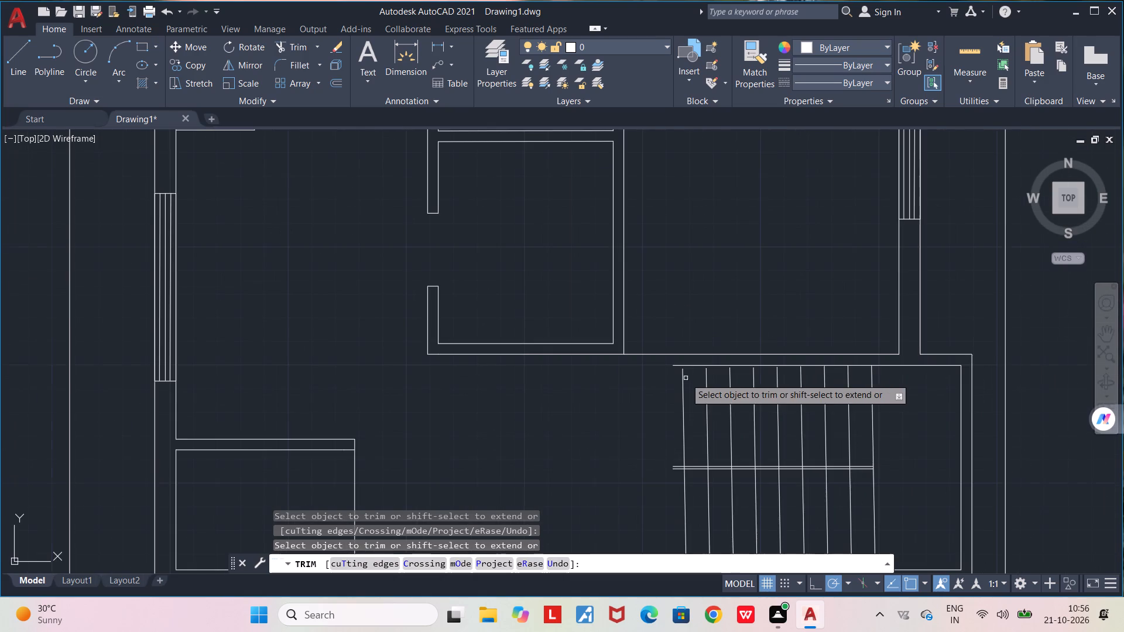
scroll(697, 409, "up", 3)
scroll(697, 409, "down", 3)
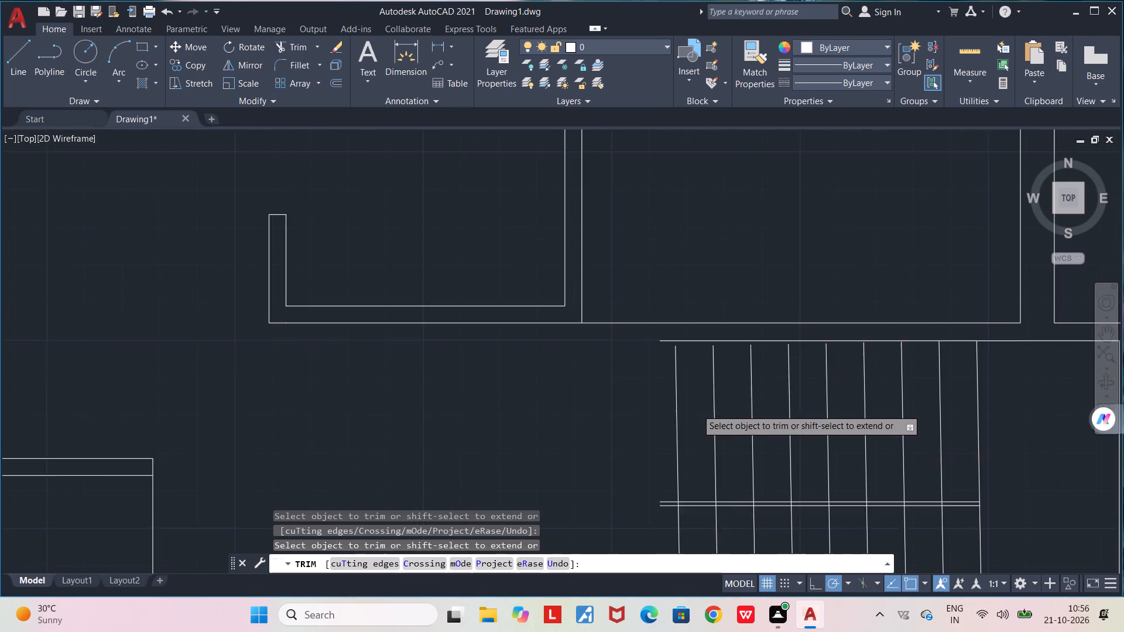
scroll(697, 409, "down", 1)
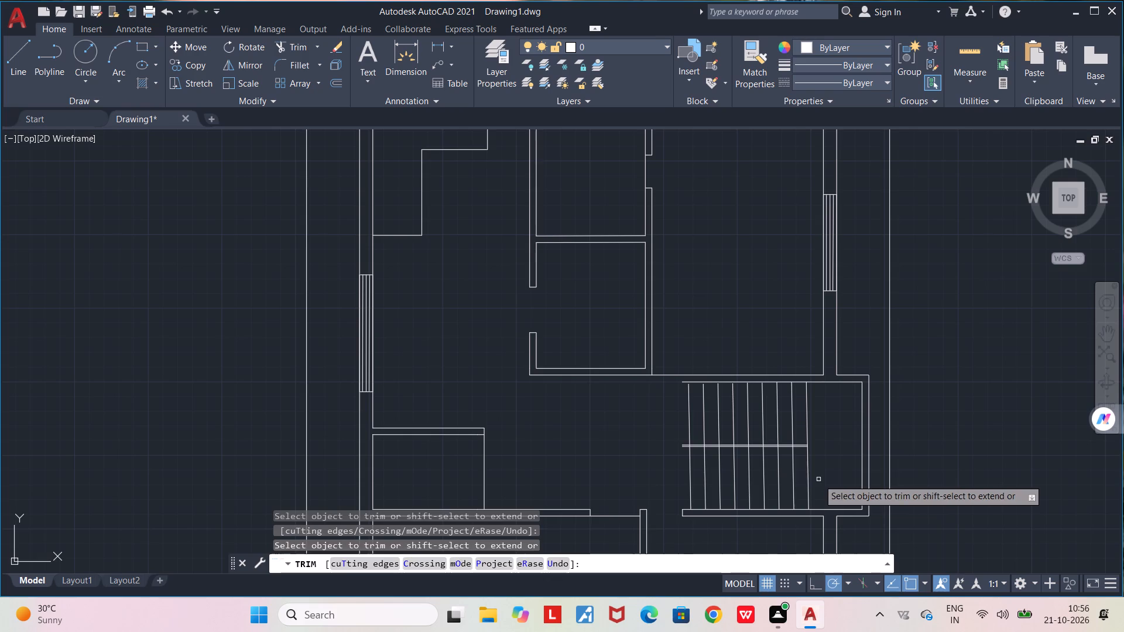
left_click_drag(818, 479, 683, 475)
left_click_drag(677, 417, 837, 417)
key("space")
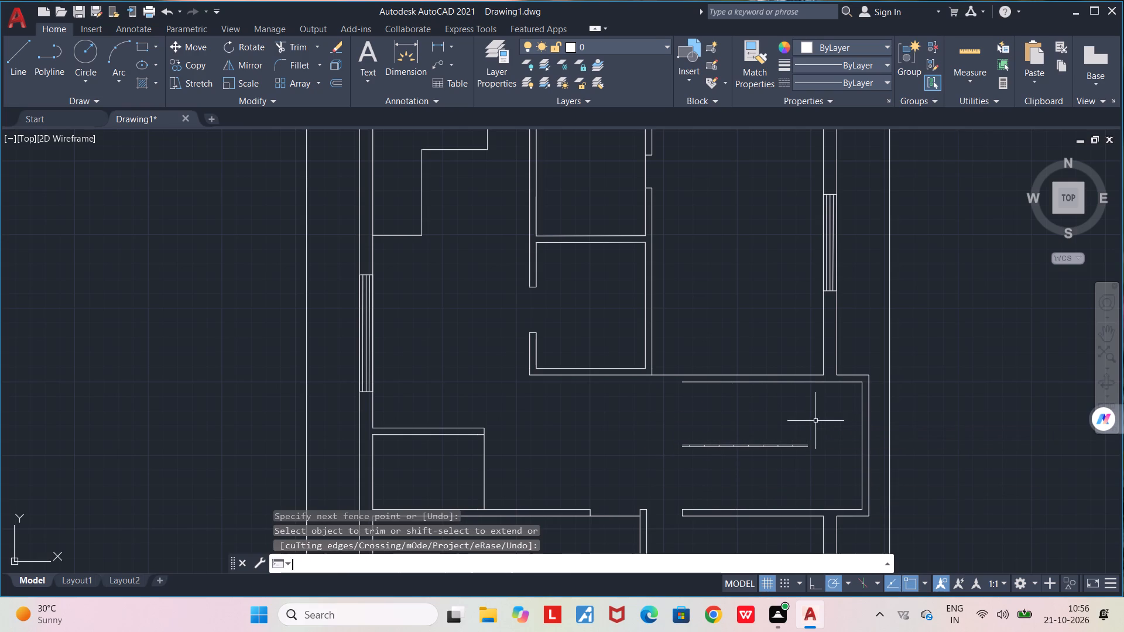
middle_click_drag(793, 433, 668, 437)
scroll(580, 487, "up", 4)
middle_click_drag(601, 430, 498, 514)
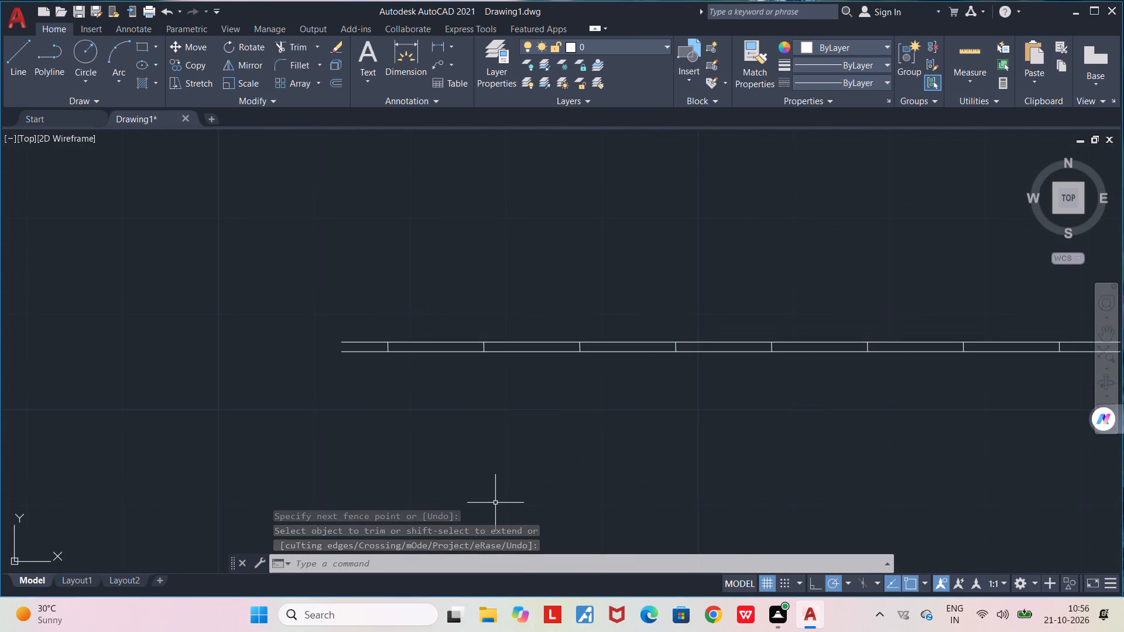
Trim away the short tread line pieces left between the two centre lines of the staircase, from the west end to the east end.
type("TR")
key("Return")
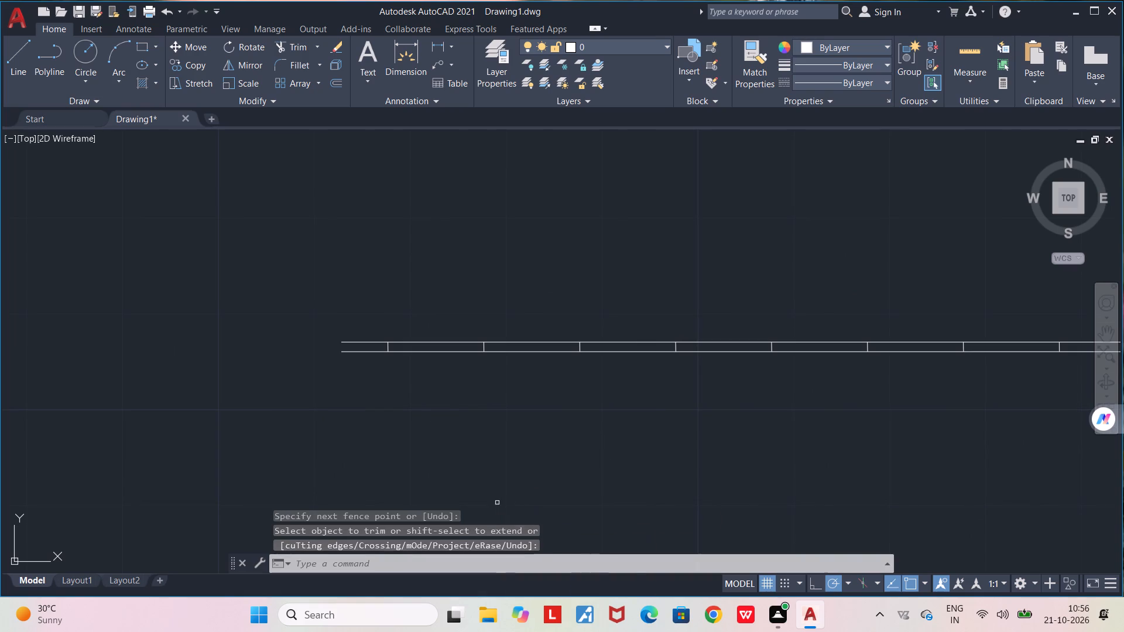
scroll(387, 341, "up", 3)
left_click_drag(363, 358, 426, 366)
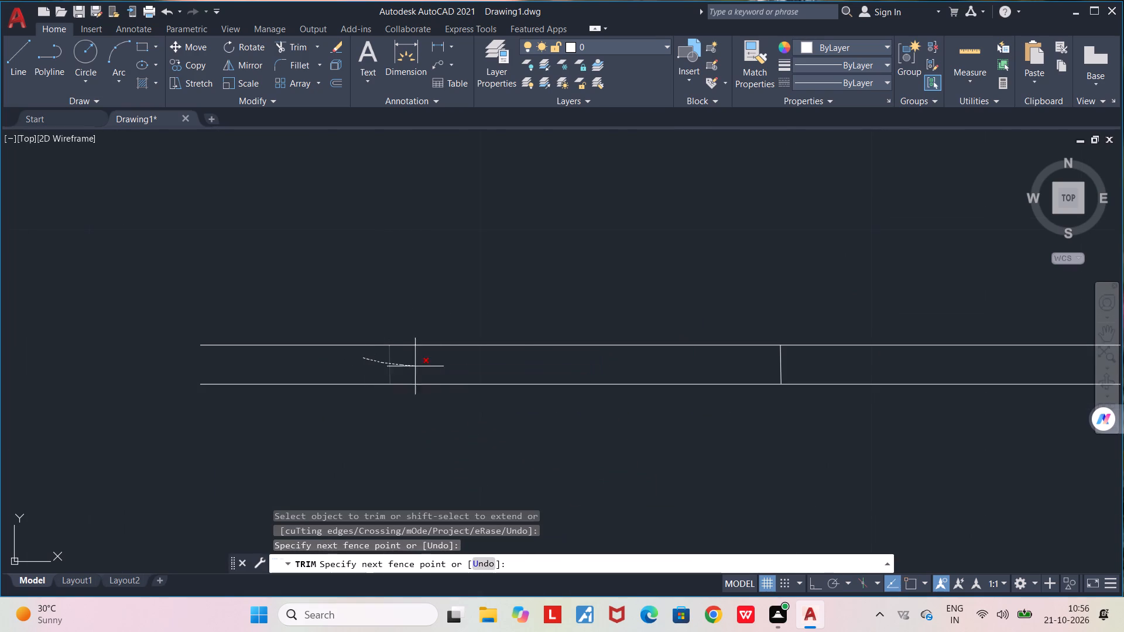
left_click_drag(426, 366, 831, 369)
middle_click_drag(831, 369, 661, 368)
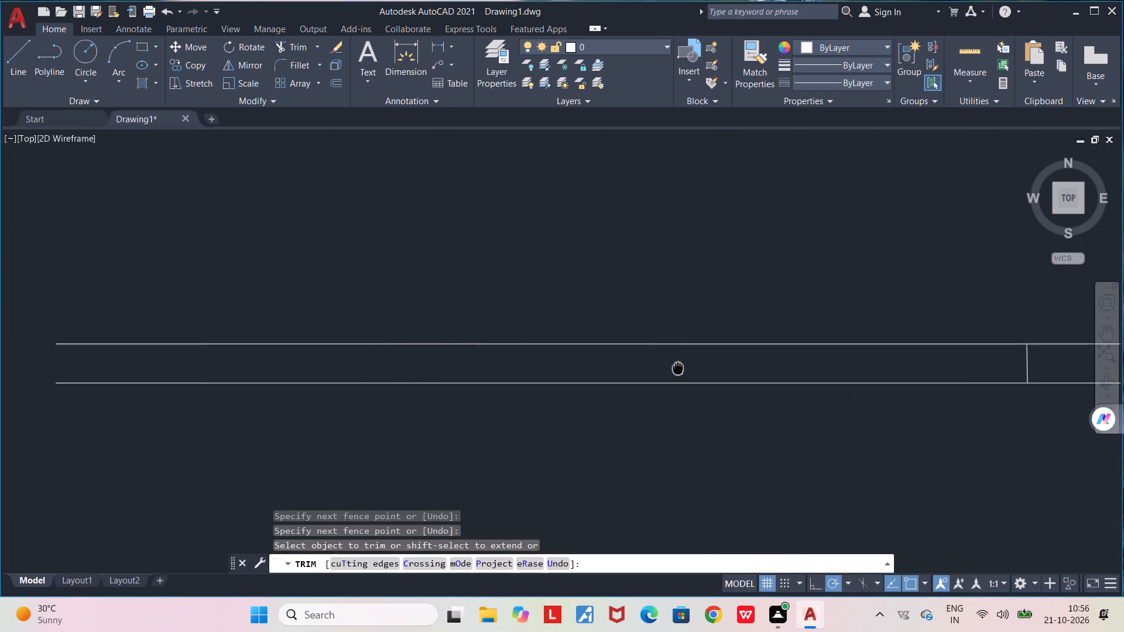
middle_click_drag(661, 368, 391, 366)
scroll(390, 366, "down", 2)
scroll(534, 366, "up", 4)
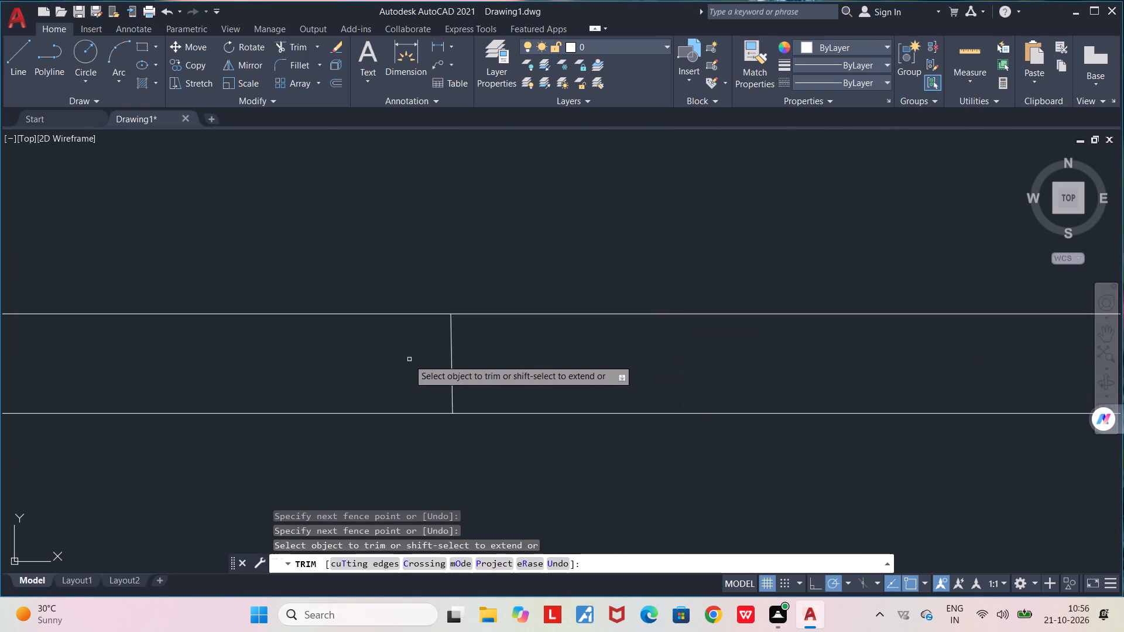
left_click_drag(405, 359, 617, 363)
scroll(617, 363, "down", 4)
scroll(813, 372, "up", 3)
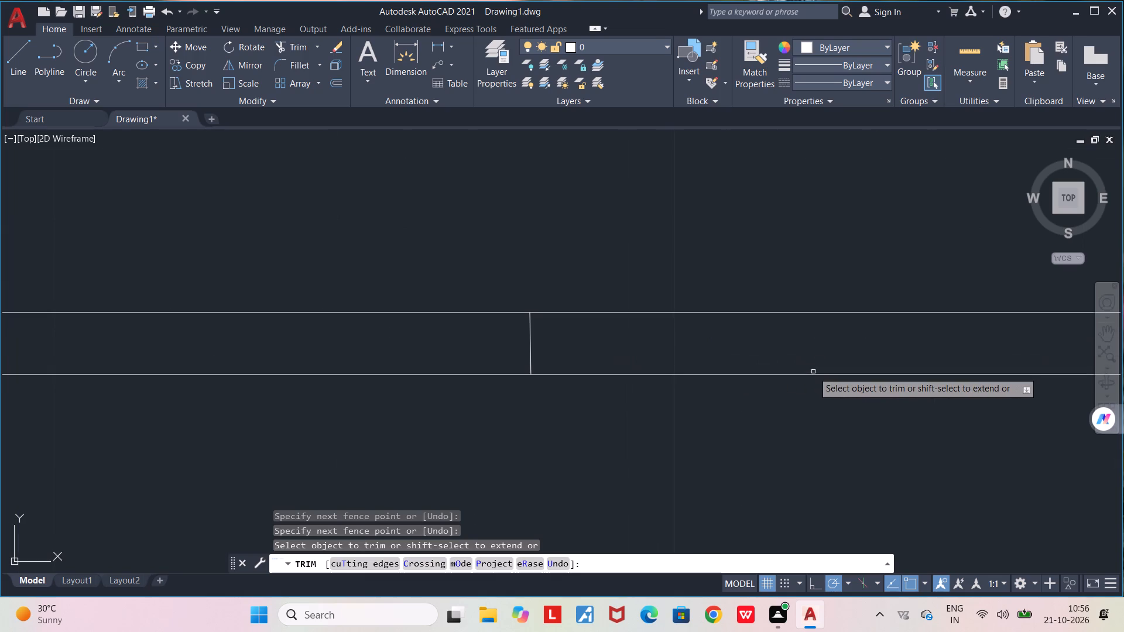
middle_click_drag(803, 351, 265, 349)
middle_click_drag(213, 344, 277, 342)
scroll(277, 342, "down", 2)
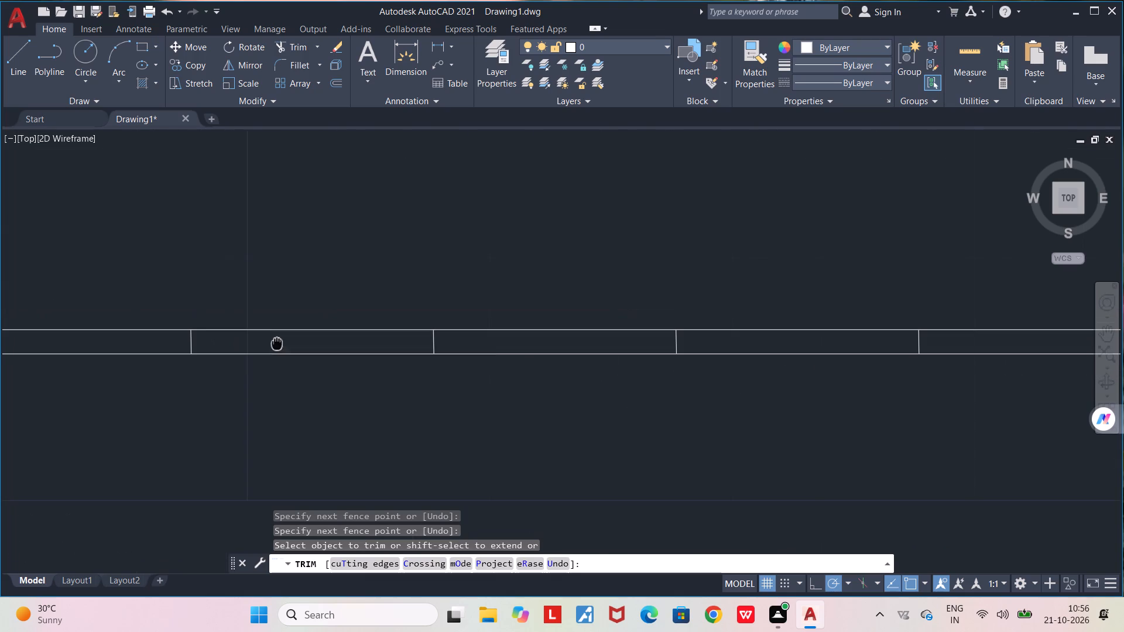
left_click_drag(177, 337, 458, 351)
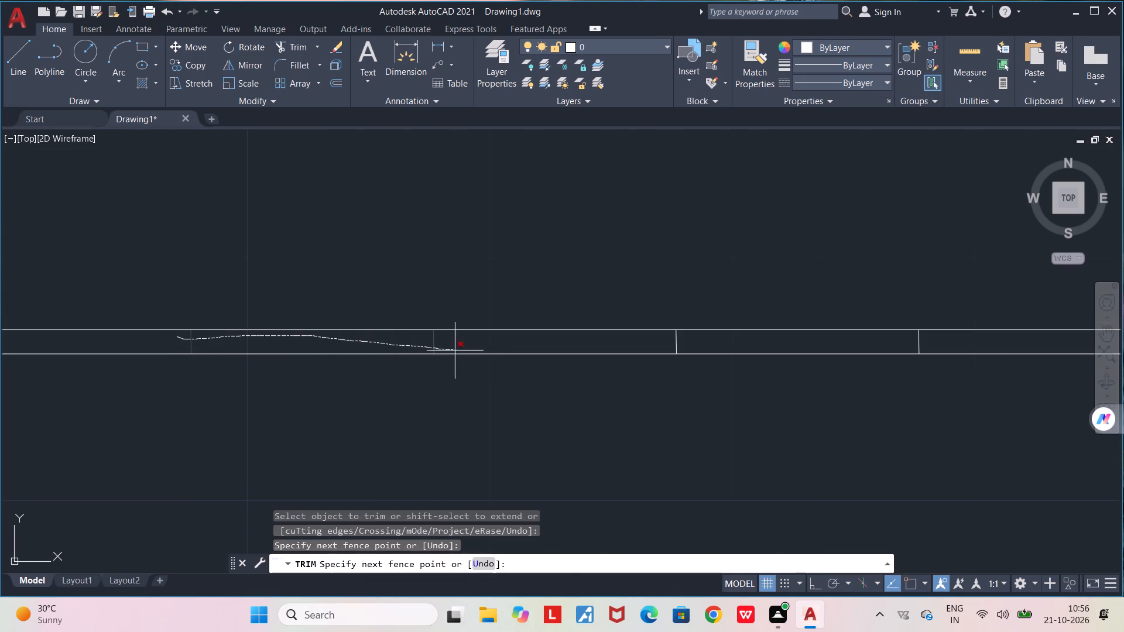
left_click_drag(458, 351, 906, 342)
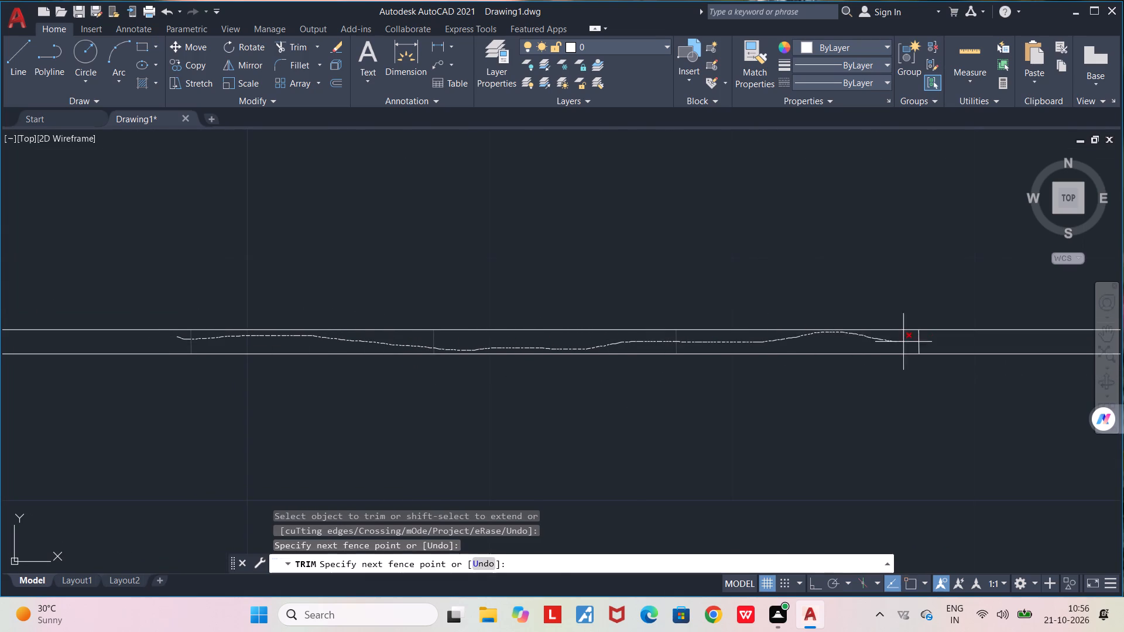
left_click_drag(906, 342, 958, 344)
middle_click_drag(958, 344, 282, 379)
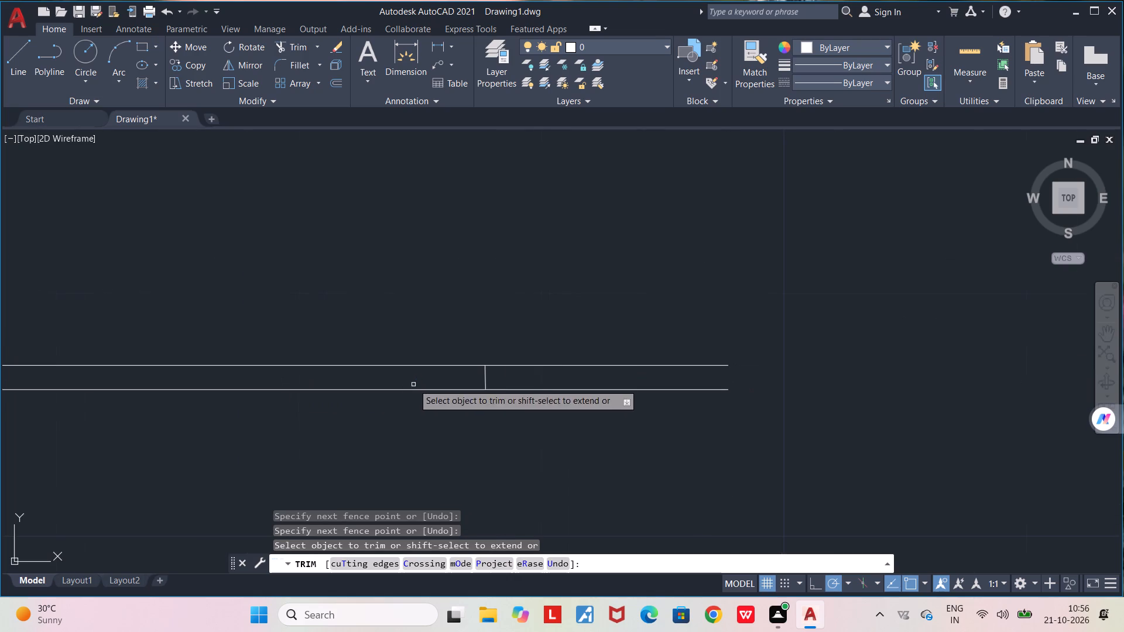
scroll(414, 383, "up", 3)
left_click_drag(588, 369, 746, 359)
scroll(746, 359, "down", 5)
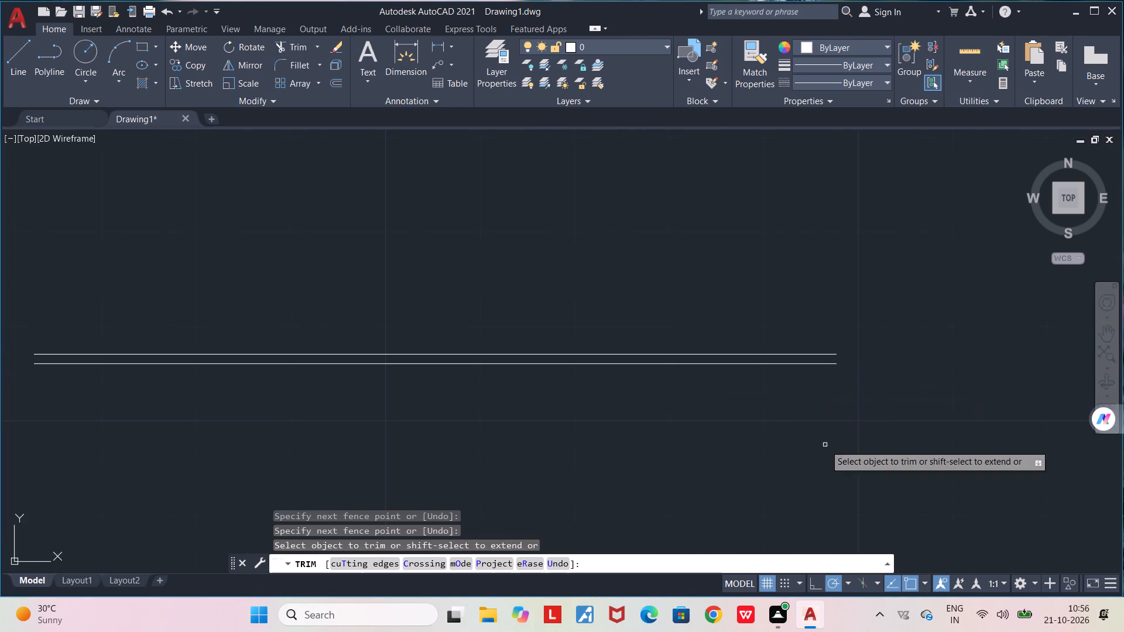
key("space")
Draw a vertical line about 7'-2" long from the south wall's inner face to the north wall's inner face, just past the centre lines' east end.
scroll(821, 468, "down", 4)
middle_click_drag(822, 475, 745, 449)
scroll(767, 448, "up", 1)
key("l")
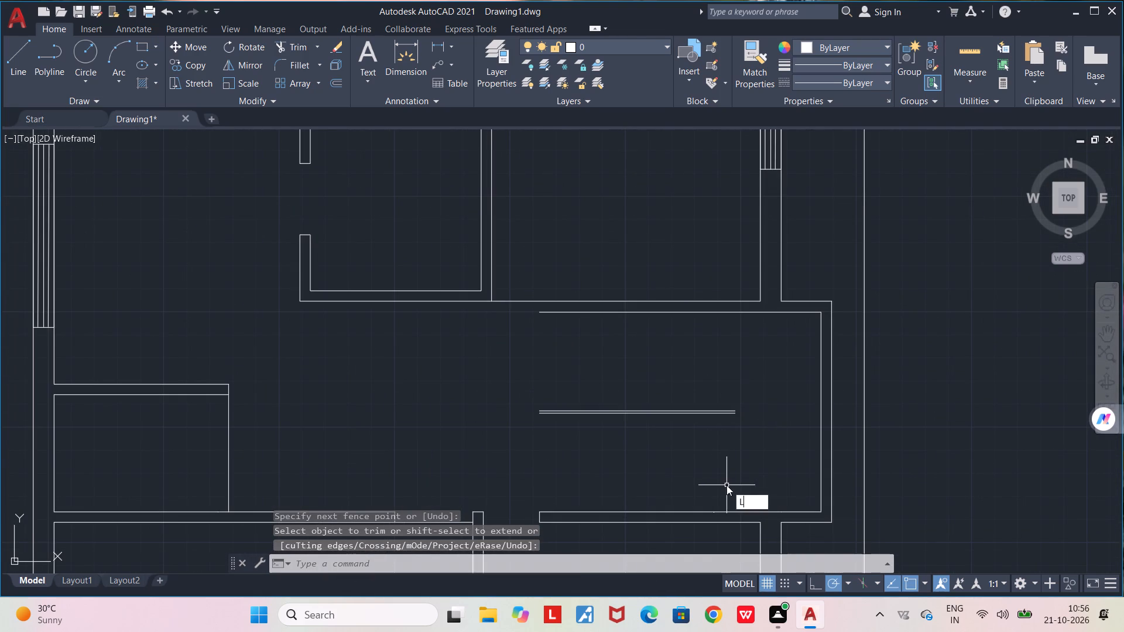
key("Return")
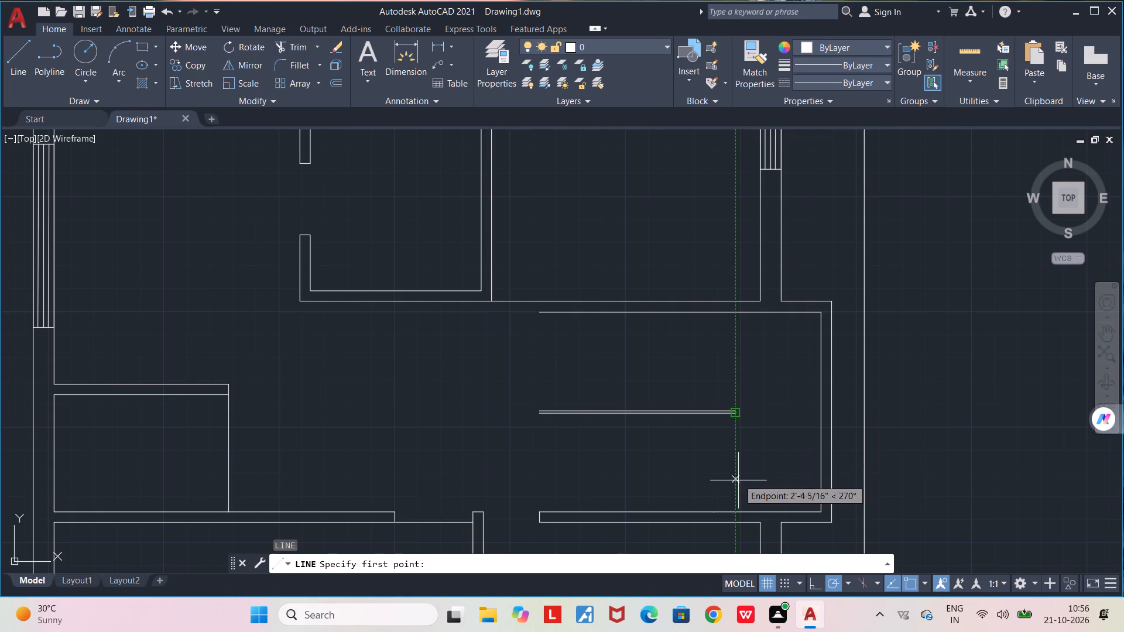
left_click(736, 512)
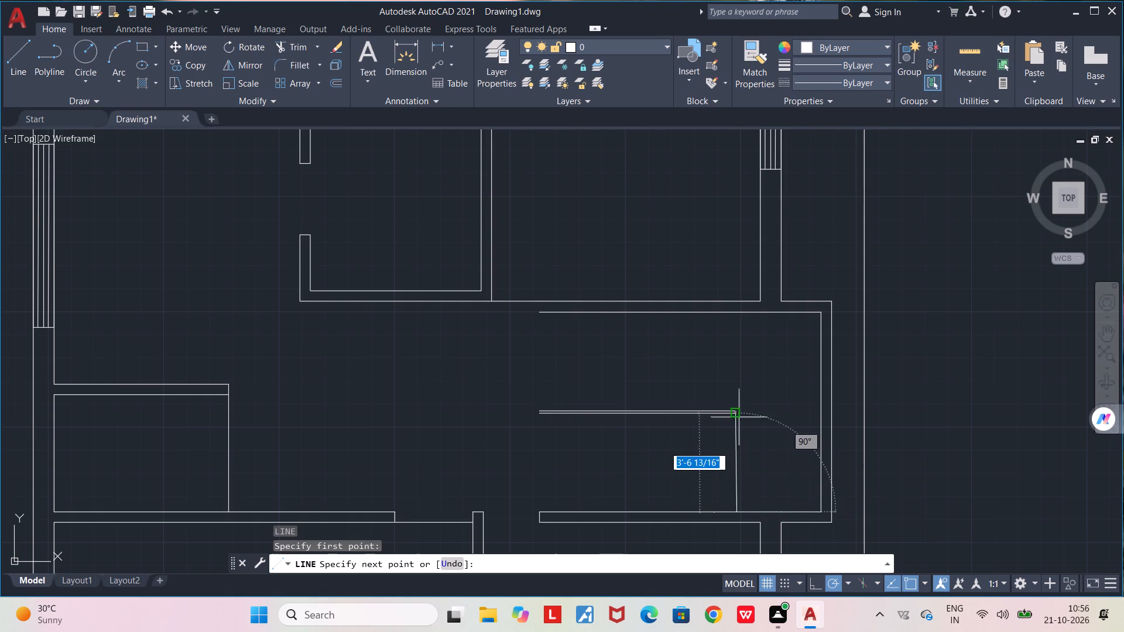
left_click(736, 312)
key("space")
Draw short horizontal lines continuing both centre lines from their east ends across the new vertical line.
scroll(740, 423, "up", 4)
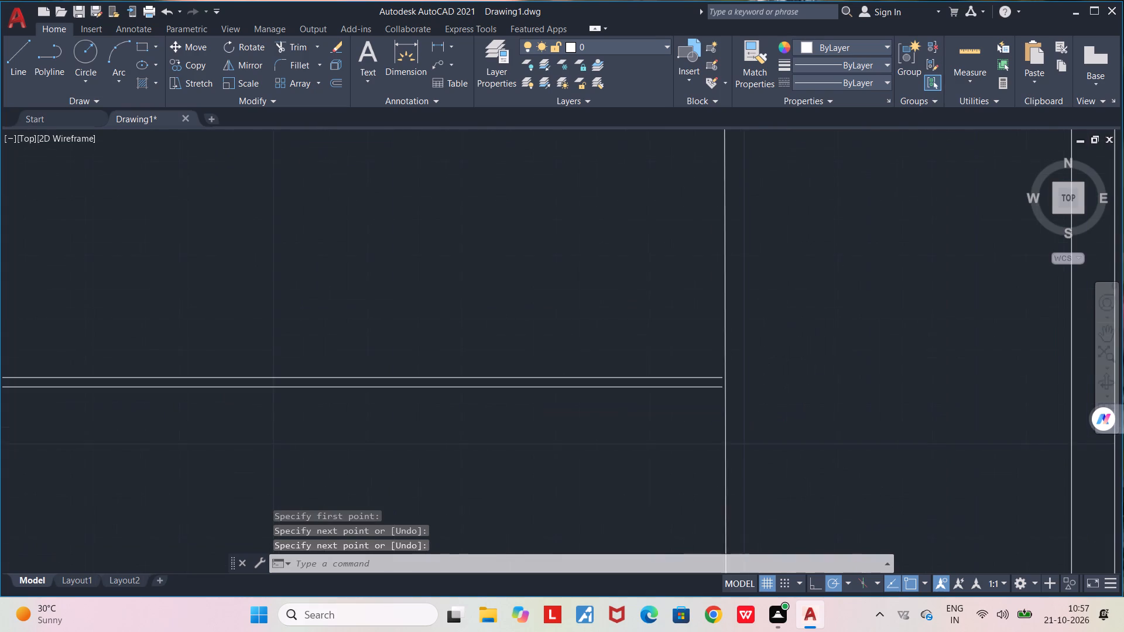
scroll(694, 326, "up", 1)
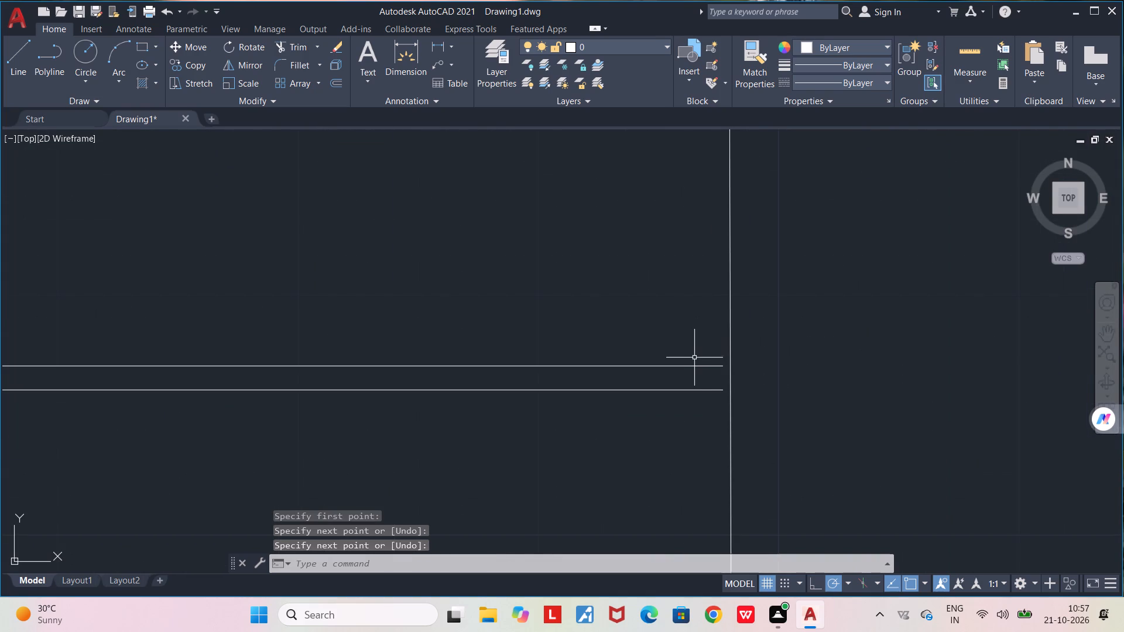
key("l")
key("Return")
scroll(727, 394, "up", 3)
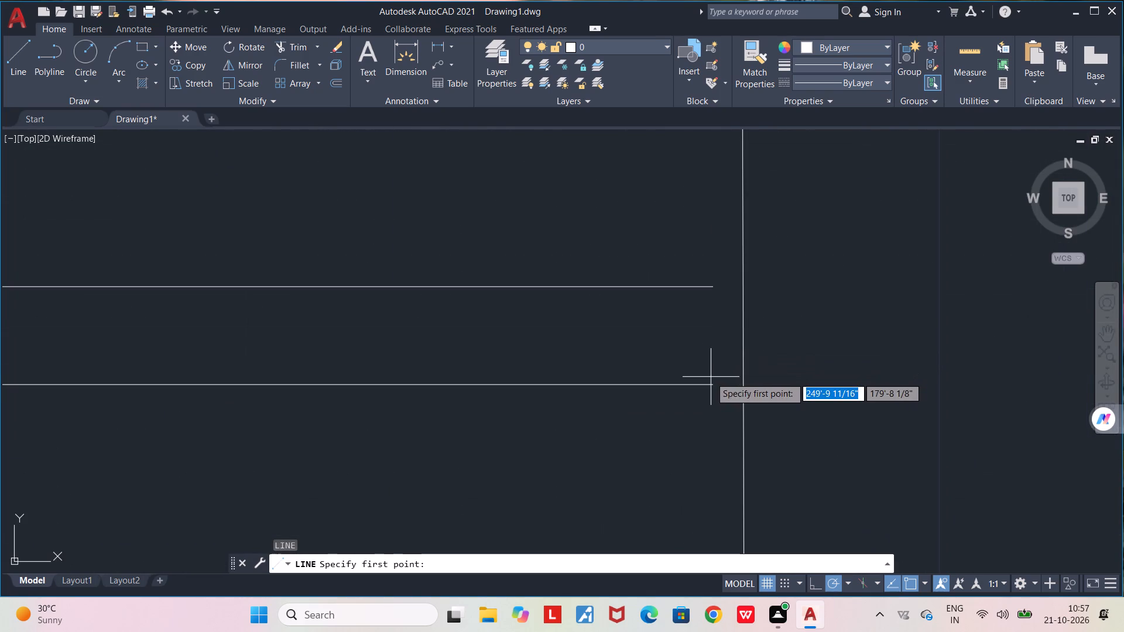
left_click(710, 384)
left_click(794, 389)
key("space")
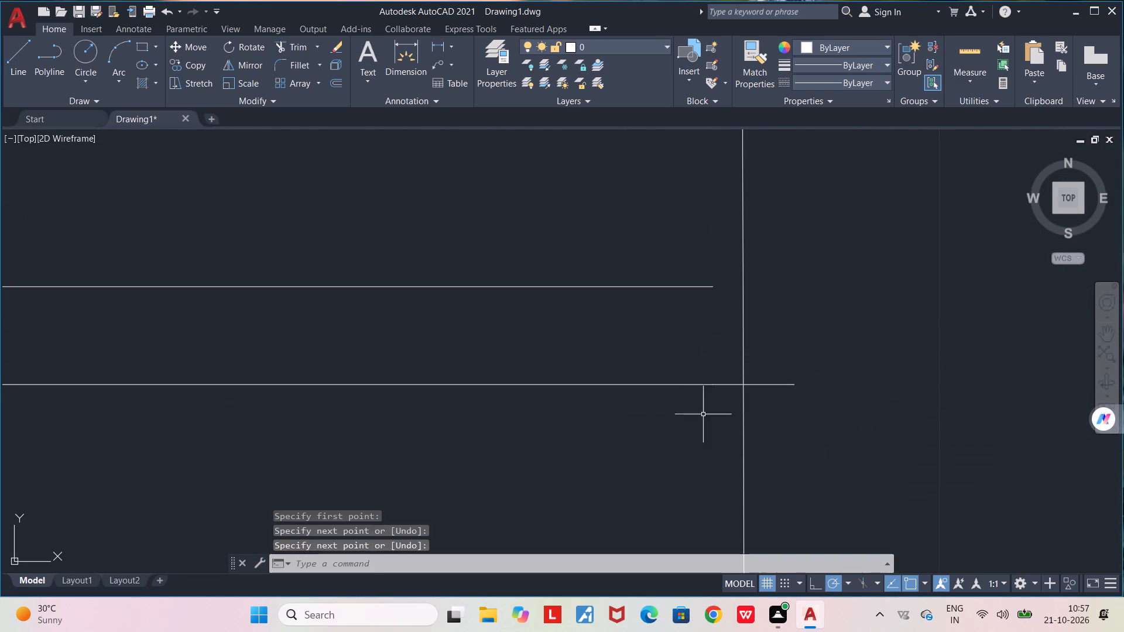
key("l")
key("Return")
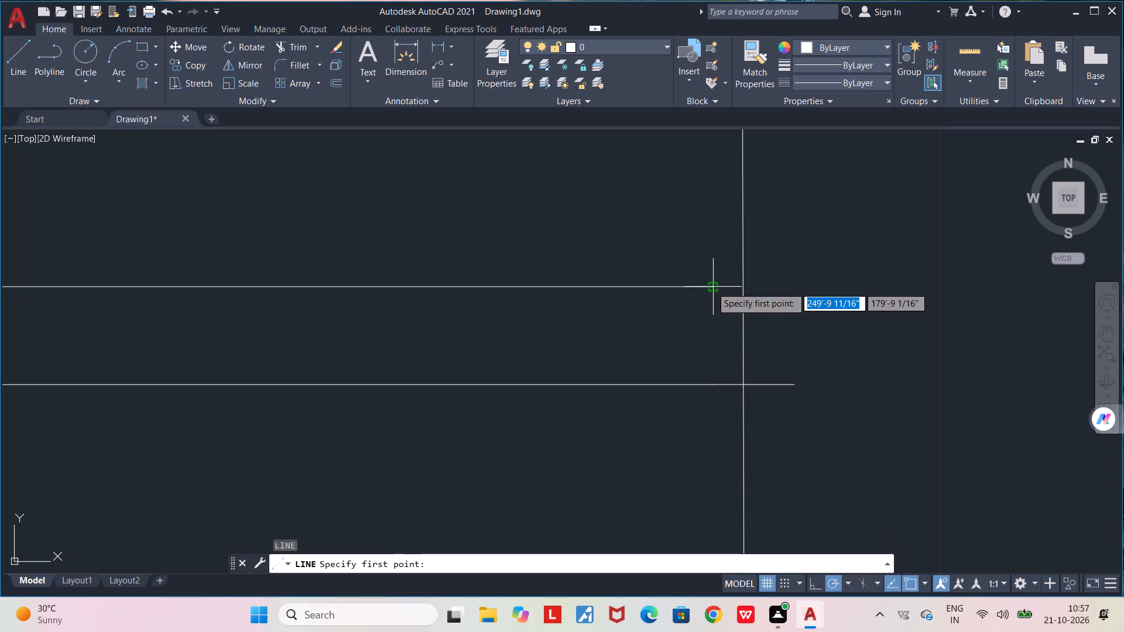
left_click(711, 286)
left_click(826, 290)
key("space")
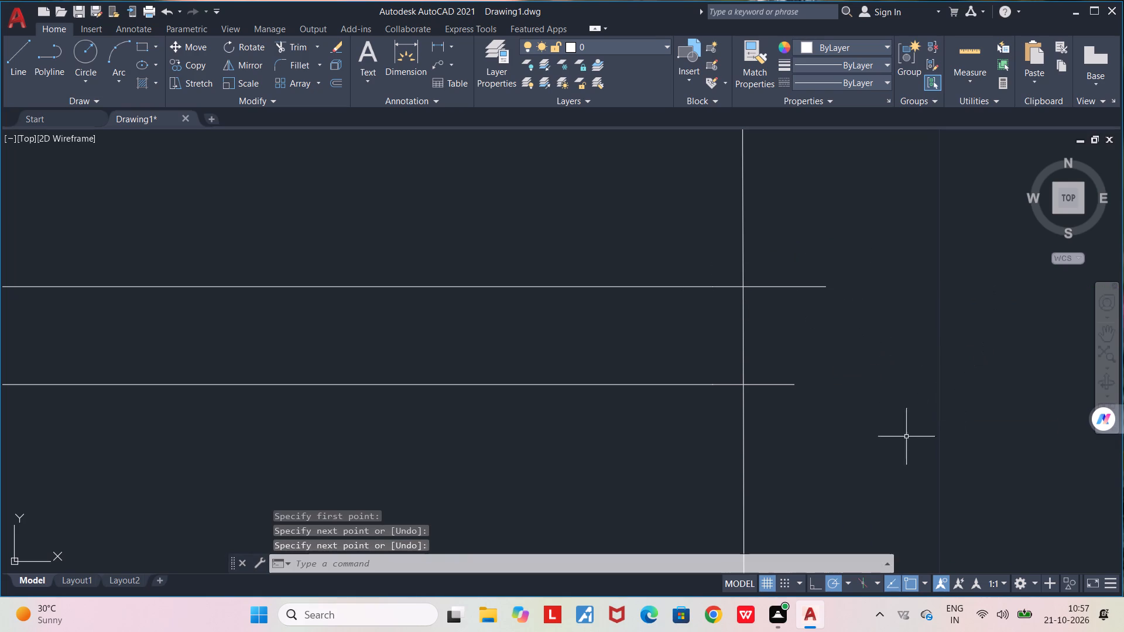
Trim both centre line extensions where they overrun the east vertical line.
key("t")
key("r")
key("Return")
left_click_drag(765, 403, 765, 401)
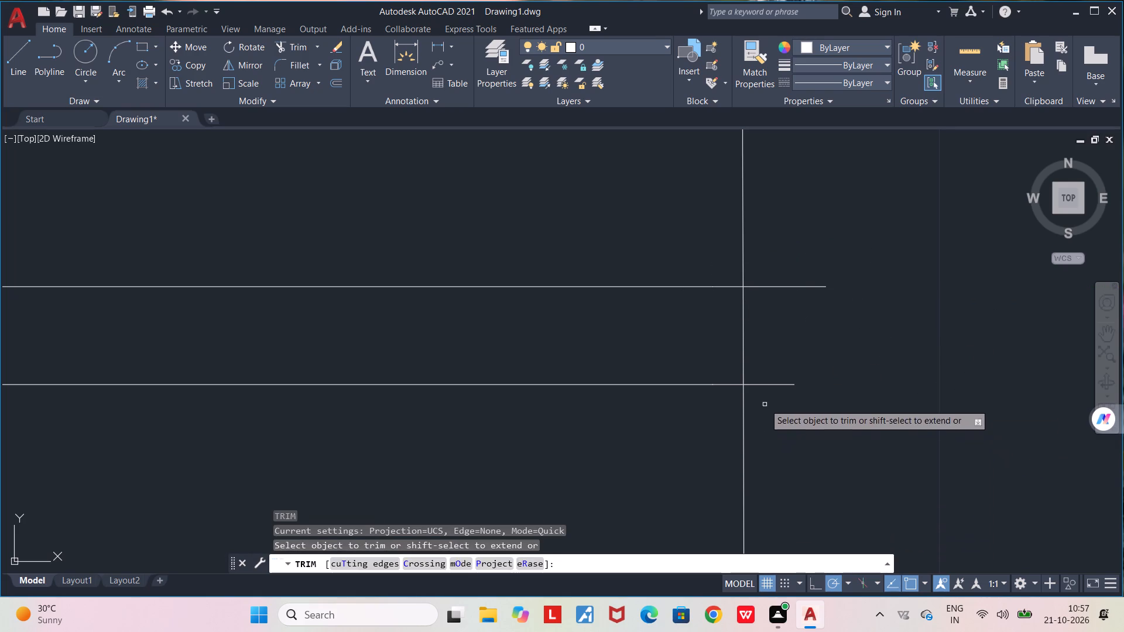
left_click_drag(765, 401, 779, 215)
scroll(826, 390, "down", 4)
middle_click_drag(615, 446, 695, 437)
scroll(695, 437, "down", 3)
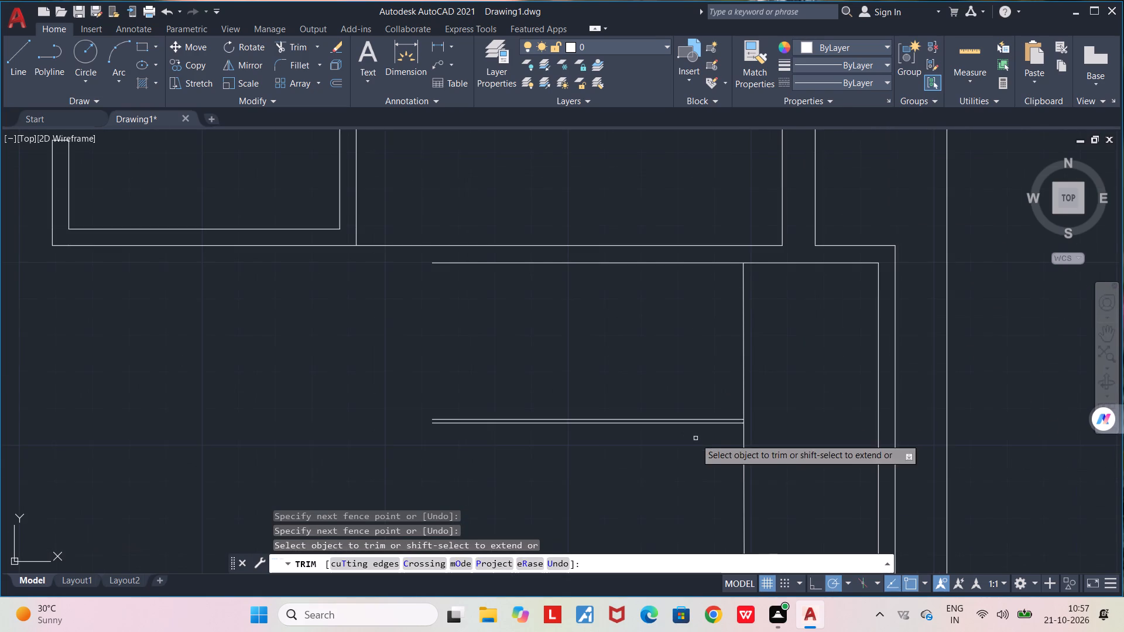
middle_click_drag(512, 469, 621, 455)
scroll(621, 455, "down", 2)
scroll(597, 445, "up", 2)
key("space")
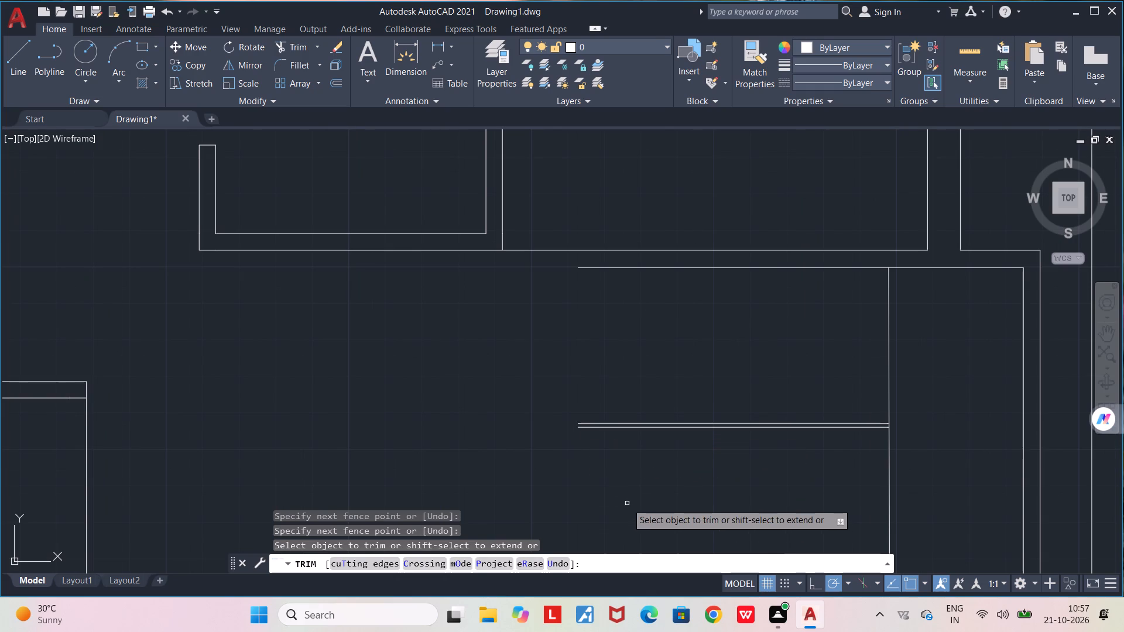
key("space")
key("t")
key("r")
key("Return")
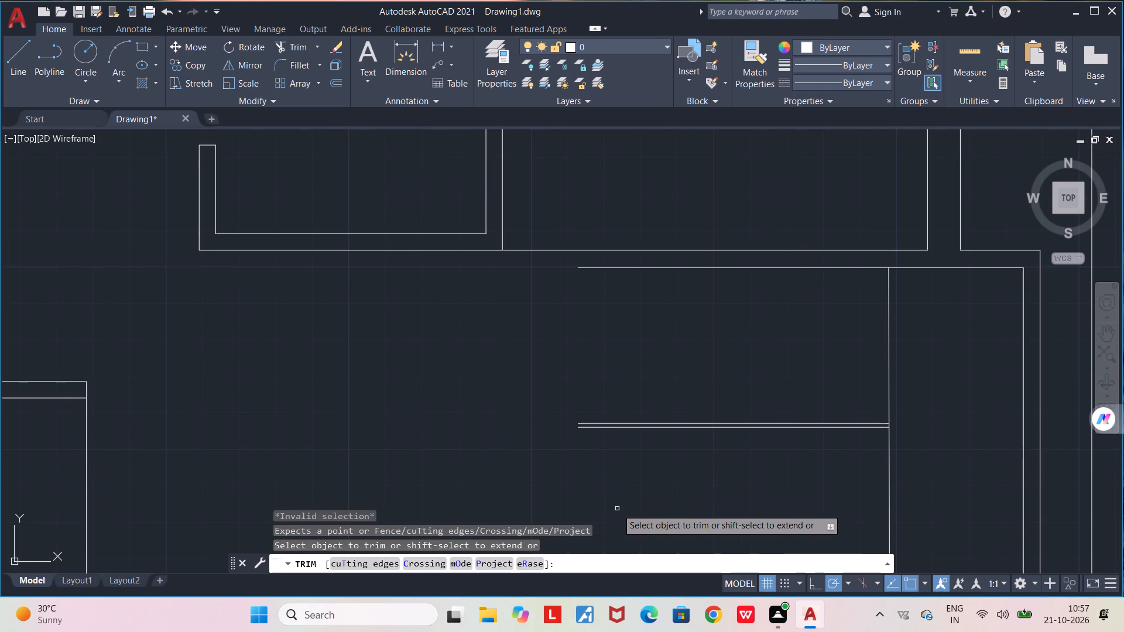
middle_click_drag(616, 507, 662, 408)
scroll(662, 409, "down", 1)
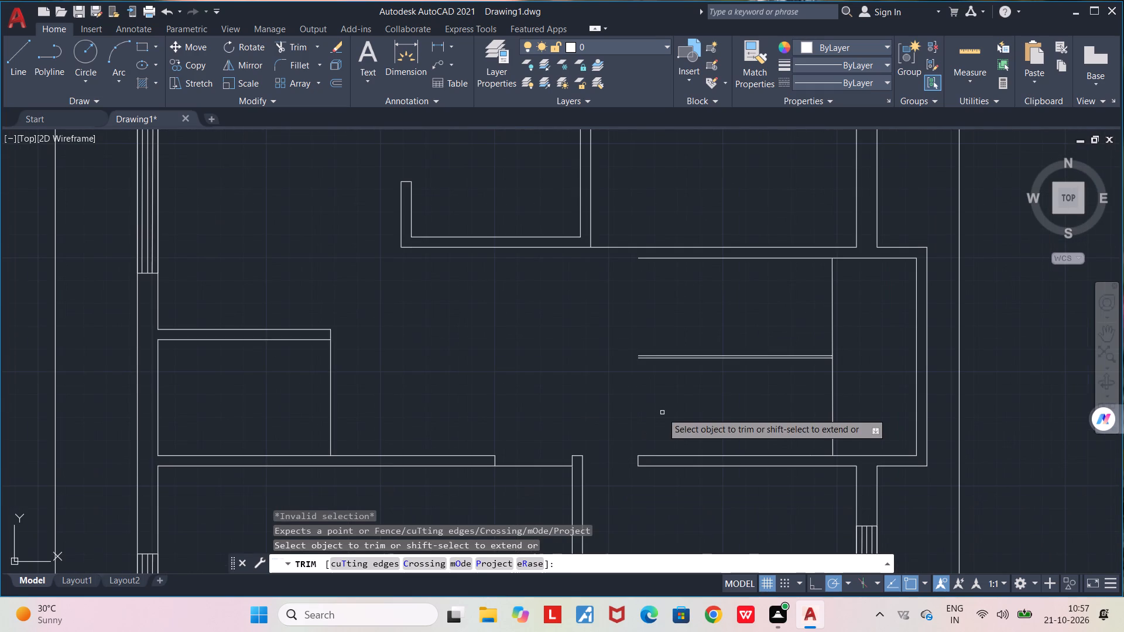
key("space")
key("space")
Draw a vertical line near the centre lines' west end, from the south wall's inner face north past the north wall.
key("l")
key("Return")
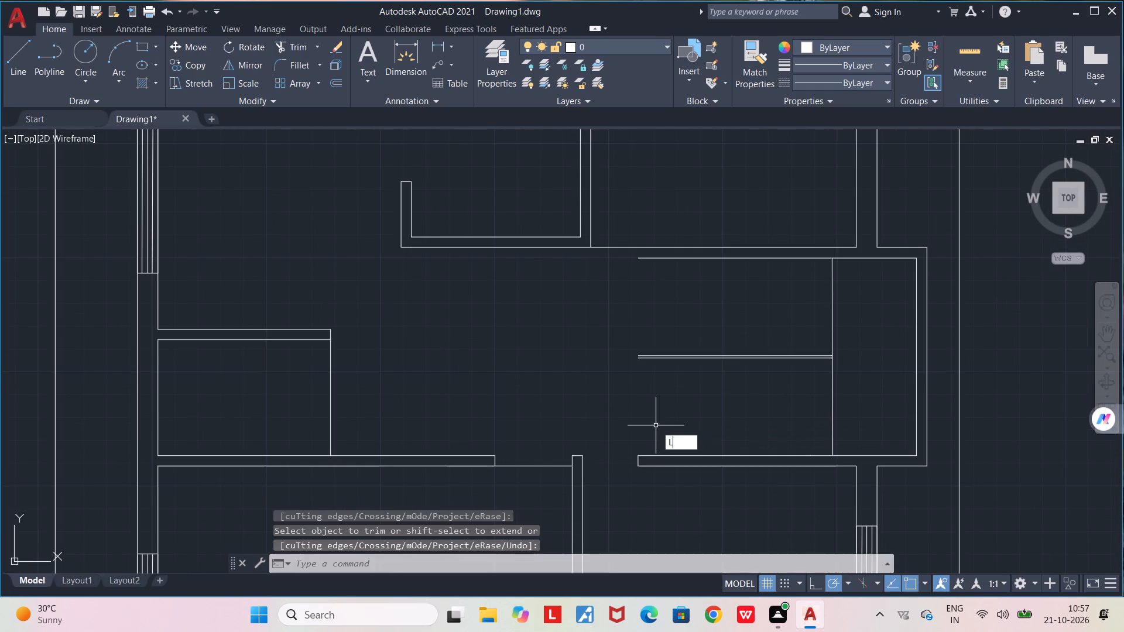
left_click(664, 455)
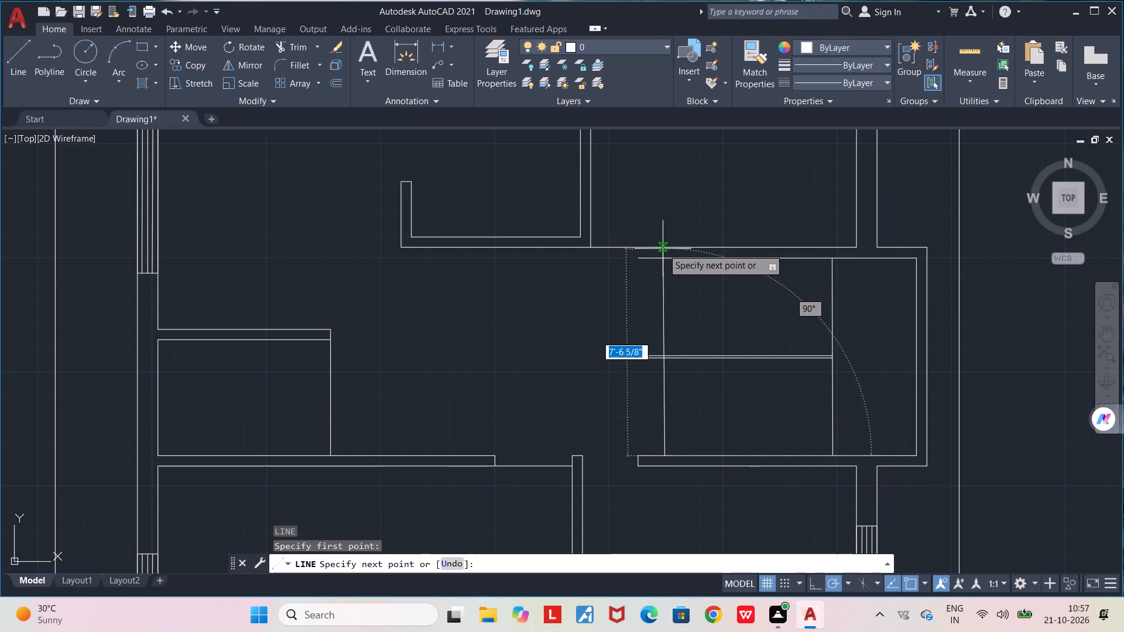
left_click(665, 202)
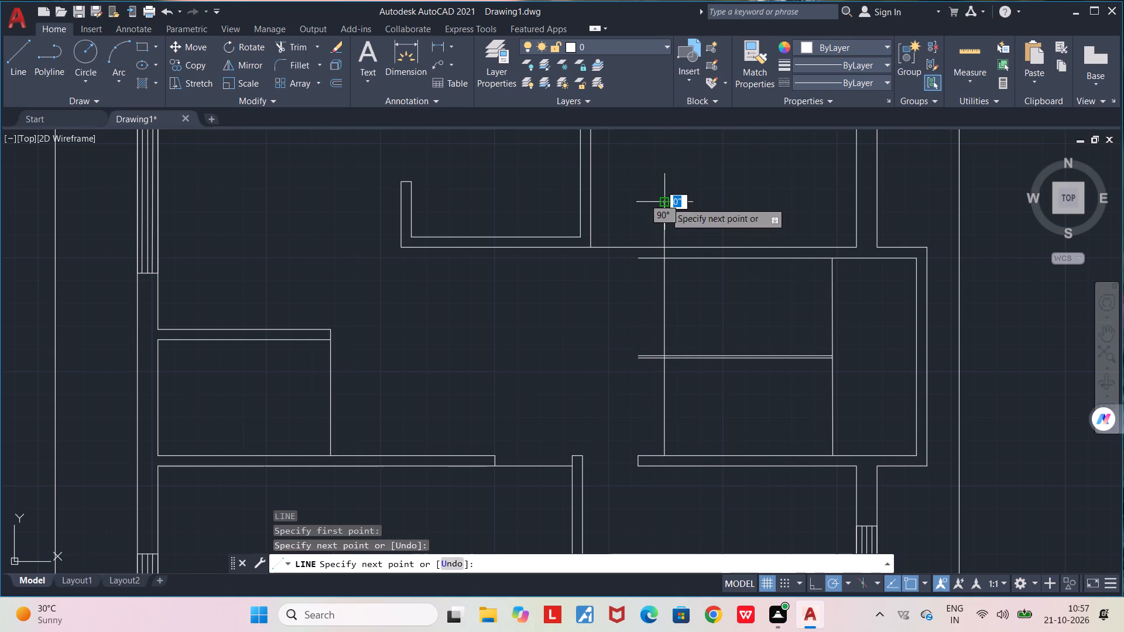
key("space")
Trim the new west line above the north wall, plus the stubs of the inner north wall line and both centre lines west of it.
key("t")
key("r")
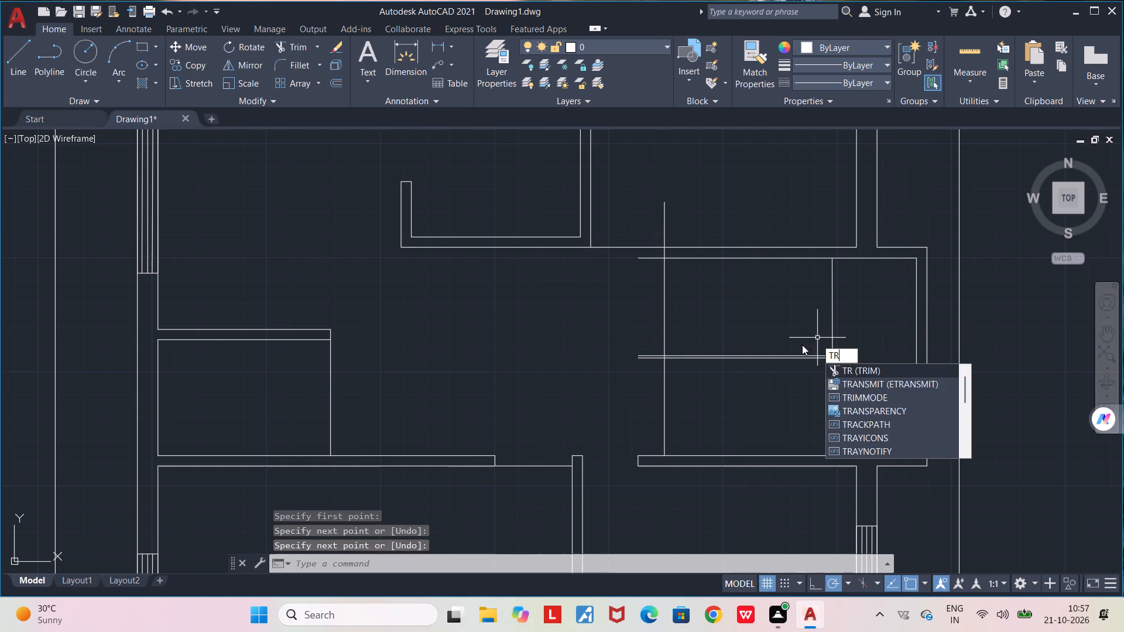
key("Return")
left_click(664, 214)
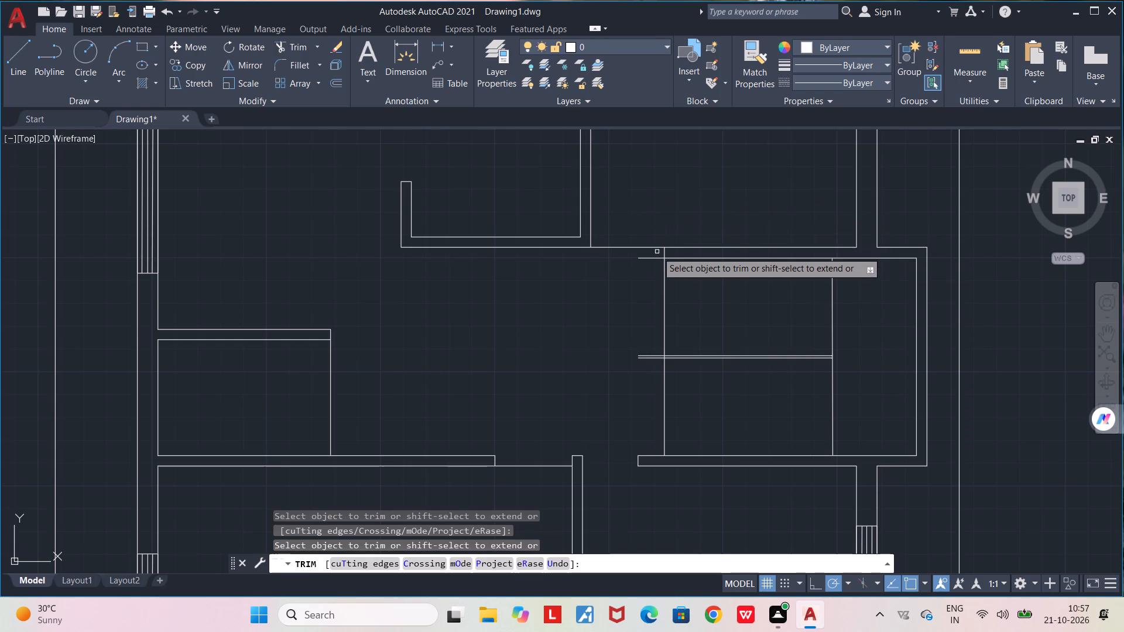
scroll(651, 265, "up", 3)
left_click(649, 233)
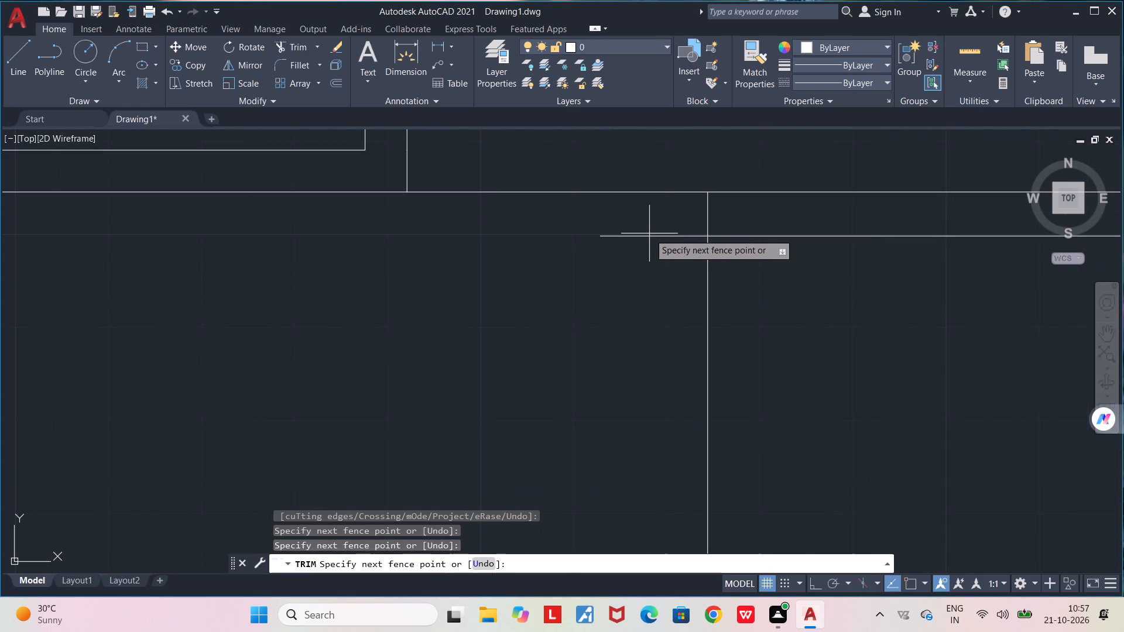
left_click(649, 245)
scroll(650, 293, "down", 4)
scroll(637, 384, "up", 3)
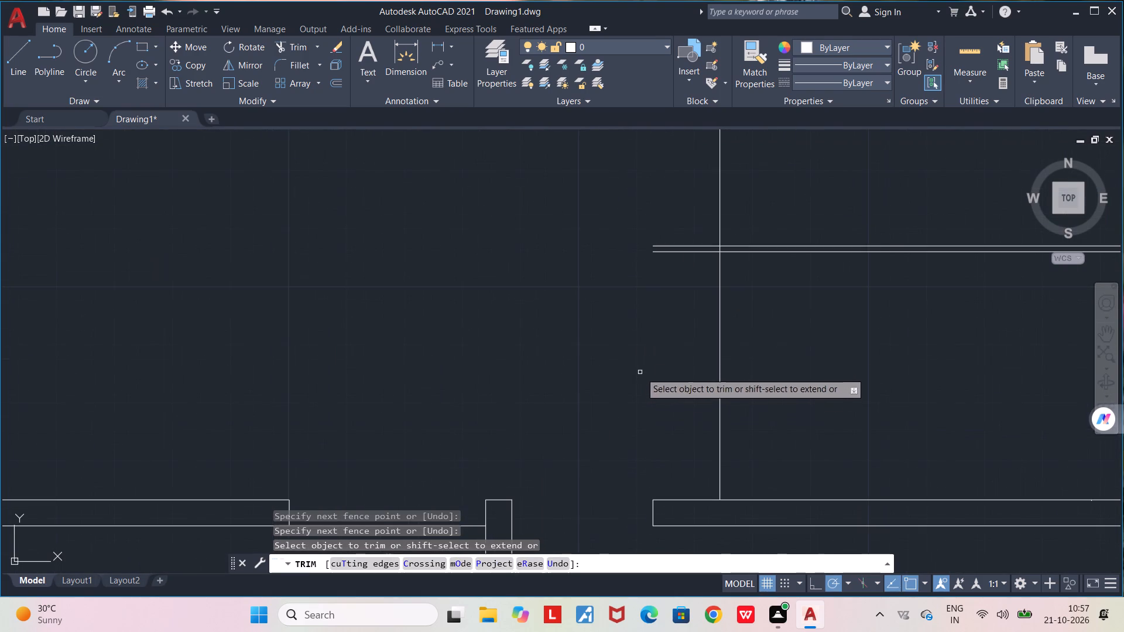
left_click_drag(667, 201, 671, 297)
scroll(664, 310, "down", 2)
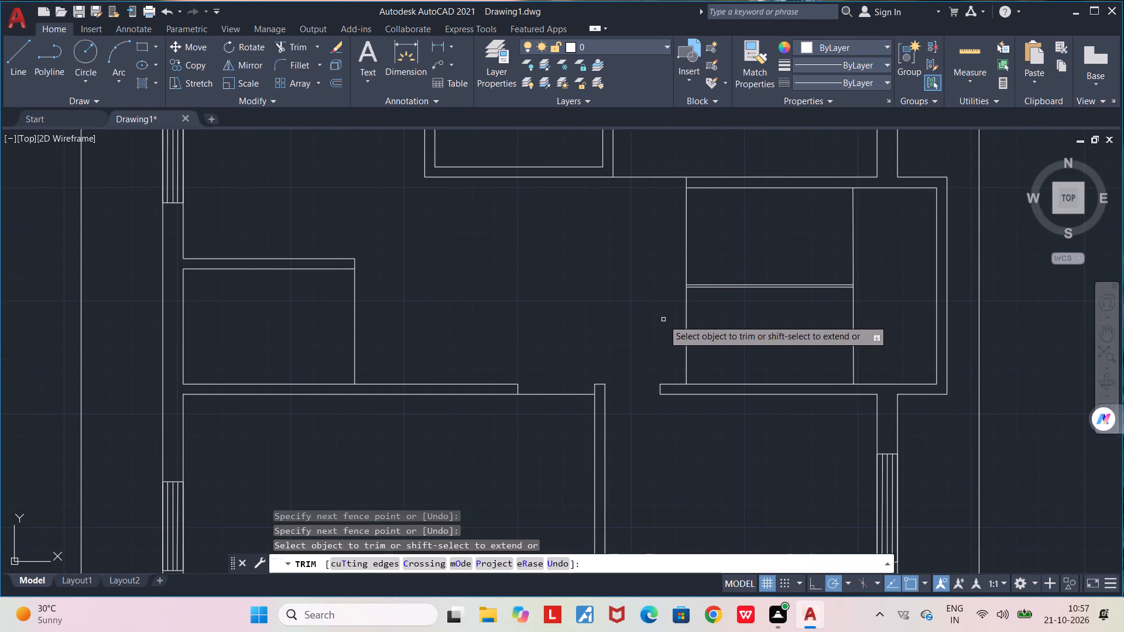
middle_click_drag(663, 319, 632, 353)
key("space")
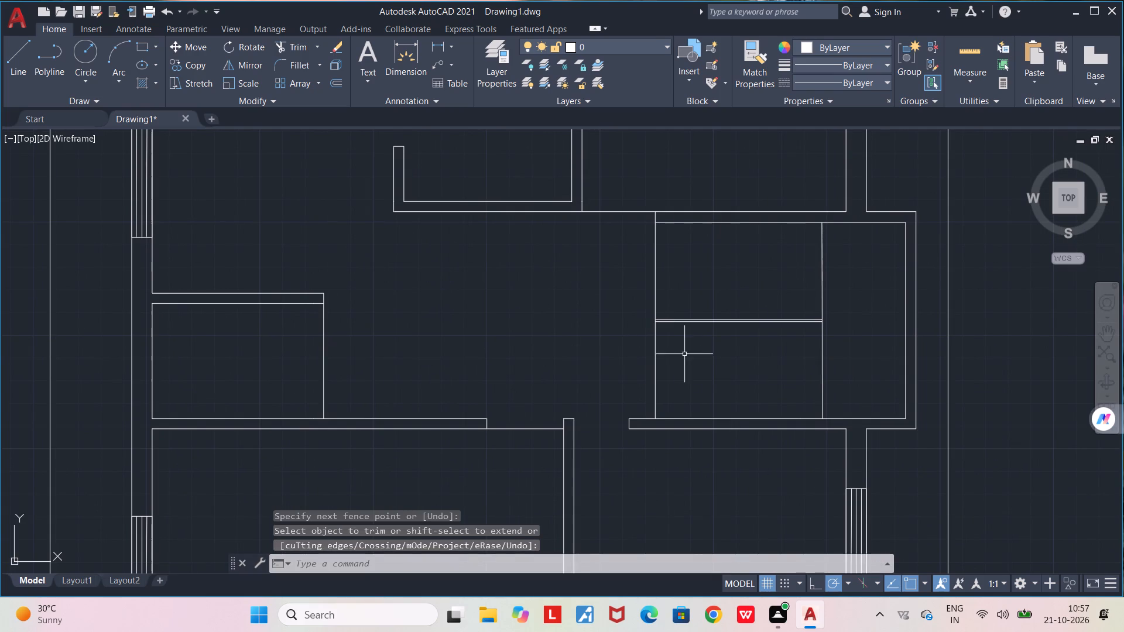
Offset the staircase's east vertical line westward seven times at successive 10" spacings to lay out the tread lines.
middle_click_drag(701, 365, 571, 377)
scroll(600, 393, "up", 2)
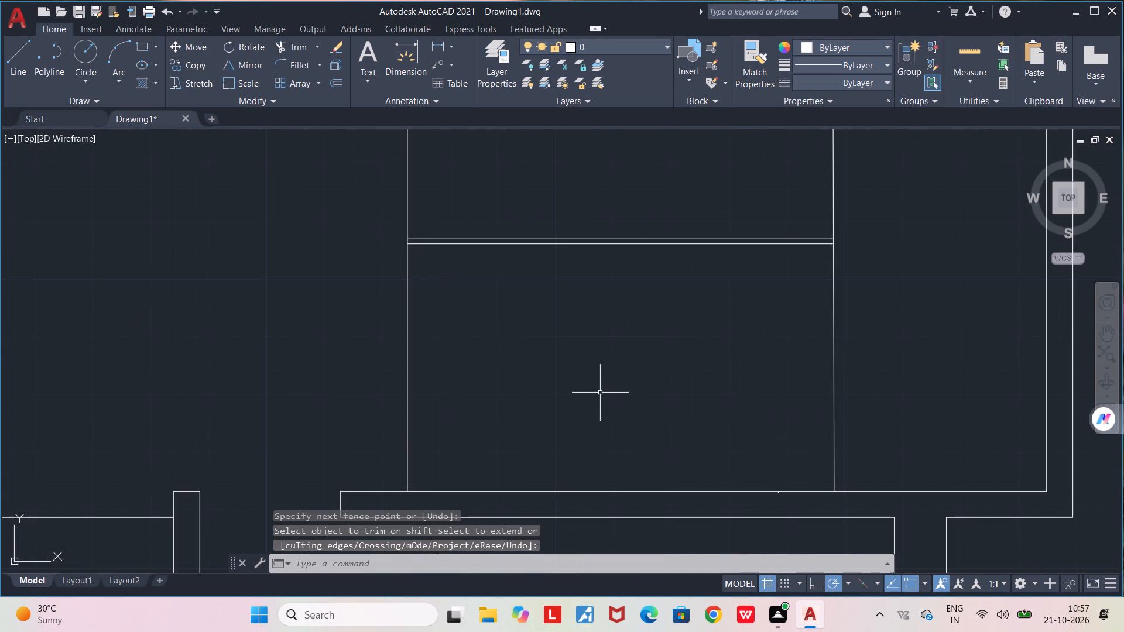
type("OFF")
key("Return")
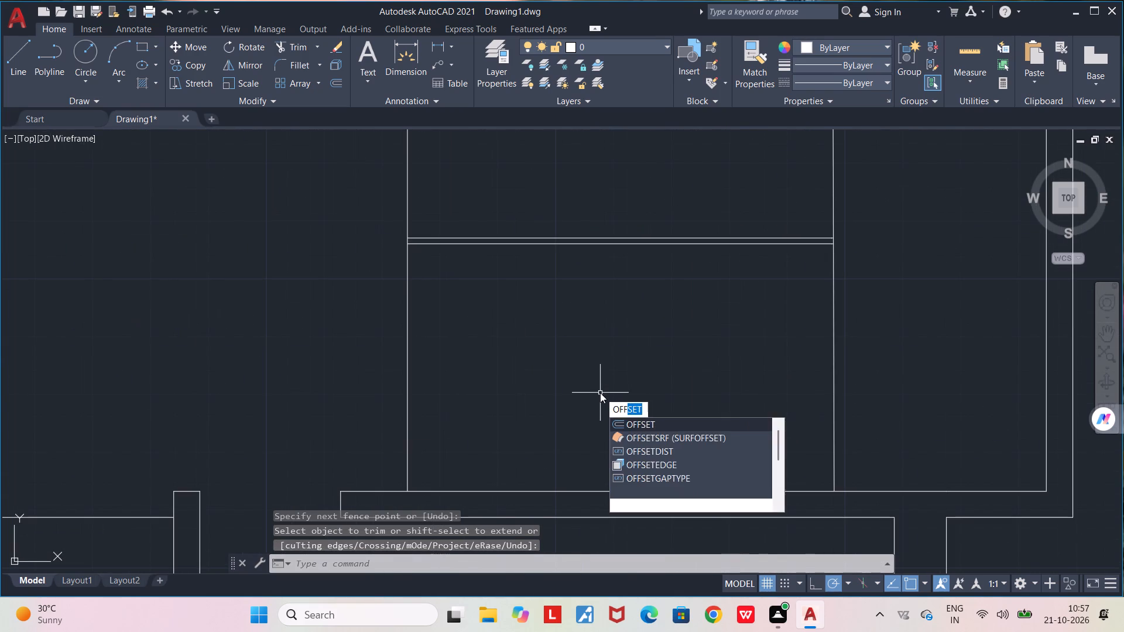
left_click(835, 362)
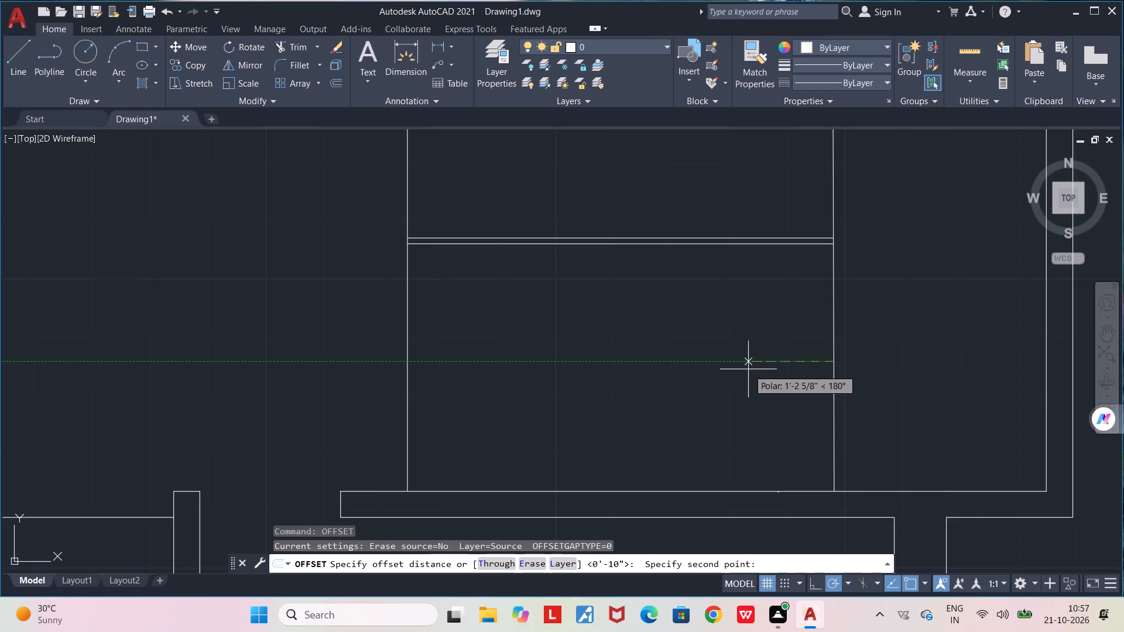
type("10\"")
key("Return")
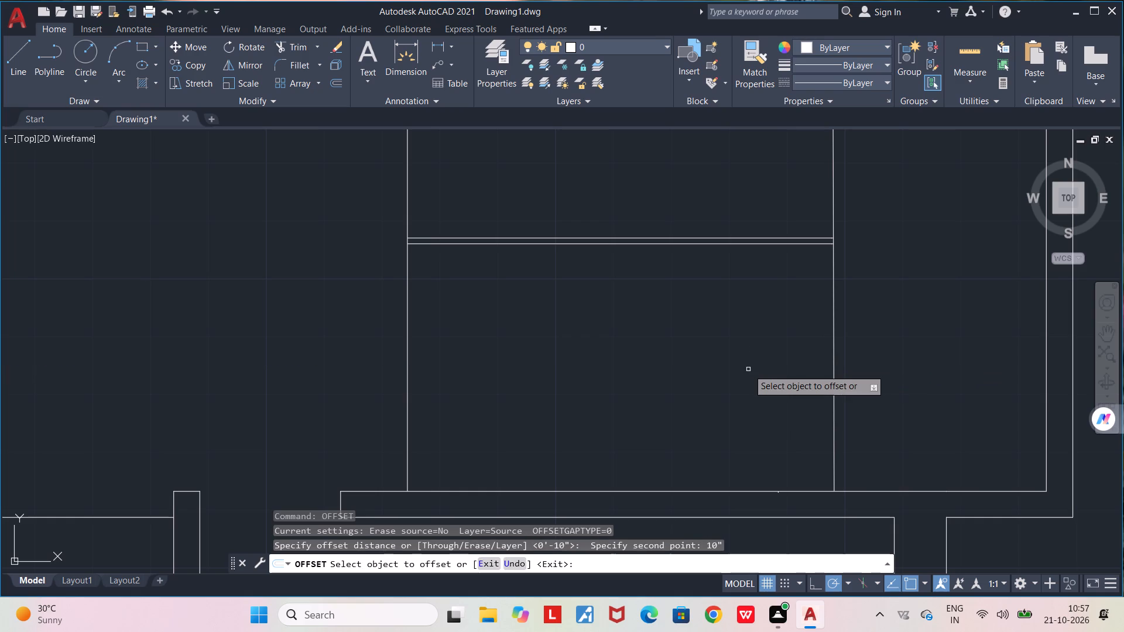
left_click(833, 358)
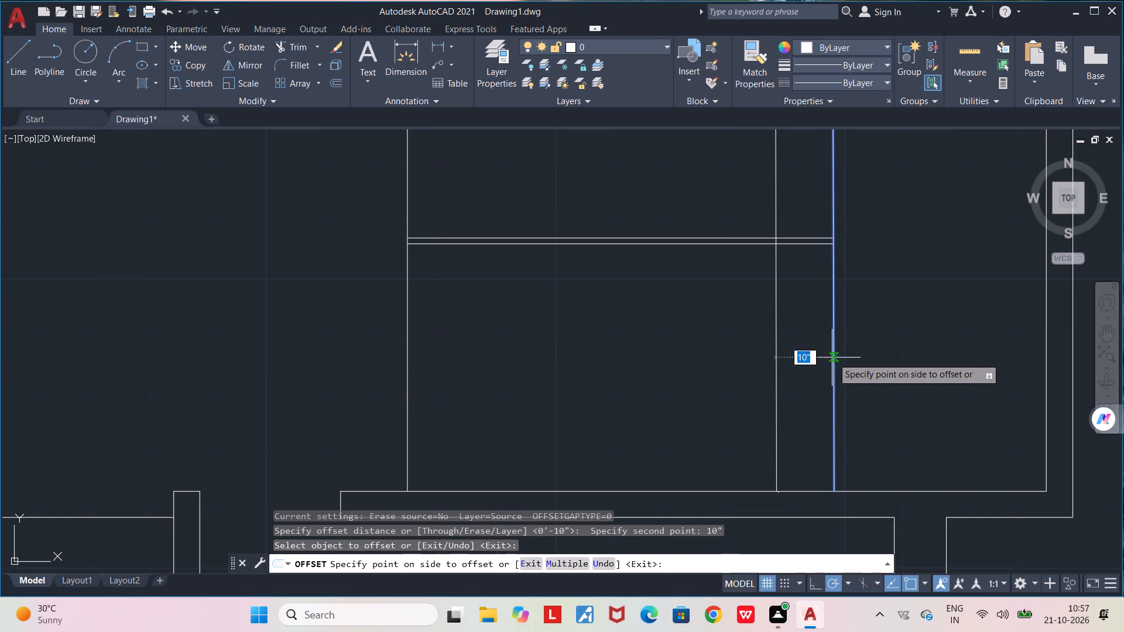
left_click(801, 362)
left_click(776, 365)
left_click(742, 370)
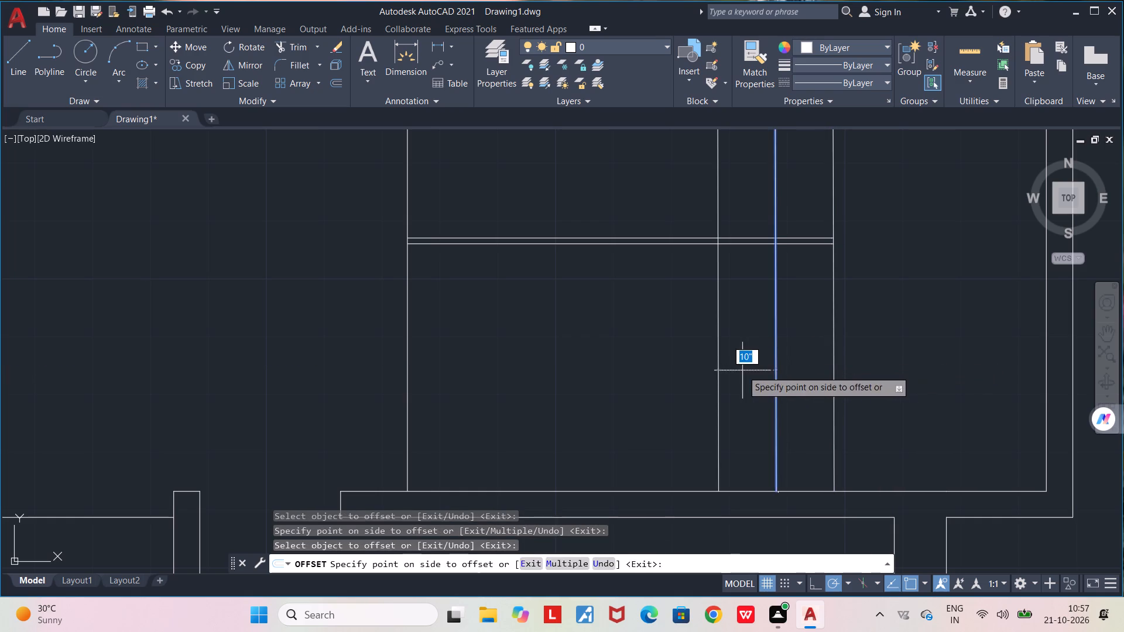
left_click(718, 377)
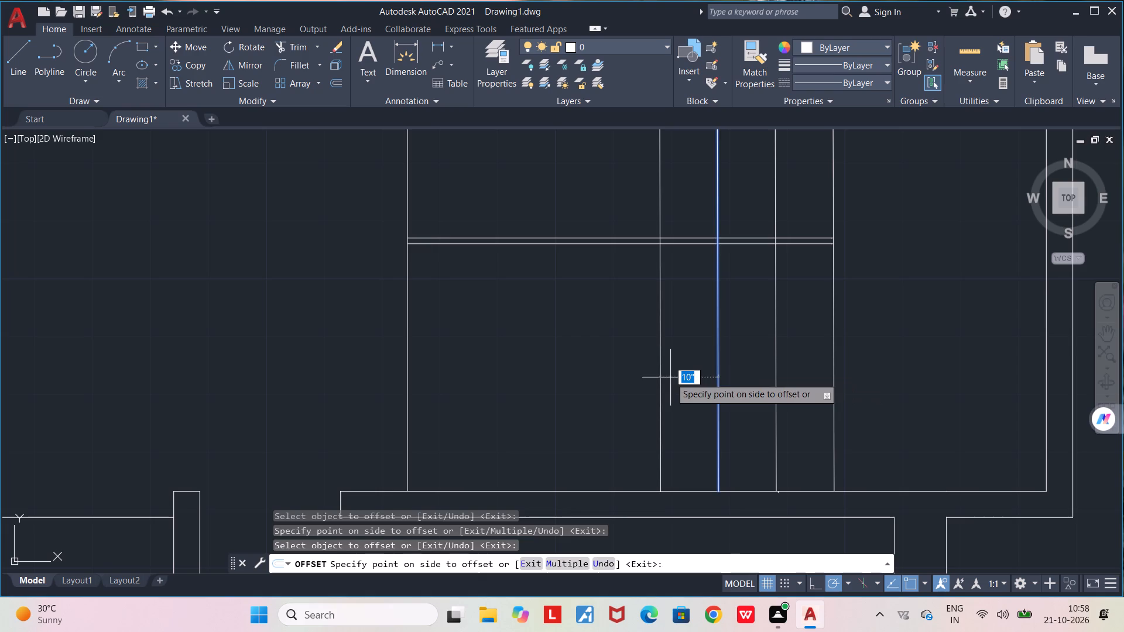
left_click(670, 377)
left_click(662, 383)
left_click(568, 382)
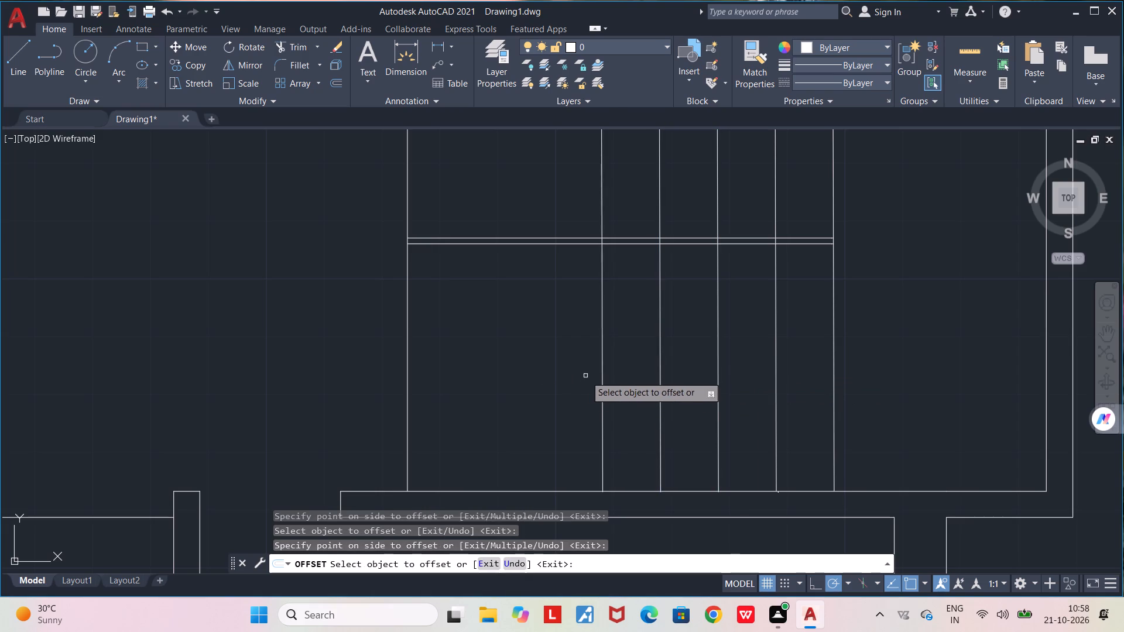
left_click(602, 393)
left_click(570, 393)
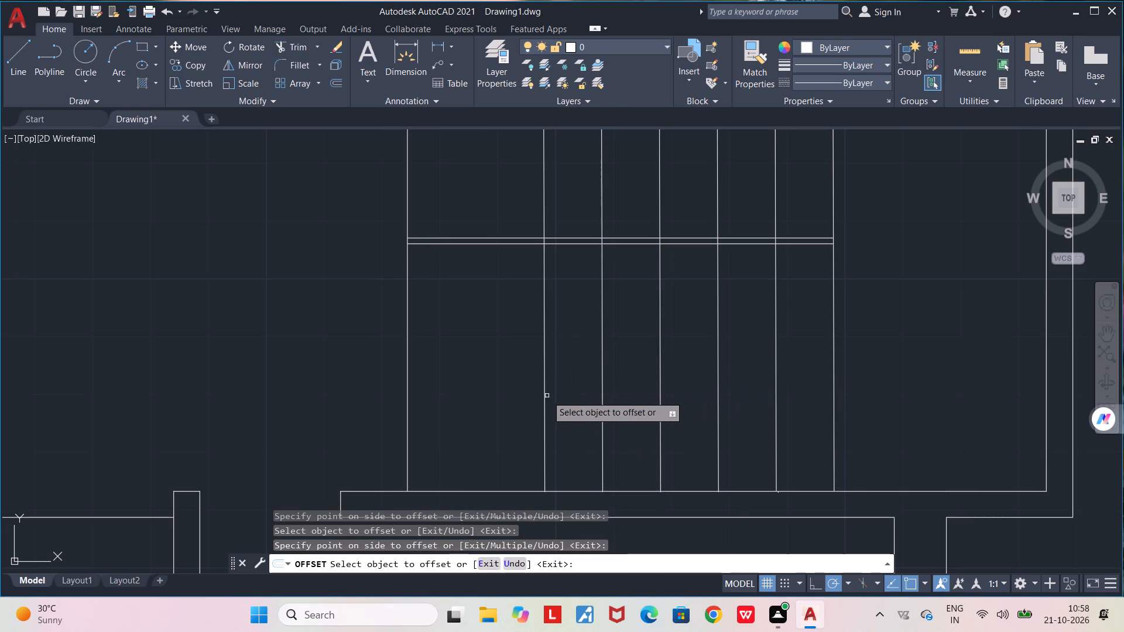
left_click(544, 396)
left_click(501, 432)
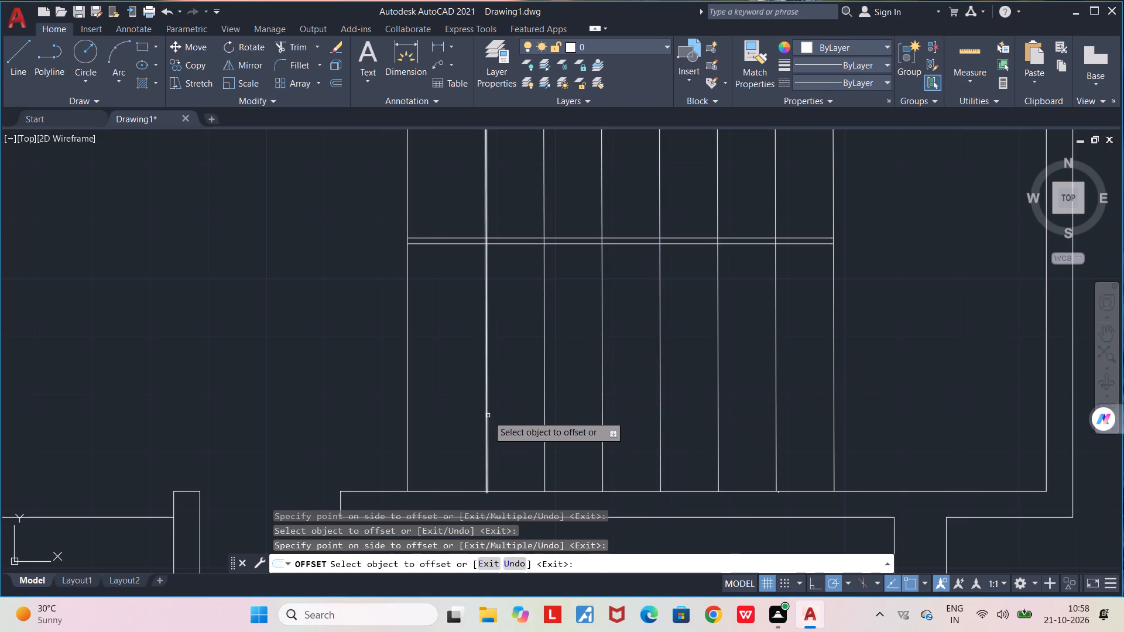
left_click(487, 415)
left_click(459, 415)
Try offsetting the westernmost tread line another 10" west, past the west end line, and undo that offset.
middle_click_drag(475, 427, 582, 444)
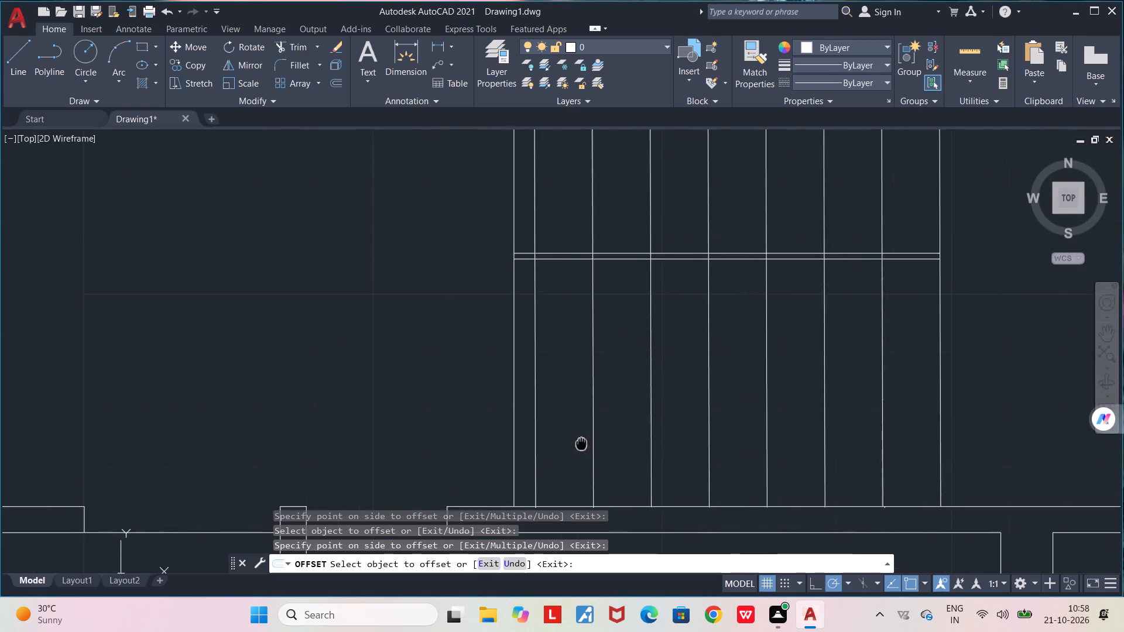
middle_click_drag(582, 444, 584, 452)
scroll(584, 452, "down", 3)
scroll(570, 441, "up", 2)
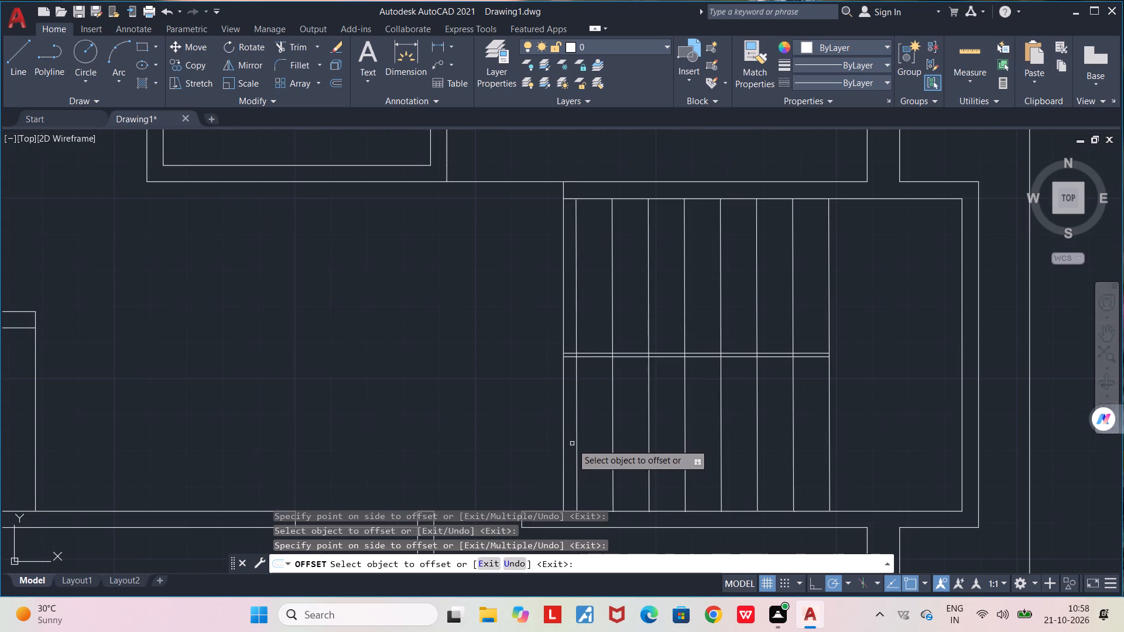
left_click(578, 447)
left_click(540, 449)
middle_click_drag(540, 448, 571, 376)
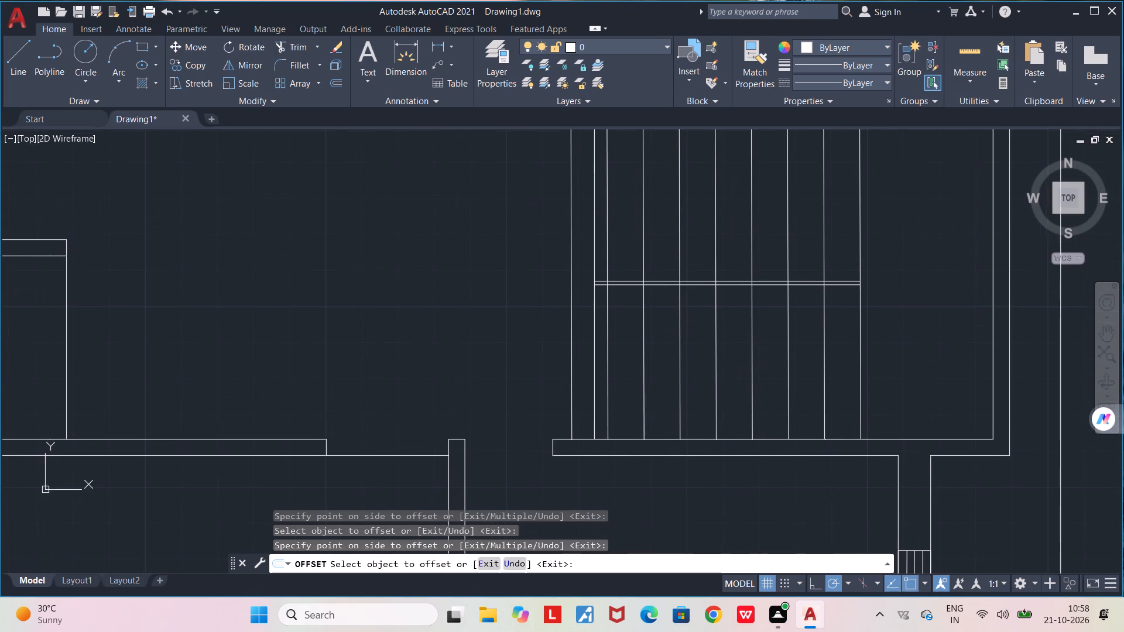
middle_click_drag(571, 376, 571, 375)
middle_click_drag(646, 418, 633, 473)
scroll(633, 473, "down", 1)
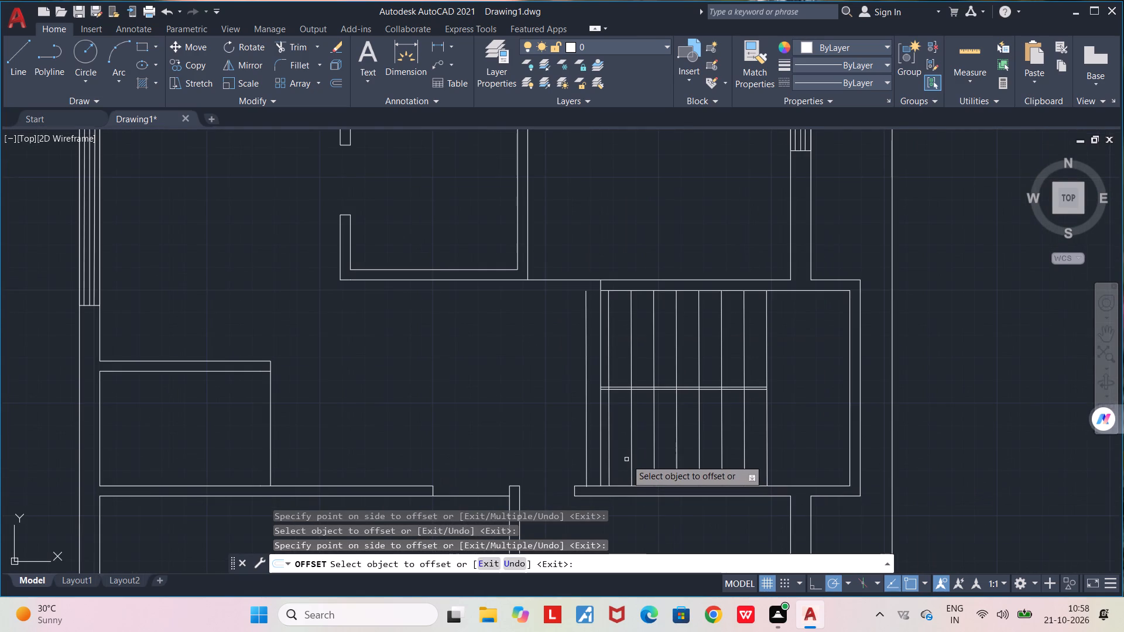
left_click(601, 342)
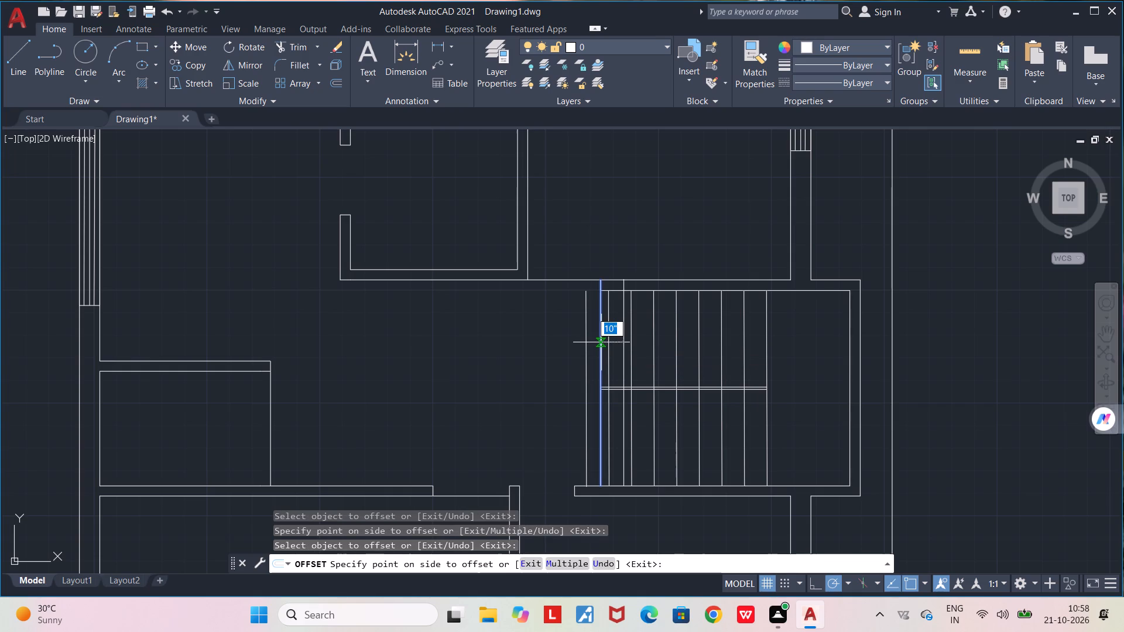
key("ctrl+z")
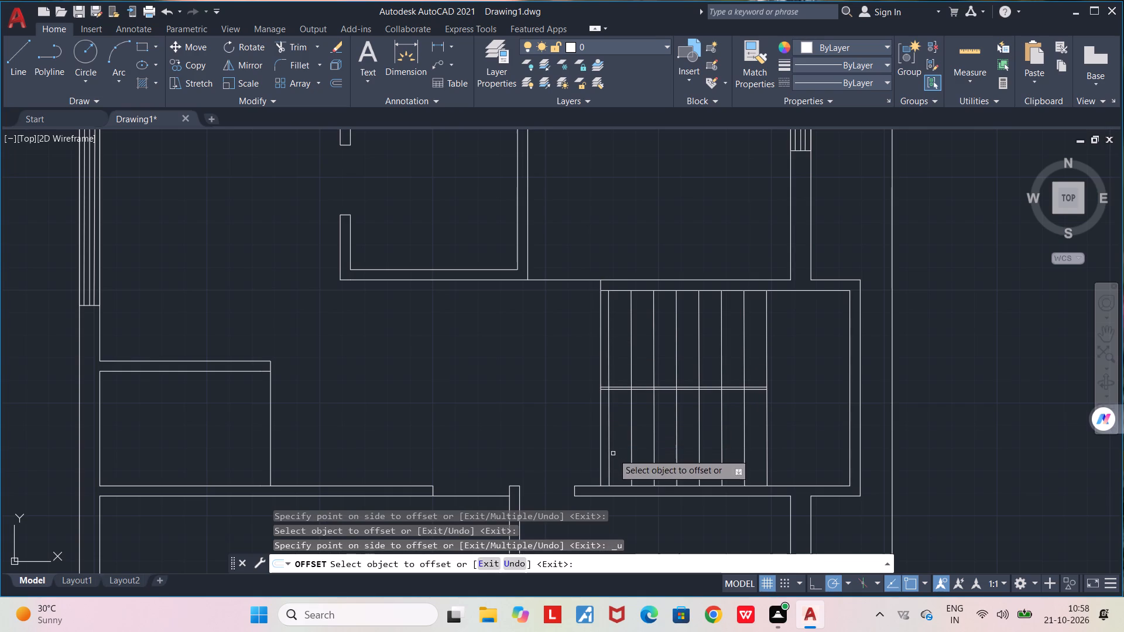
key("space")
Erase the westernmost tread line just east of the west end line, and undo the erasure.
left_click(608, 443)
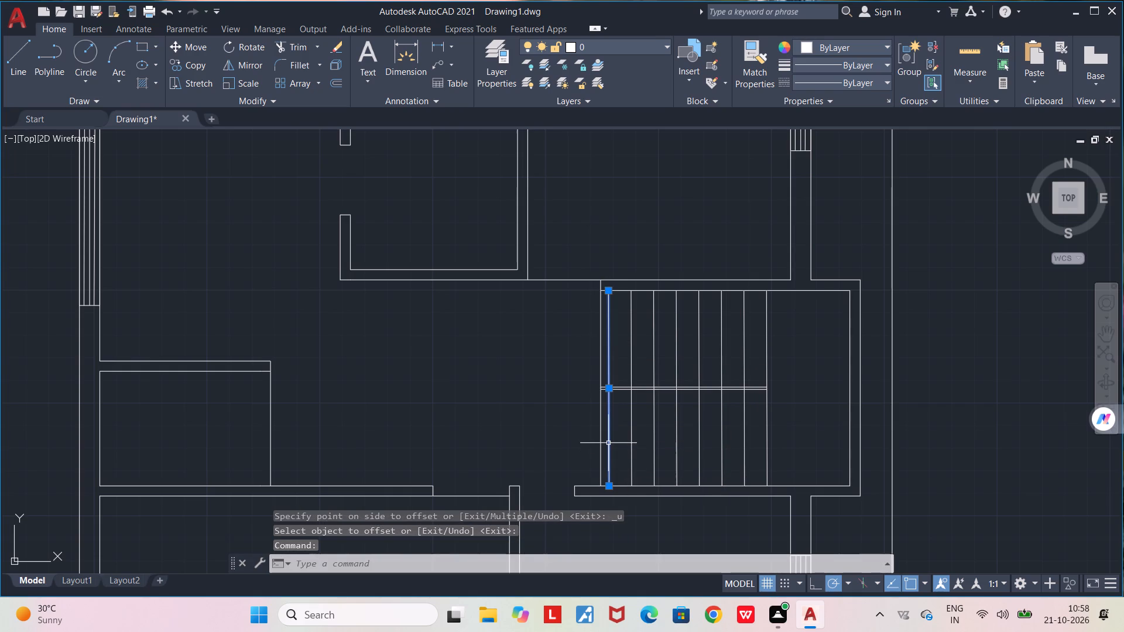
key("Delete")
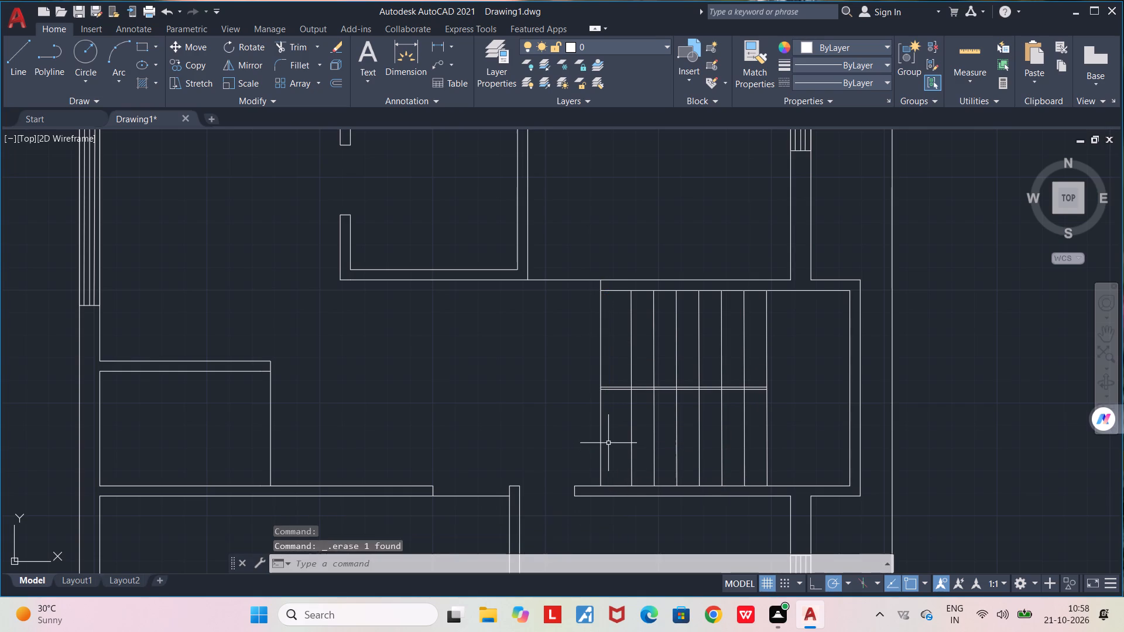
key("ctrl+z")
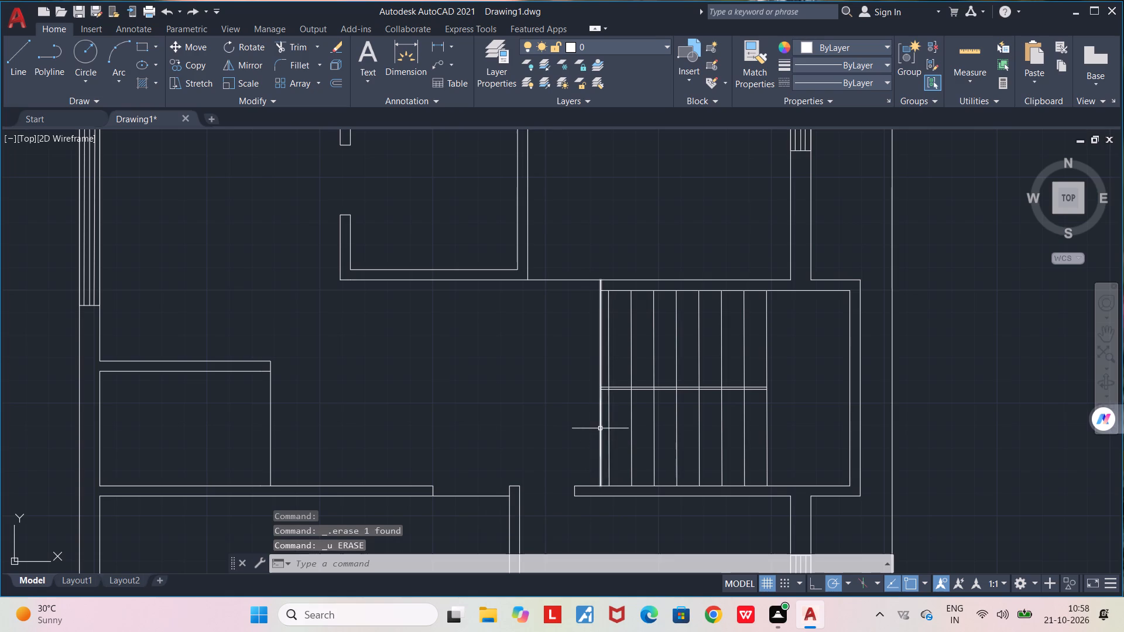
Erase the vertical west end line of the staircase, just west of the last tread line.
left_click(600, 428)
key("Delete")
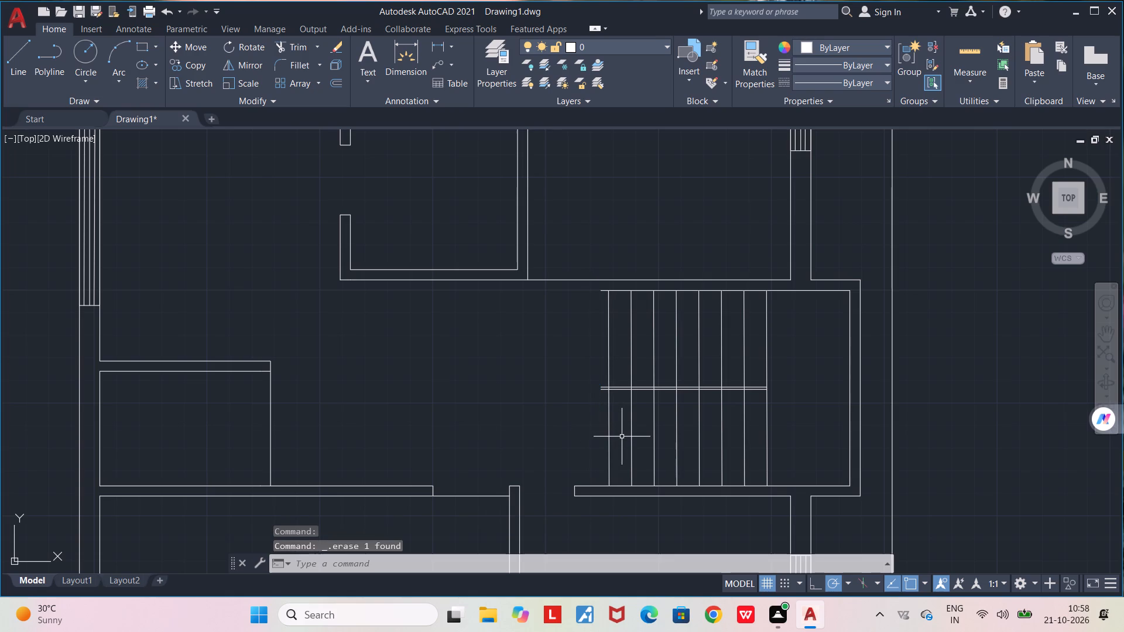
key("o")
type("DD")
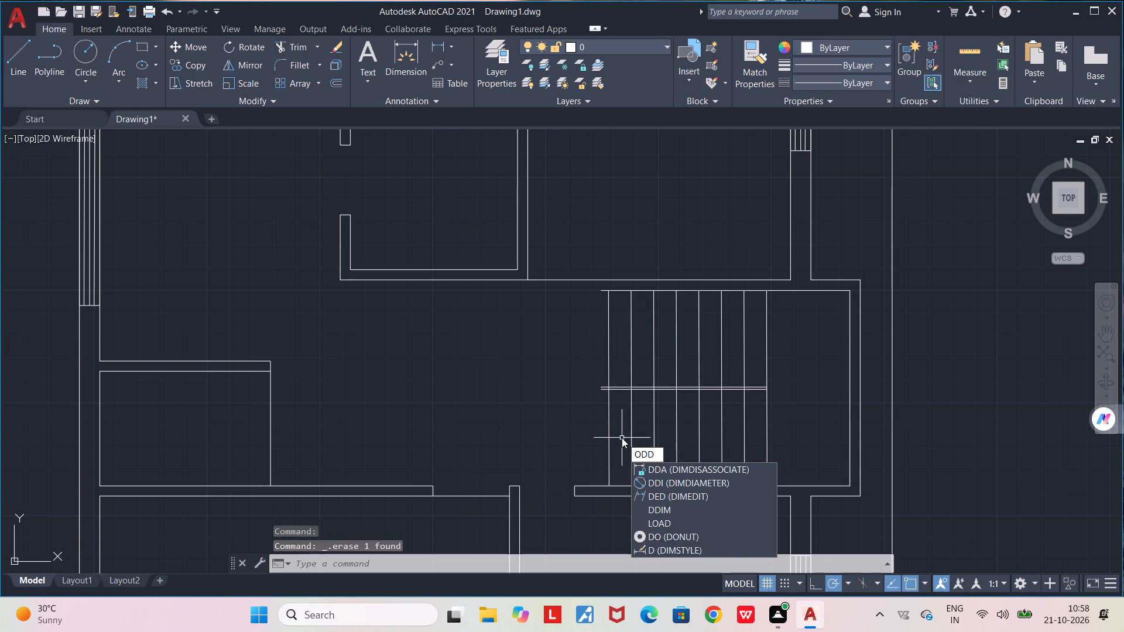
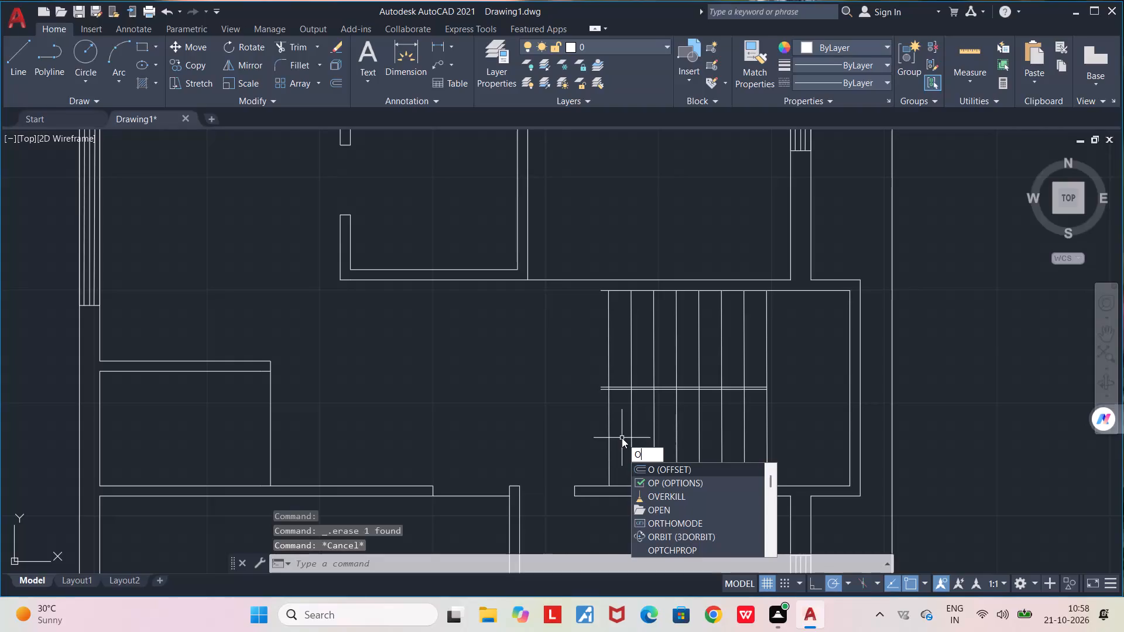
Offset the staircase's westernmost tread line 10" west to add a new west end line.
type("FF")
key("Return")
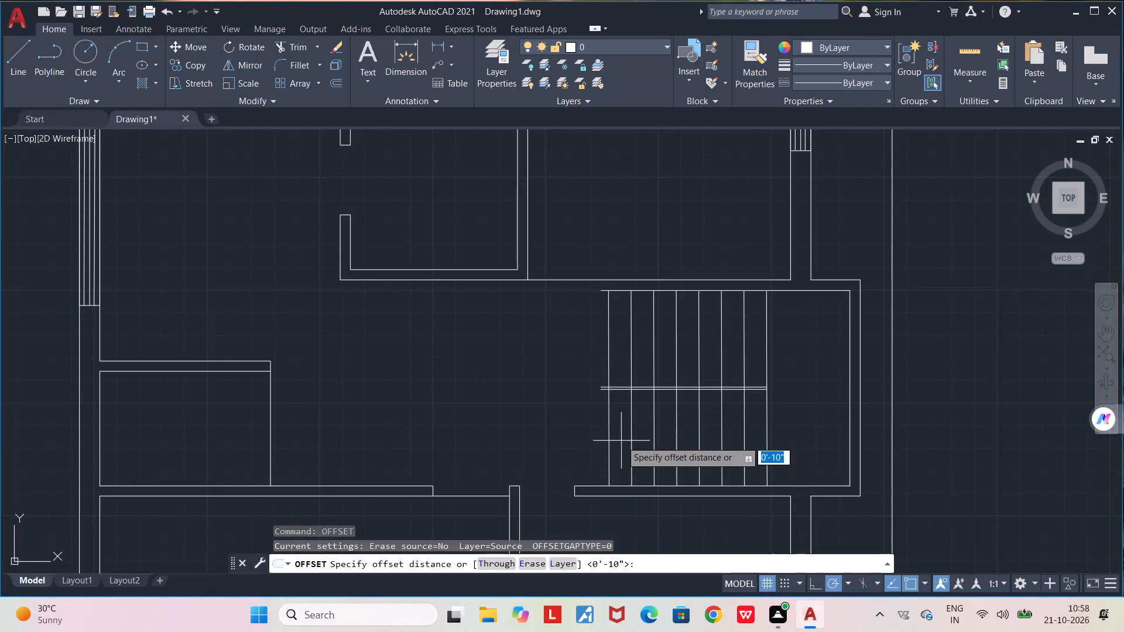
left_click(606, 439)
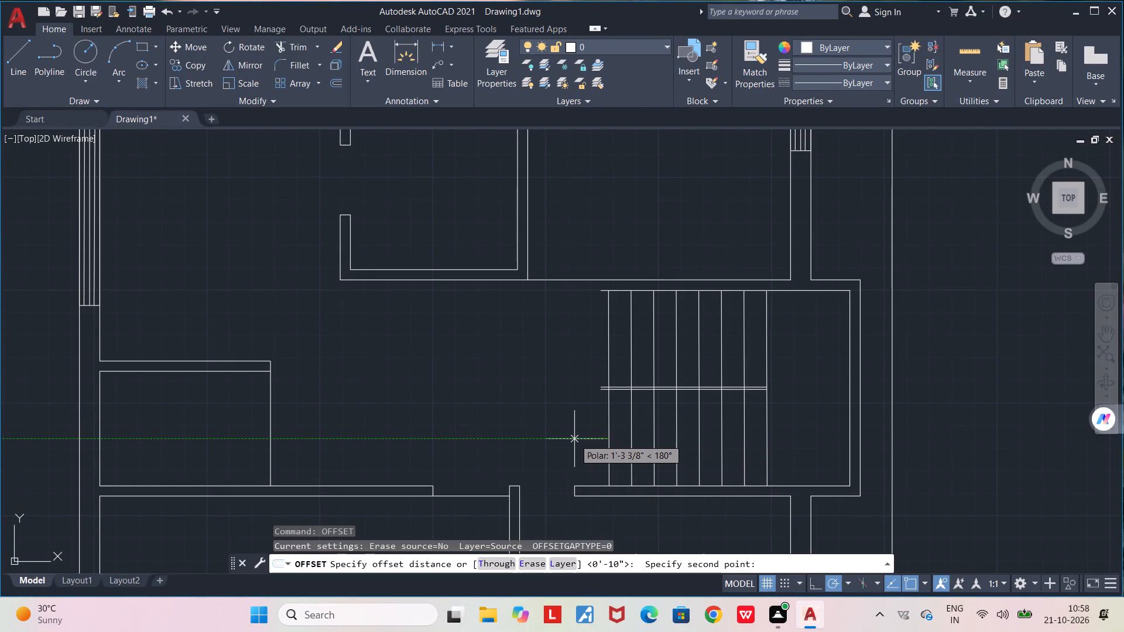
type("10")
key("shift+quotedbl")
key("shift+quotedbl")
key("shift+Return")
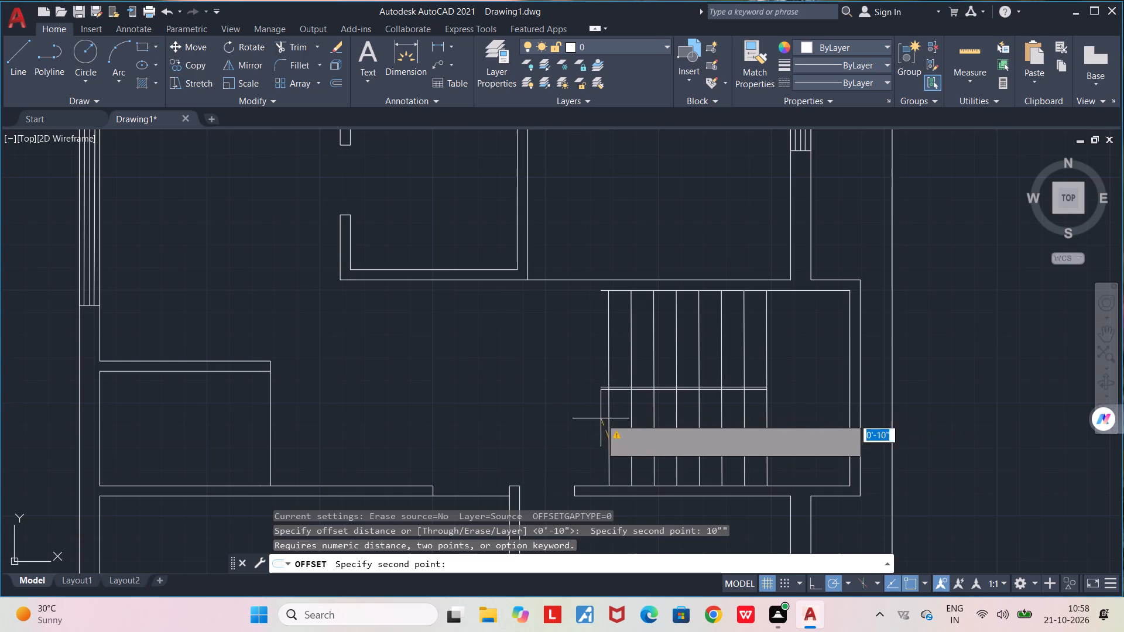
type("10\"")
key("shift+Return")
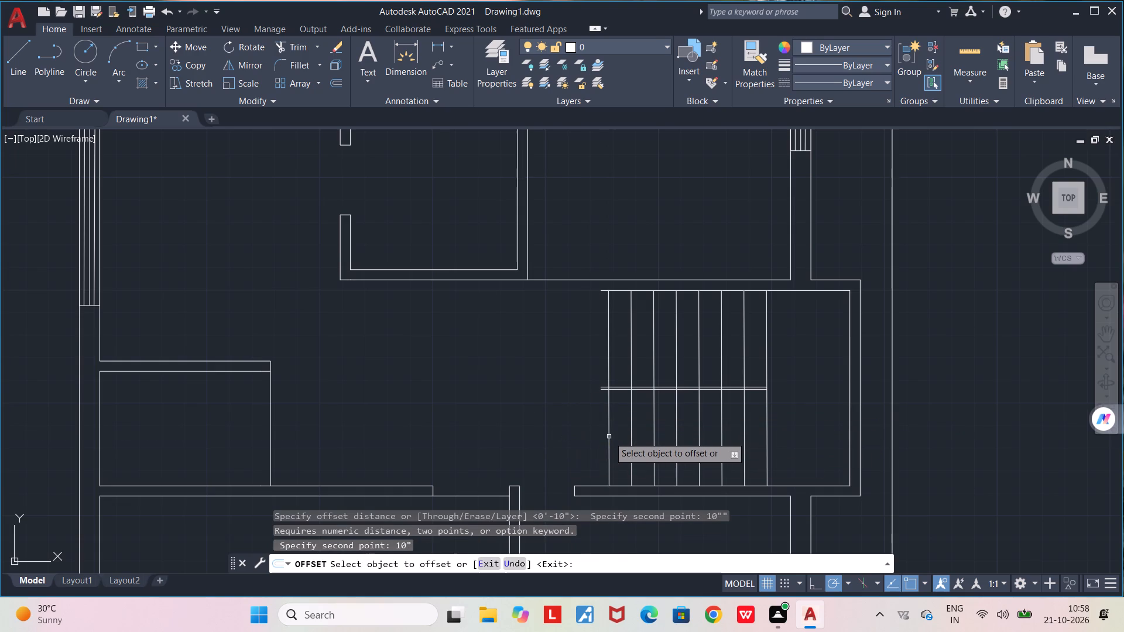
left_click(609, 437)
left_click(584, 439)
key("space")
Draw a horizontal line from the lower centre line's west end to the new westernmost vertical line.
scroll(584, 414, "up", 1)
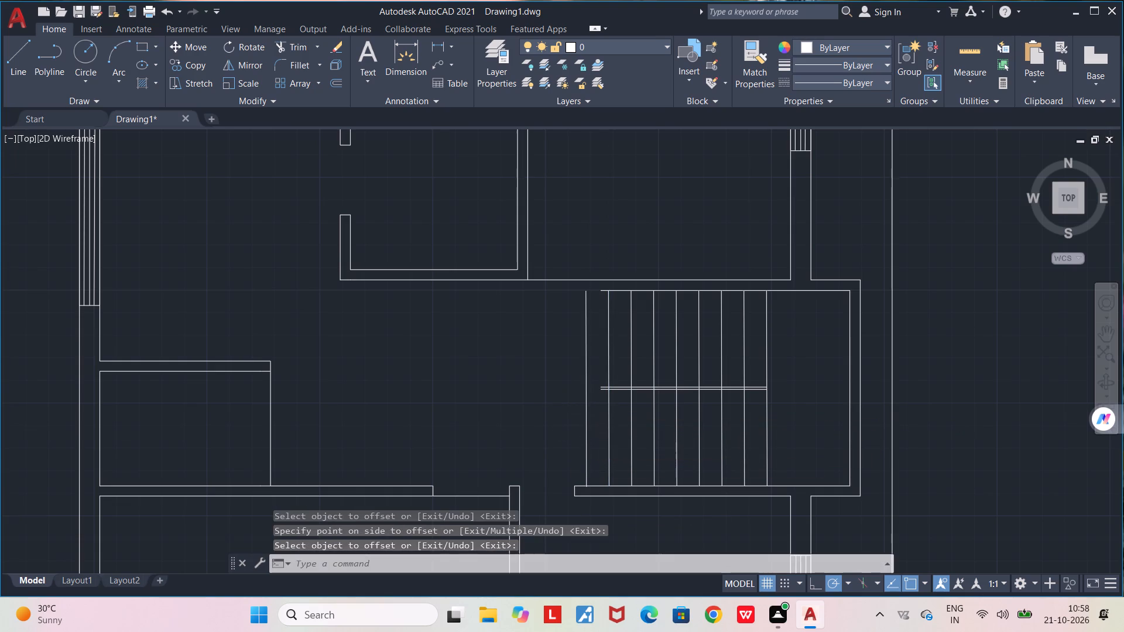
middle_click_drag(584, 414, 573, 479)
scroll(573, 470, "up", 2)
key("l")
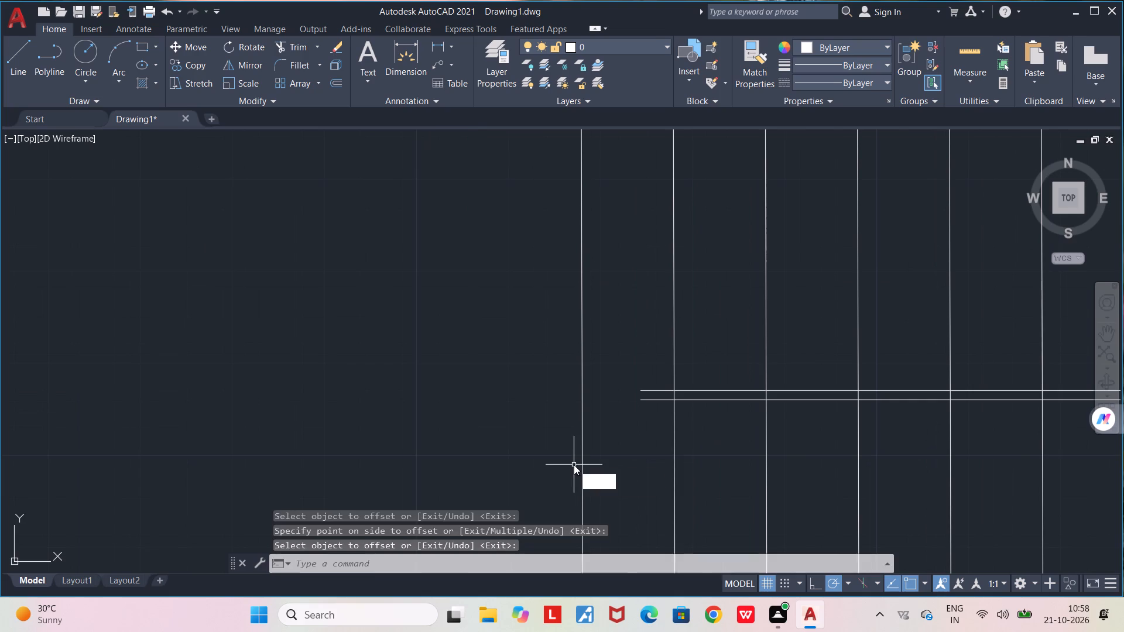
key("Return")
left_click(640, 400)
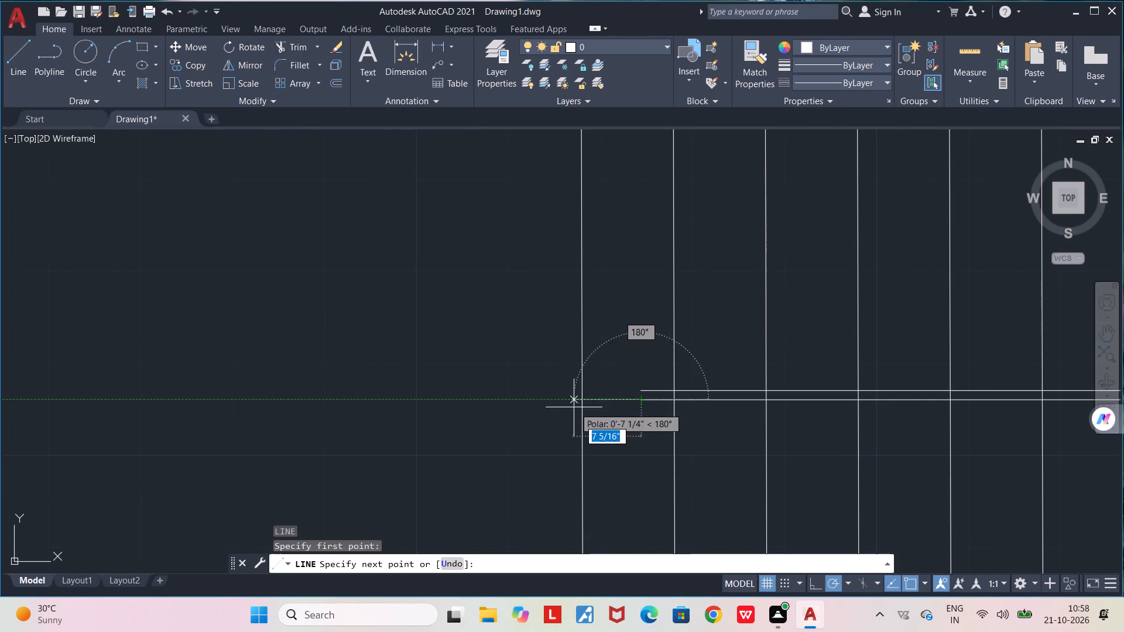
left_click(578, 403)
key("space")
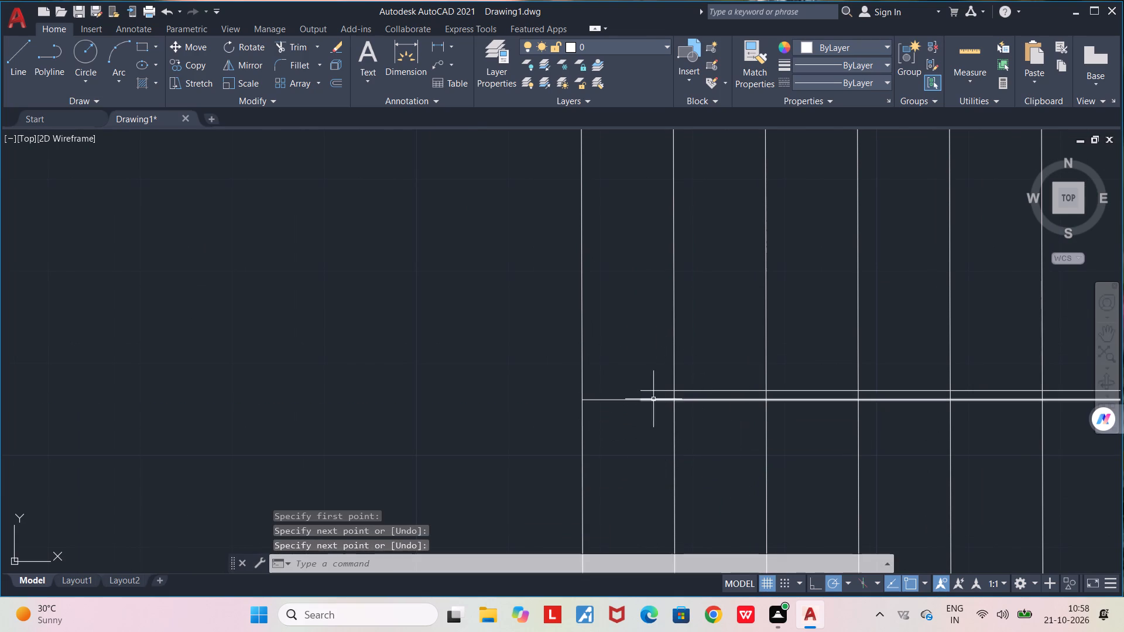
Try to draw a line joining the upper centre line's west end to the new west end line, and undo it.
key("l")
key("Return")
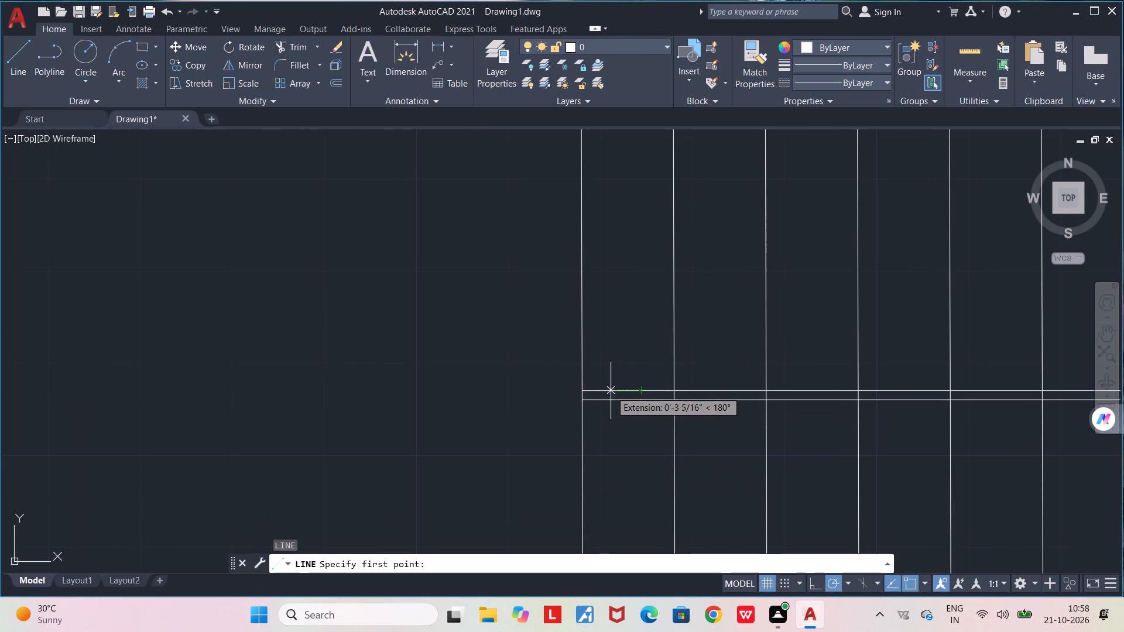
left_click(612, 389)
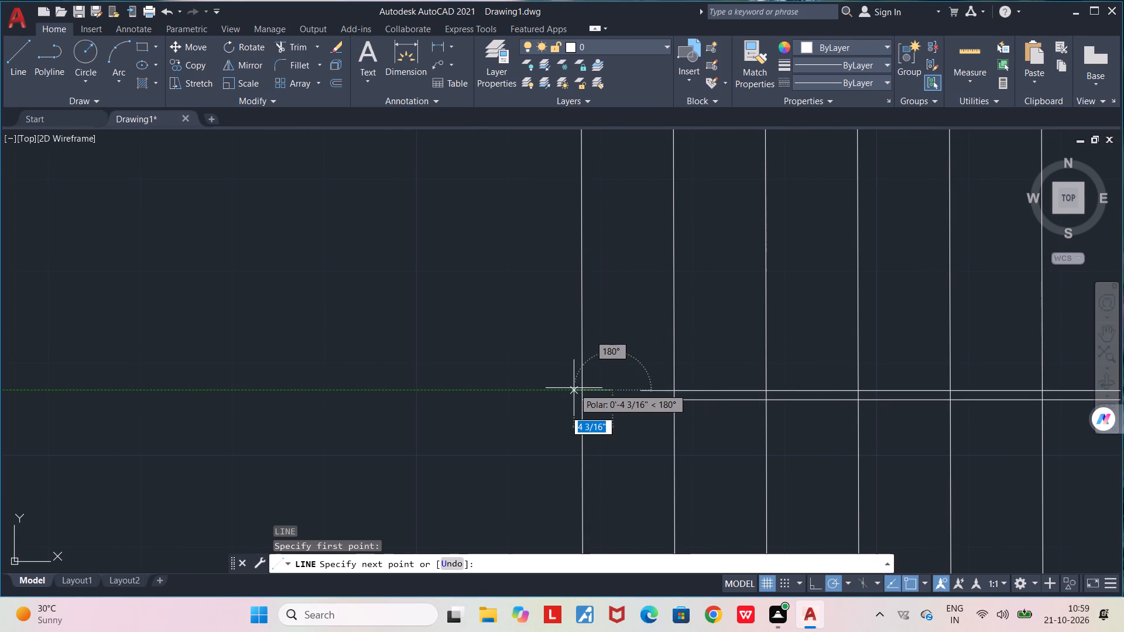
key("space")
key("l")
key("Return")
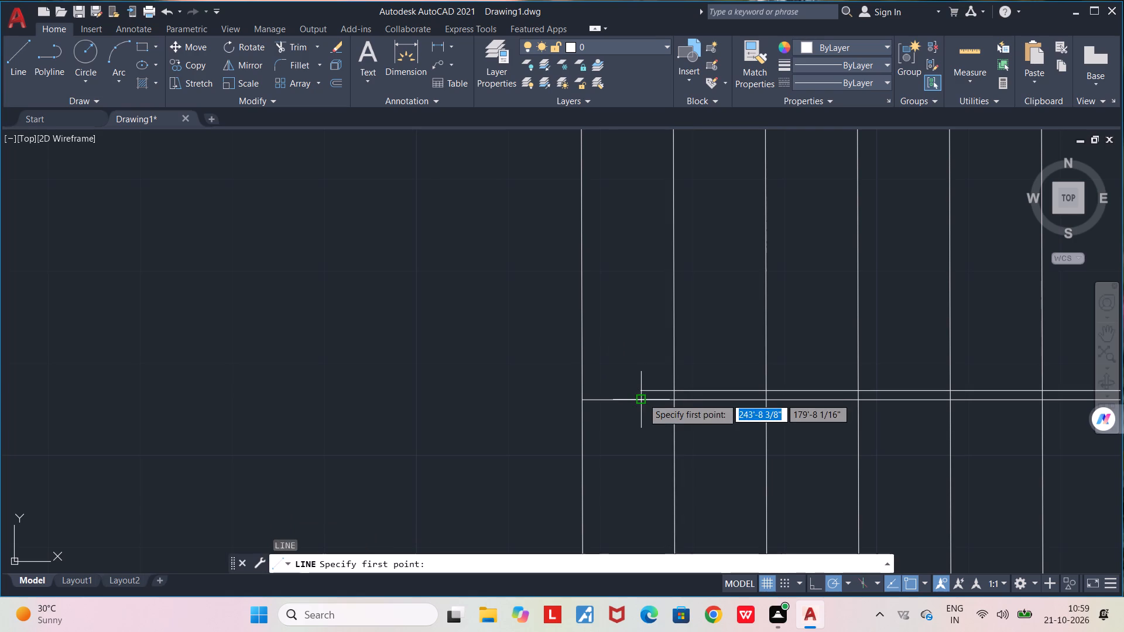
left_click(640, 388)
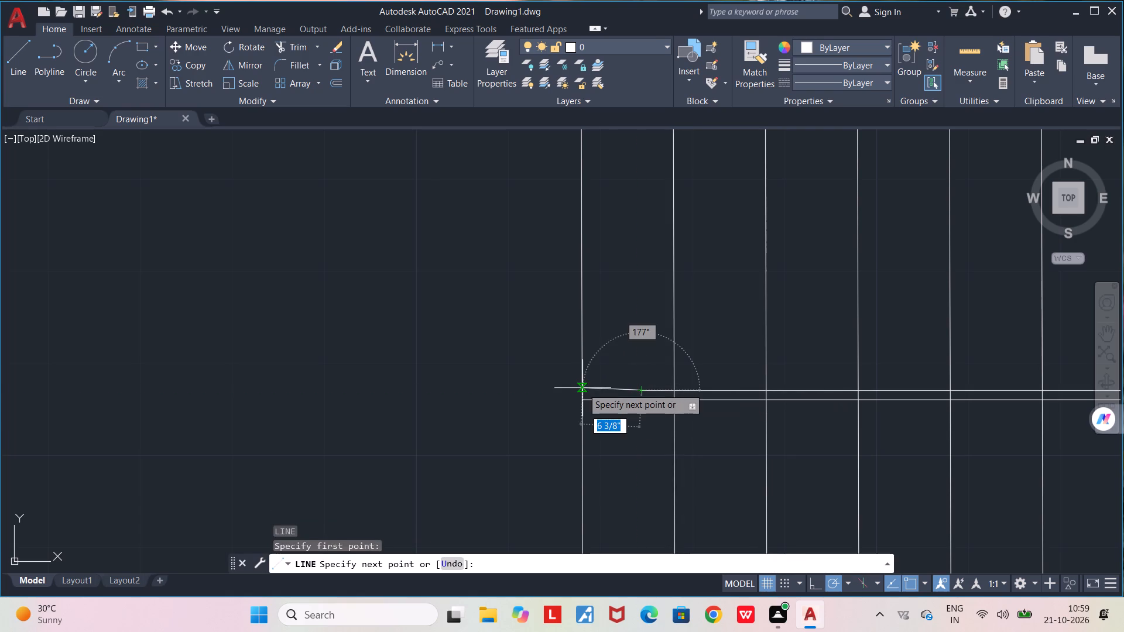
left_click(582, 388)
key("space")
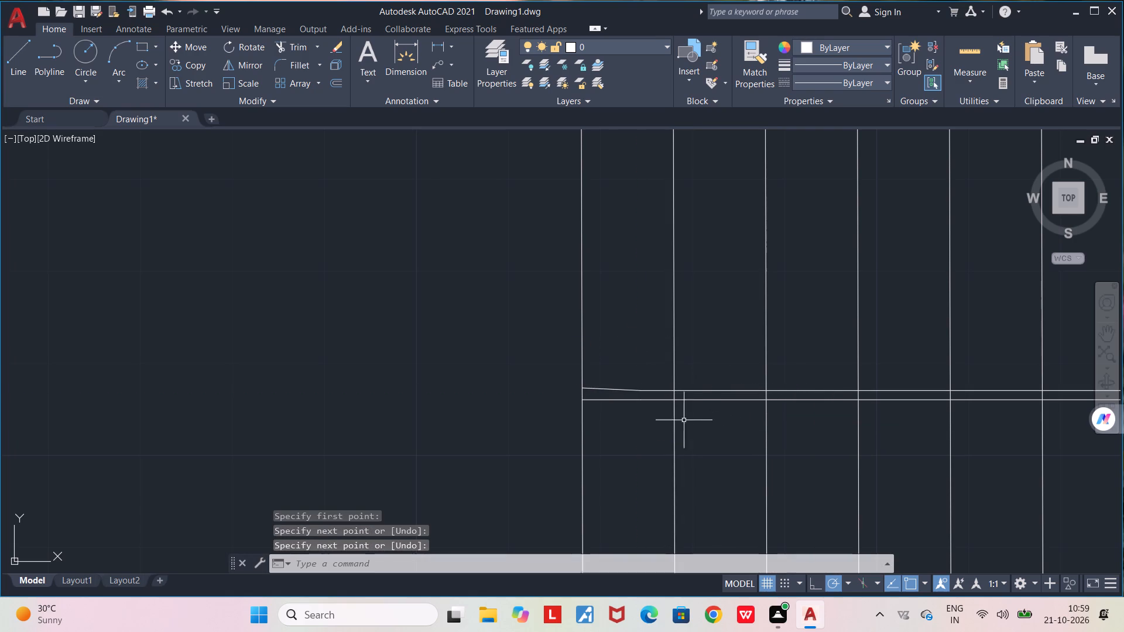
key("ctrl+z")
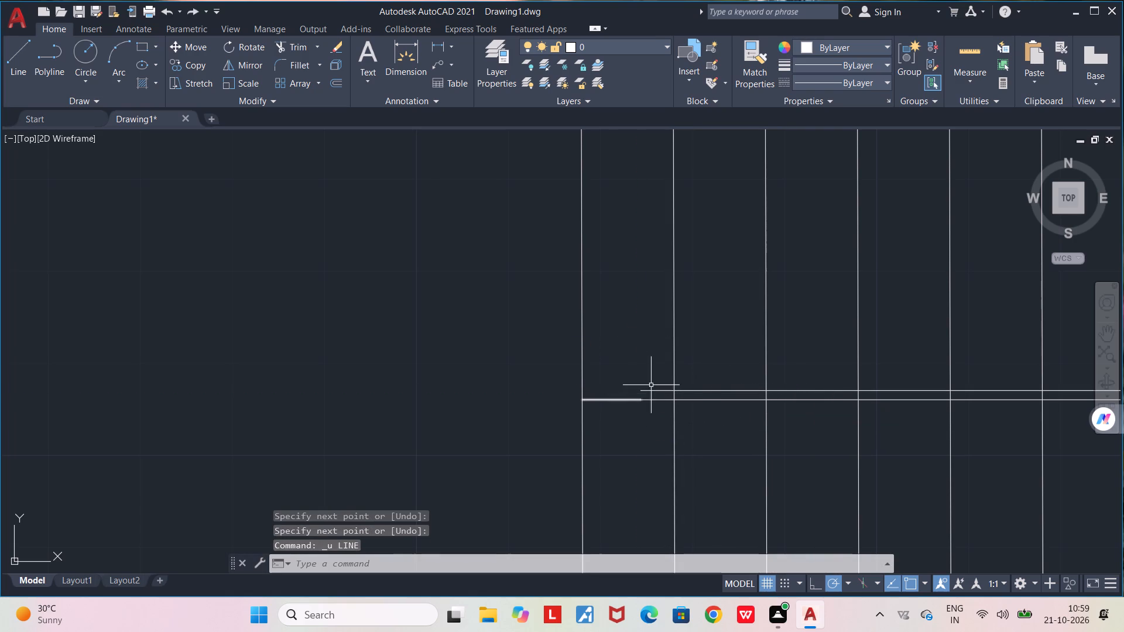
Draw a horizontal line from the upper centre line's west end, running west past the staircase's new west end line.
scroll(639, 392, "up", 4)
key("l")
key("Return")
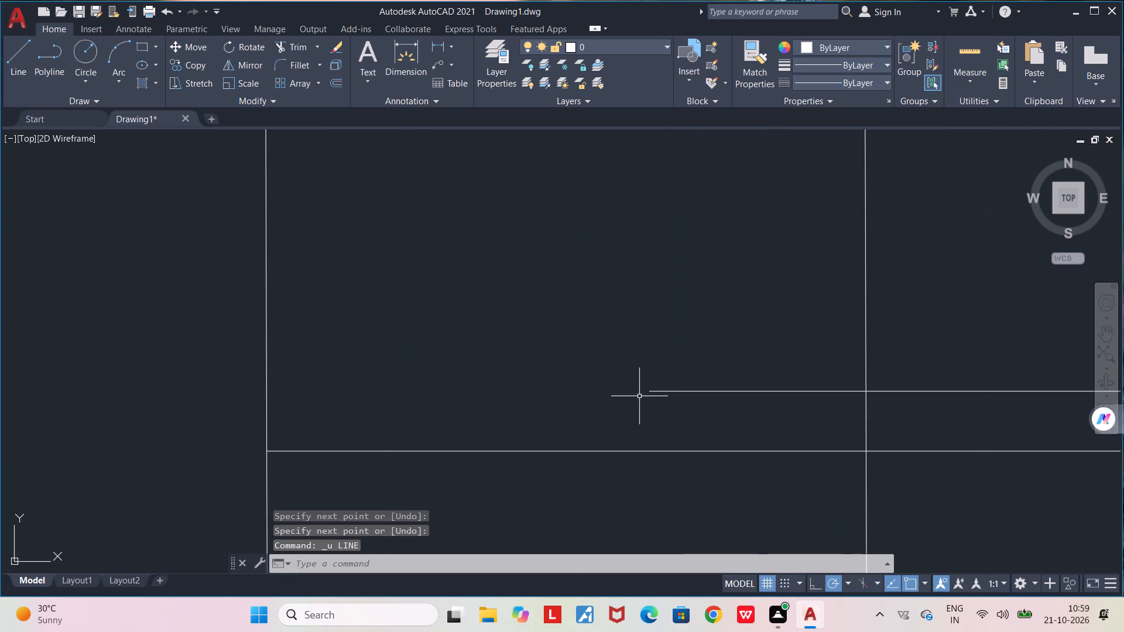
left_click(648, 390)
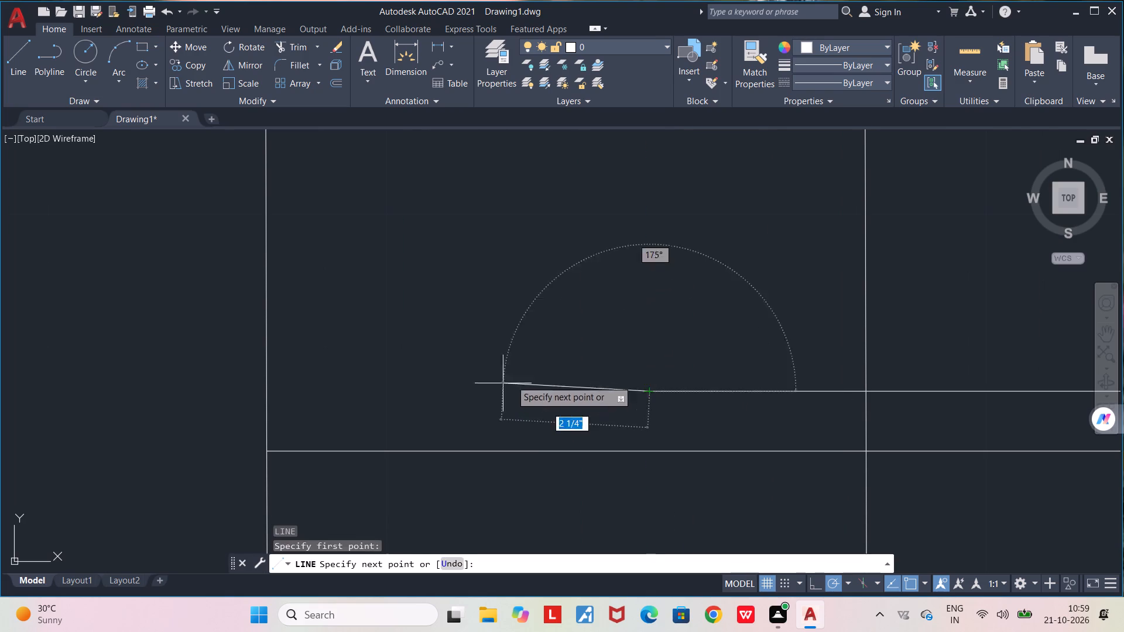
scroll(770, 297, "down", 4)
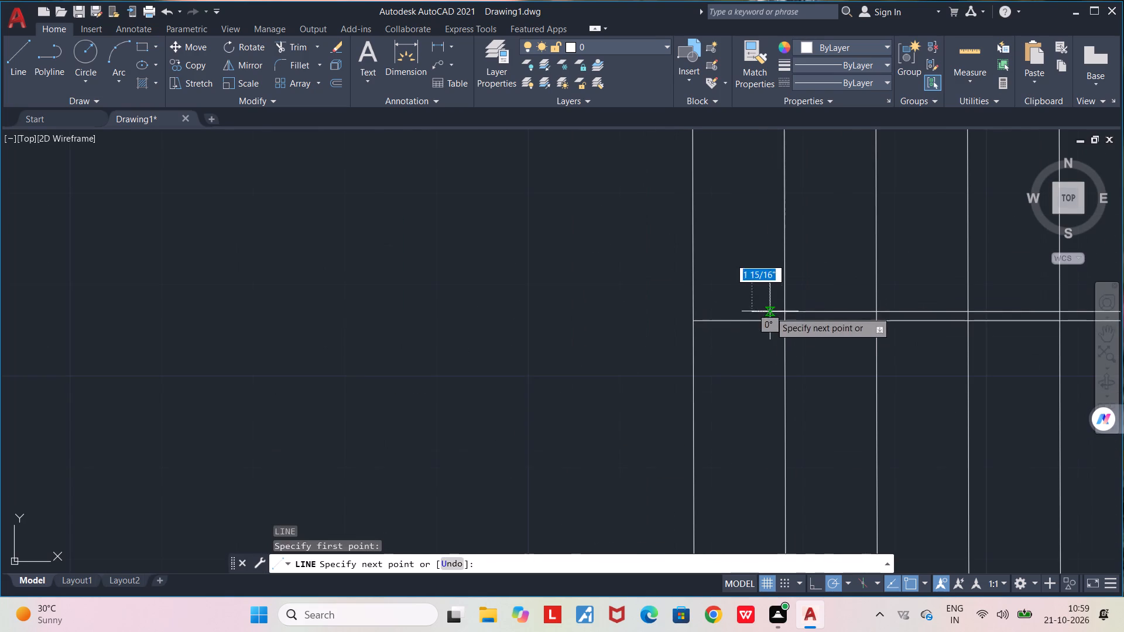
scroll(671, 307, "up", 3)
left_click(662, 324)
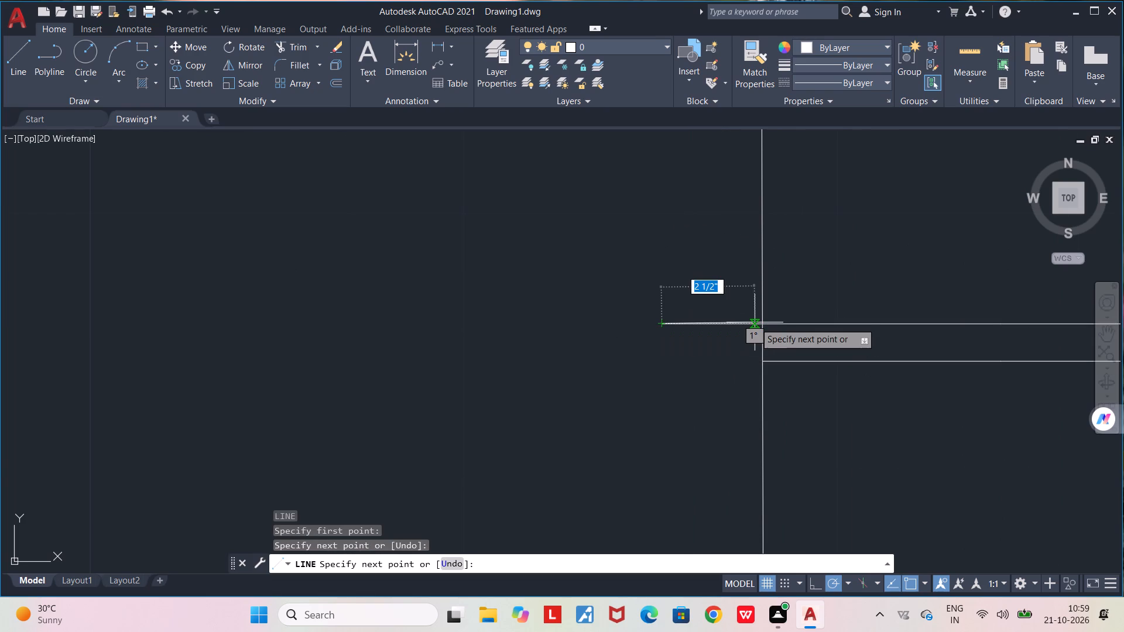
key("space")
Trim the part of the upper centre line extension that projects west of the staircase's west end line.
key("t")
key("r")
key("Return")
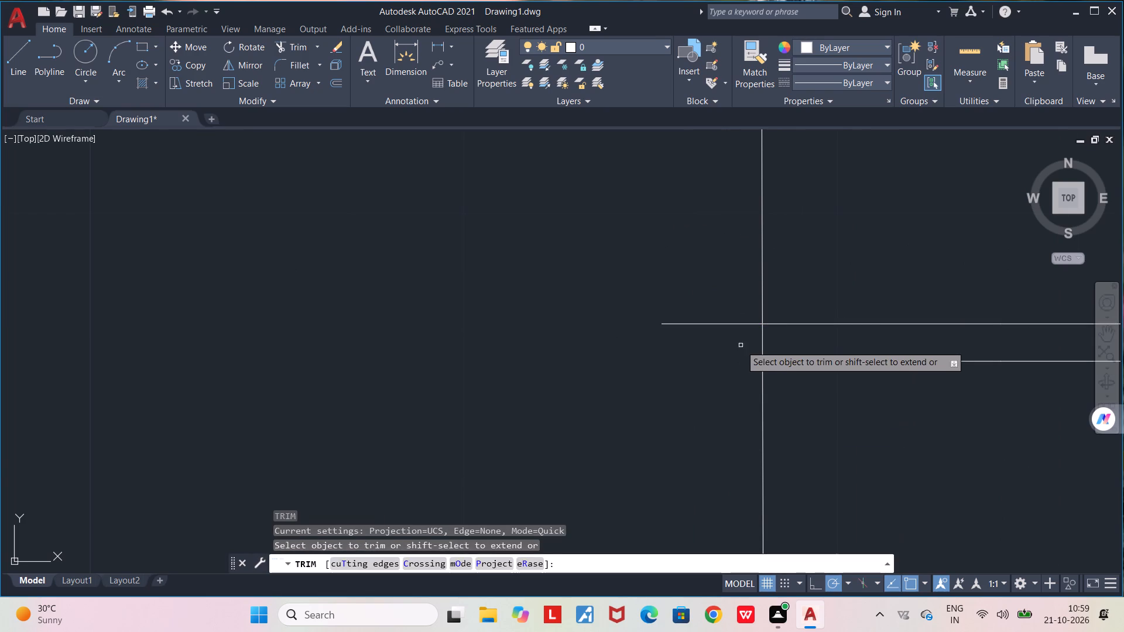
left_click_drag(735, 312, 736, 305)
left_click(696, 359)
scroll(696, 359, "down", 5)
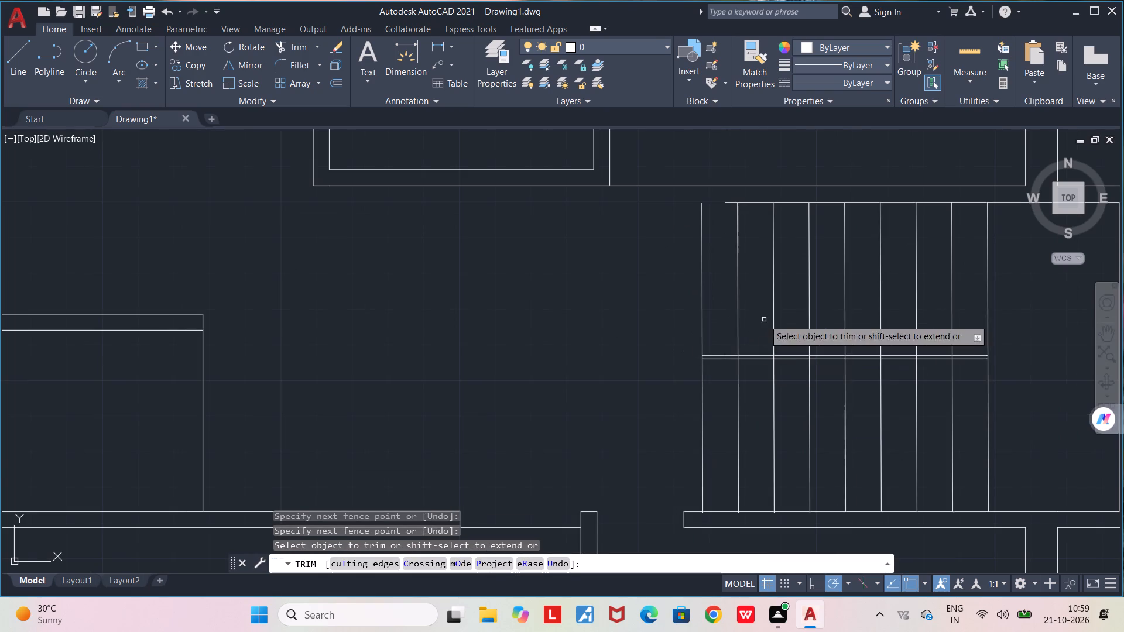
middle_click_drag(748, 233, 592, 382)
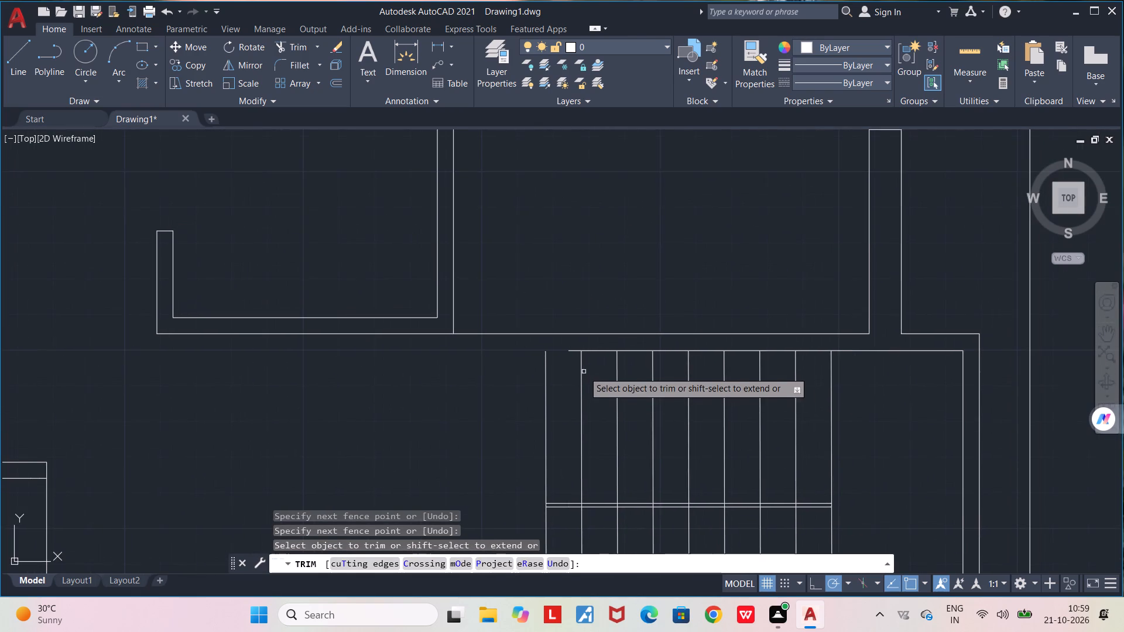
scroll(564, 370, "up", 3)
key("space")
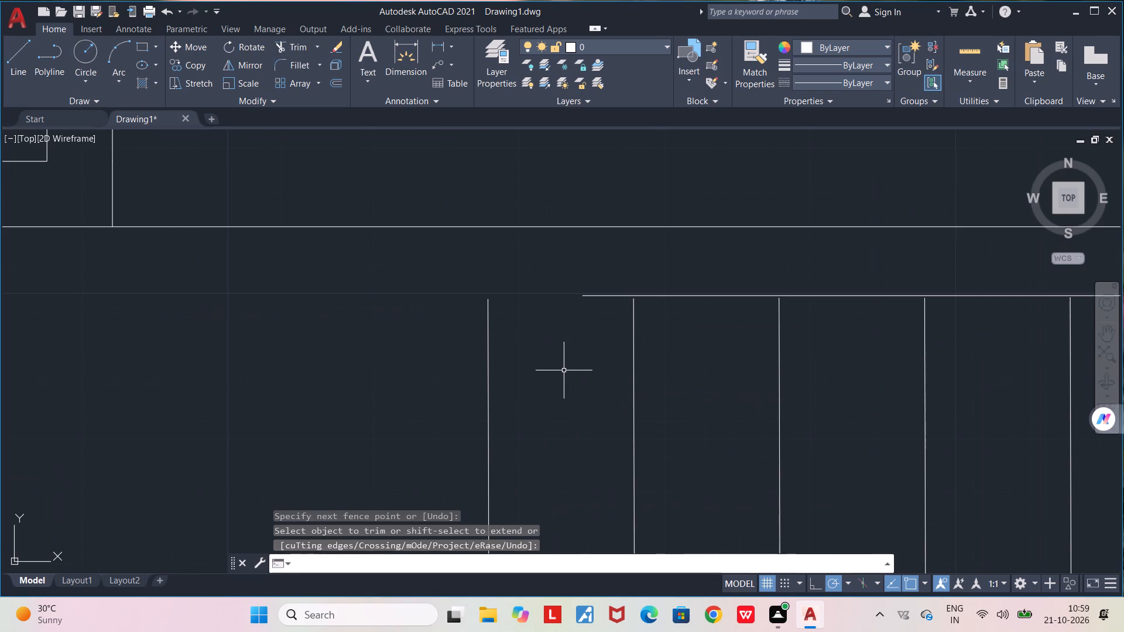
Draw a line about 6 1/2" west from the staircase's north line and down onto the west end line, closing the northwest corner.
key("l")
key("Return")
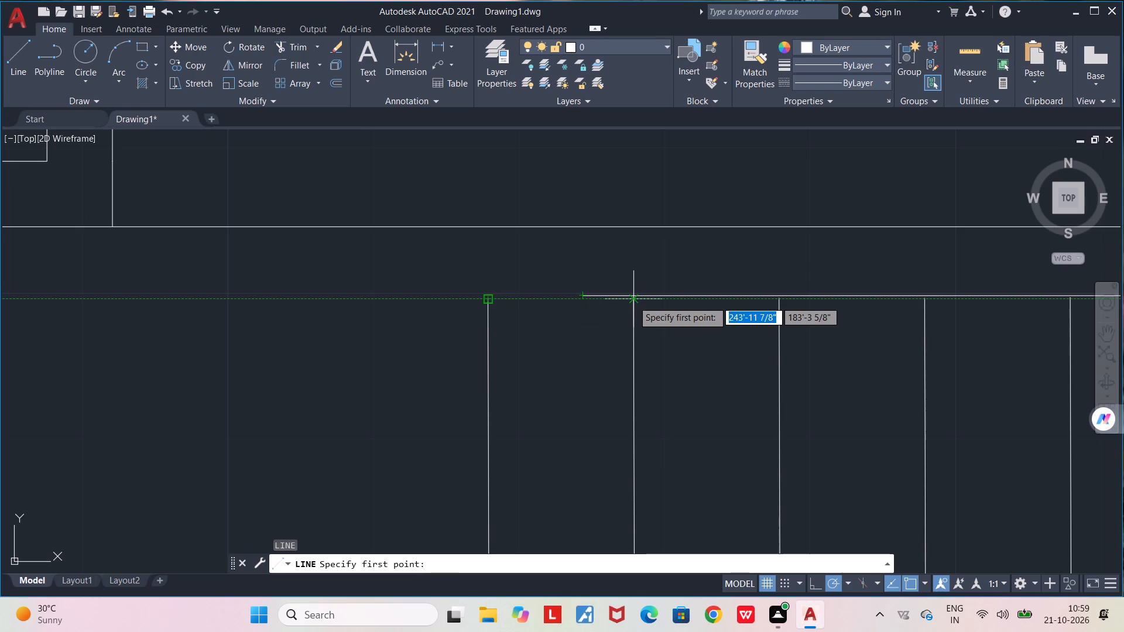
left_click(581, 297)
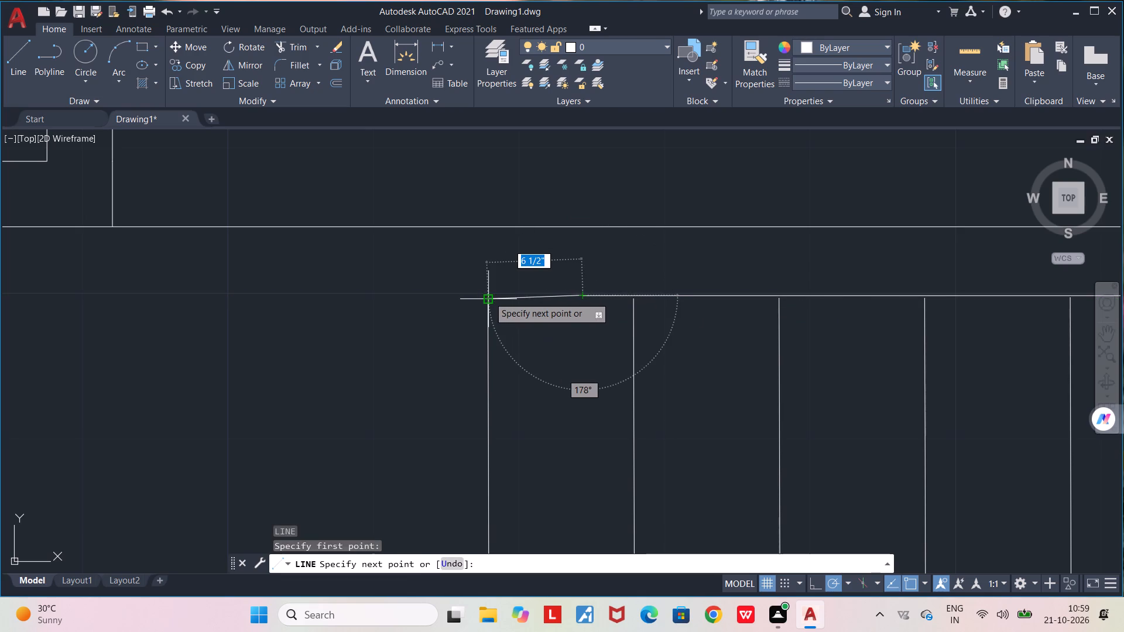
left_click(489, 289)
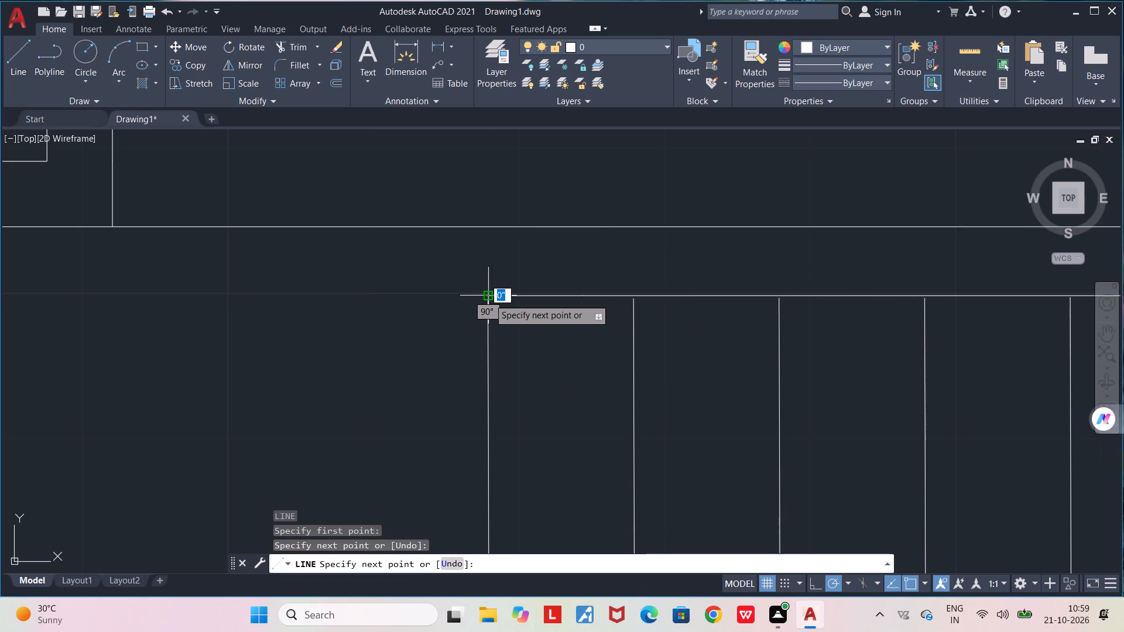
left_click(489, 298)
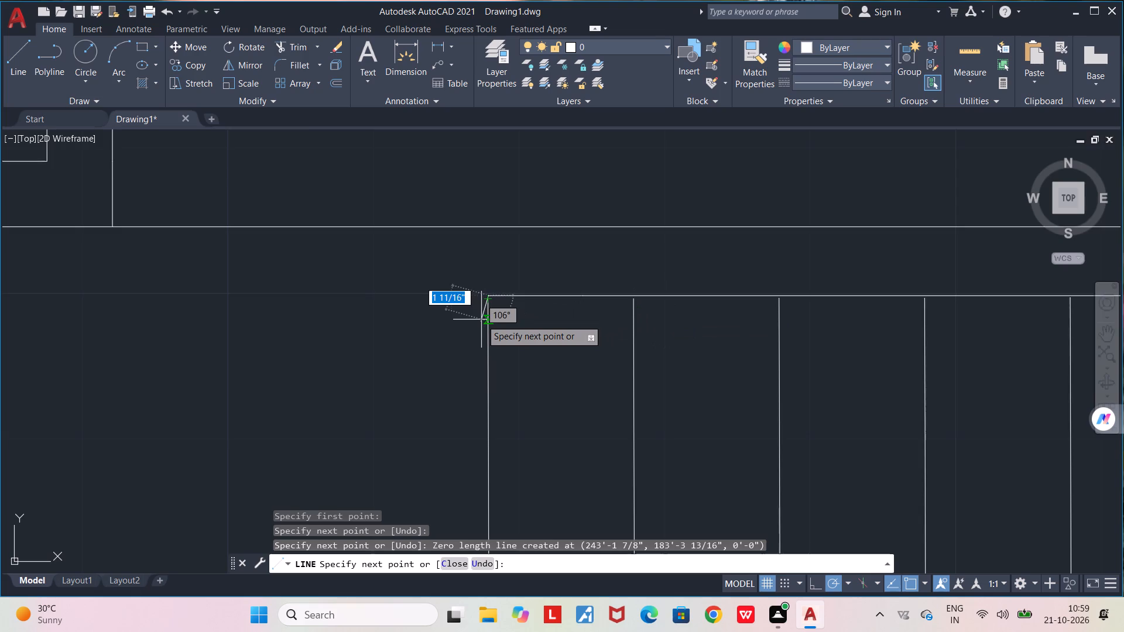
scroll(482, 320, "up", 5)
middle_click_drag(502, 321, 527, 525)
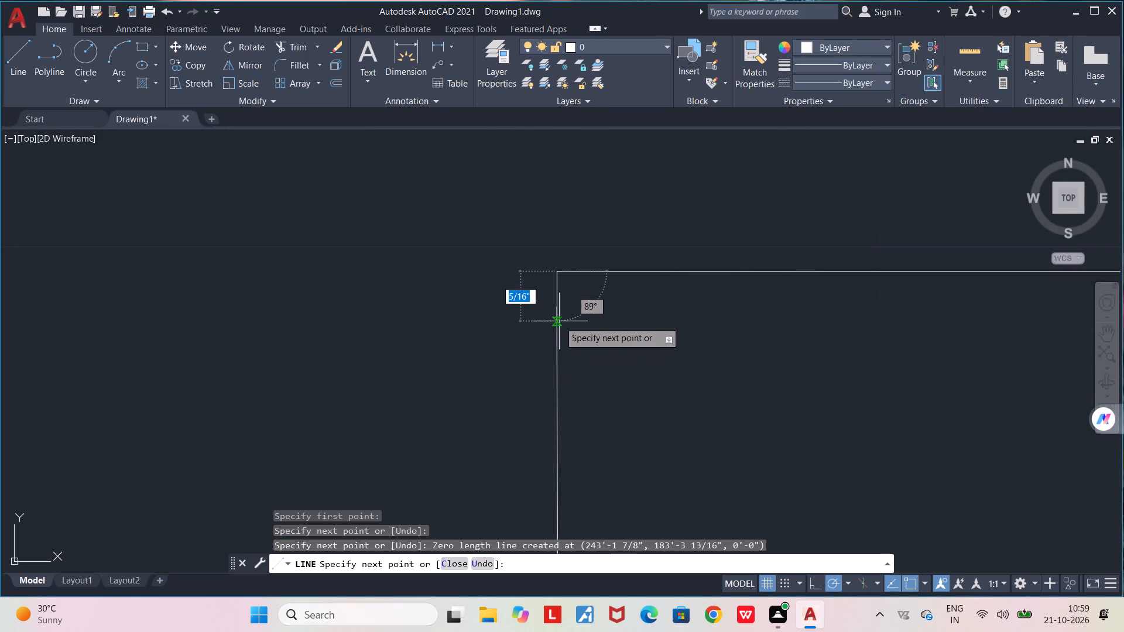
left_click(557, 309)
key("space")
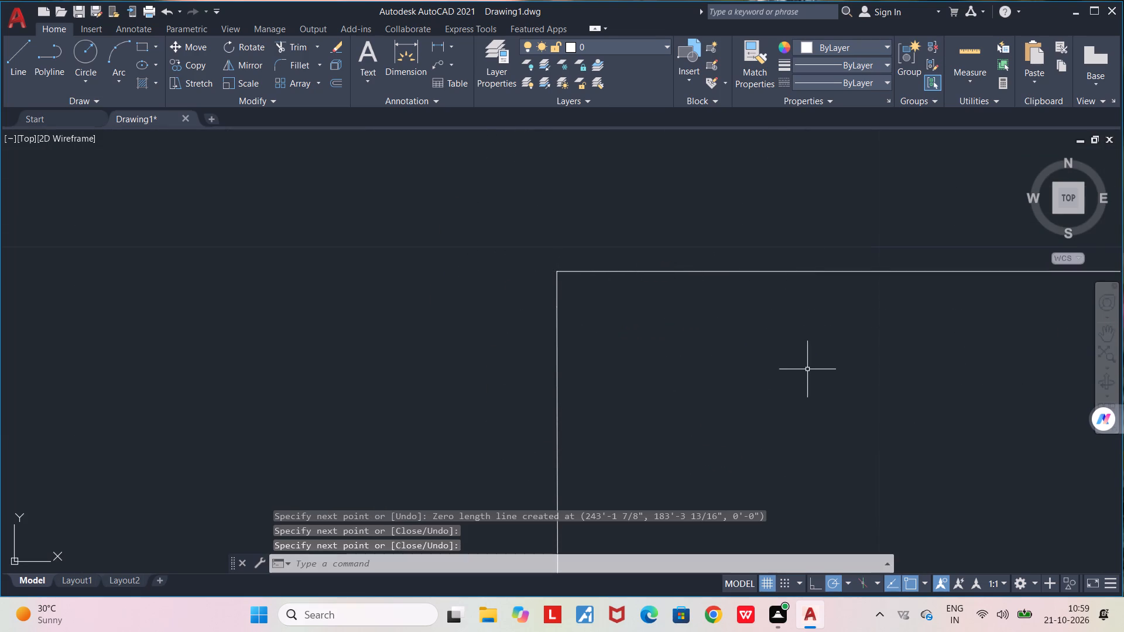
Examine the staircase and the rest of the house floor plan, down to the southern rooms.
scroll(766, 383, "down", 2)
middle_click_drag(797, 404, 680, 249)
scroll(680, 249, "down", 4)
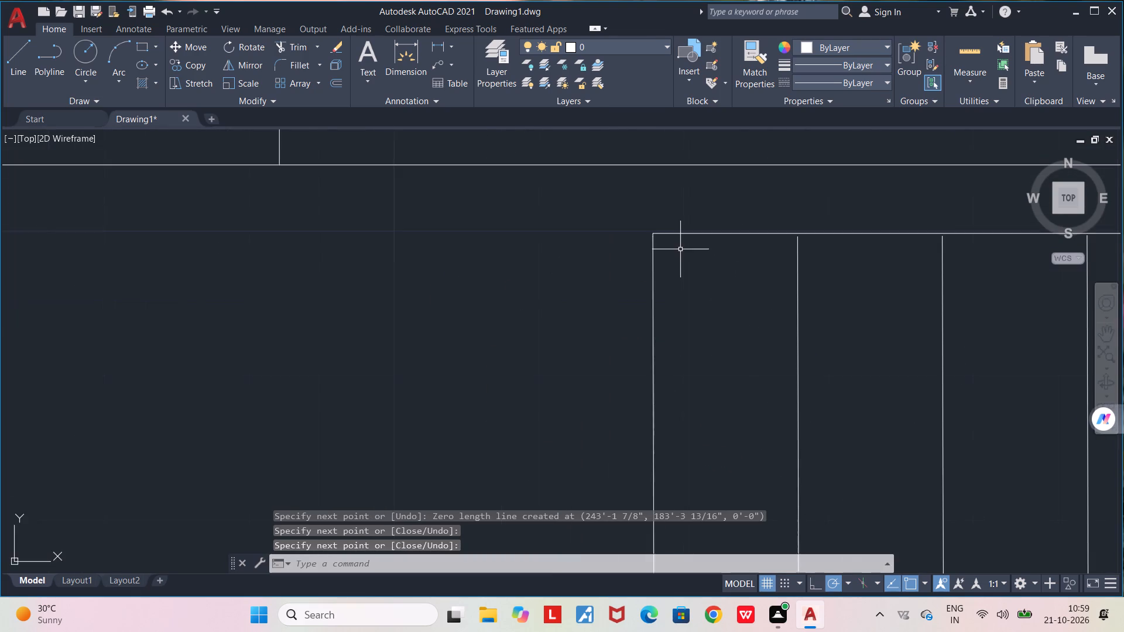
scroll(680, 249, "down", 3)
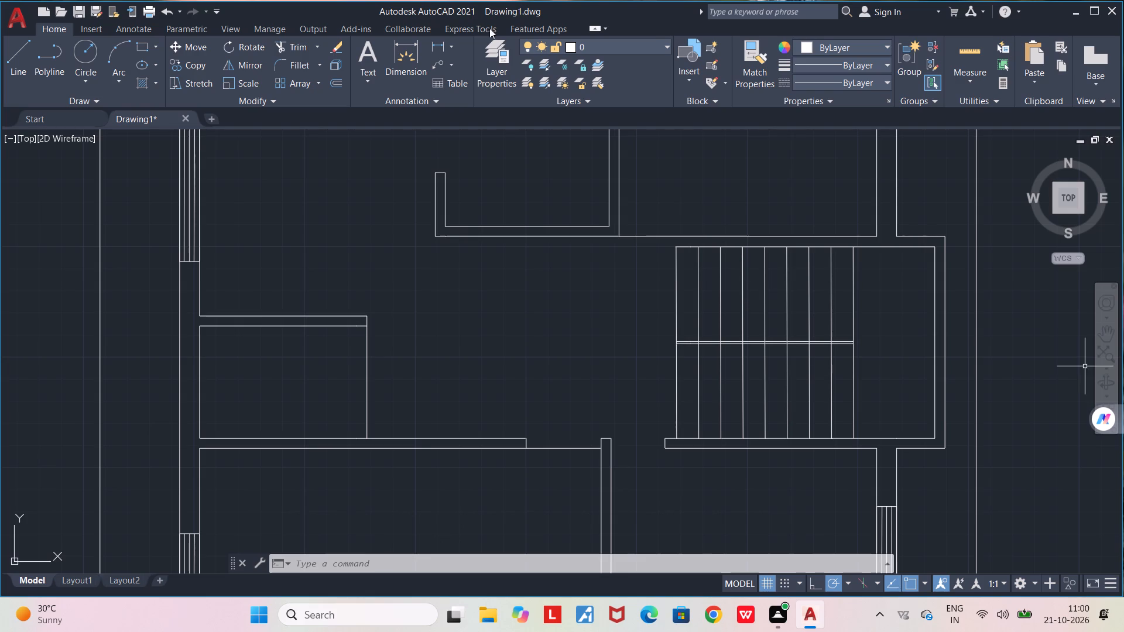
scroll(495, 378, "down", 4)
scroll(486, 426, "up", 2)
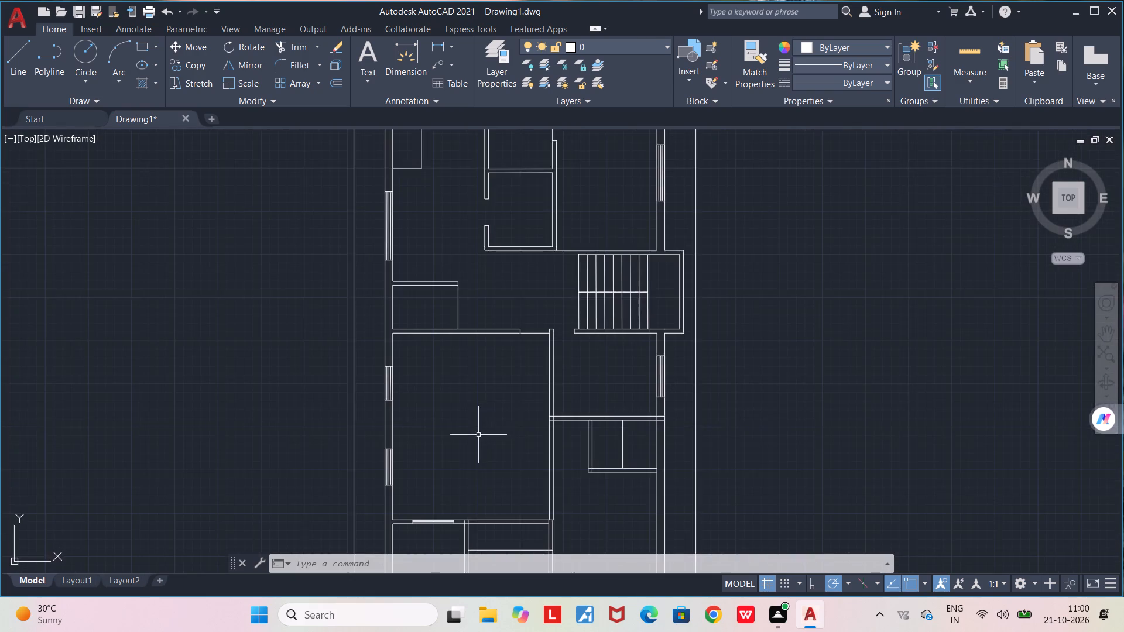
middle_click_drag(476, 431, 529, 381)
scroll(529, 381, "down", 2)
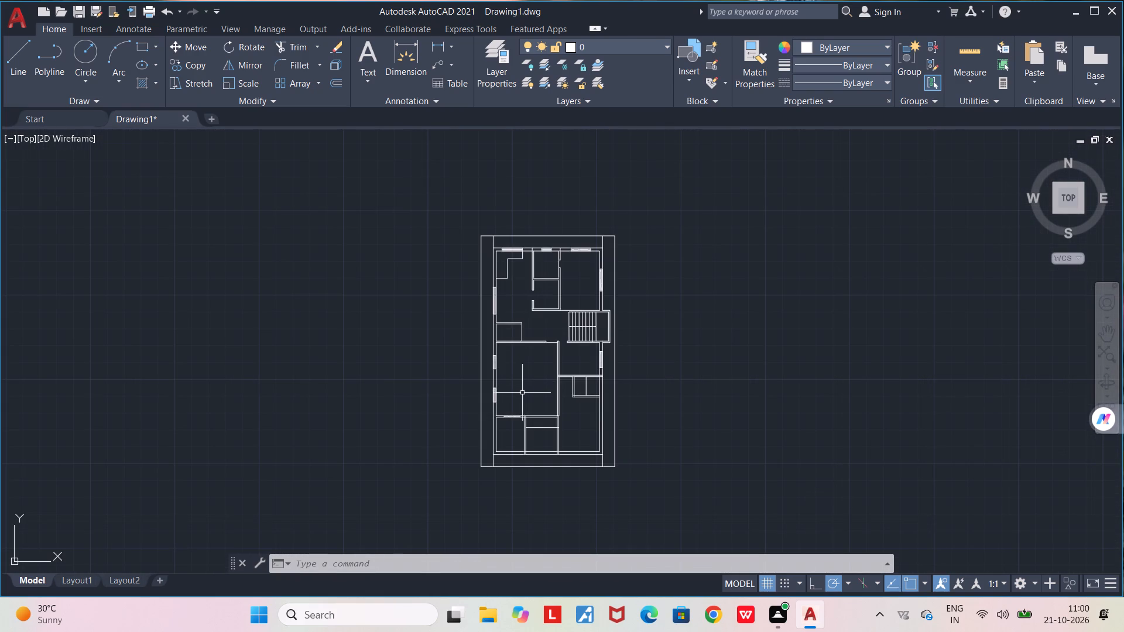
scroll(583, 398, "up", 3)
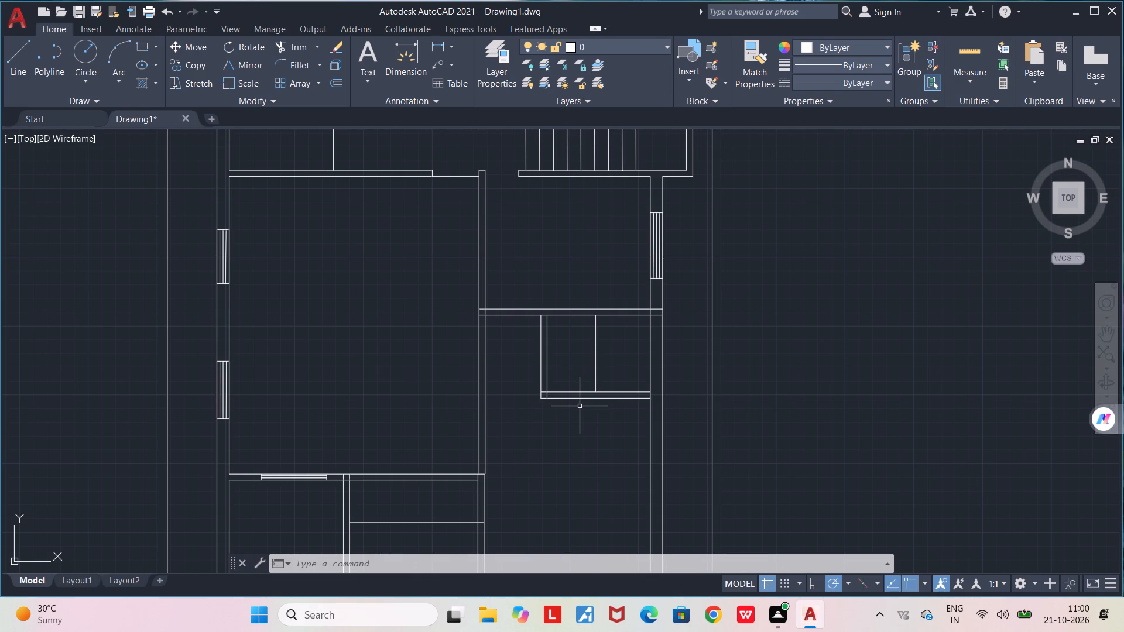
scroll(578, 410, "down", 1)
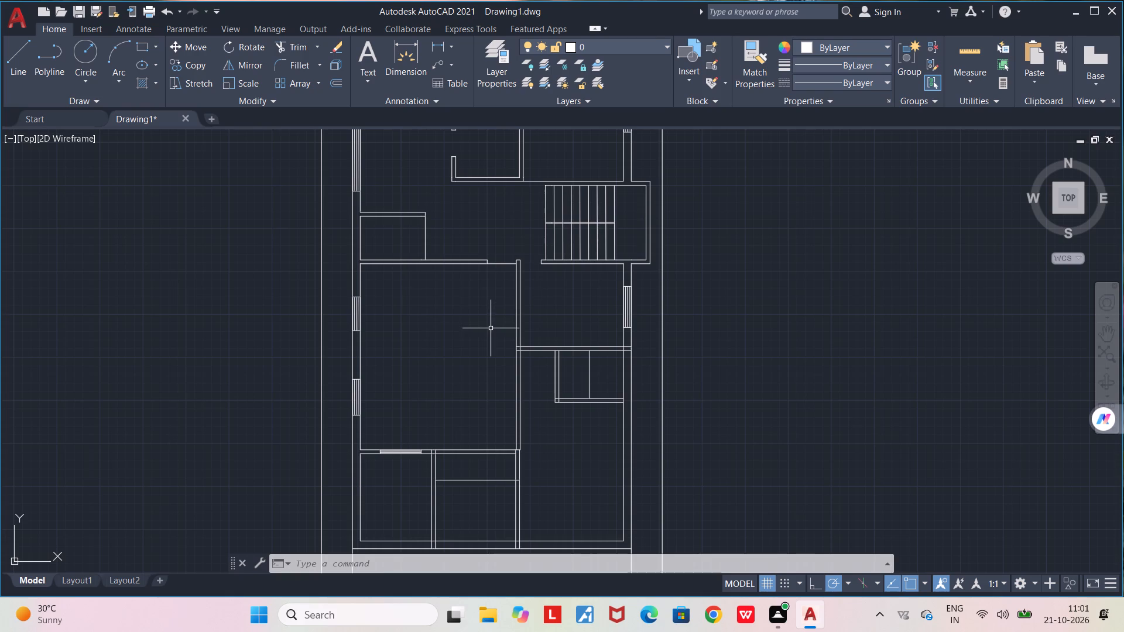
middle_click_drag(446, 387, 451, 286)
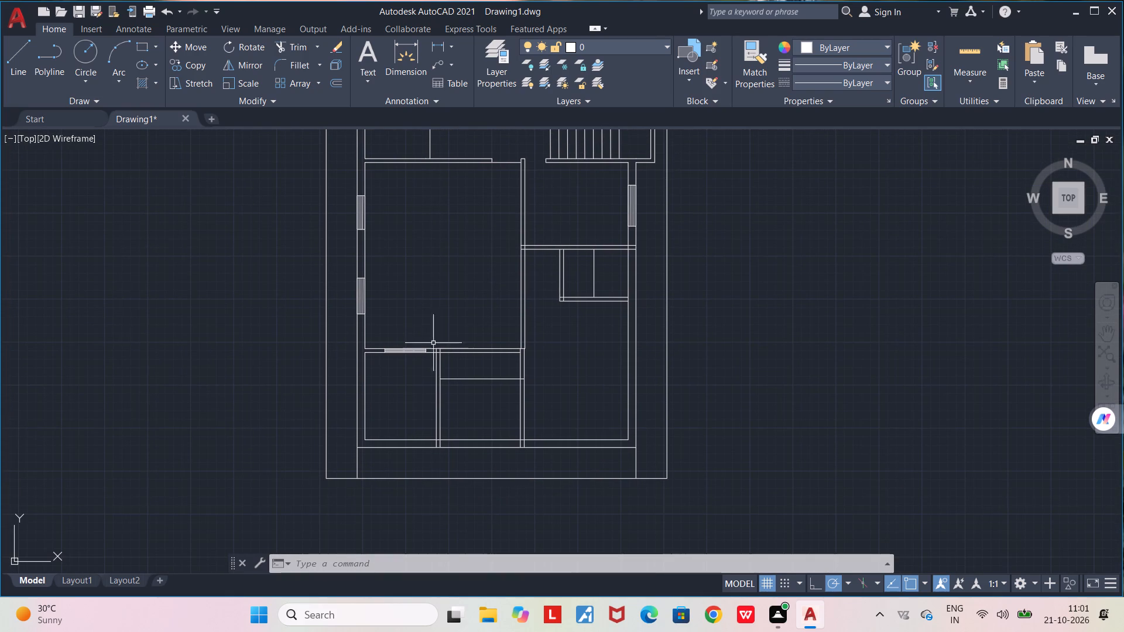
Trim the crossing wall lines where the partition between the two southwest rooms meets the wall below the large room.
scroll(439, 372, "up", 4)
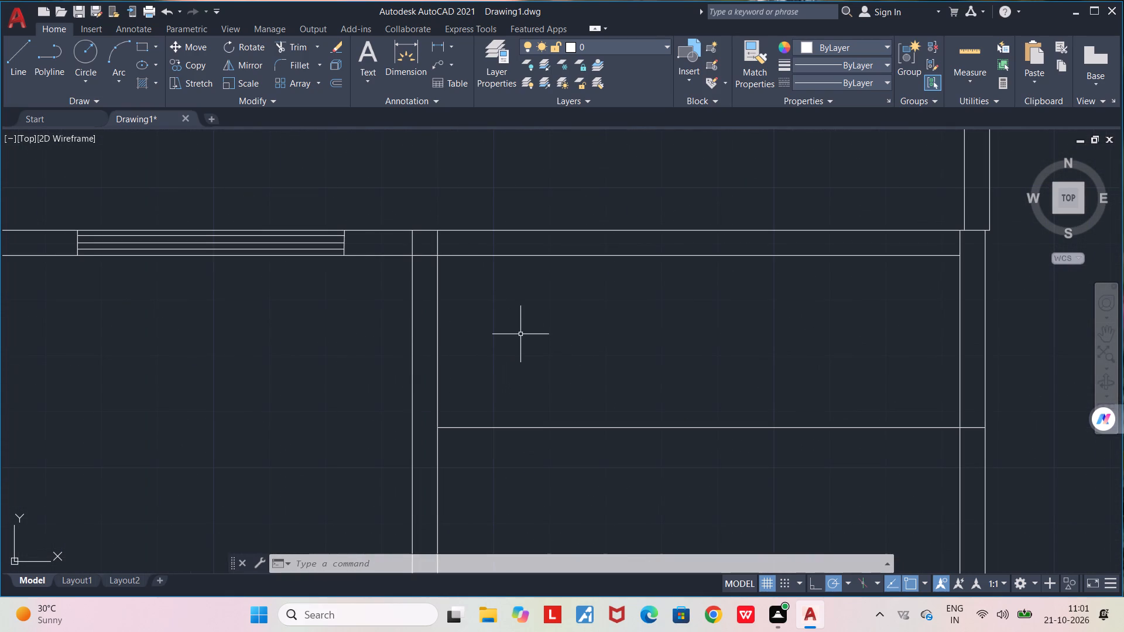
middle_click_drag(520, 332, 608, 395)
scroll(606, 394, "down", 1)
middle_click_drag(621, 372, 461, 377)
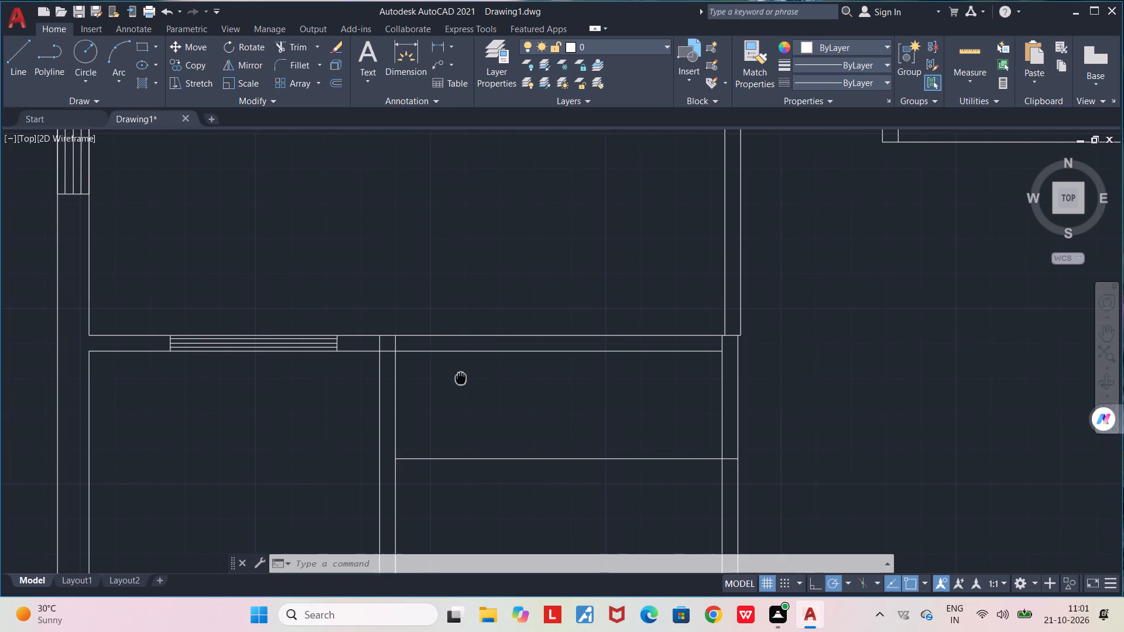
middle_click_drag(461, 377, 460, 377)
type("TR")
key("Return")
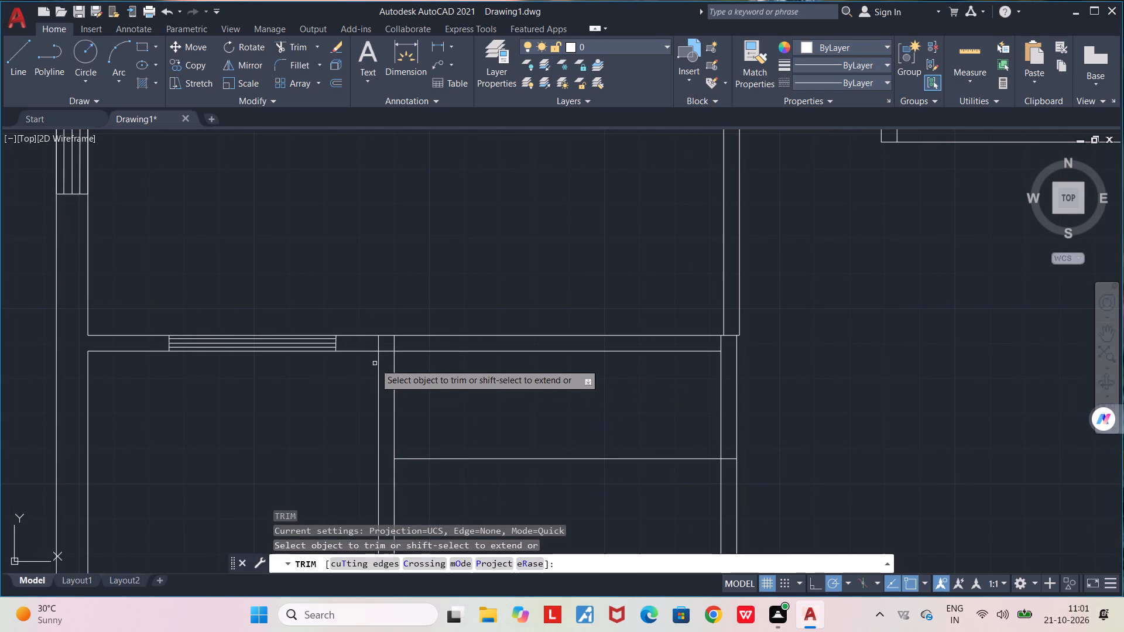
scroll(375, 363, "up", 3)
left_click_drag(363, 284, 429, 338)
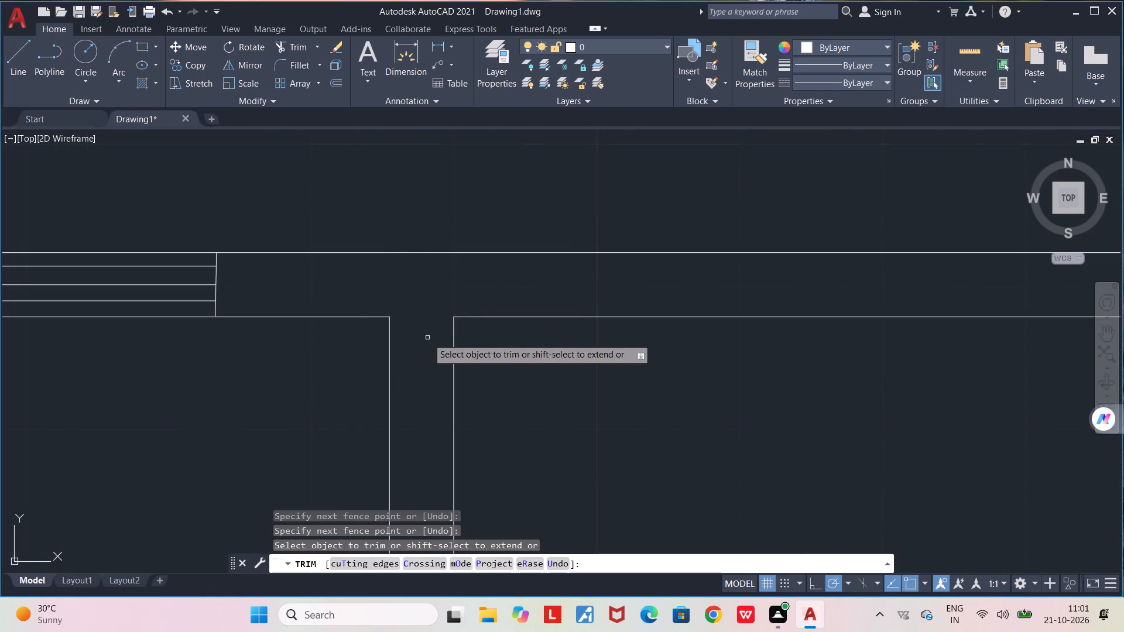
scroll(427, 338, "down", 3)
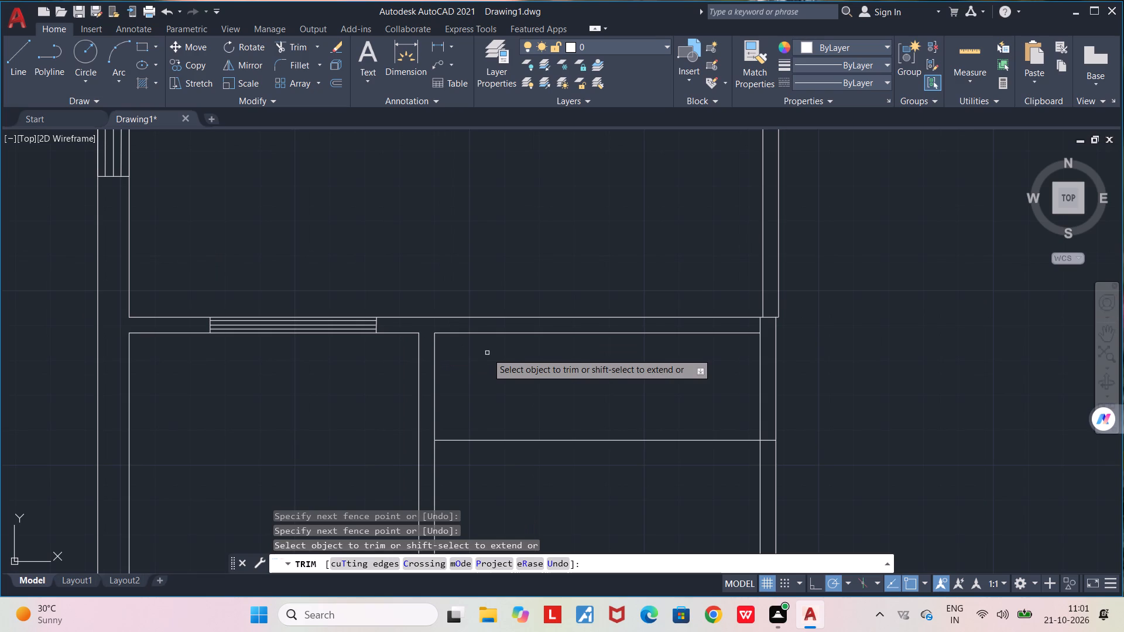
key("space")
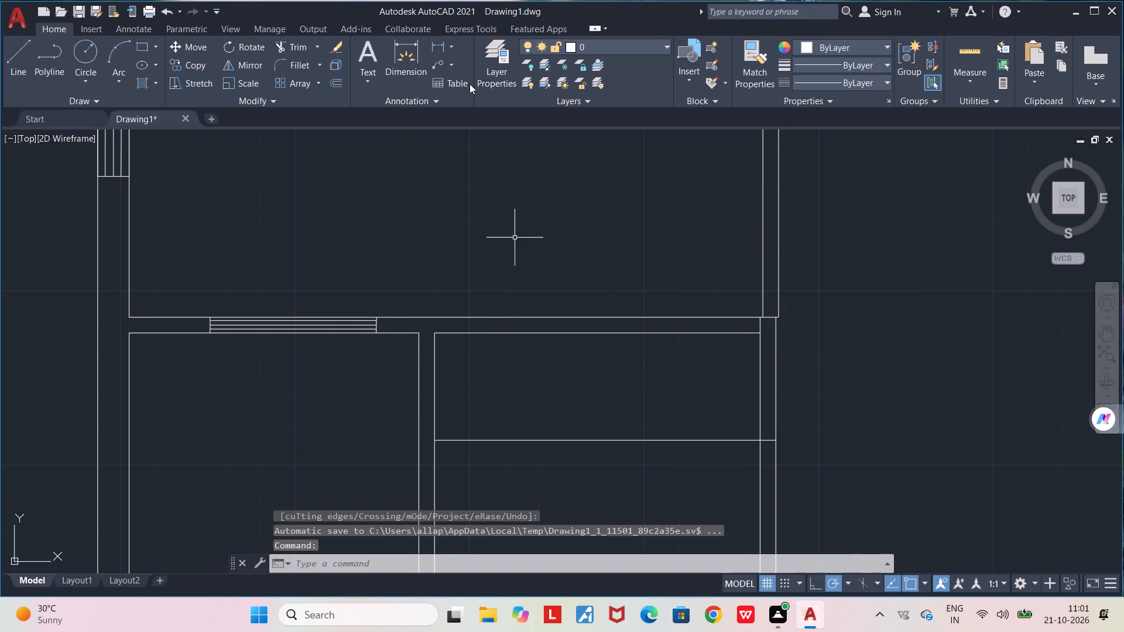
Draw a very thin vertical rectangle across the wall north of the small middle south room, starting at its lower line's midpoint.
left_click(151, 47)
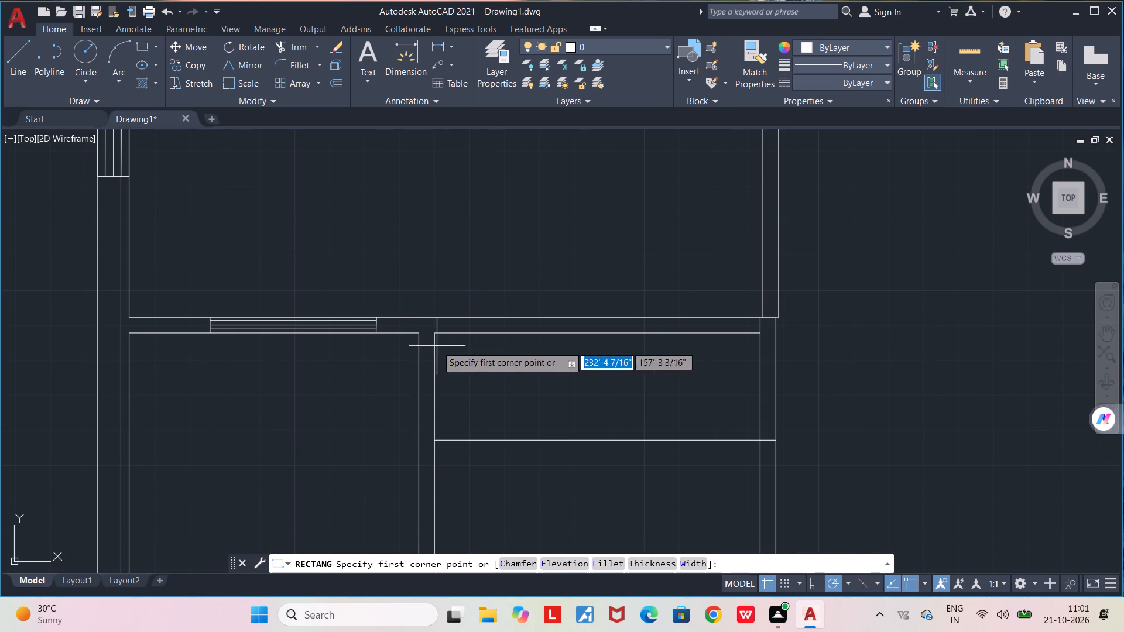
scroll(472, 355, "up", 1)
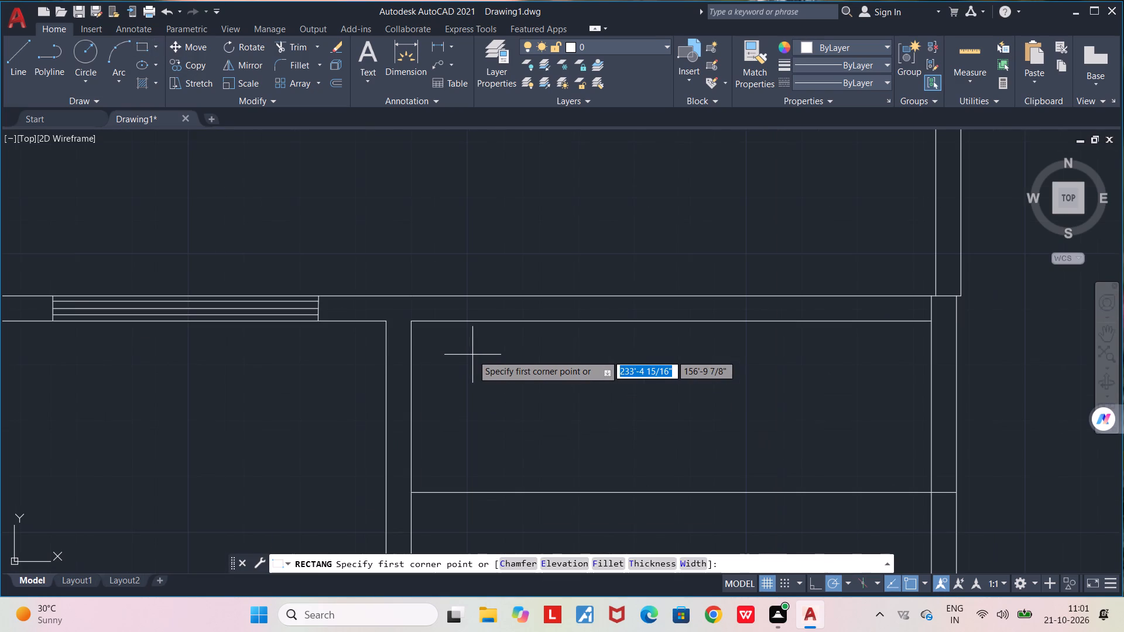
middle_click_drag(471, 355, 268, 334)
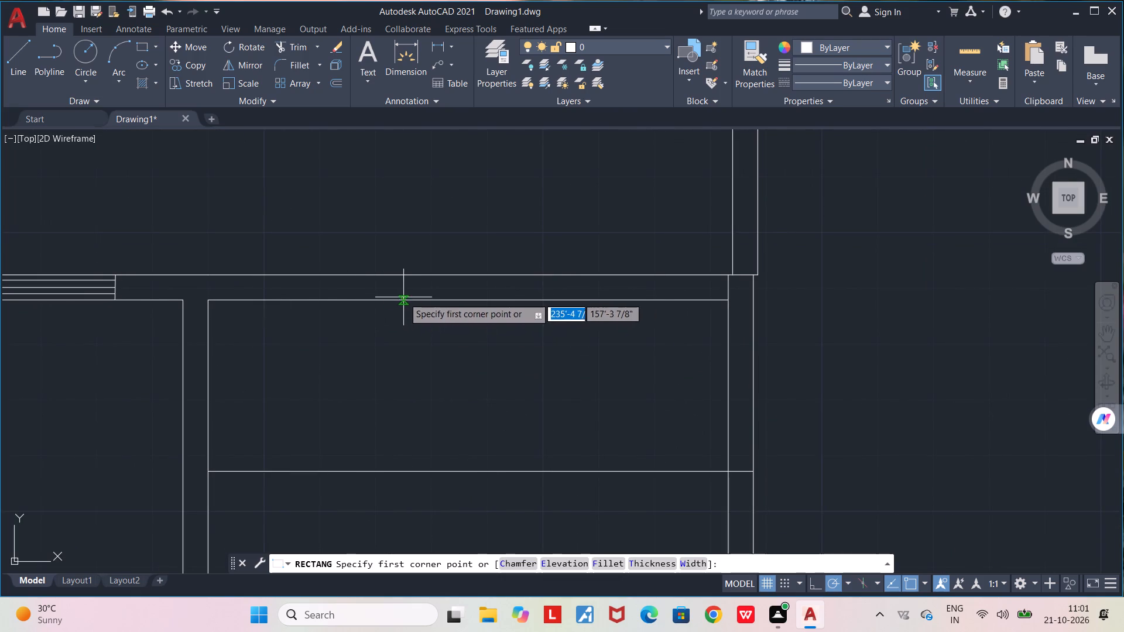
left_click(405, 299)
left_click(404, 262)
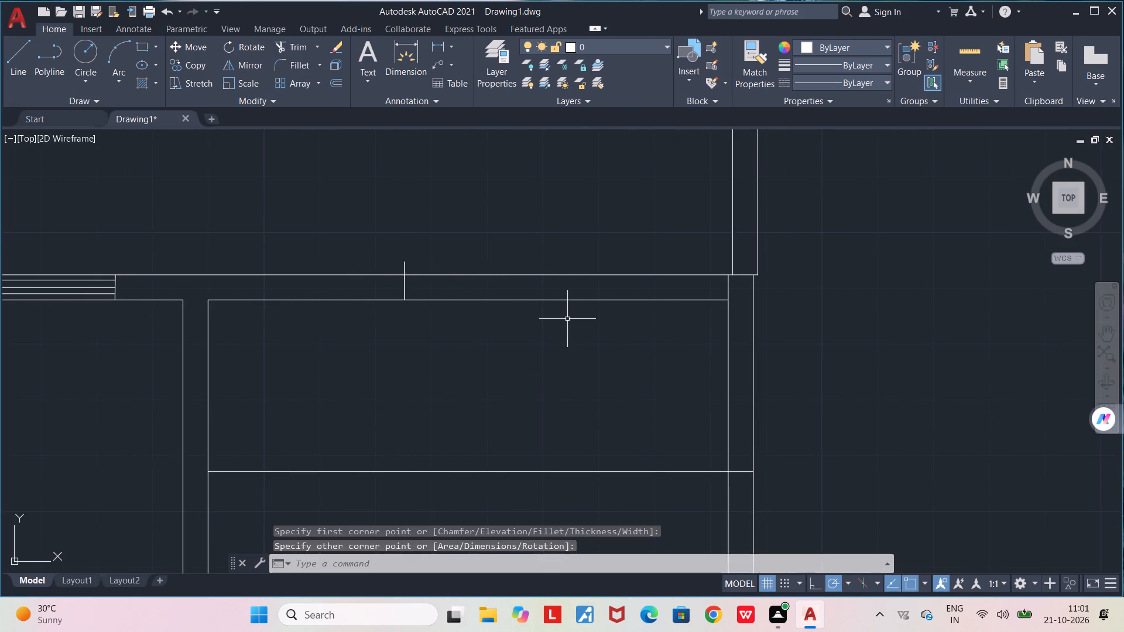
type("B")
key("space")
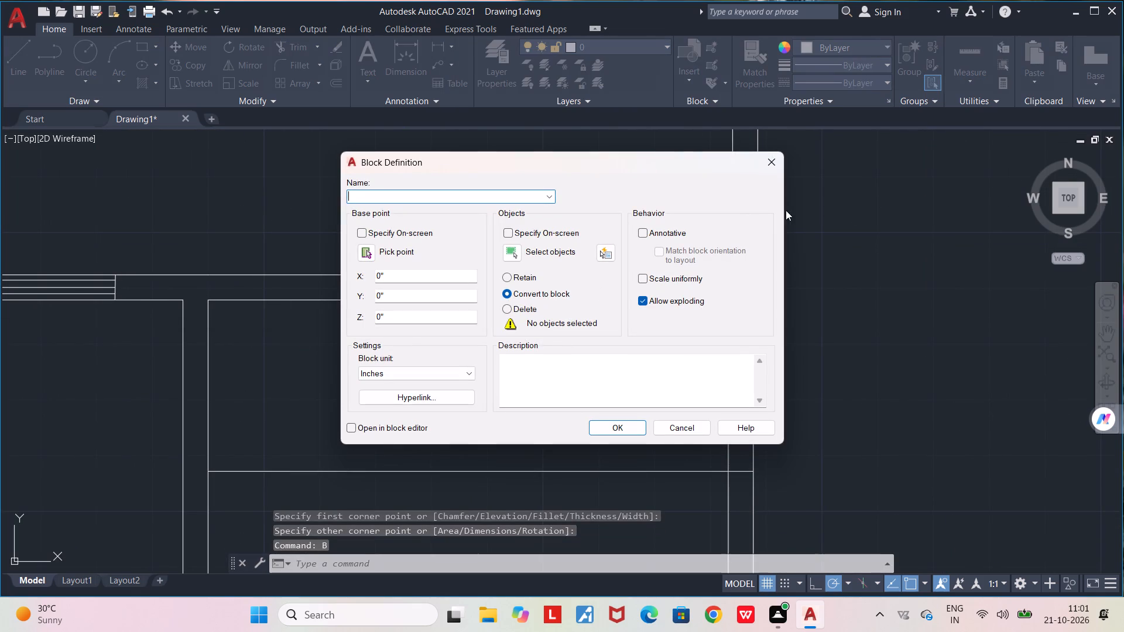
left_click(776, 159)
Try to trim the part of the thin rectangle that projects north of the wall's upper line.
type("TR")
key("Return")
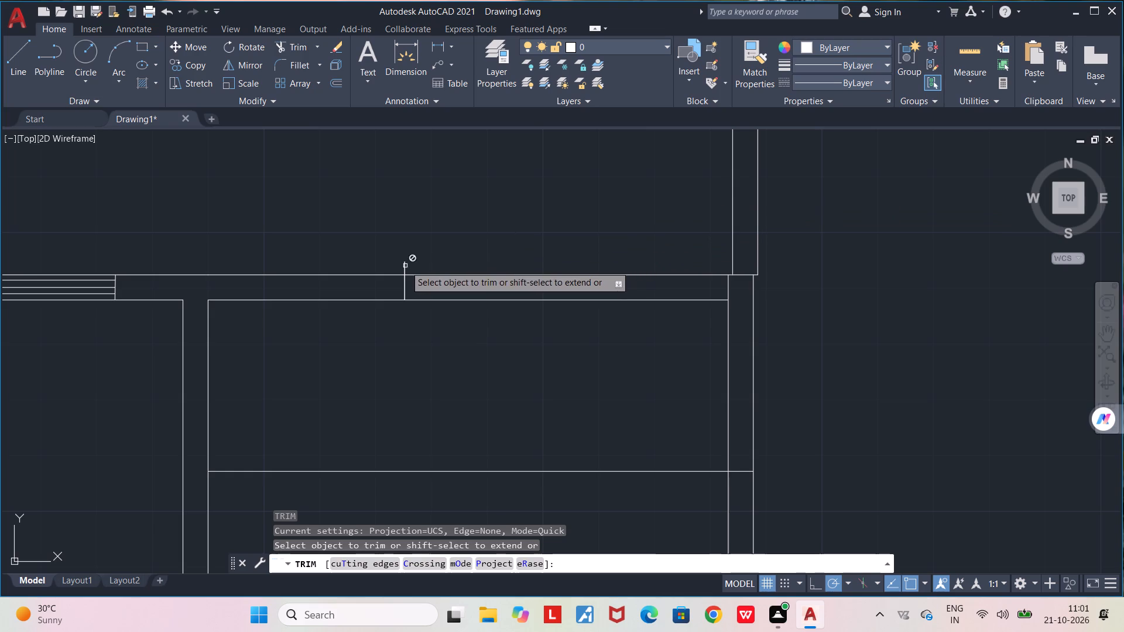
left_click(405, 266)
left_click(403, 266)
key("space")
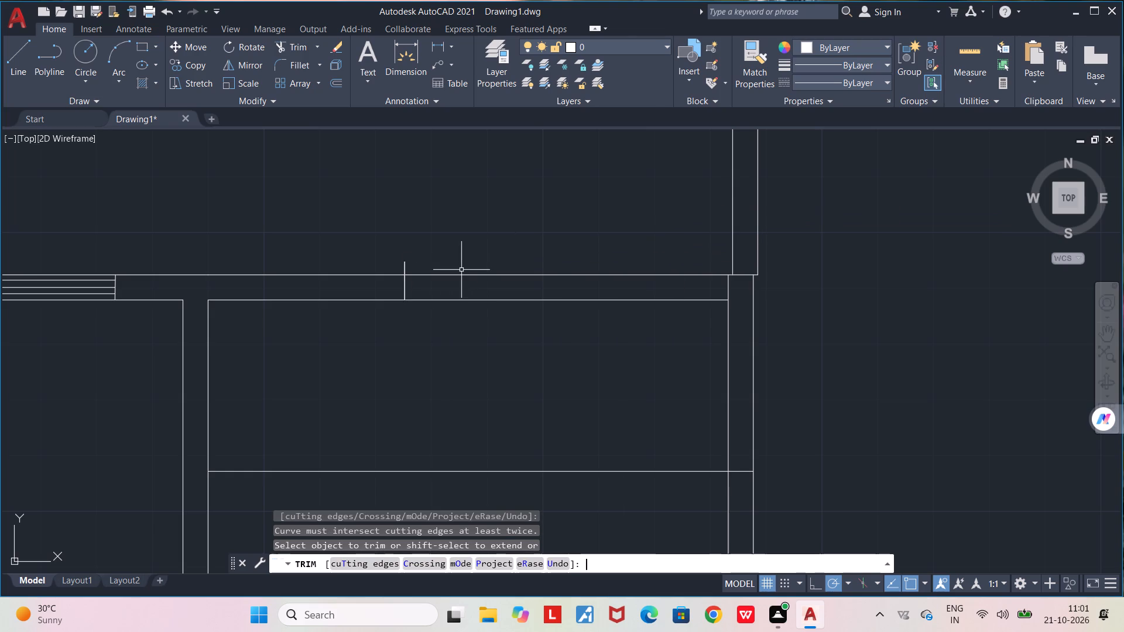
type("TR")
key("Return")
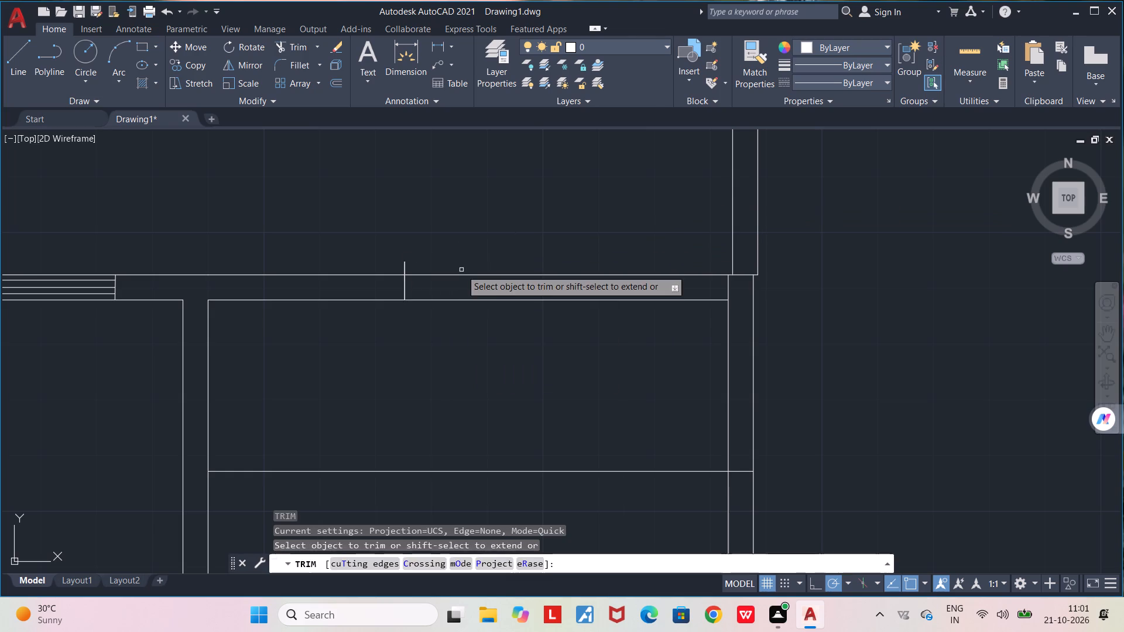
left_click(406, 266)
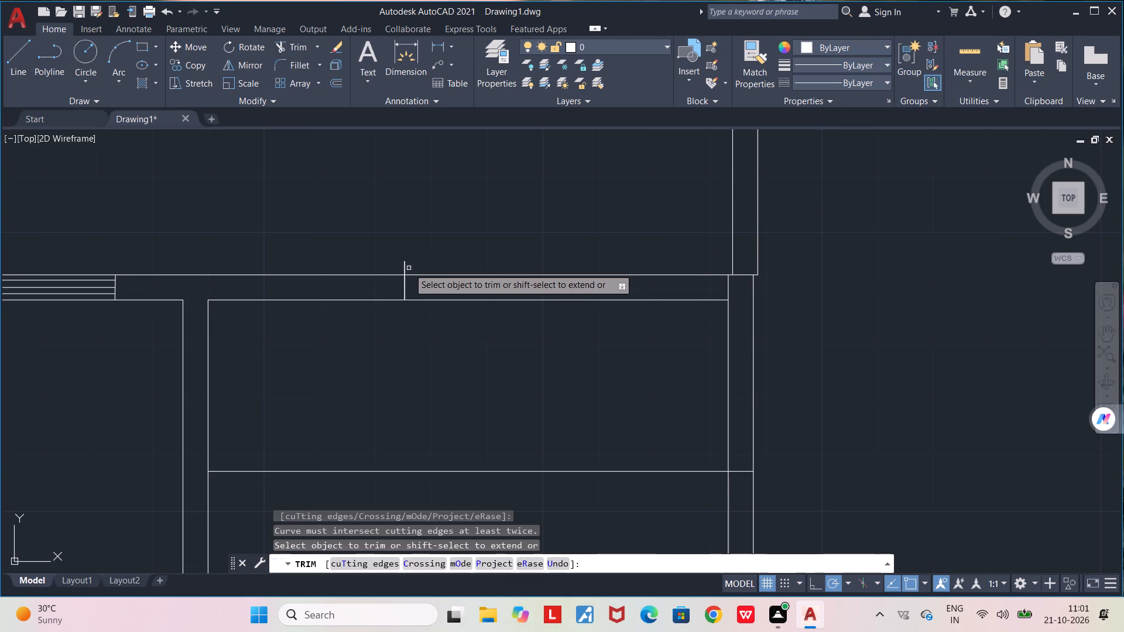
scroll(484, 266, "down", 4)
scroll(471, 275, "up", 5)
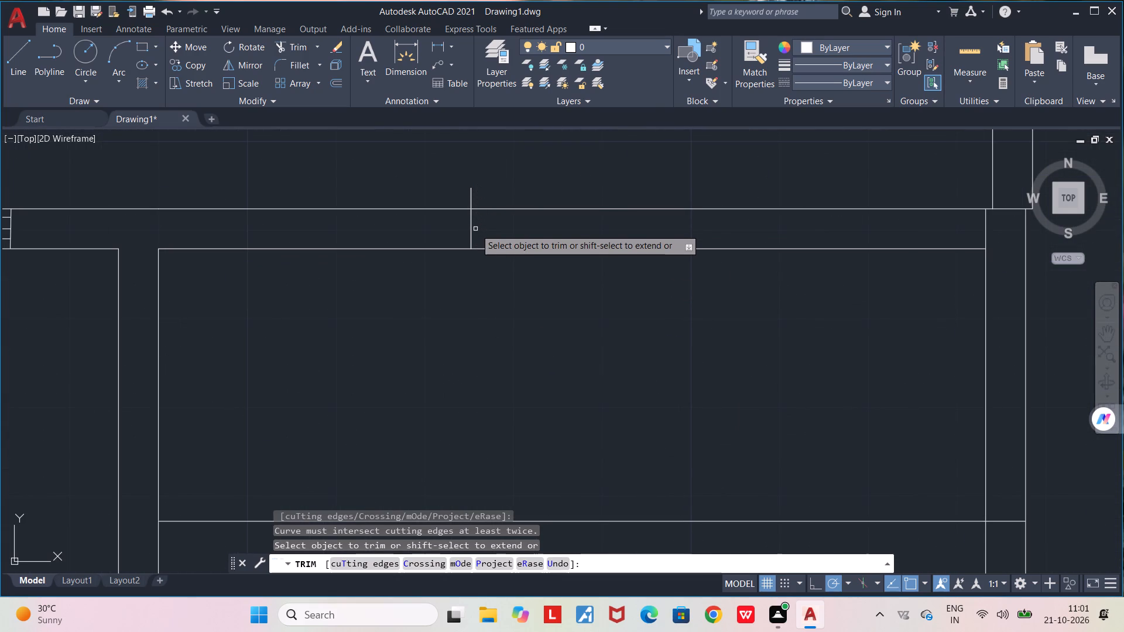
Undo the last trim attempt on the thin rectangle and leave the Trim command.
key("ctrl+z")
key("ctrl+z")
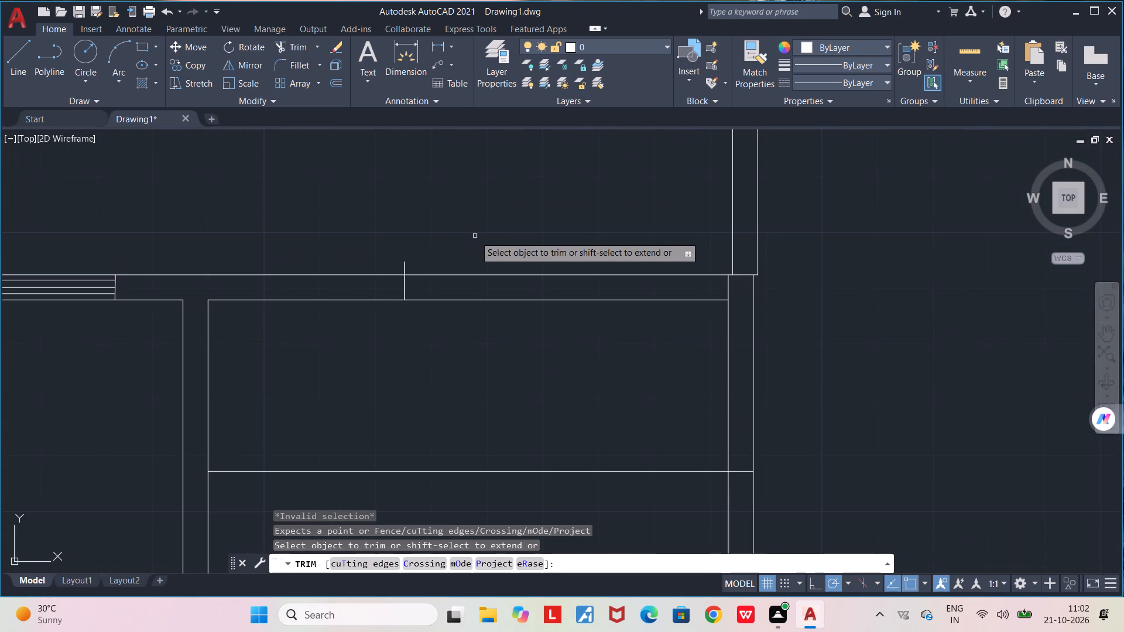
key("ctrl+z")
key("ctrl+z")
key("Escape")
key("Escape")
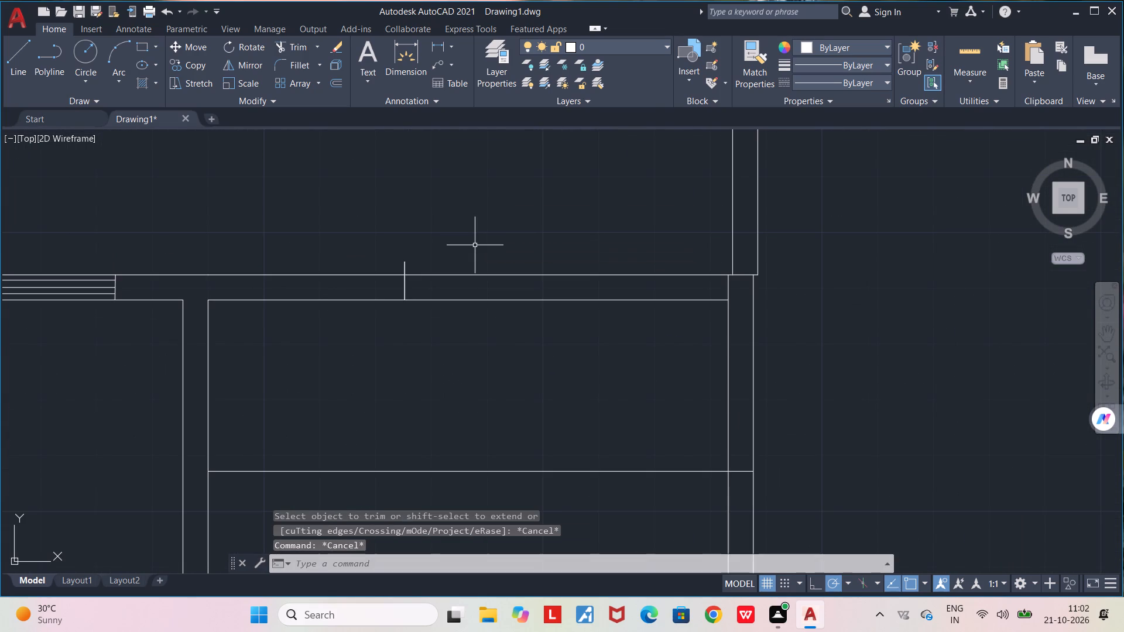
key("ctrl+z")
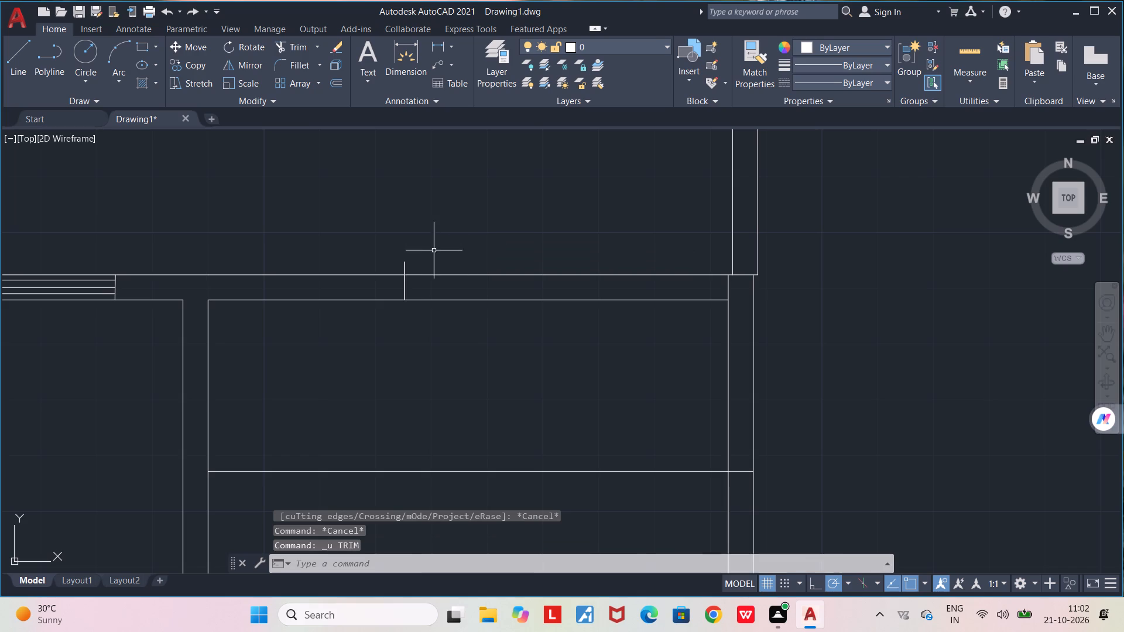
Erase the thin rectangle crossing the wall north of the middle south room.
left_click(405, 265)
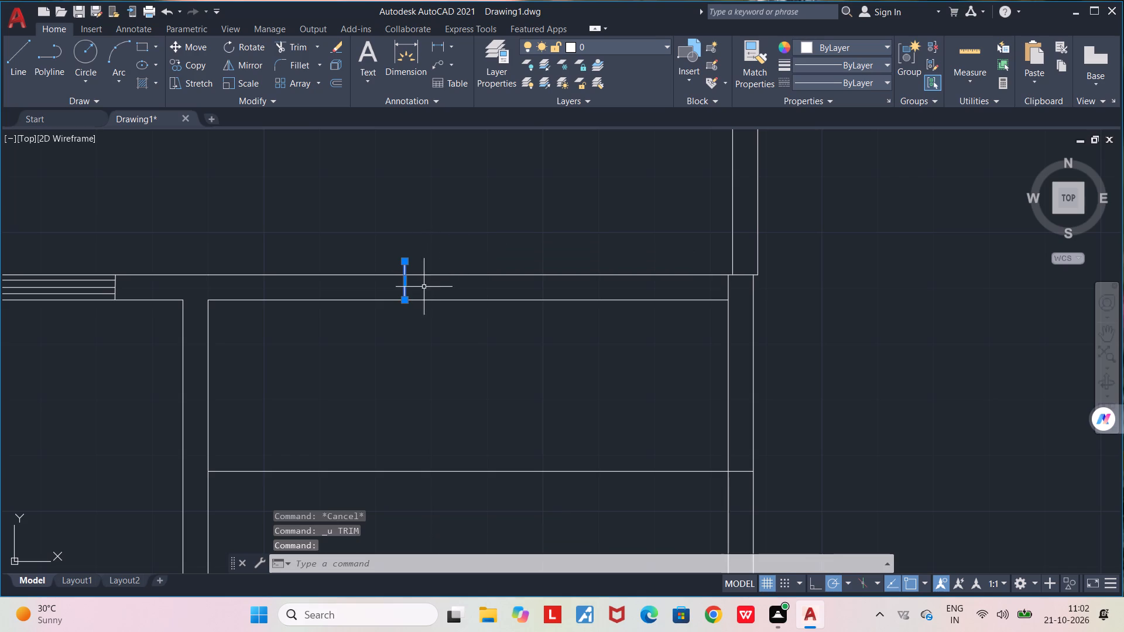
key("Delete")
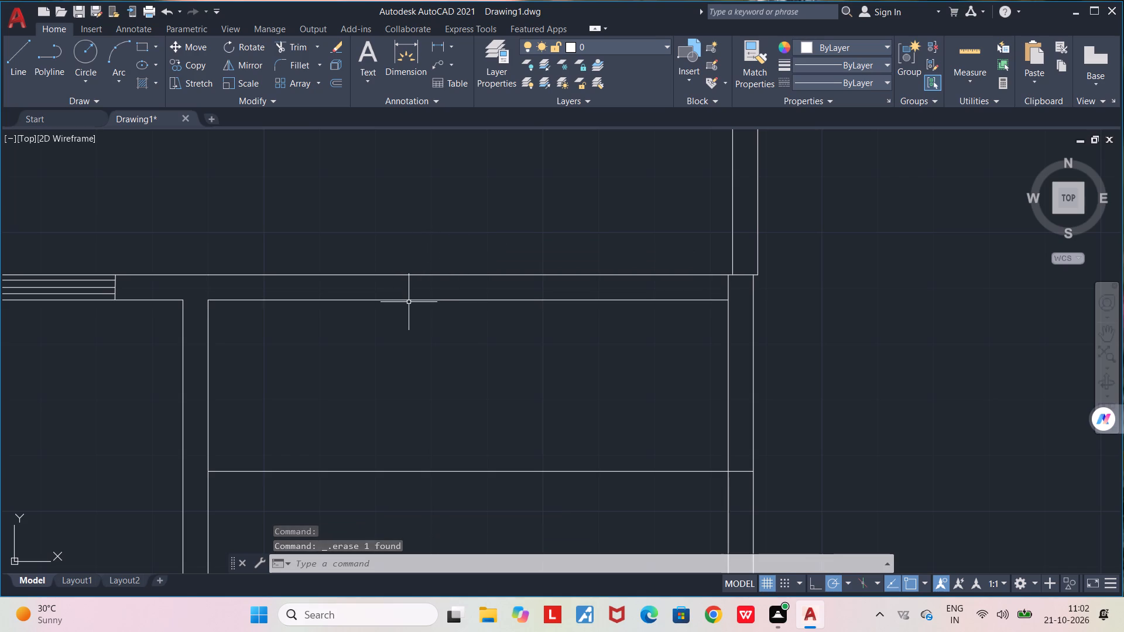
Draw a line from the midpoint of the middle south room's north wall lower line, running north past the wall's upper line.
scroll(408, 302, "down", 2)
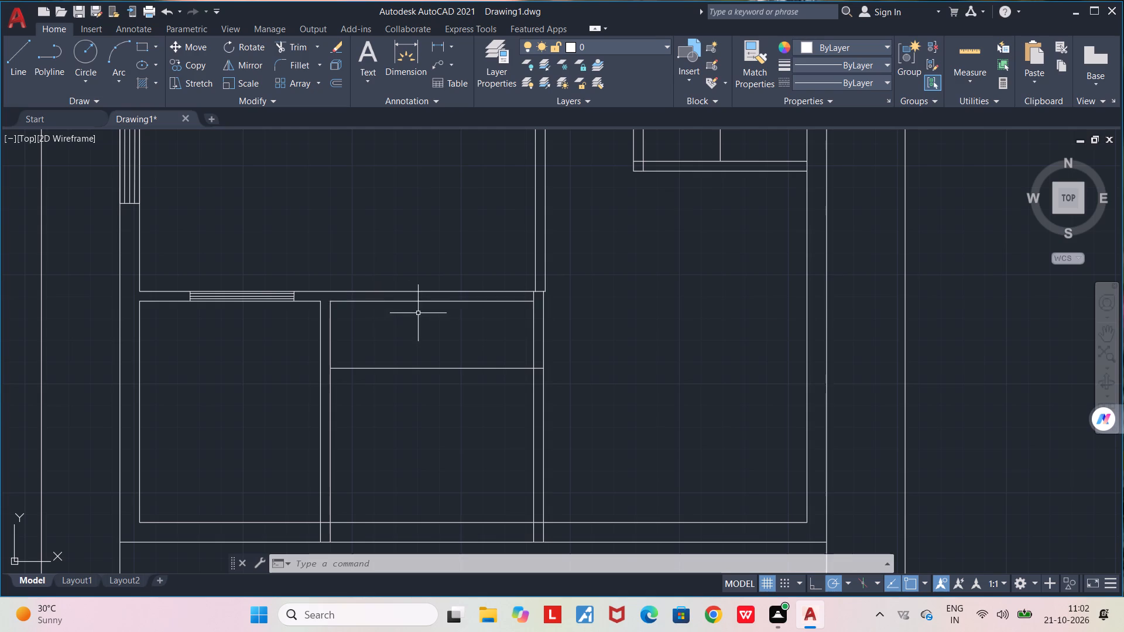
scroll(417, 310, "up", 1)
key("l")
key("Return")
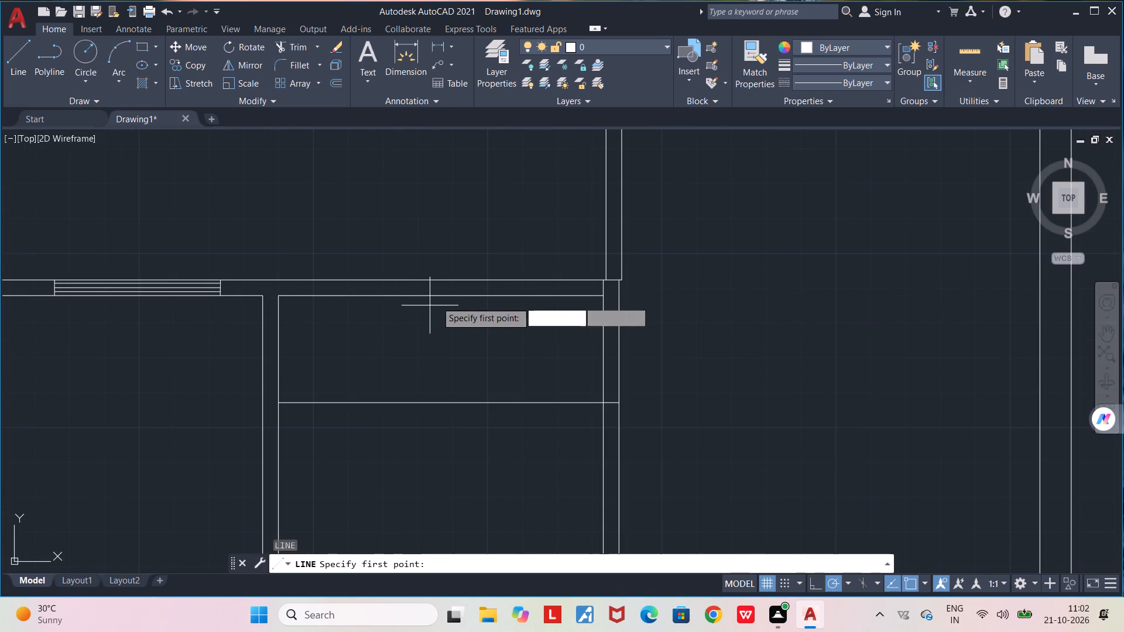
left_click(444, 294)
left_click(443, 237)
key("space")
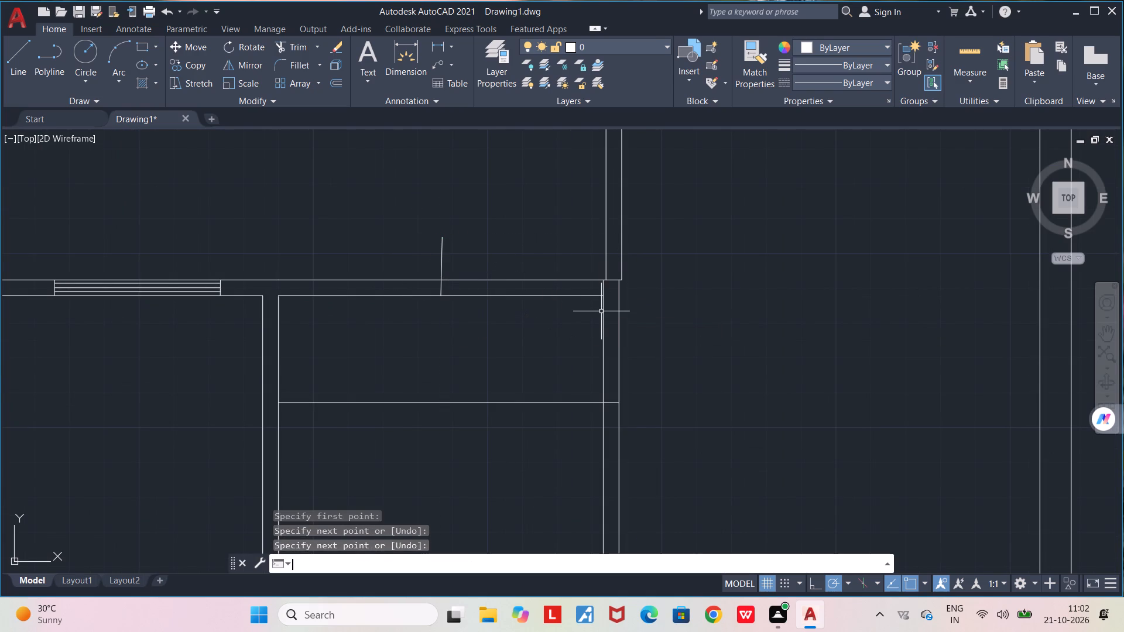
Trim the part of the new line that projects north of the wall's upper line.
type("TR")
key("Return")
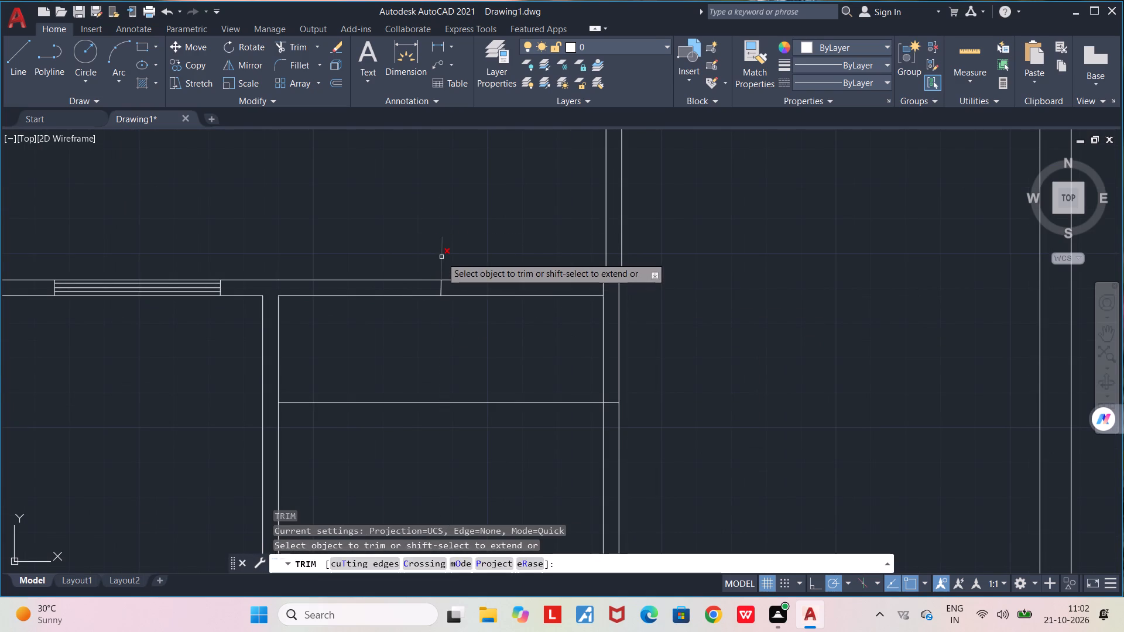
left_click(441, 257)
key("space")
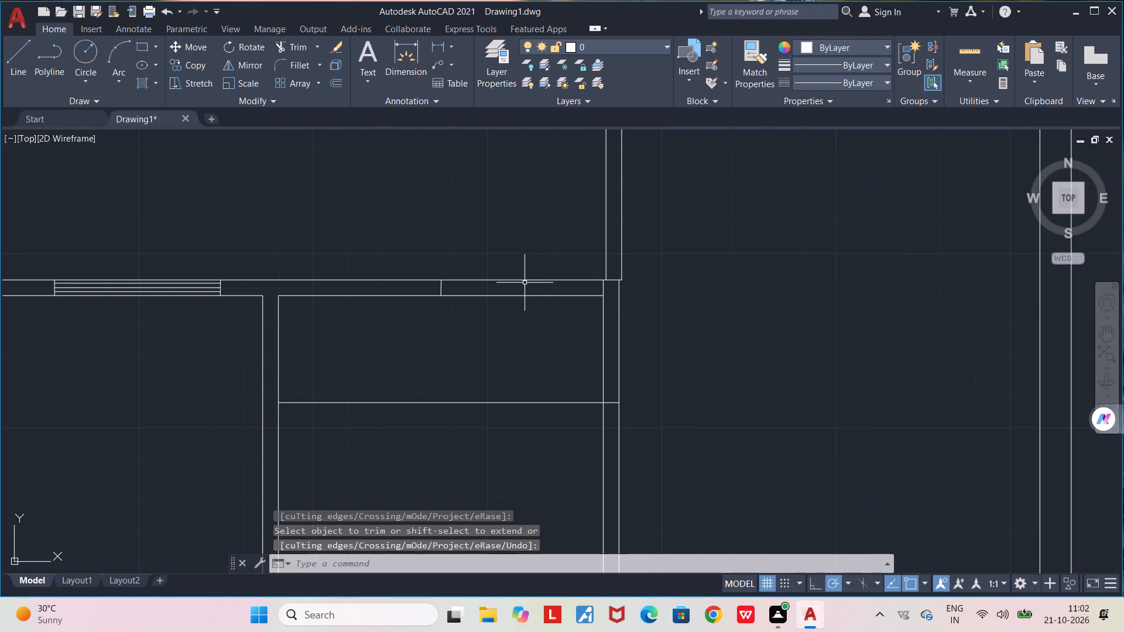
Trim the wall's upper line from the new crossing line east to the central north-south wall.
type("TR")
key("Return")
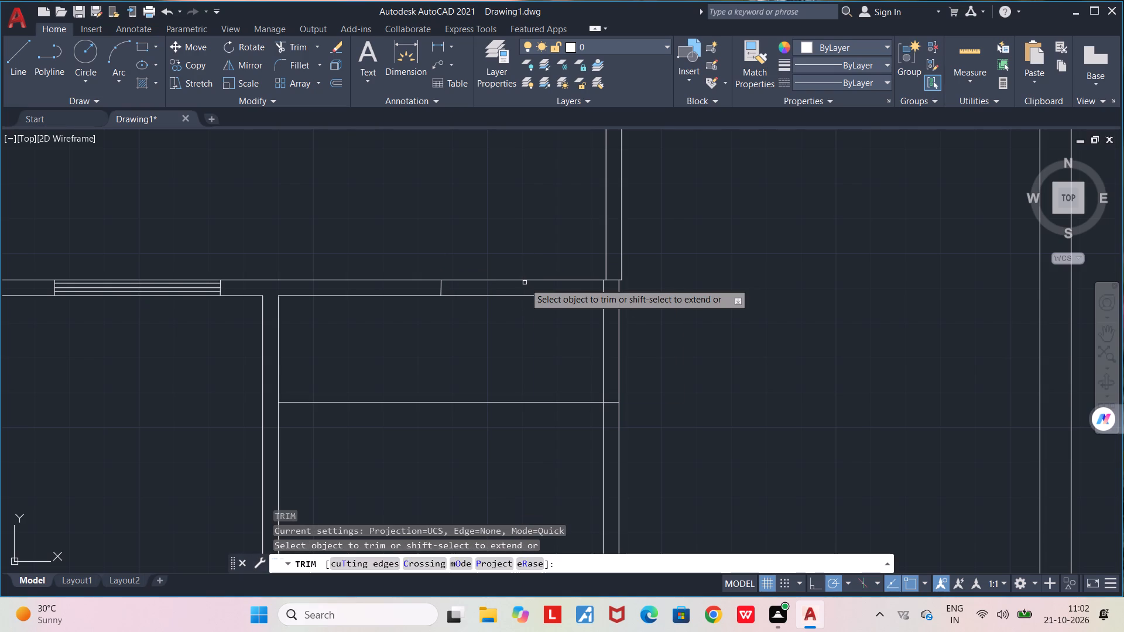
left_click(522, 281)
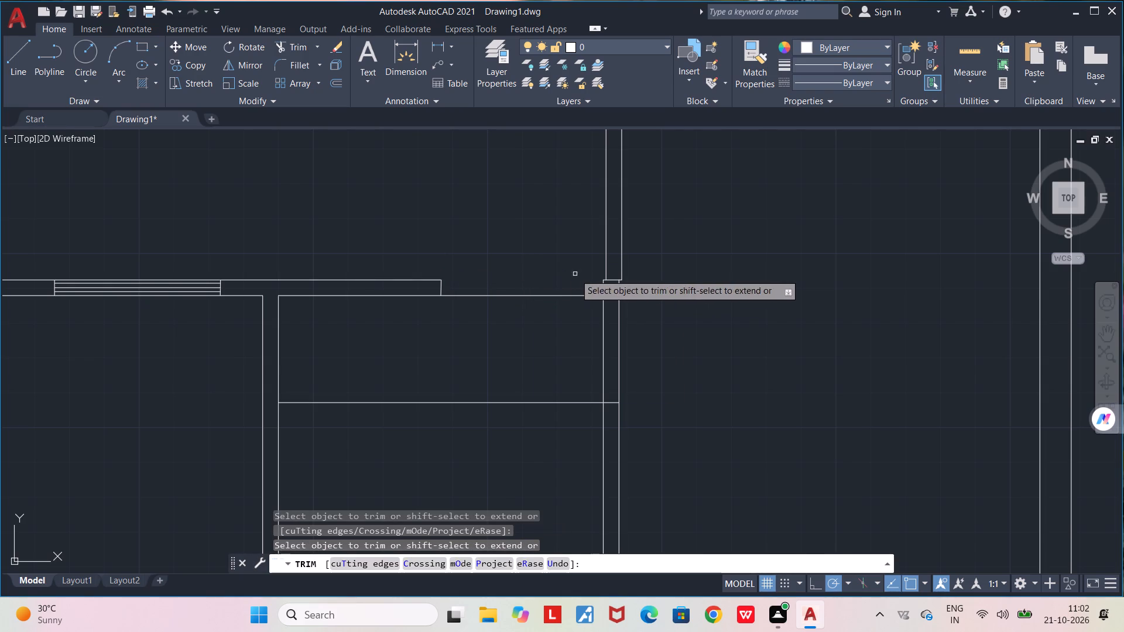
Trim the middle south room's east wall outer line between the upper wall's end and the room's horizontal dividing line.
scroll(612, 303, "up", 1)
middle_click_drag(612, 303, 353, 314)
scroll(353, 314, "down", 2)
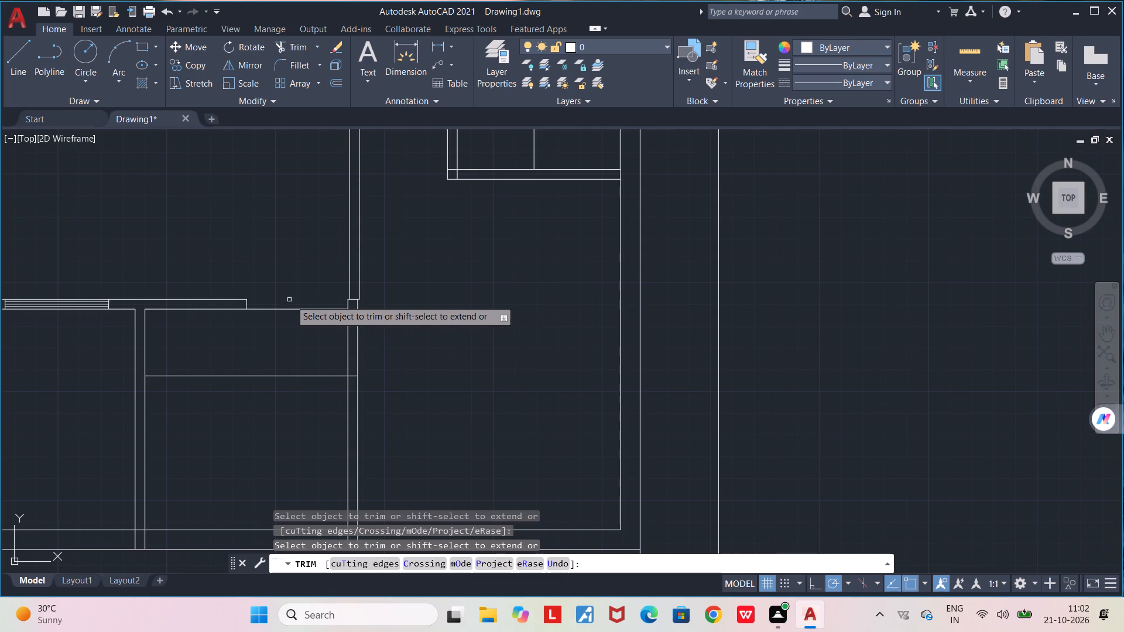
scroll(323, 256, "down", 4)
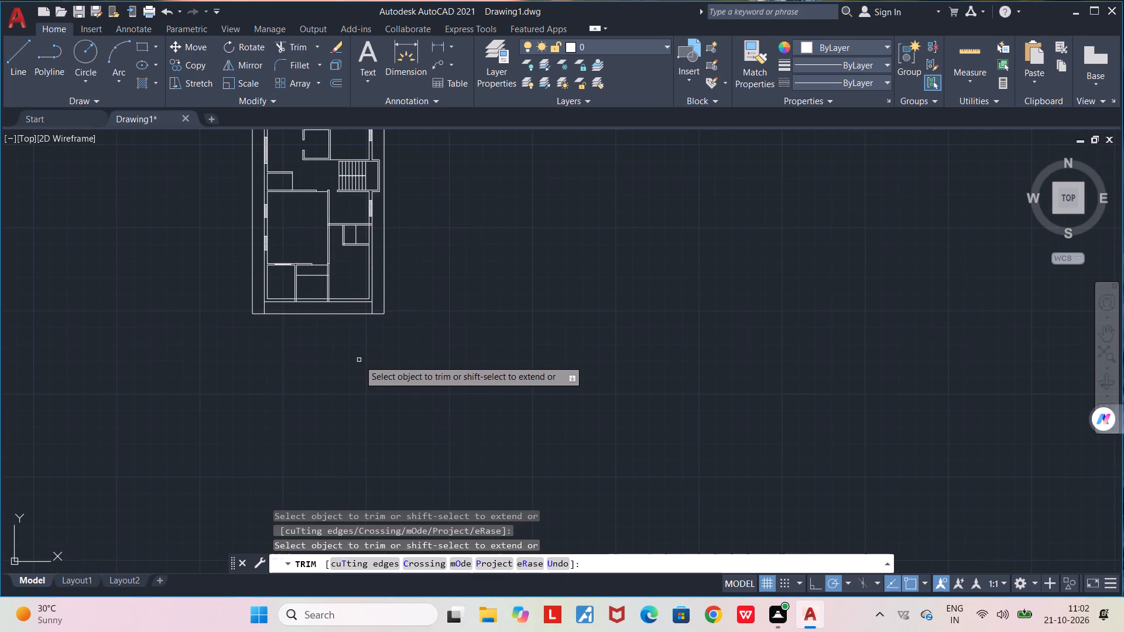
scroll(342, 284, "up", 3)
middle_click_drag(333, 261, 506, 314)
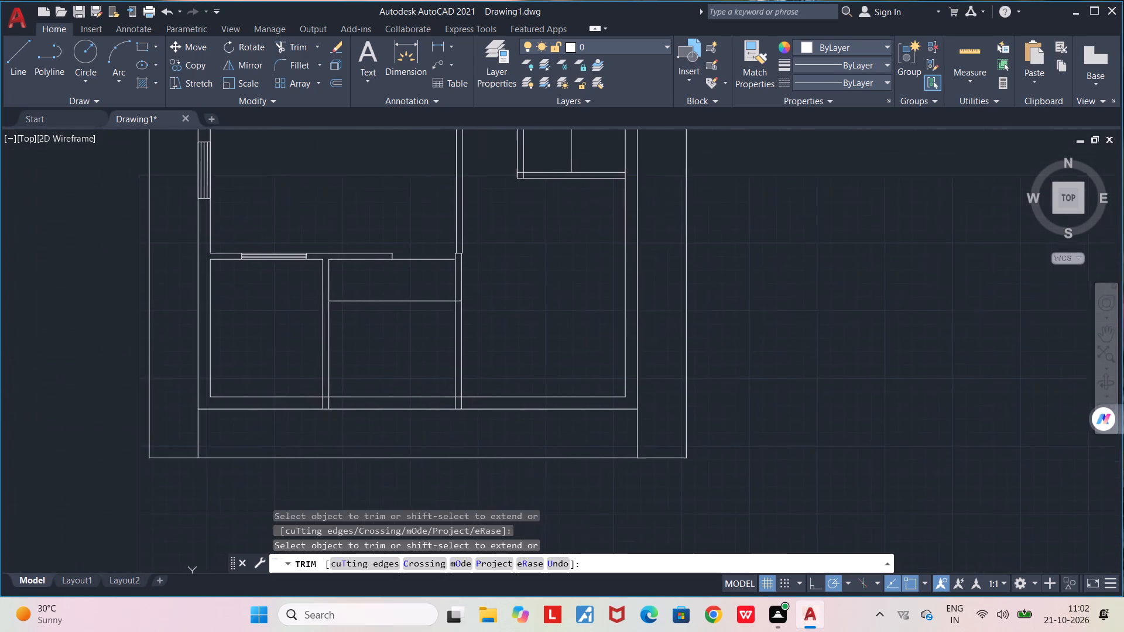
middle_click_drag(506, 314, 552, 346)
scroll(518, 300, "up", 2)
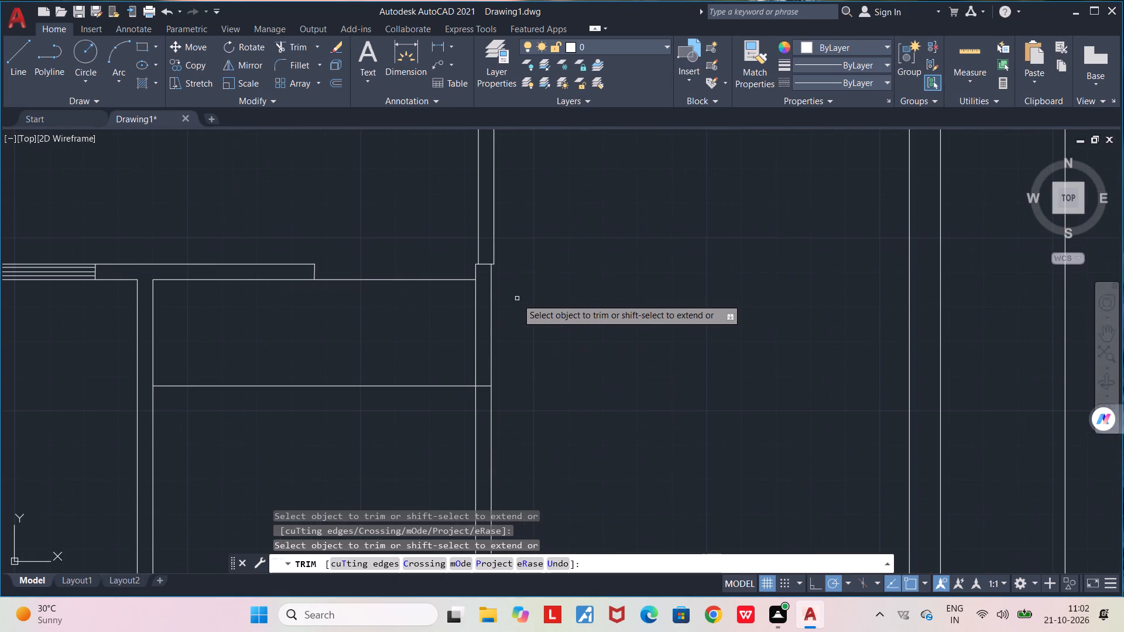
left_click(491, 285)
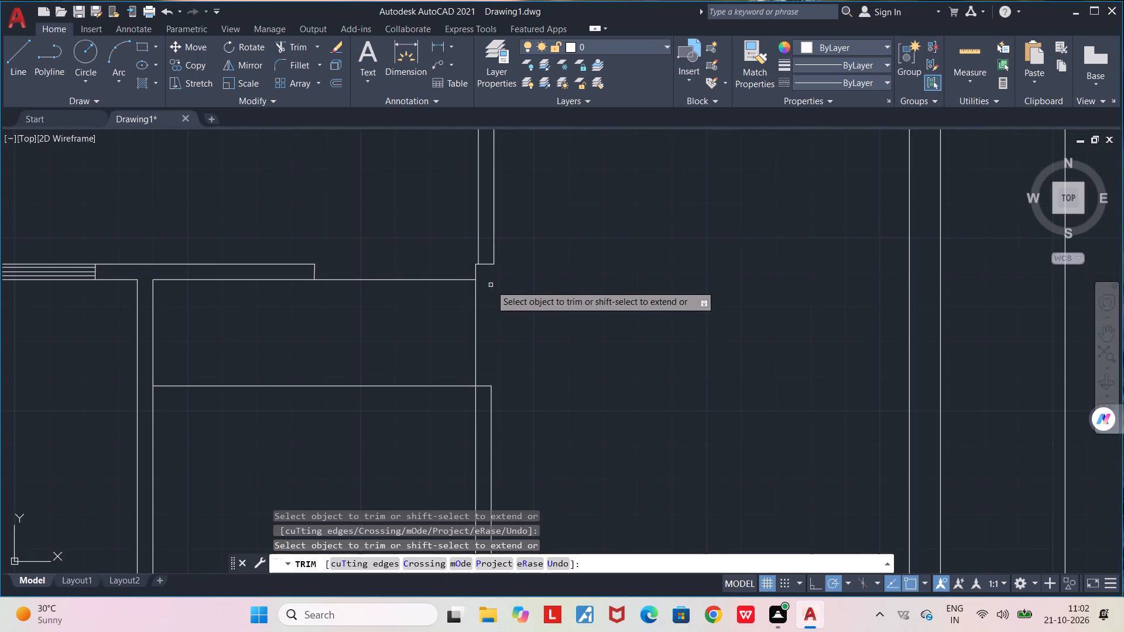
Trim the short horizontal and vertical stubs at the south end of the central north-south wall, leaving a clean wall end.
scroll(476, 270, "up", 3)
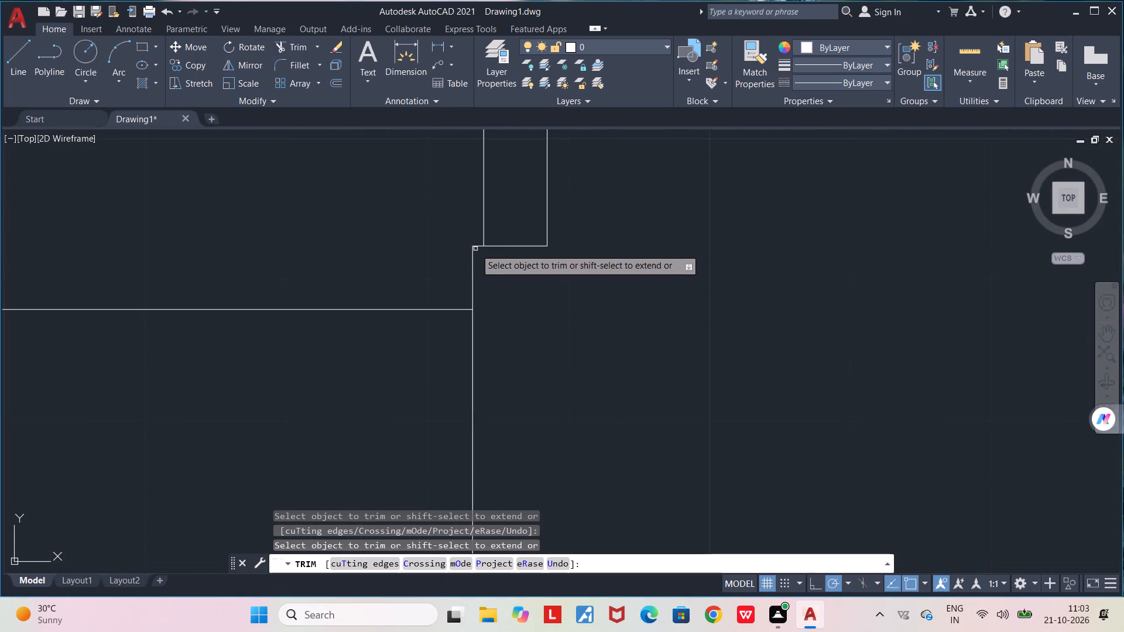
left_click(475, 248)
left_click(471, 263)
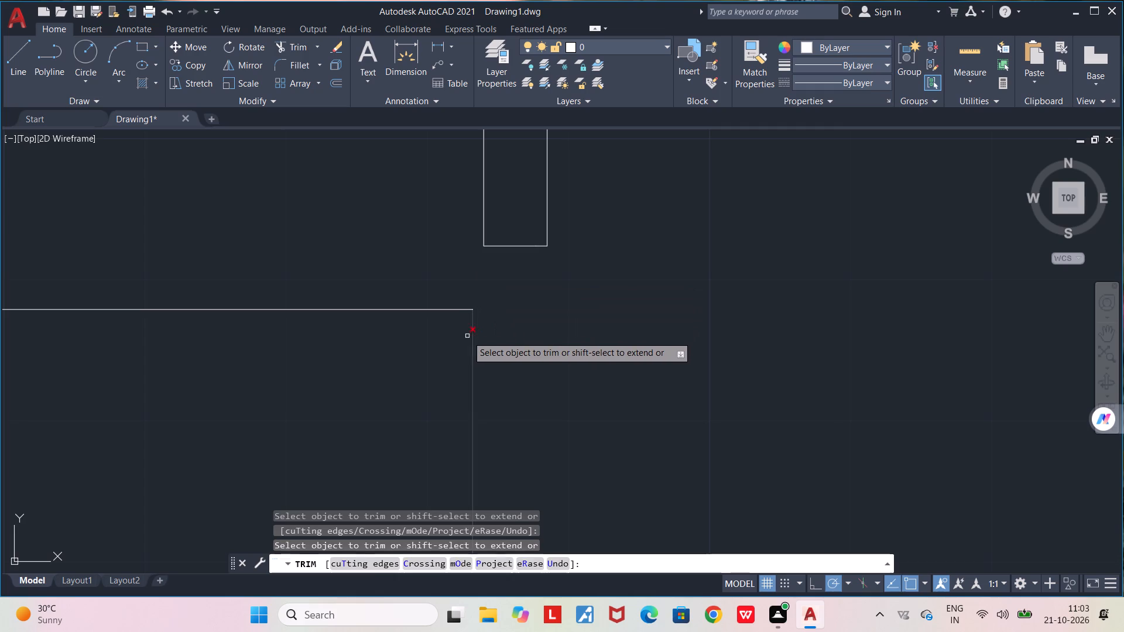
Trim the rest of the middle south room's east wall line, from the horizontal dividing line down through the exterior wall.
left_click(467, 337)
left_click(479, 348)
scroll(514, 384, "up", 1)
middle_click_drag(512, 372, 512, 270)
scroll(512, 270, "down", 2)
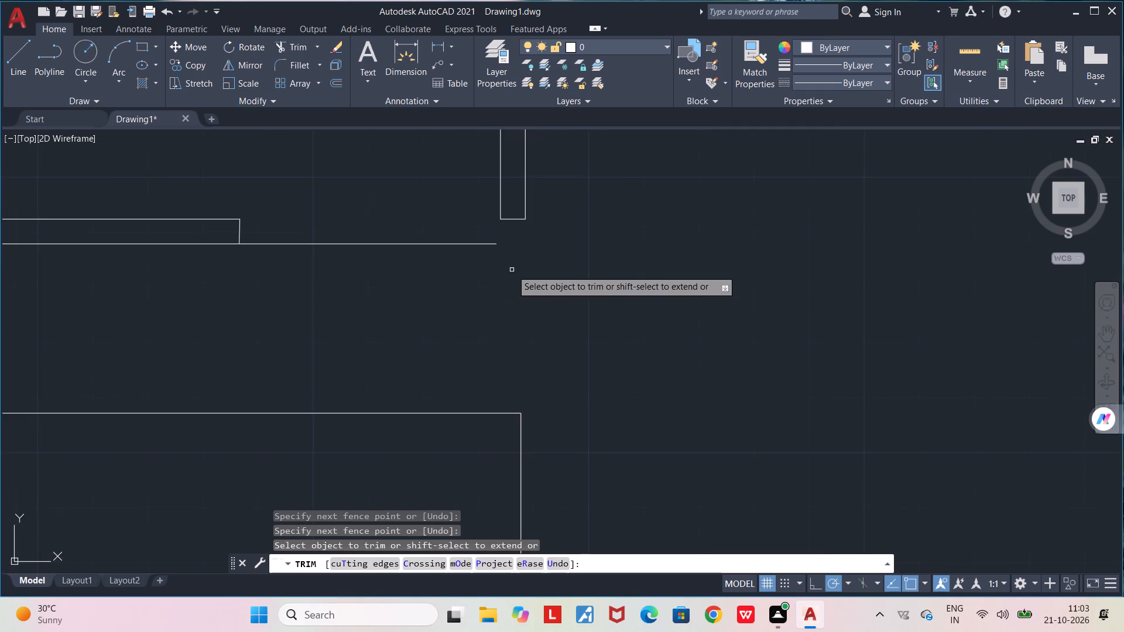
scroll(512, 270, "down", 4)
left_click(516, 328)
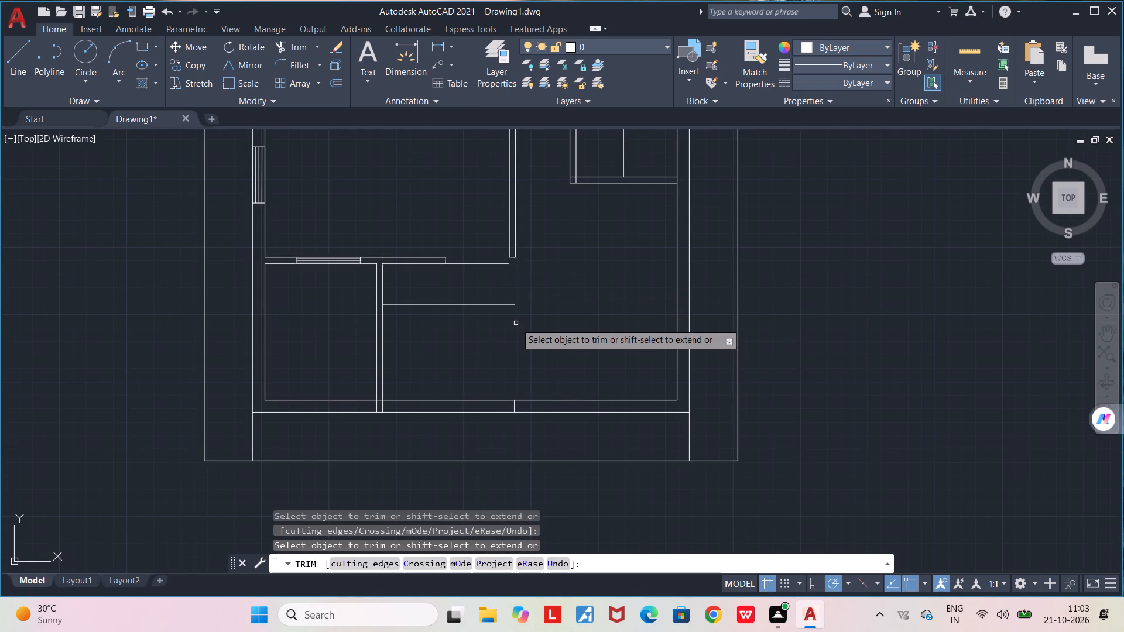
left_click(515, 407)
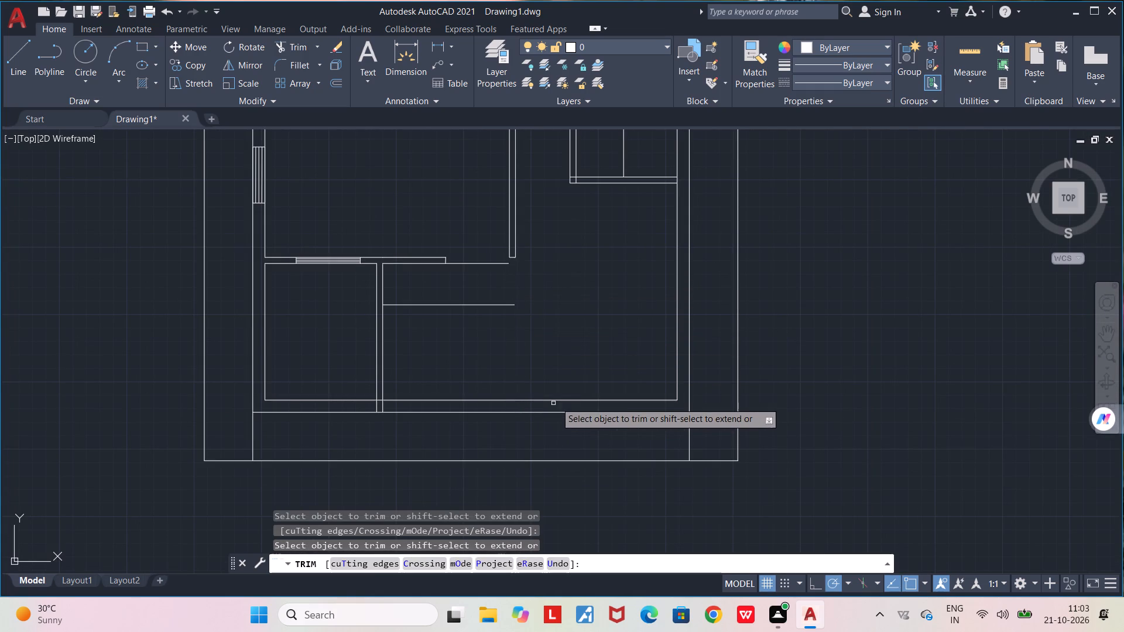
key("space")
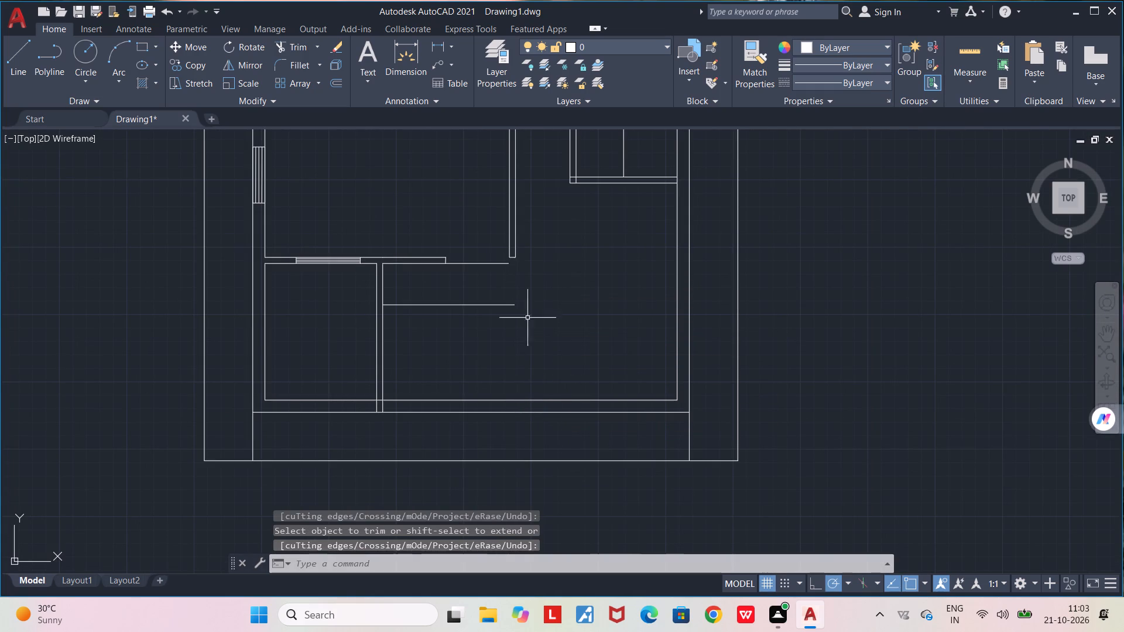
Trim the short horizontal line closing the south end of the central north-south wall.
scroll(517, 259, "up", 4)
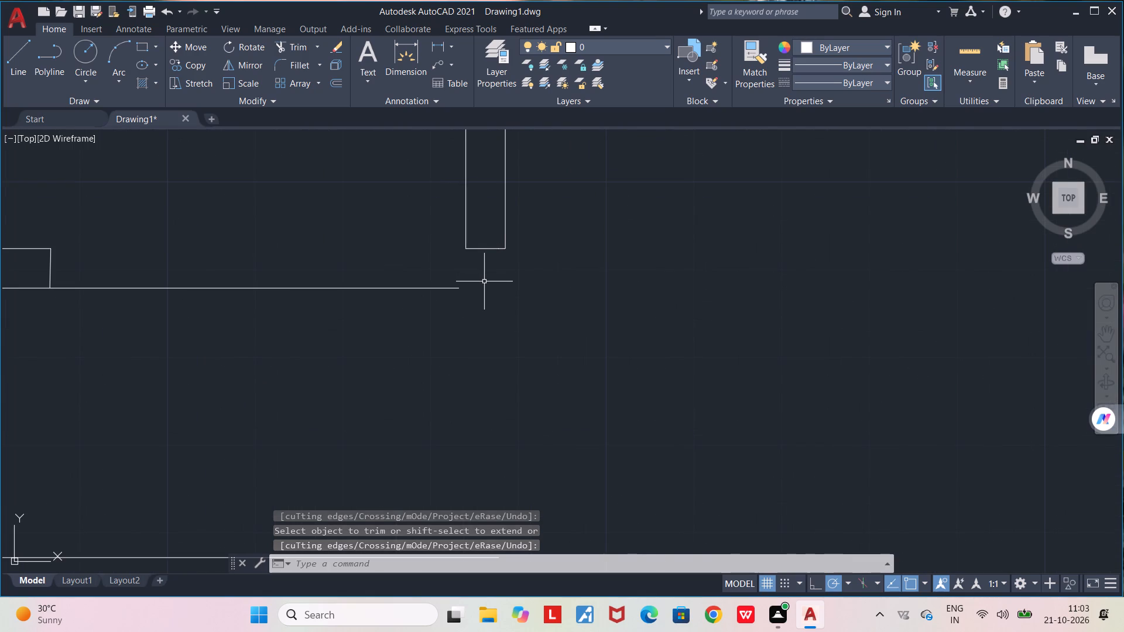
type("TR")
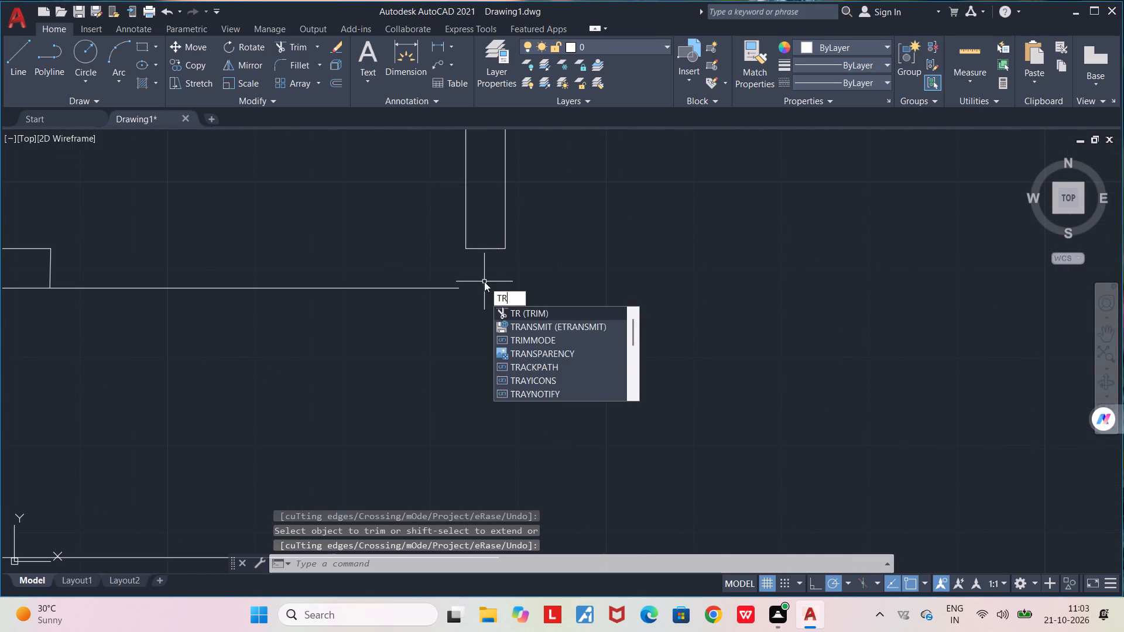
key("Return")
left_click(486, 247)
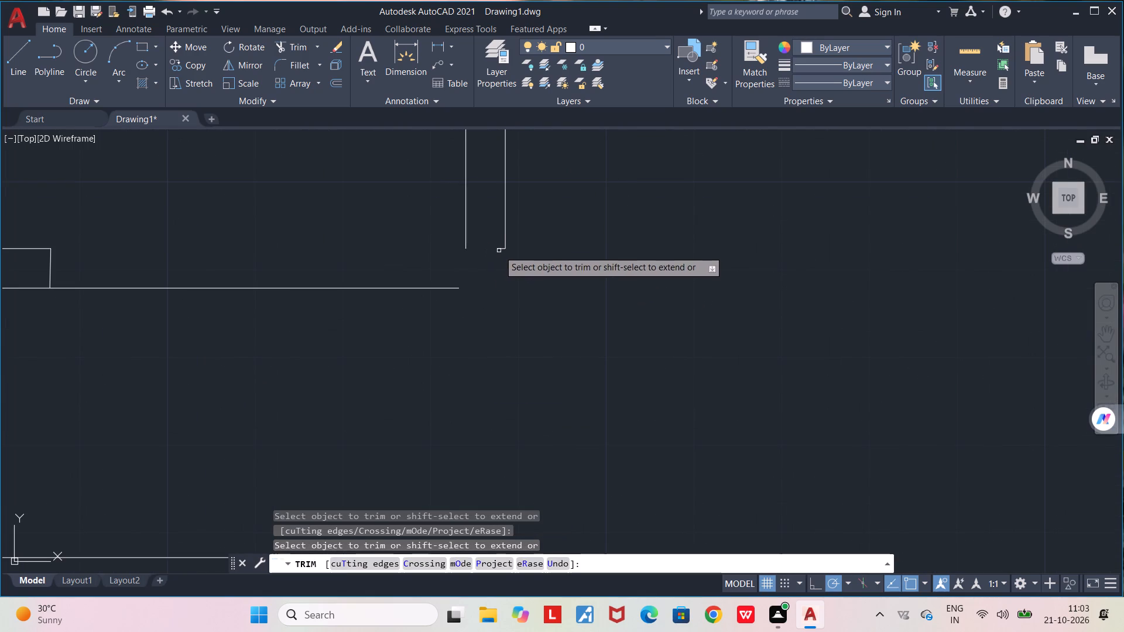
left_click(499, 249)
key("space")
Draw a vertical line about 11'-2" long from the central wall's east line end south past the exterior wall.
key("l")
key("Return")
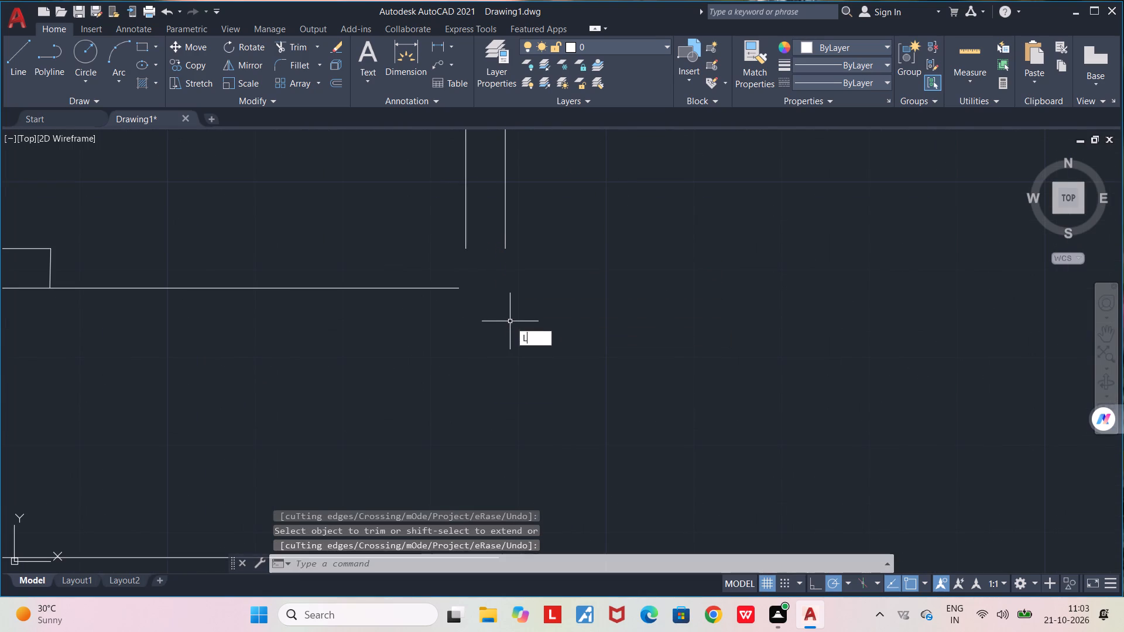
left_click(502, 249)
middle_click_drag(510, 329, 512, 285)
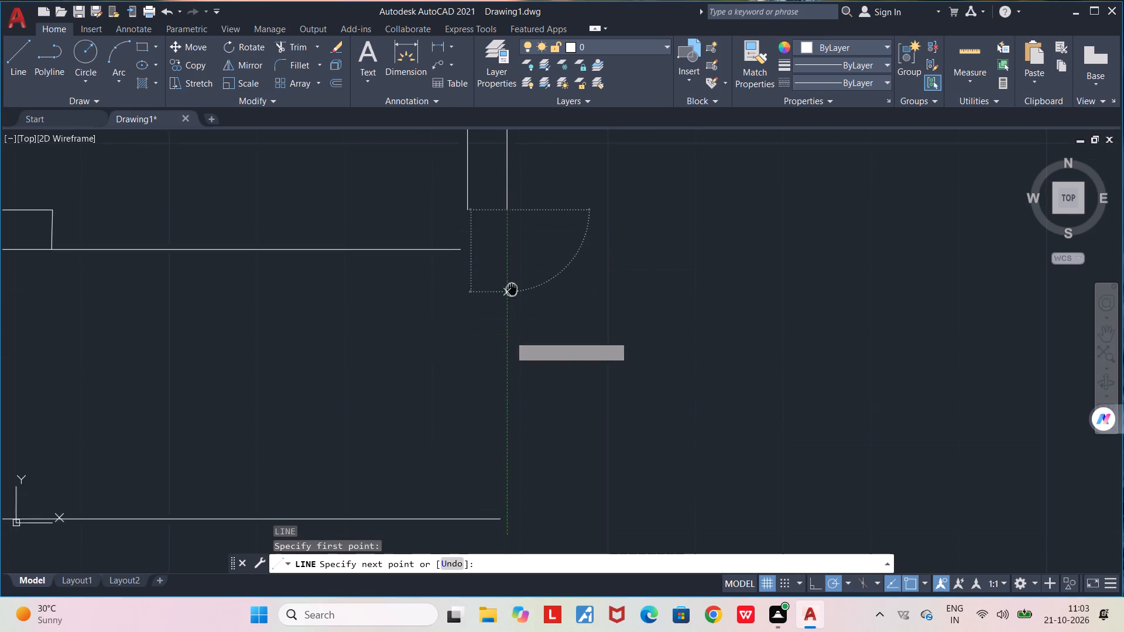
middle_click_drag(512, 285, 516, 219)
scroll(516, 219, "down", 3)
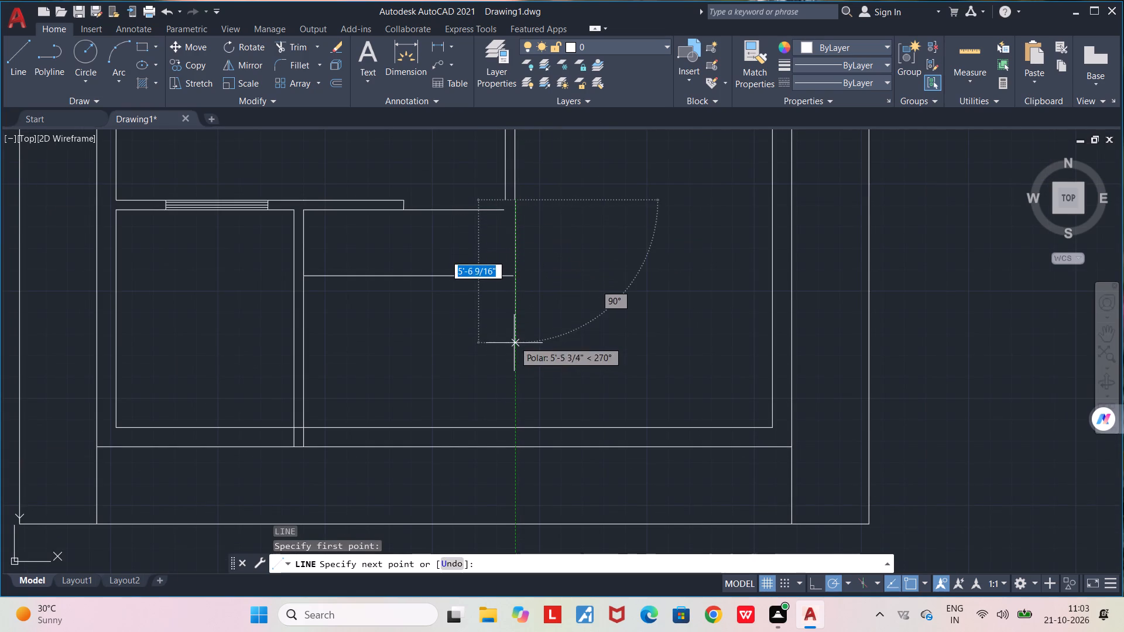
scroll(514, 361, "down", 1)
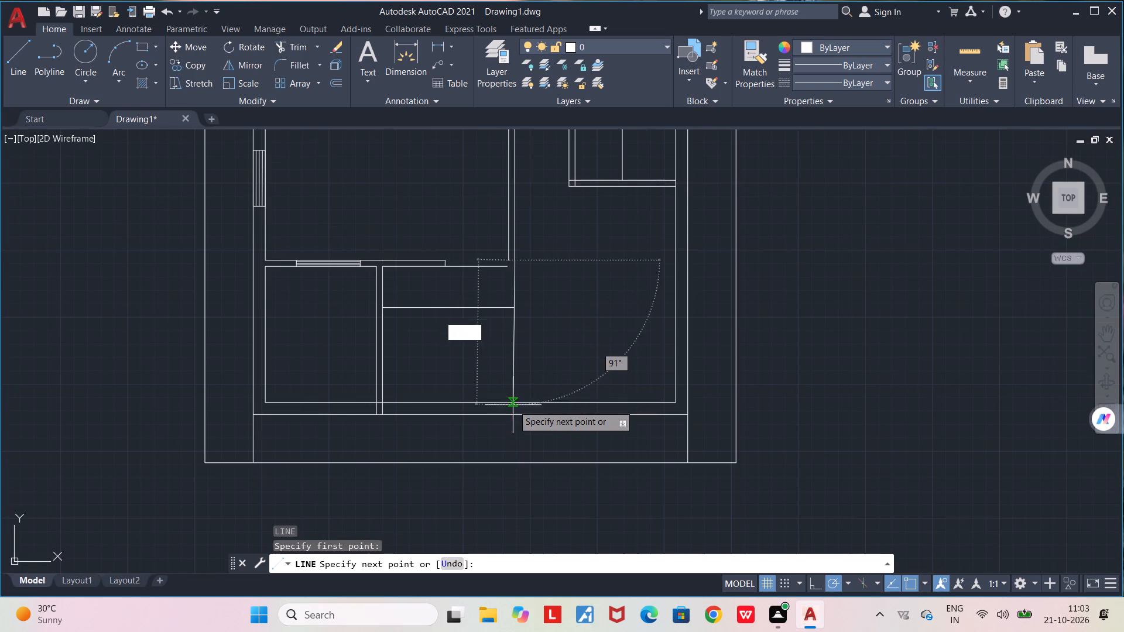
left_click(515, 440)
key("space")
Trim the part of the new east line that projects south of the exterior wall's outer line.
key("t")
key("r")
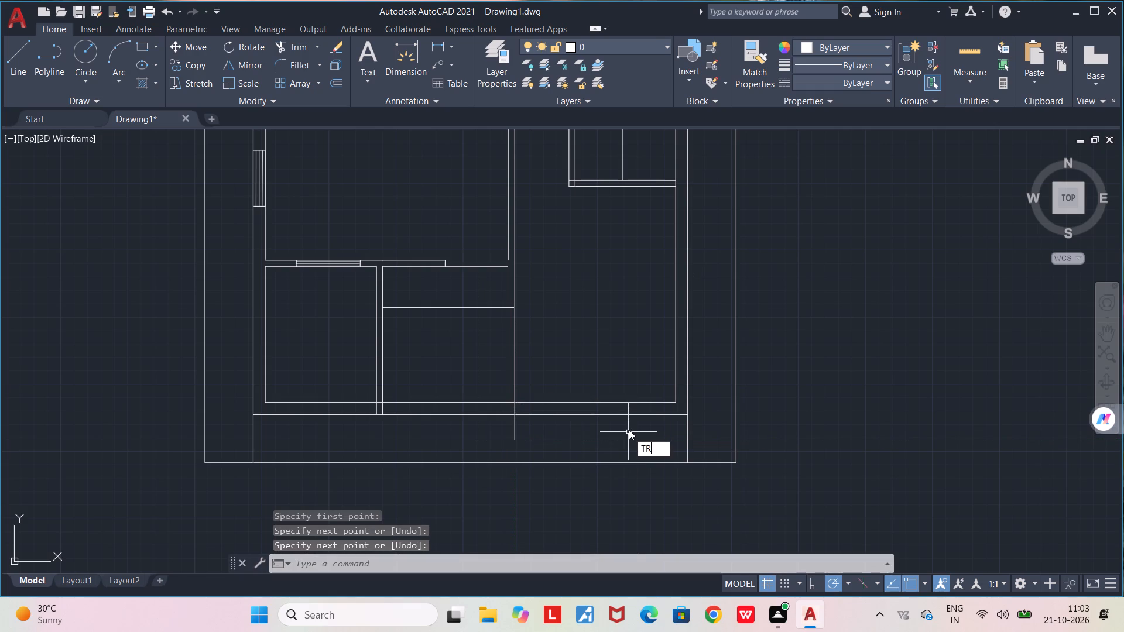
key("Return")
left_click(513, 437)
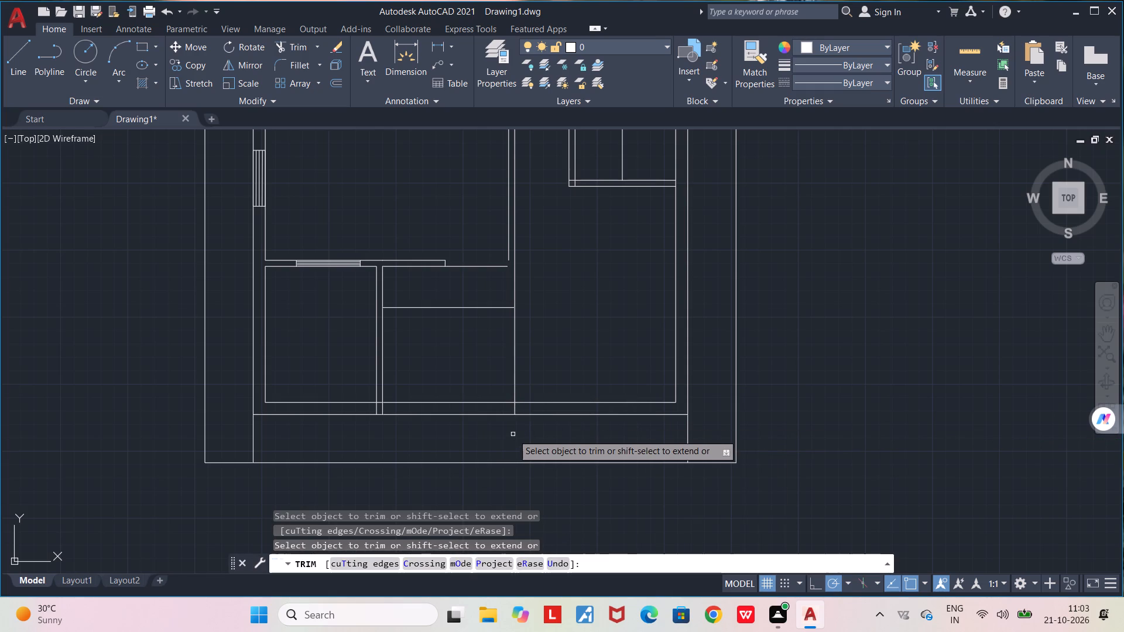
key("space")
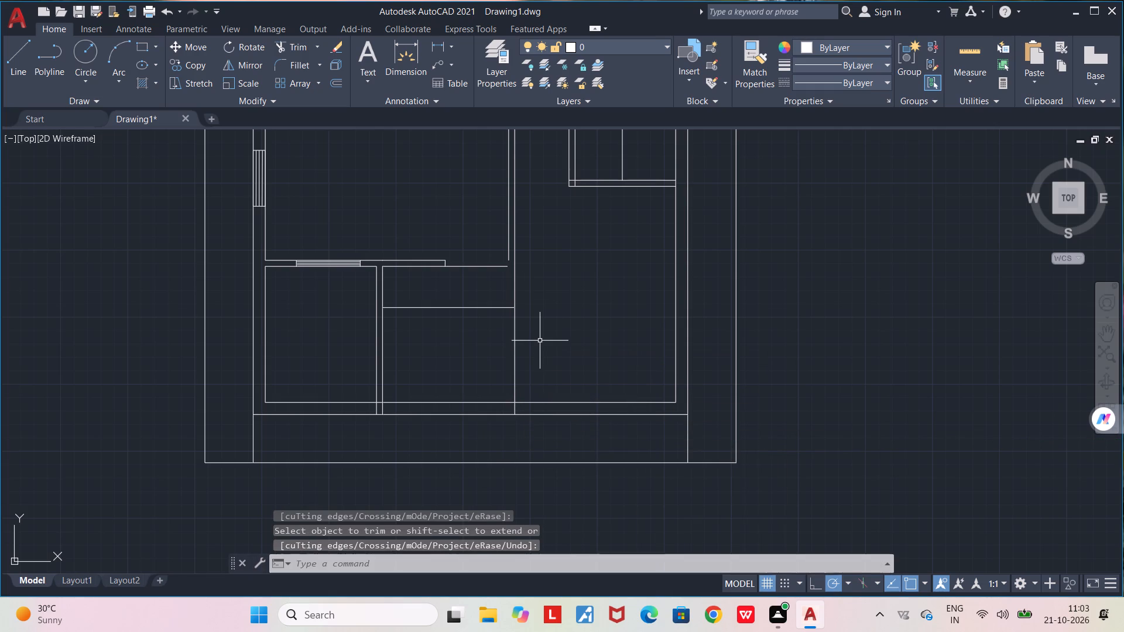
Draw a vertical line about 10'-6" long from the central wall's west line end south past the exterior wall.
scroll(504, 270, "up", 2)
key("l")
key("Return")
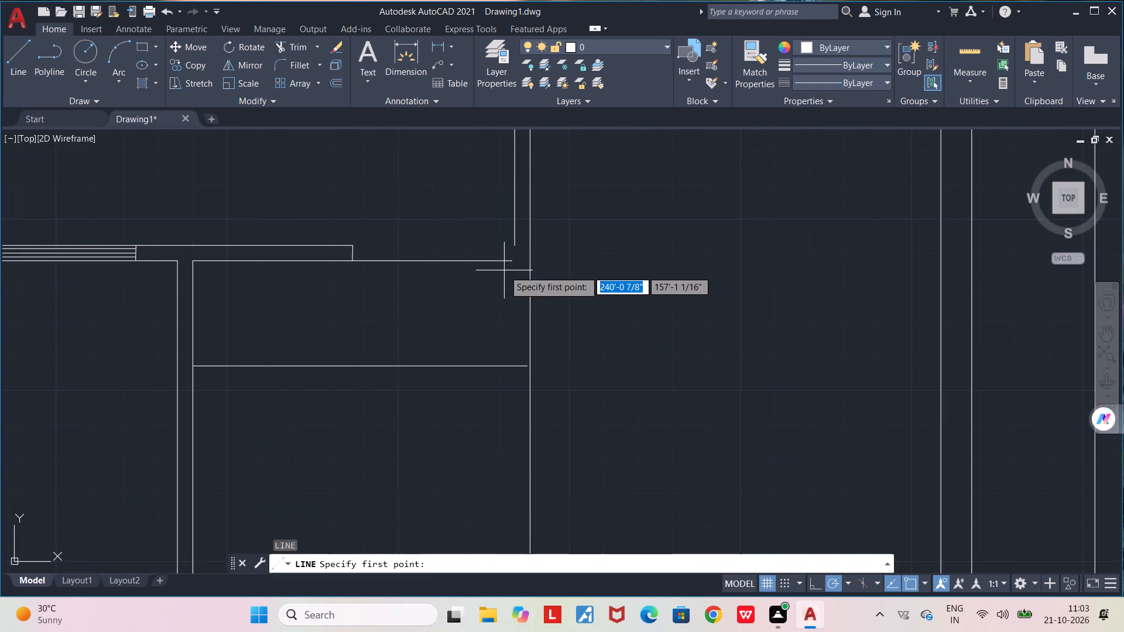
left_click(515, 246)
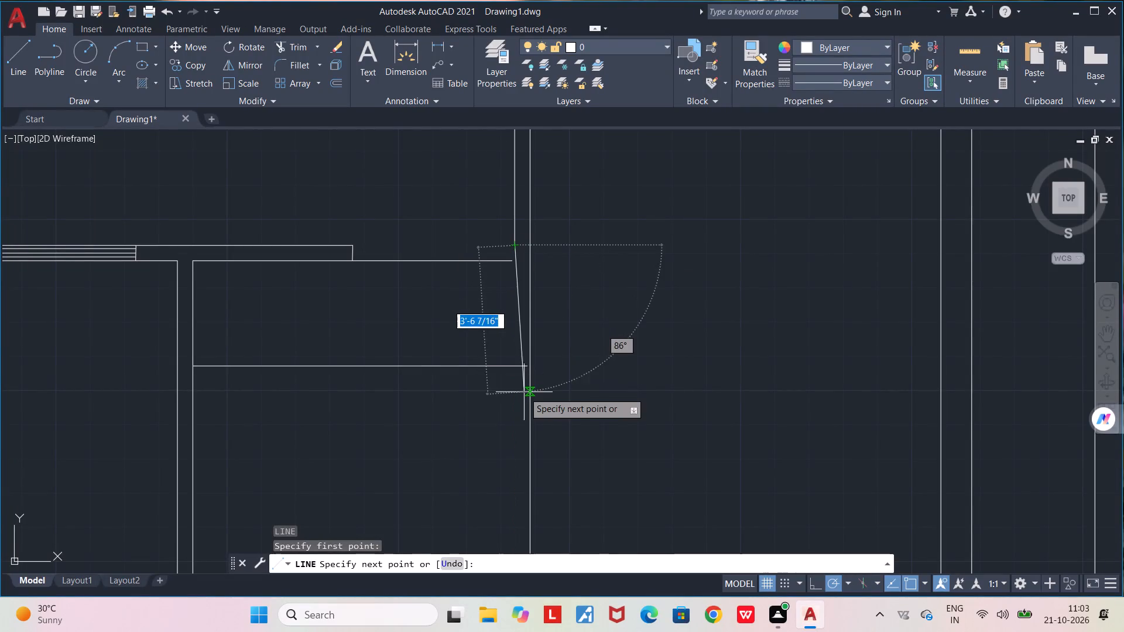
middle_click_drag(517, 363, 534, 229)
scroll(534, 229, "down", 2)
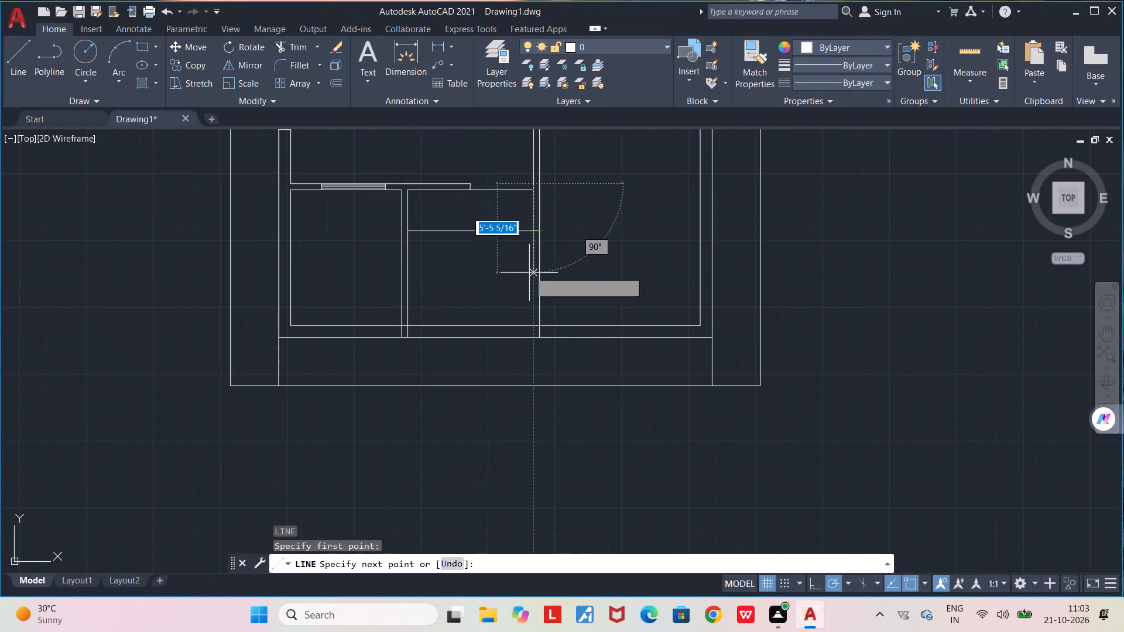
left_click(531, 352)
key("space")
Trim the new west line's overshoot and both central wall lines where they cross the south exterior wall's thickness.
type("TR")
key("Return")
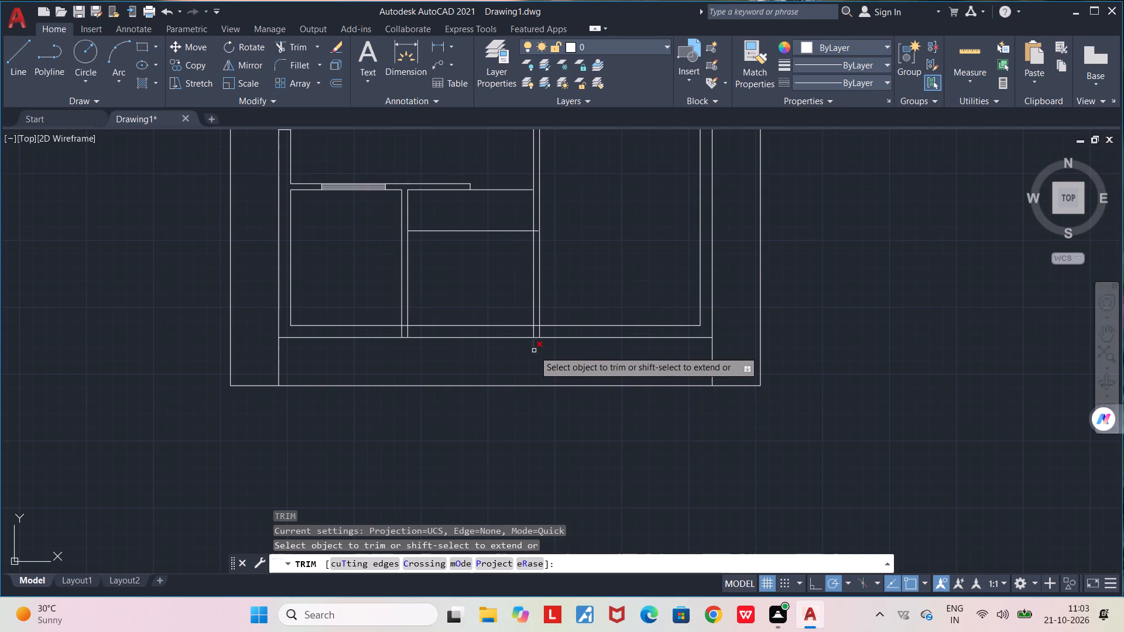
left_click(534, 351)
scroll(523, 225, "up", 1)
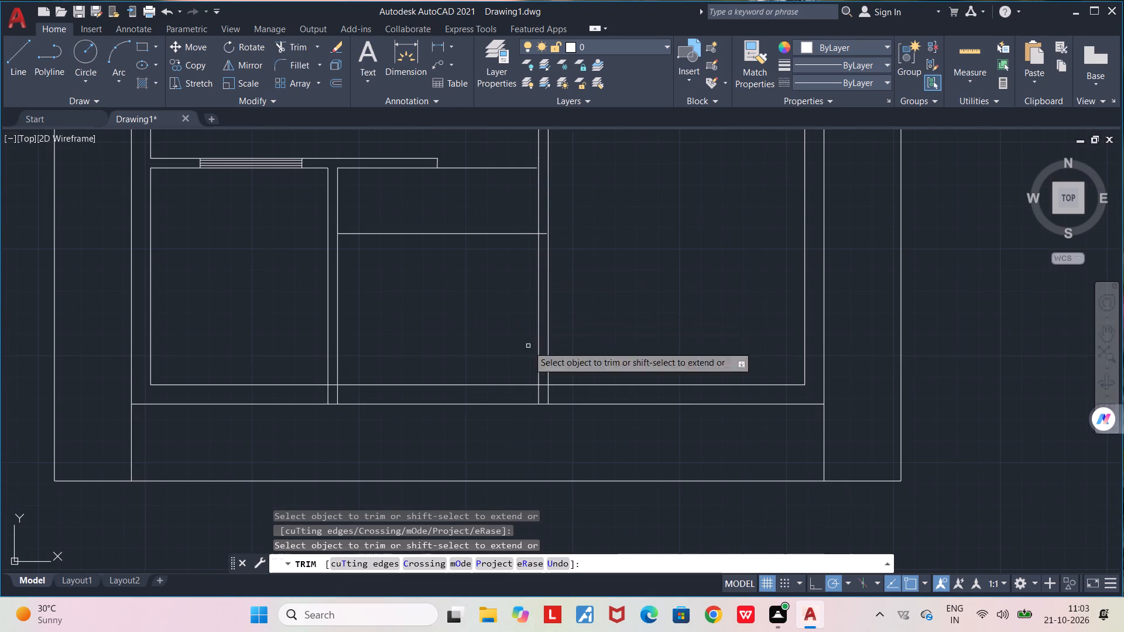
left_click(540, 394)
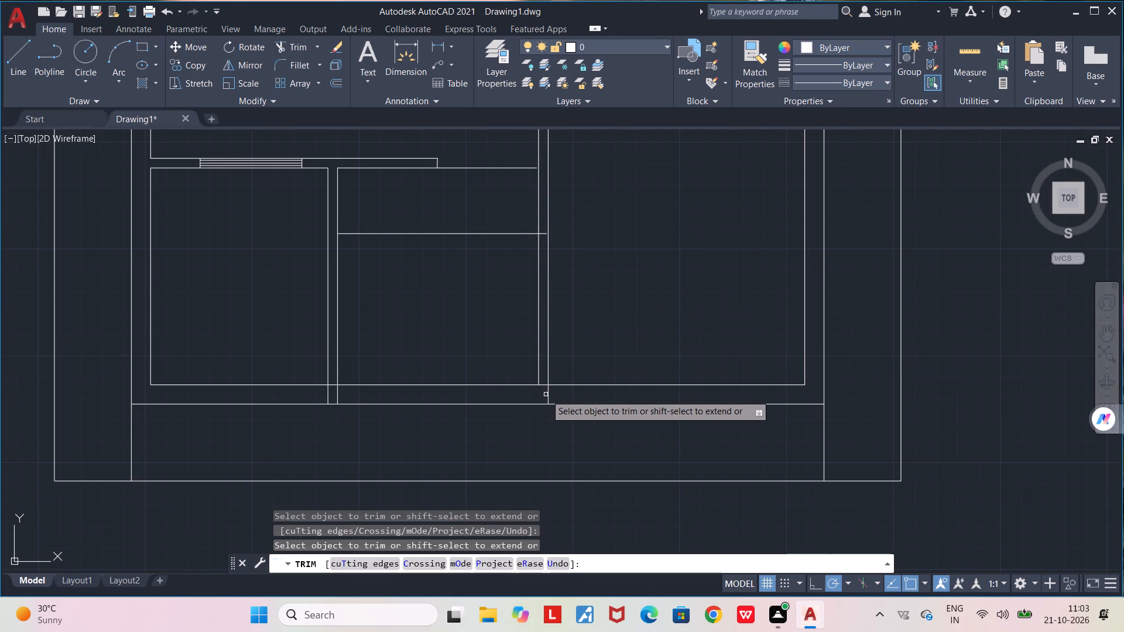
left_click(546, 394)
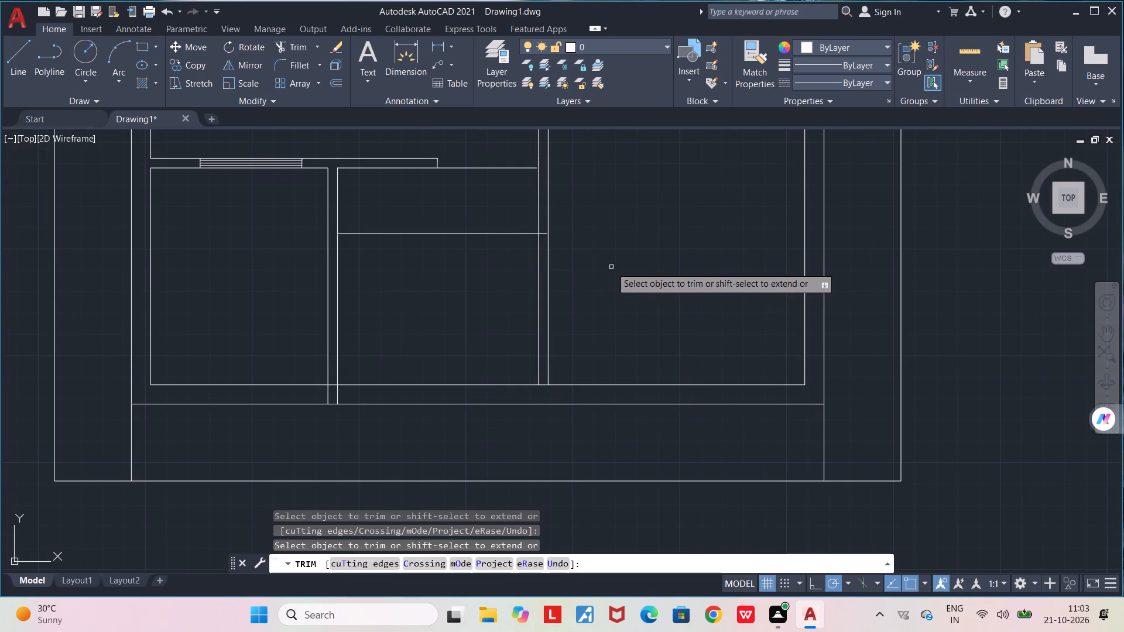
Trim the piece of the middle south room's horizontal dividing line lying between the central wall's two lines.
middle_click_drag(612, 267, 621, 335)
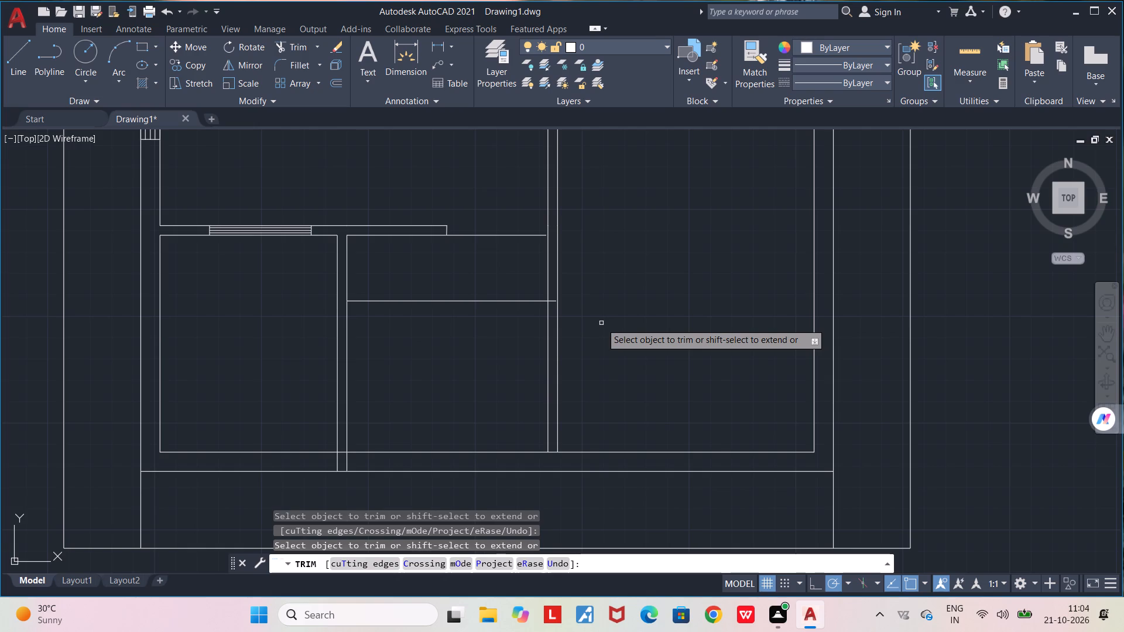
scroll(546, 300, "up", 2)
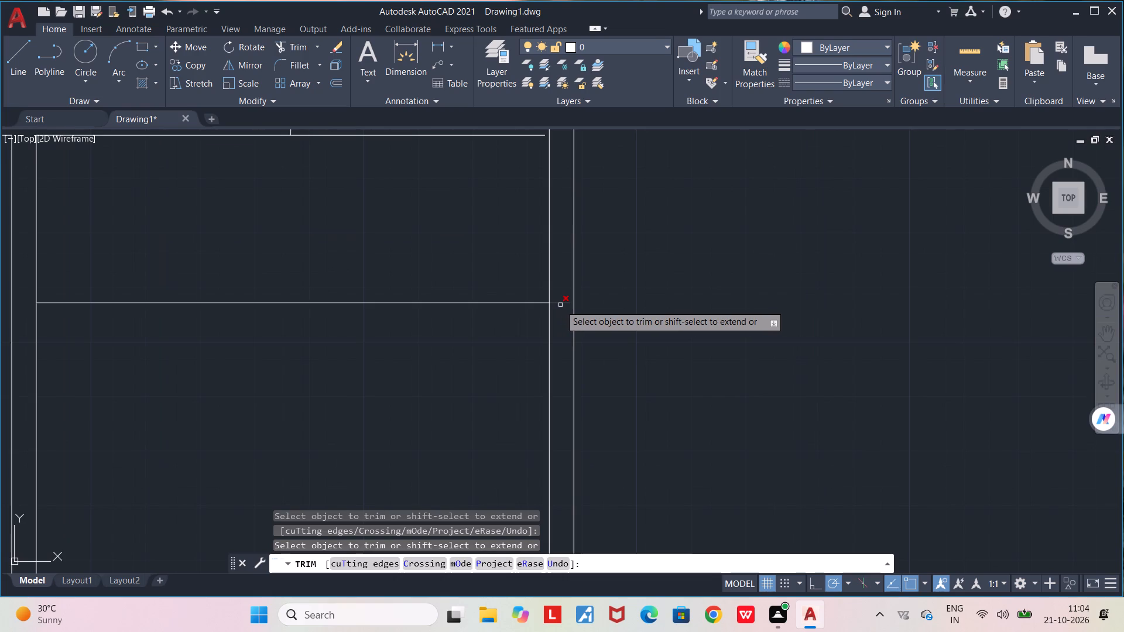
left_click(561, 305)
scroll(561, 305, "down", 2)
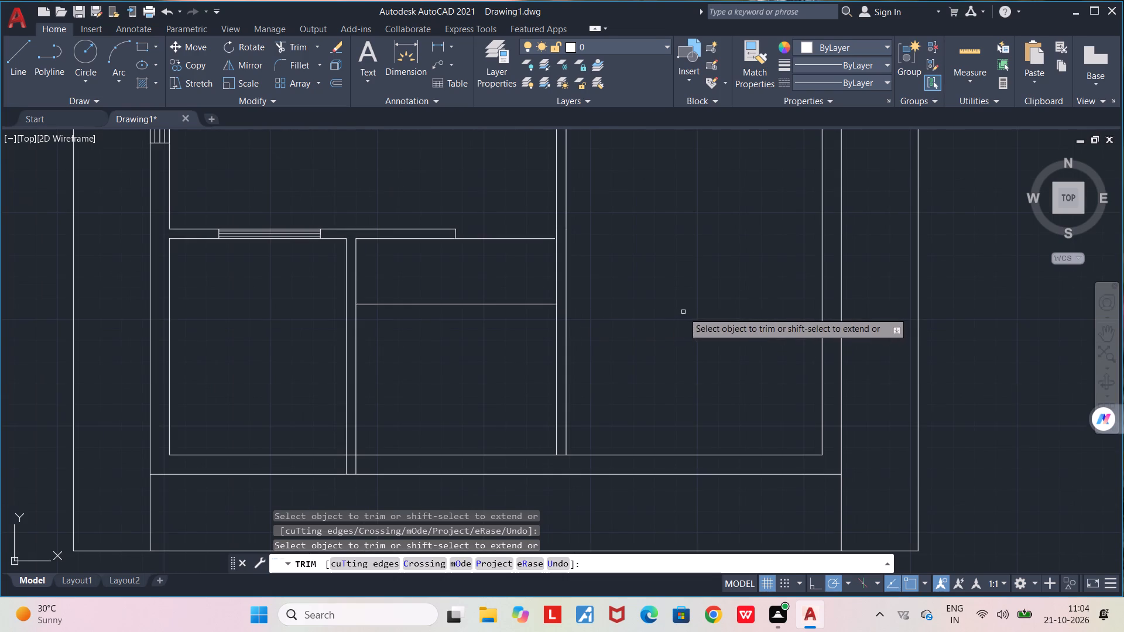
key("space")
Draw a short horizontal line from the upper wall's lower line end east across the central wall's west line.
scroll(543, 241, "up", 3)
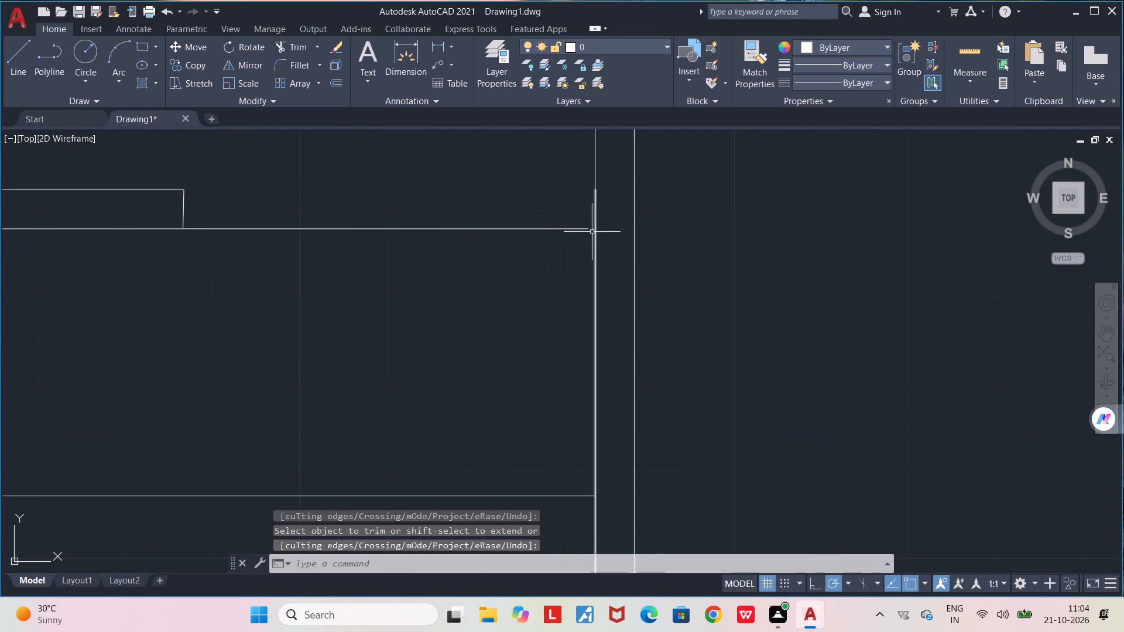
key("l")
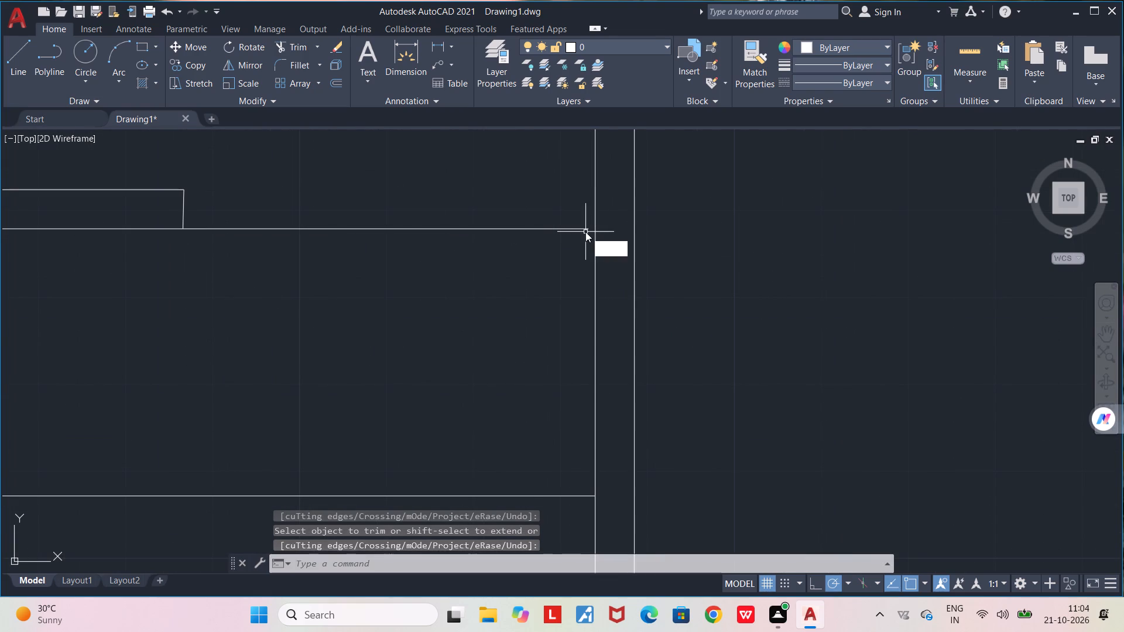
key("Return")
scroll(585, 232, "up", 2)
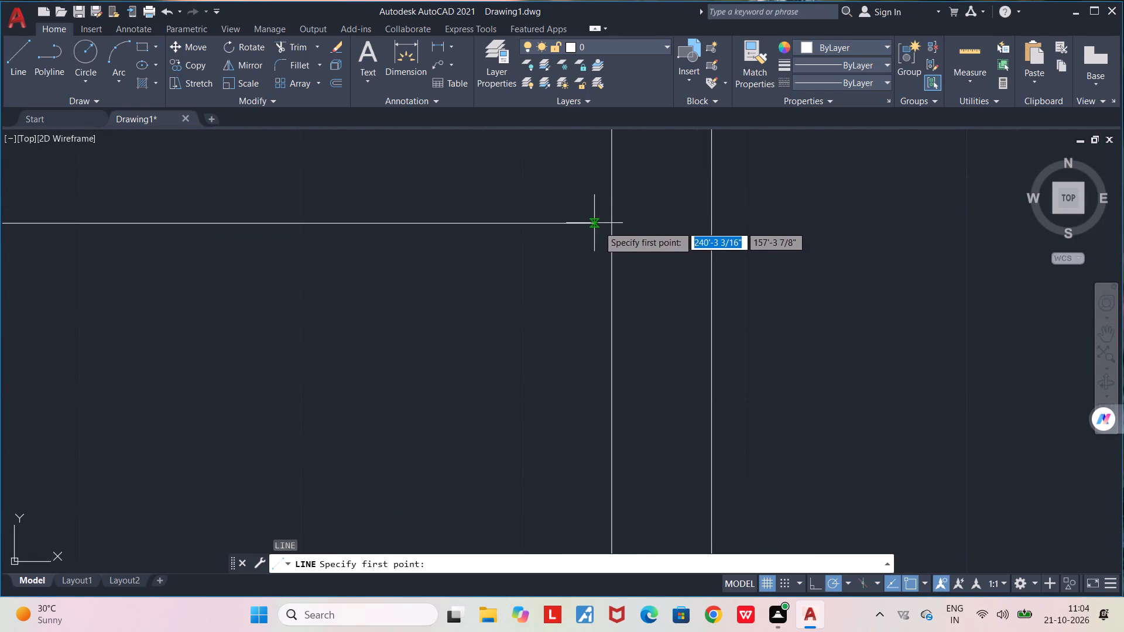
left_click(597, 225)
left_click(634, 226)
key("space")
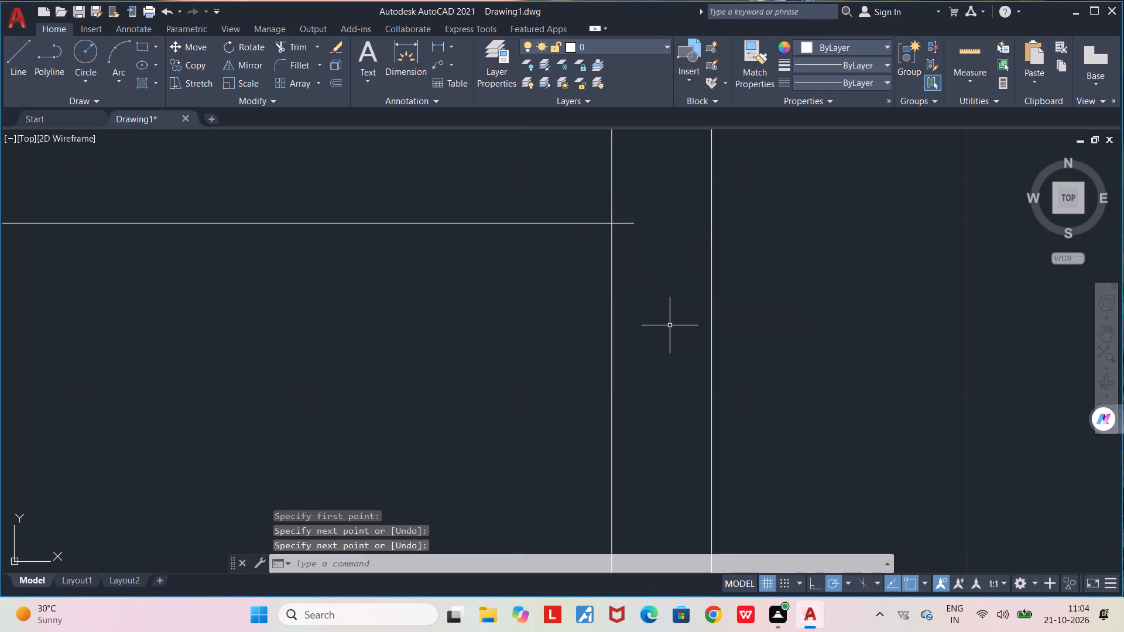
Trim the part of the short horizontal line that projects east of the central wall's west line.
type("TR")
key("Return")
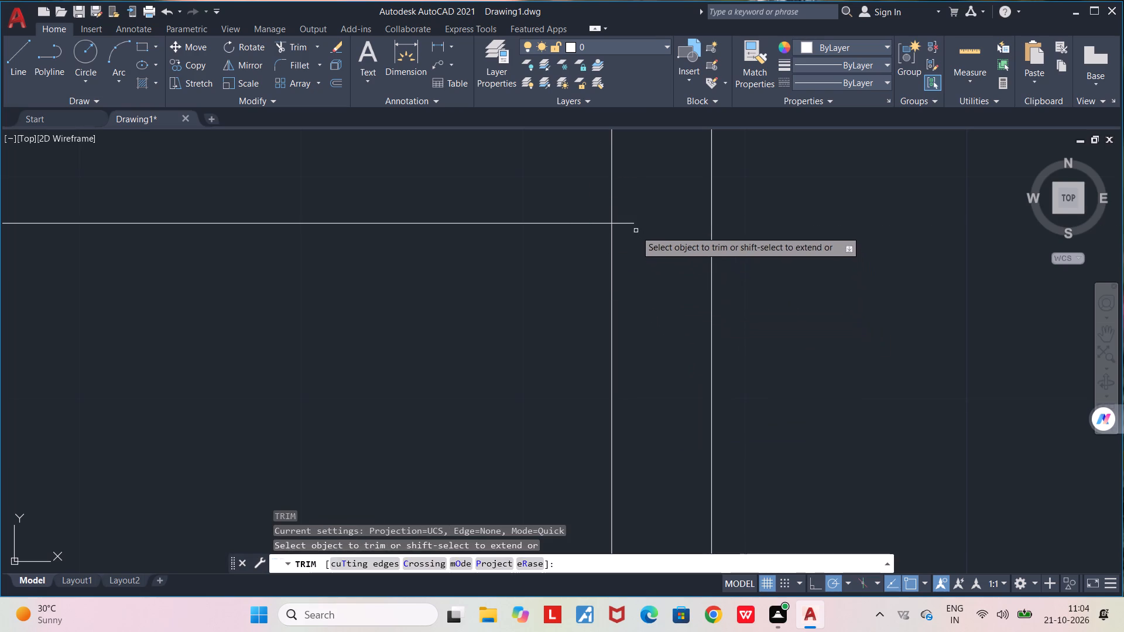
left_click(629, 224)
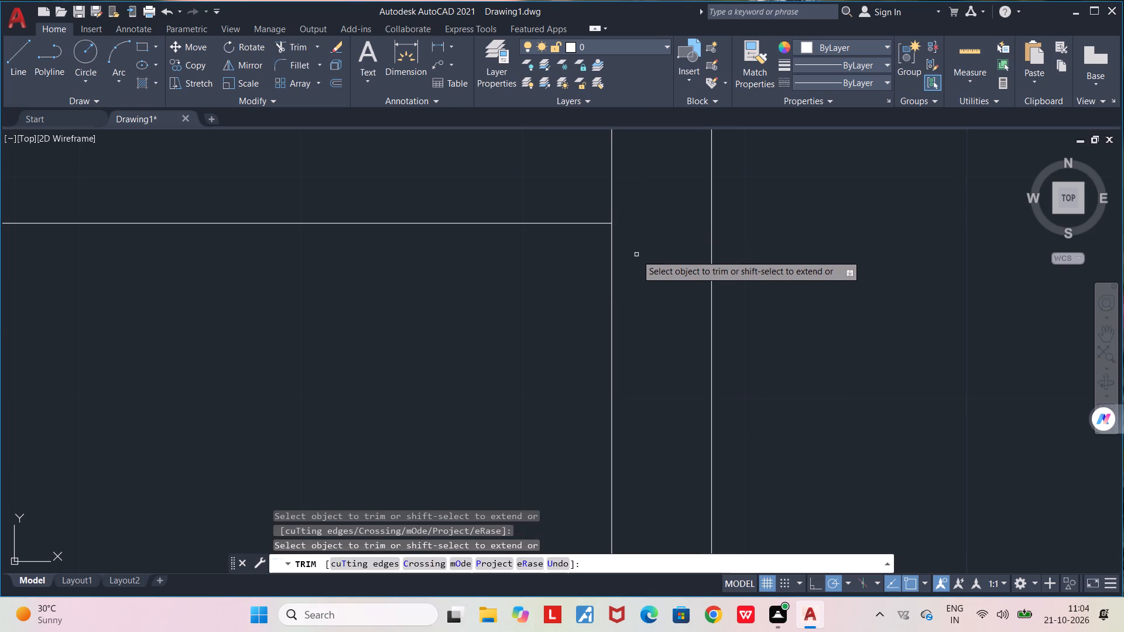
scroll(637, 255, "down", 5)
middle_click_drag(676, 248, 485, 274)
scroll(485, 274, "down", 1)
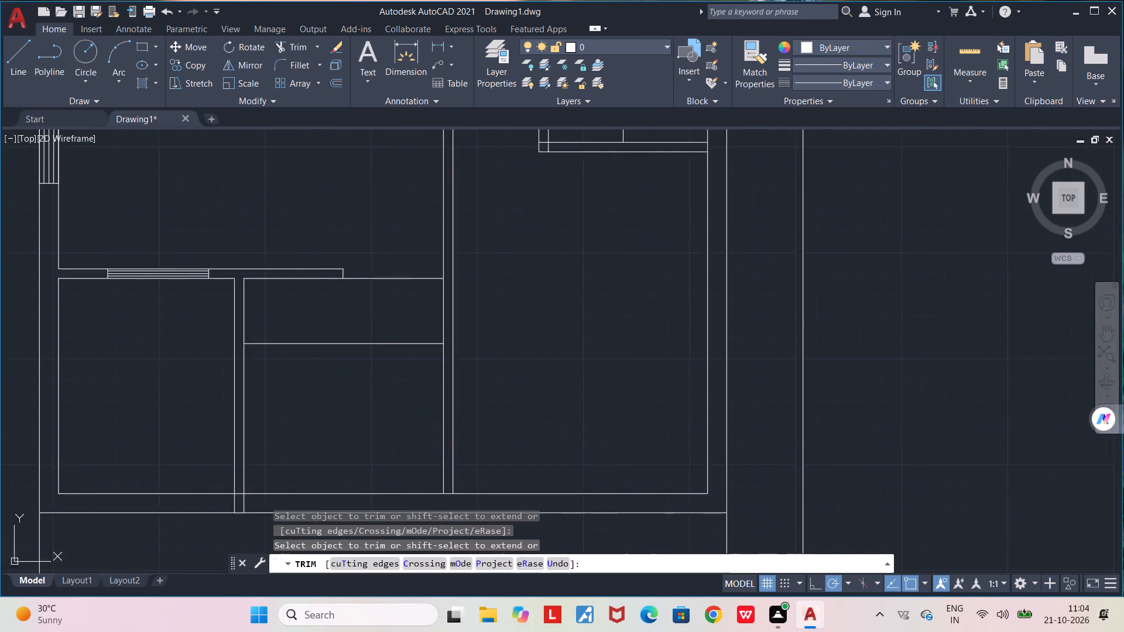
scroll(485, 274, "down", 2)
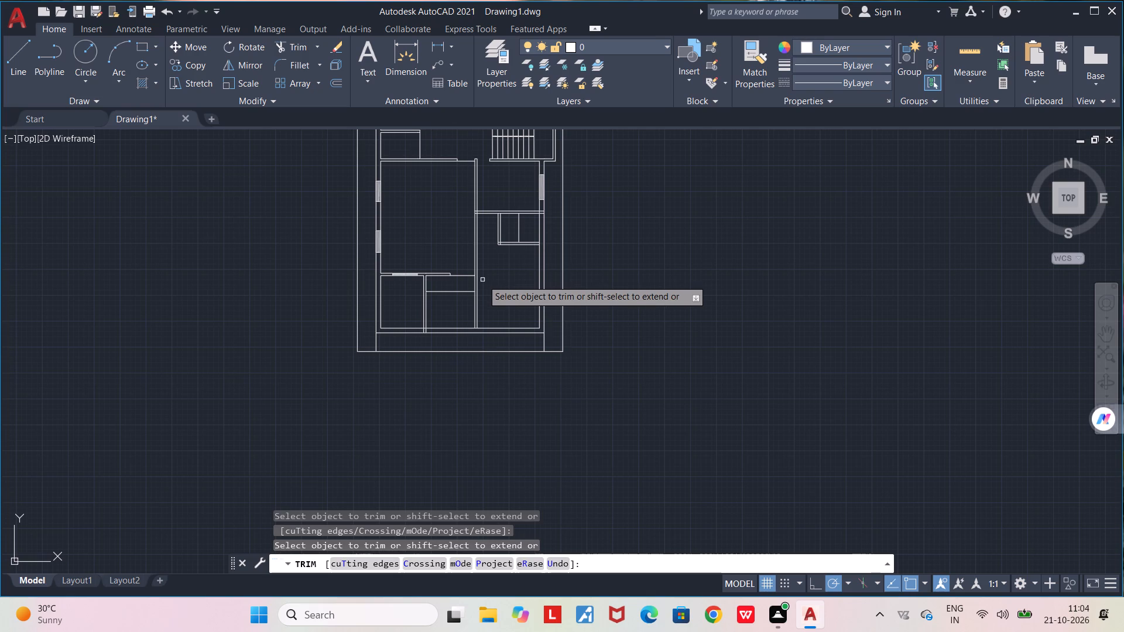
key("space")
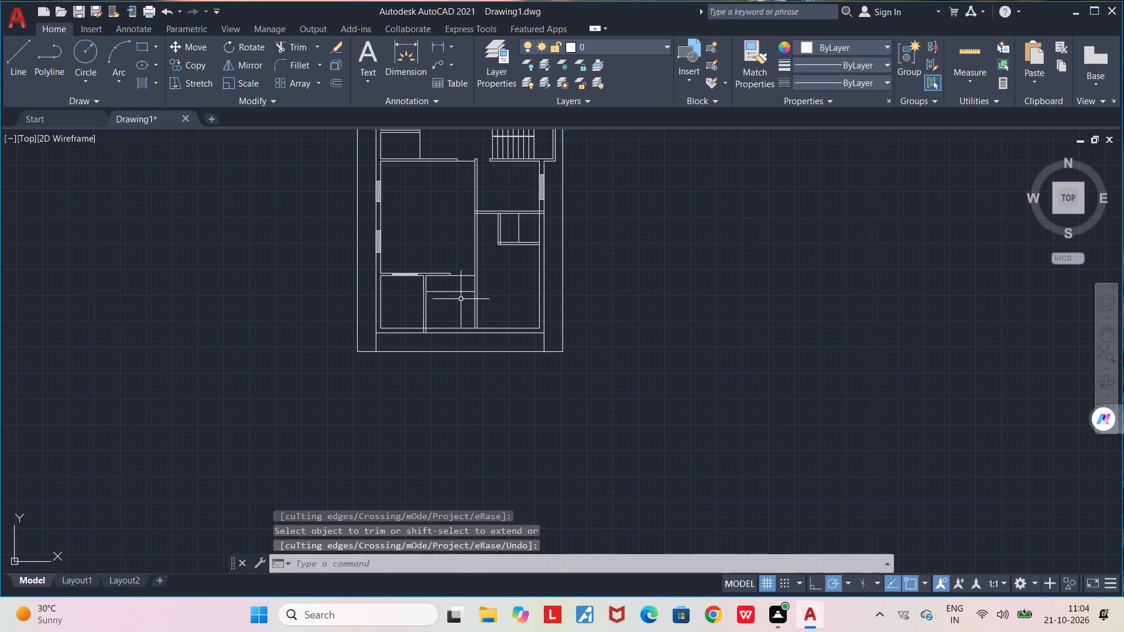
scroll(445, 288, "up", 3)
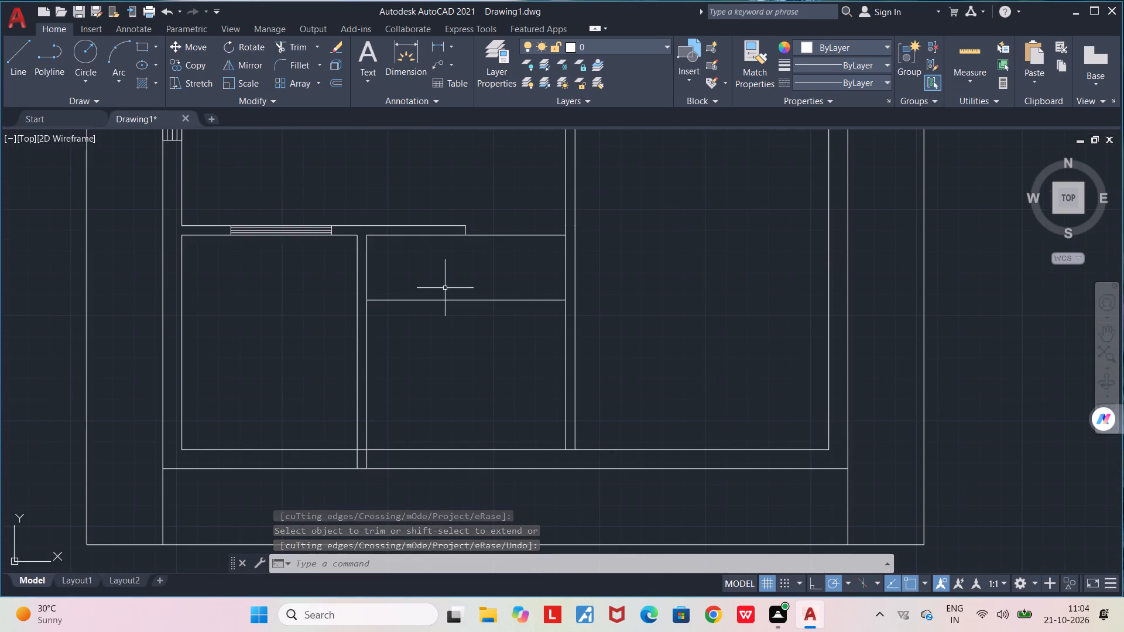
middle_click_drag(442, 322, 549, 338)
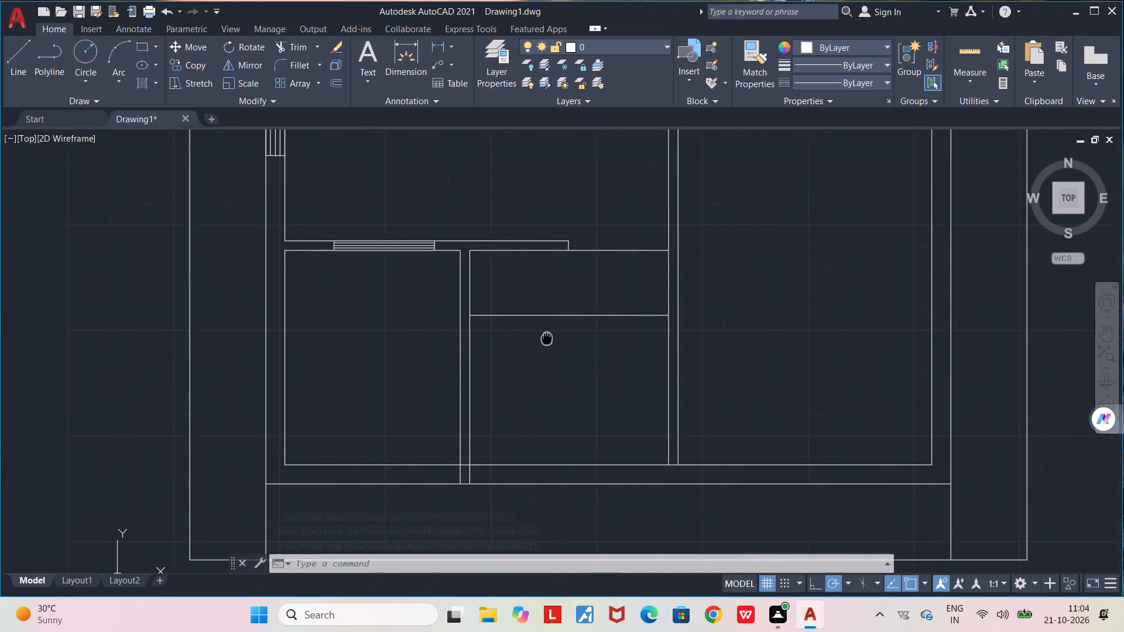
Draw a vertical line near the west end of the middle south room's upper strip, from the dividing line up to the wall.
middle_click_drag(549, 338, 574, 341)
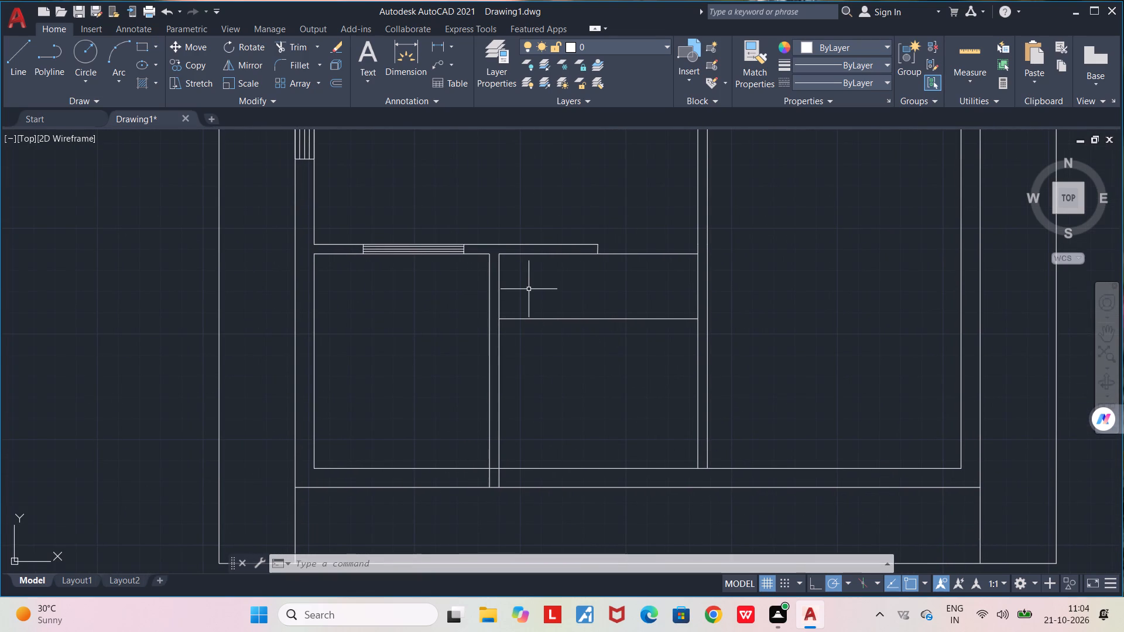
key("l")
key("Return")
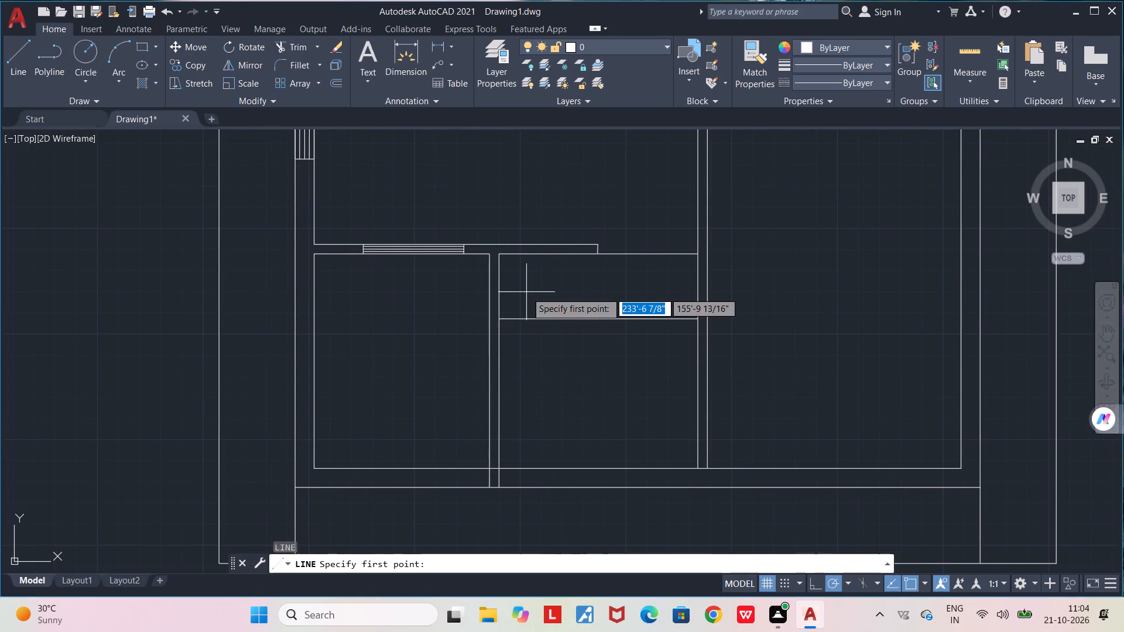
left_click(520, 320)
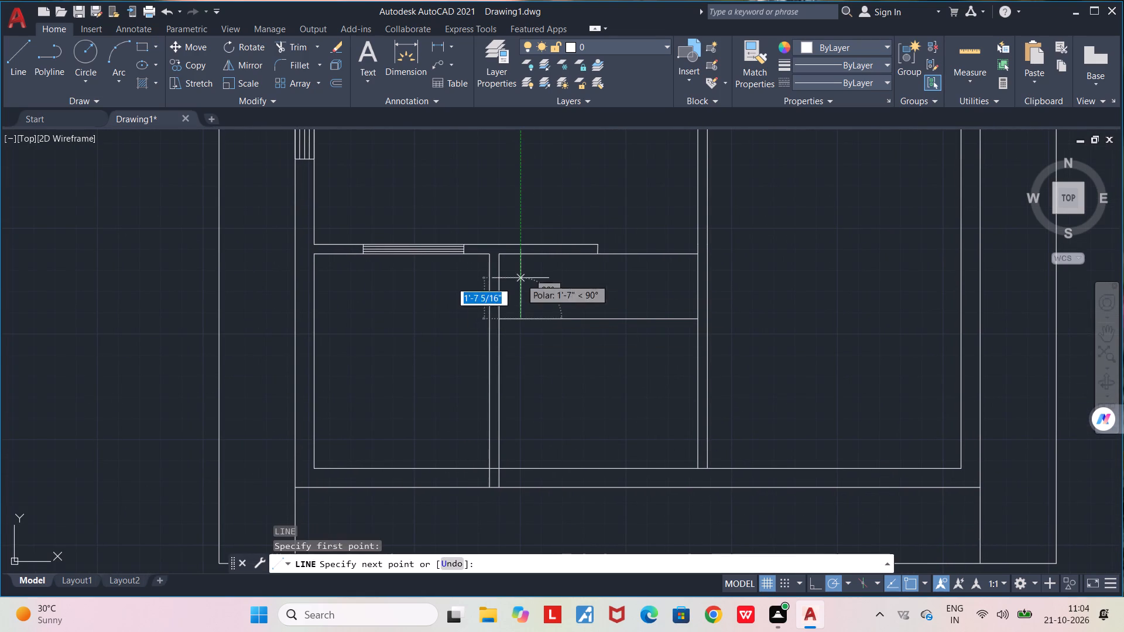
left_click(520, 256)
key("space")
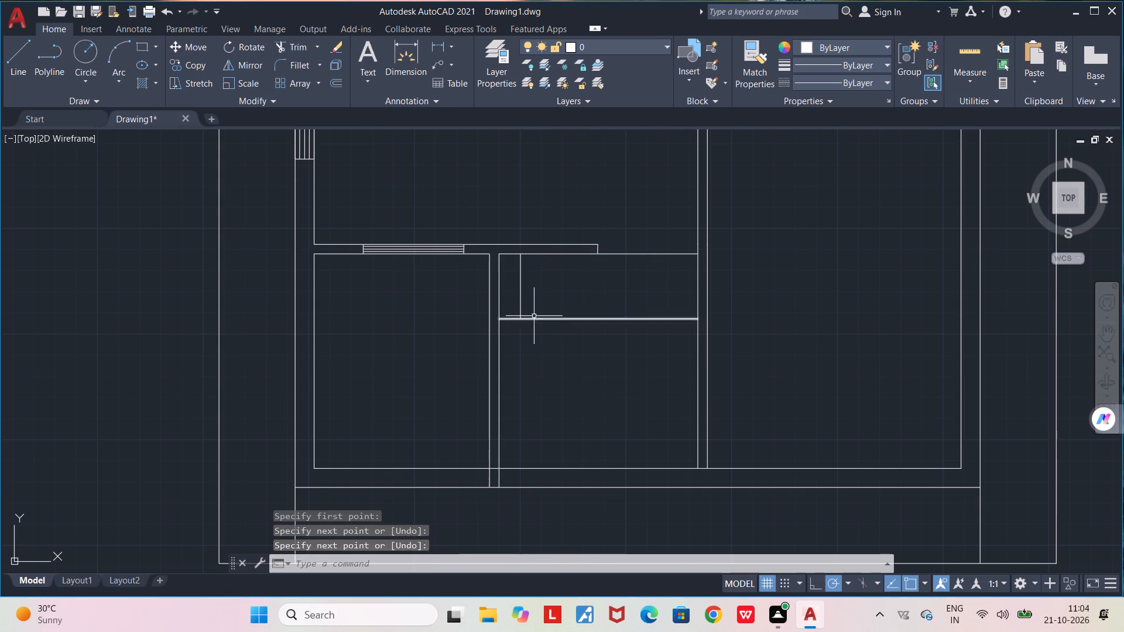
Draw two more vertical lines east of the first, from the dividing line up past the upper wall's top line.
key("l")
key("Return")
left_click(539, 318)
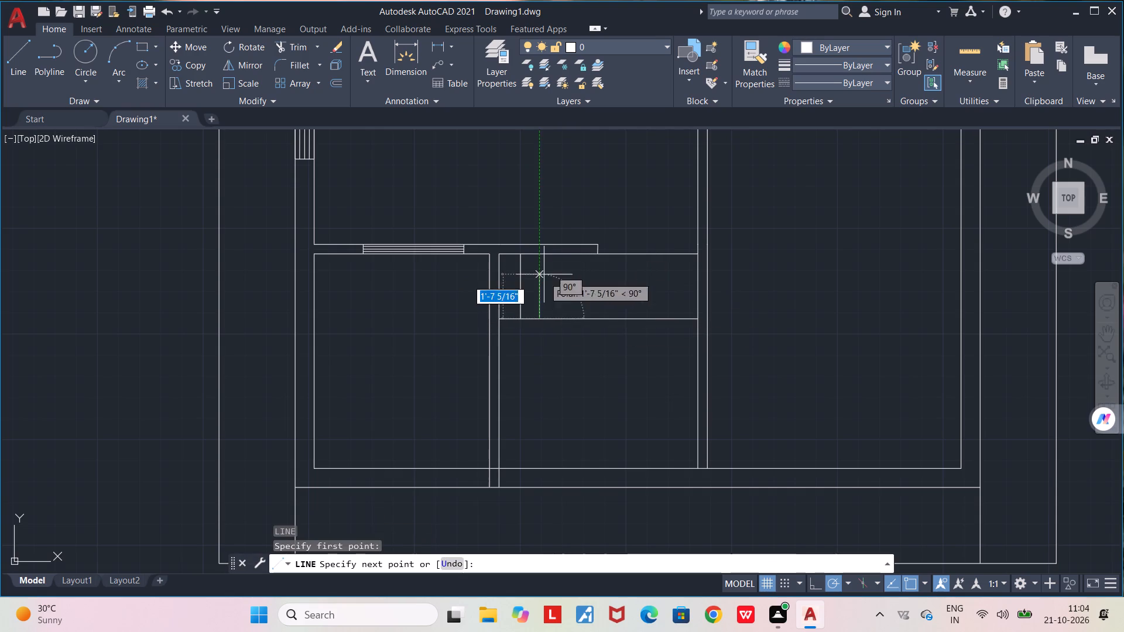
left_click(539, 229)
key("space")
key("l")
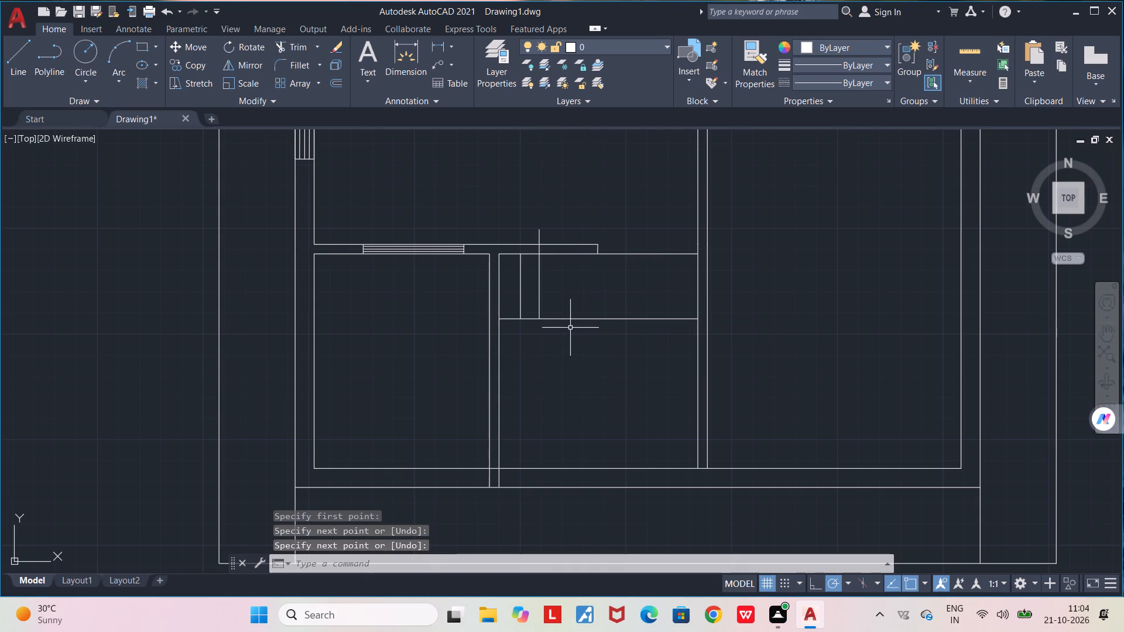
key("Return")
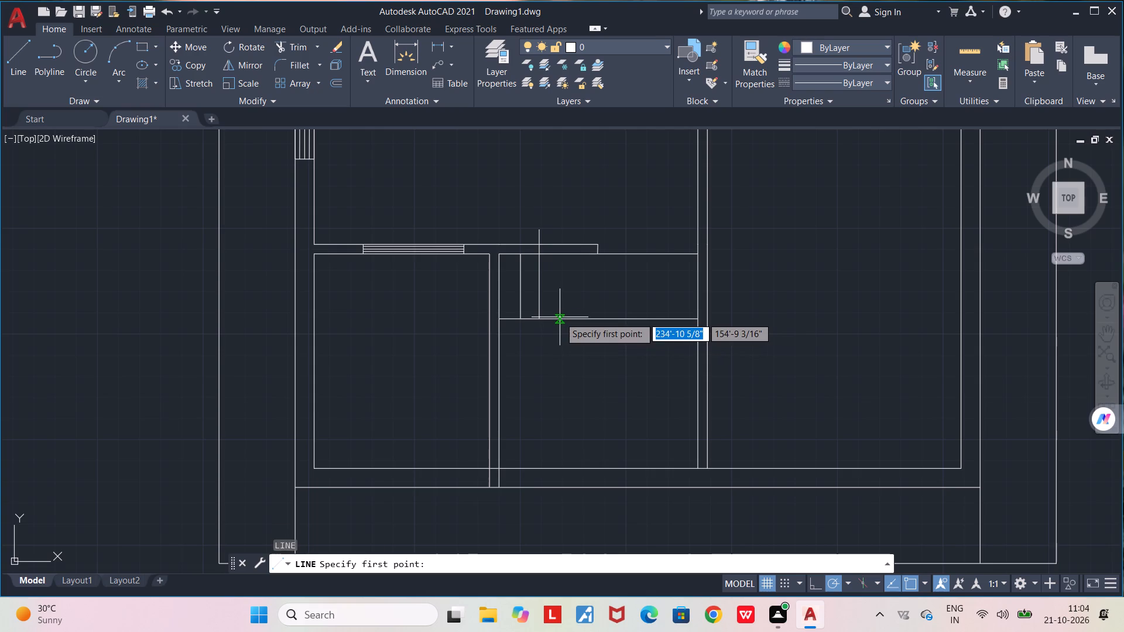
left_click(560, 317)
left_click(558, 224)
key("space")
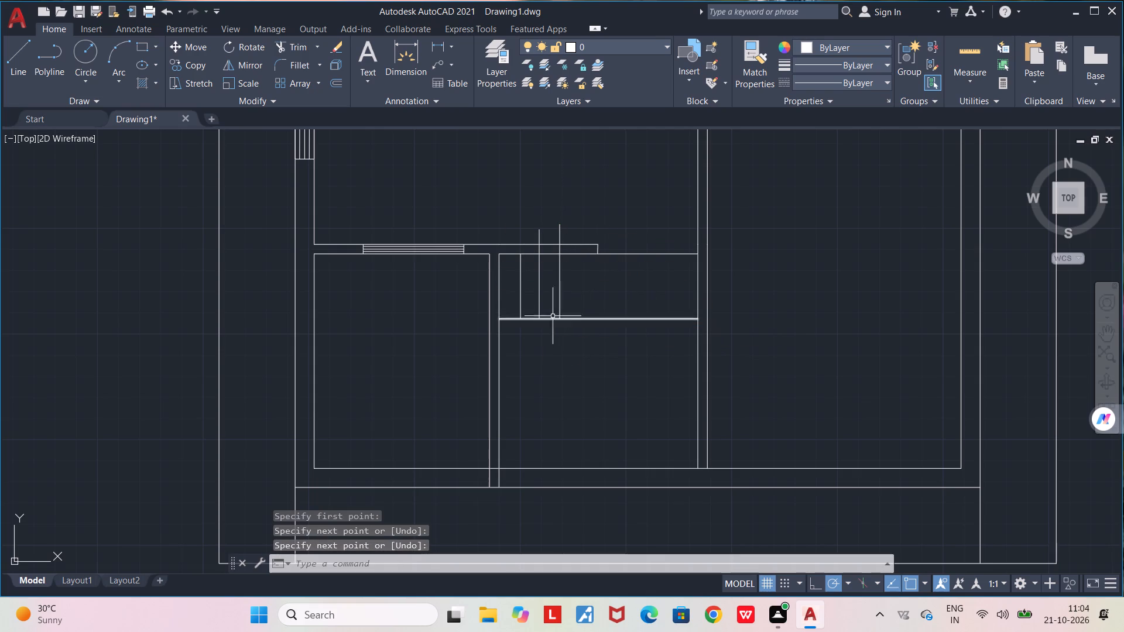
Trim the second and third vertical lines back to the upper wall's lower line, removing the parts above and inside the wall.
type("TF")
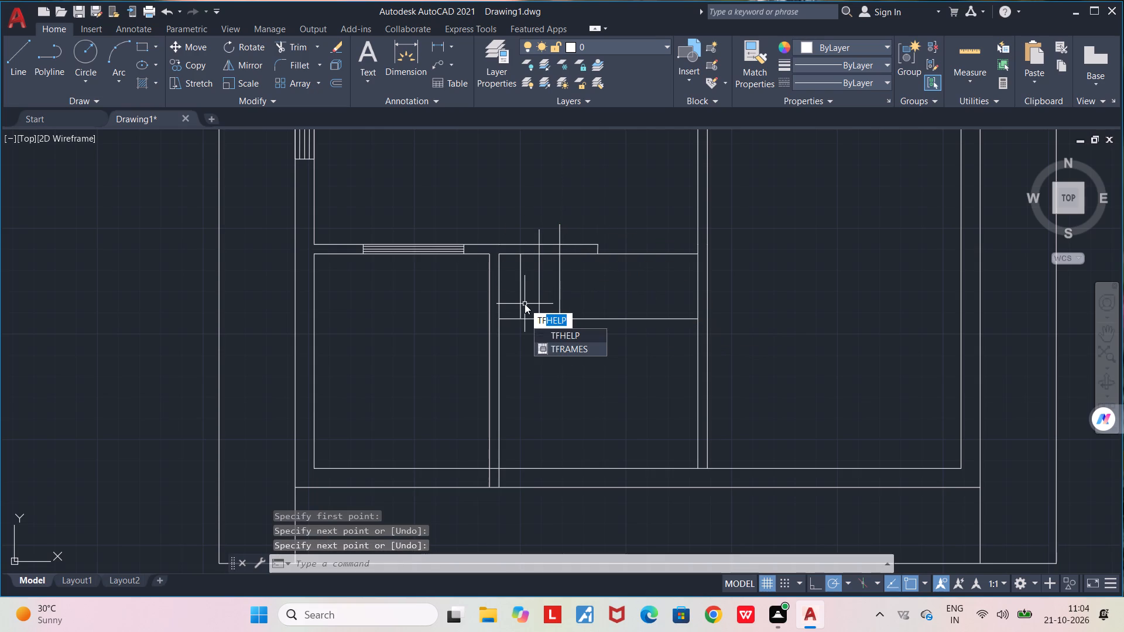
key("Escape")
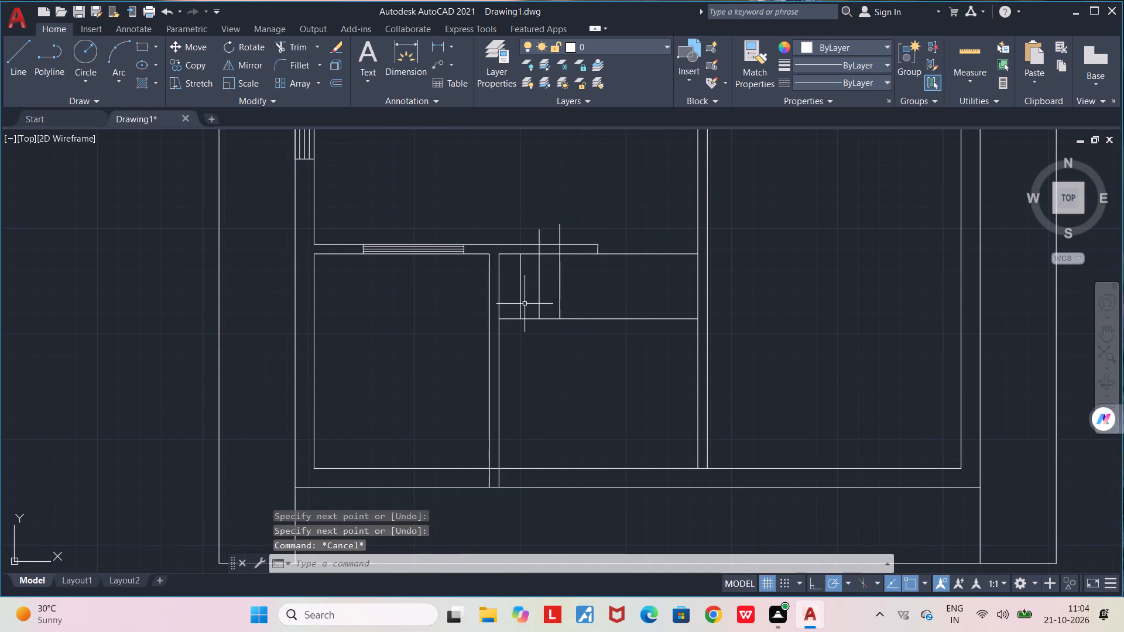
type("TR")
key("Return")
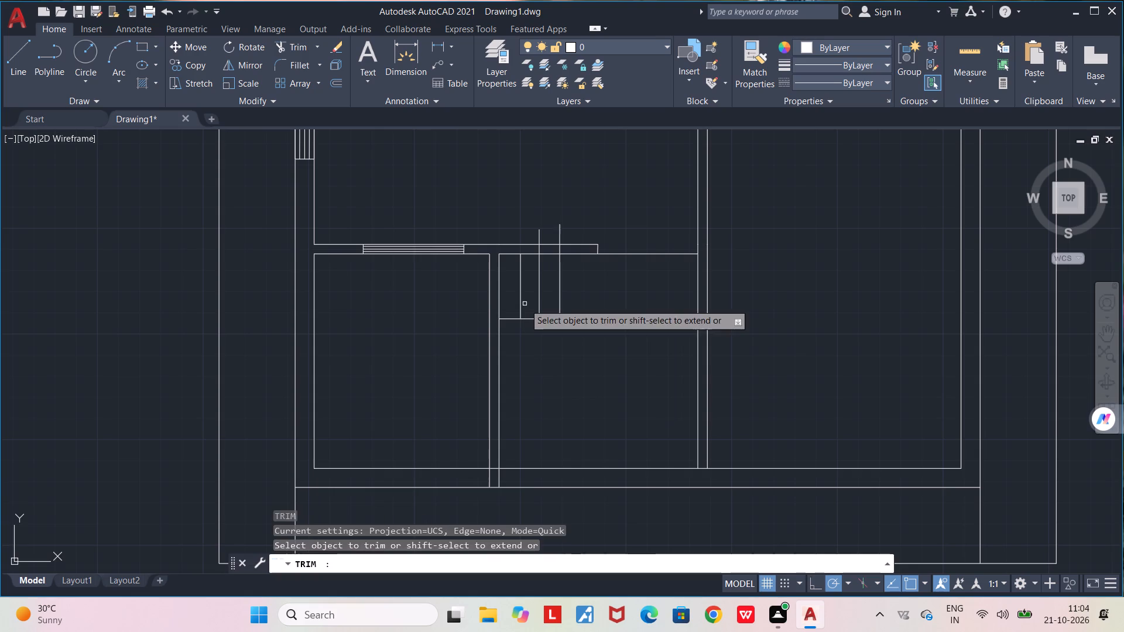
scroll(539, 243, "up", 3)
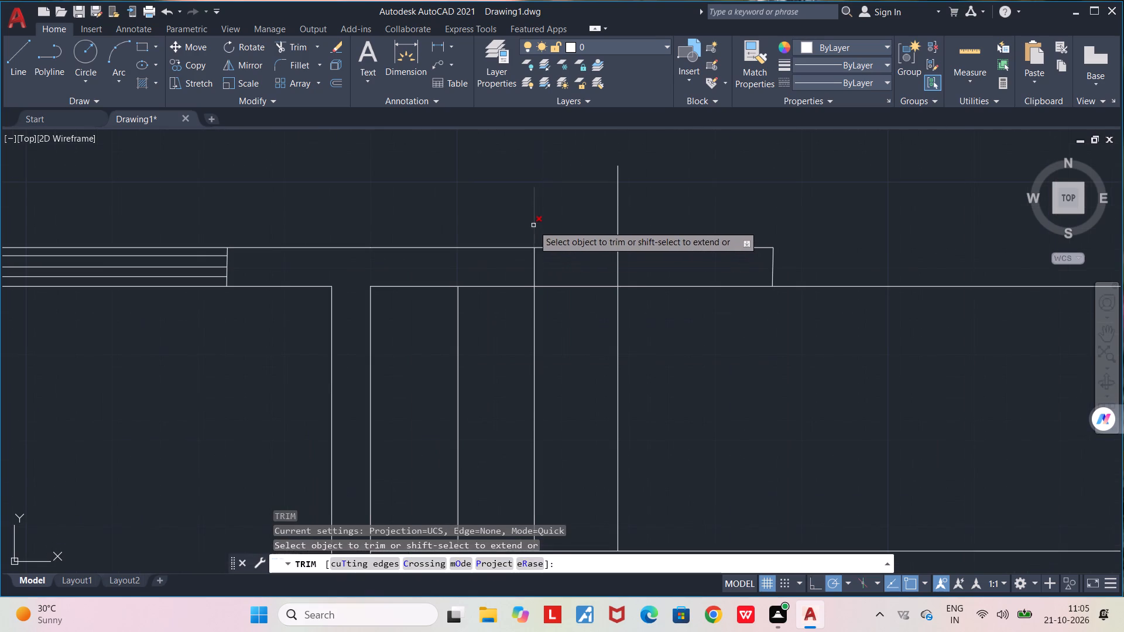
left_click(533, 225)
left_click(619, 209)
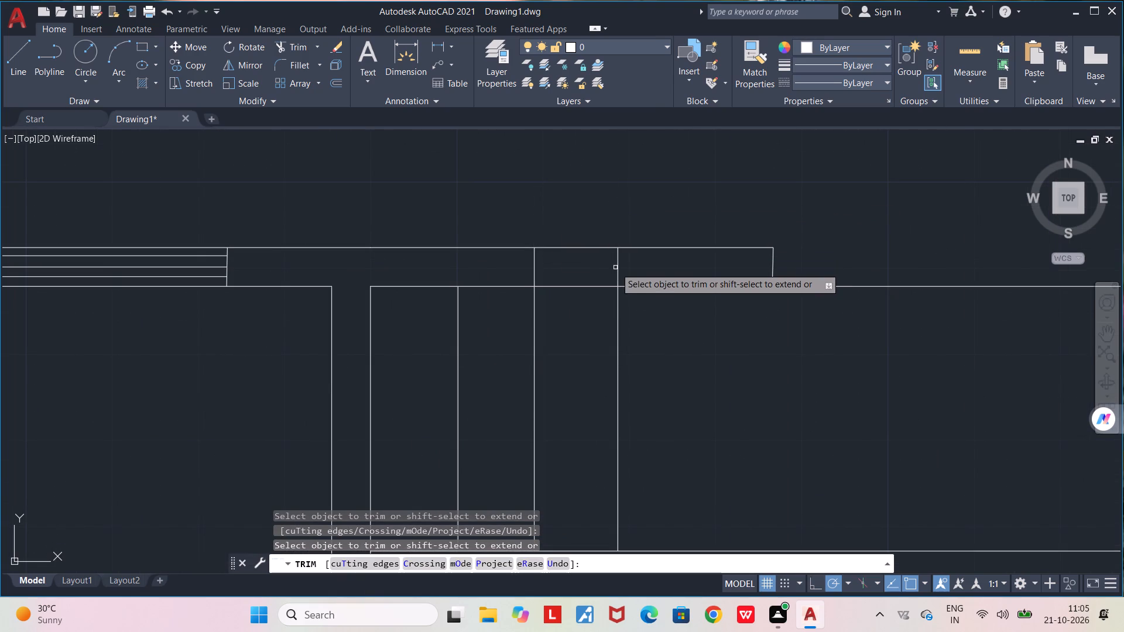
left_click(618, 268)
left_click(532, 272)
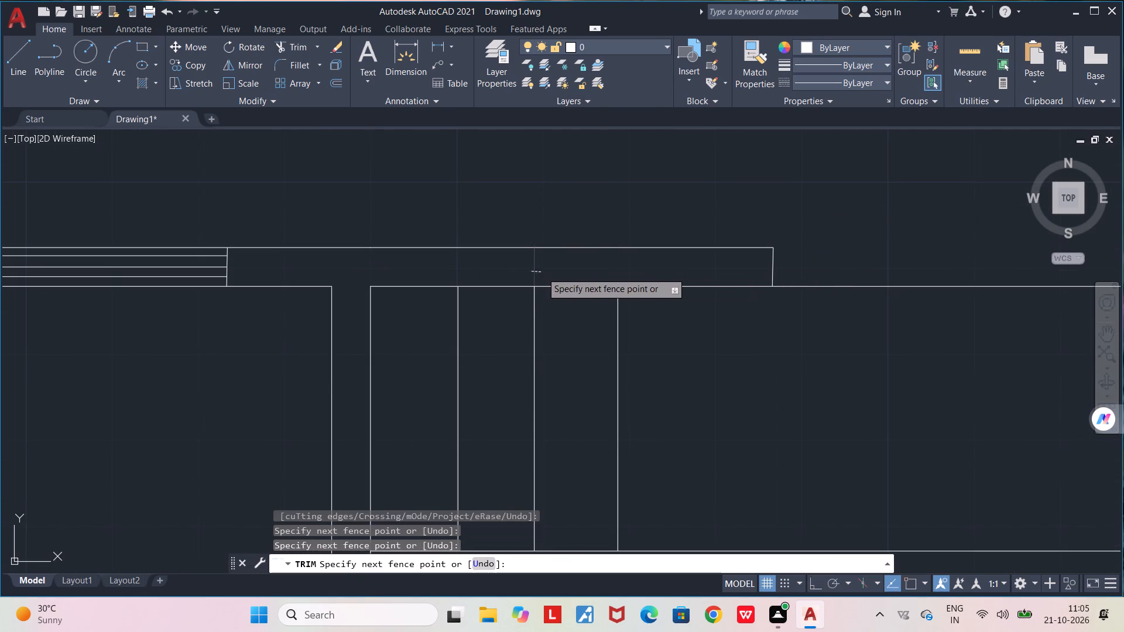
left_click(542, 272)
scroll(543, 272, "down", 4)
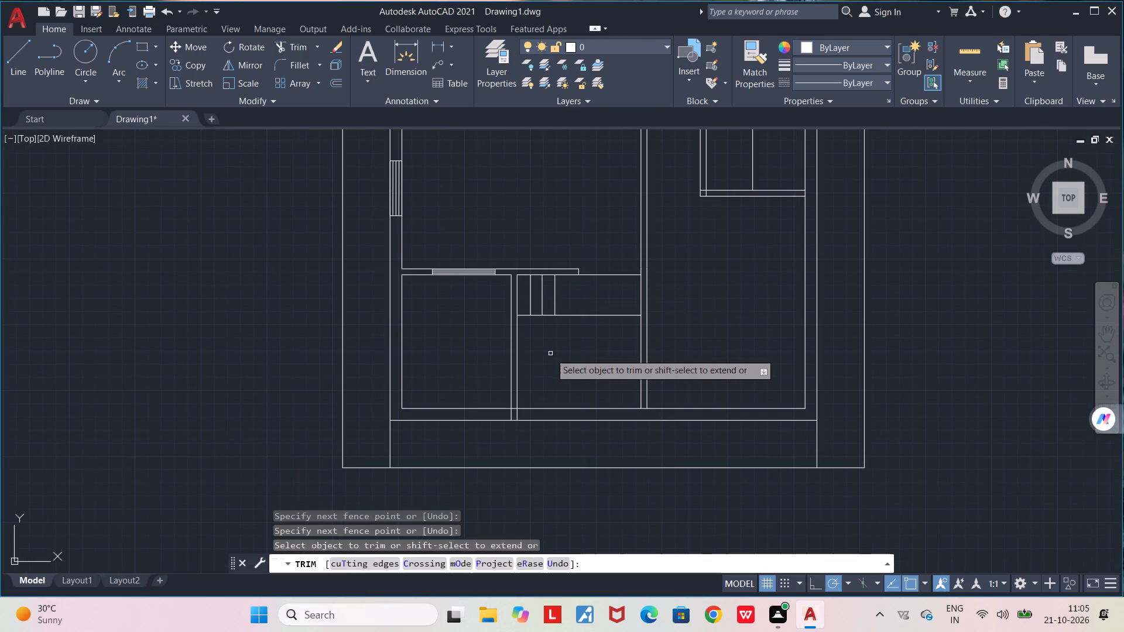
key("space")
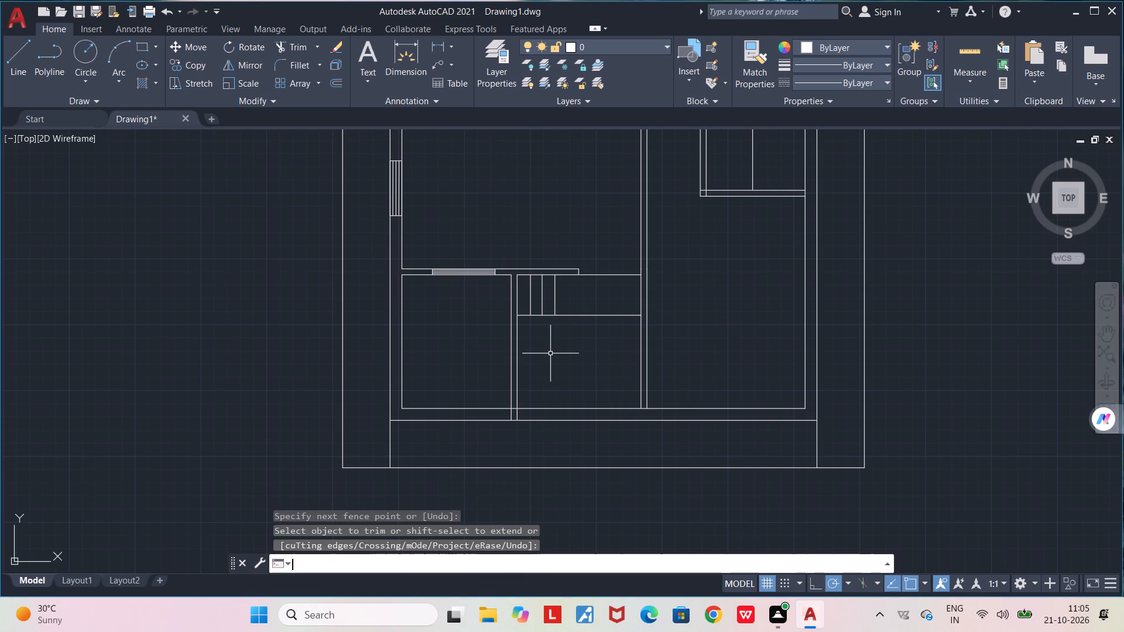
Draw a fourth vertical line east of the other three, from the dividing line up past the upper wall.
middle_click_drag(550, 353, 505, 350)
scroll(567, 308, "up", 2)
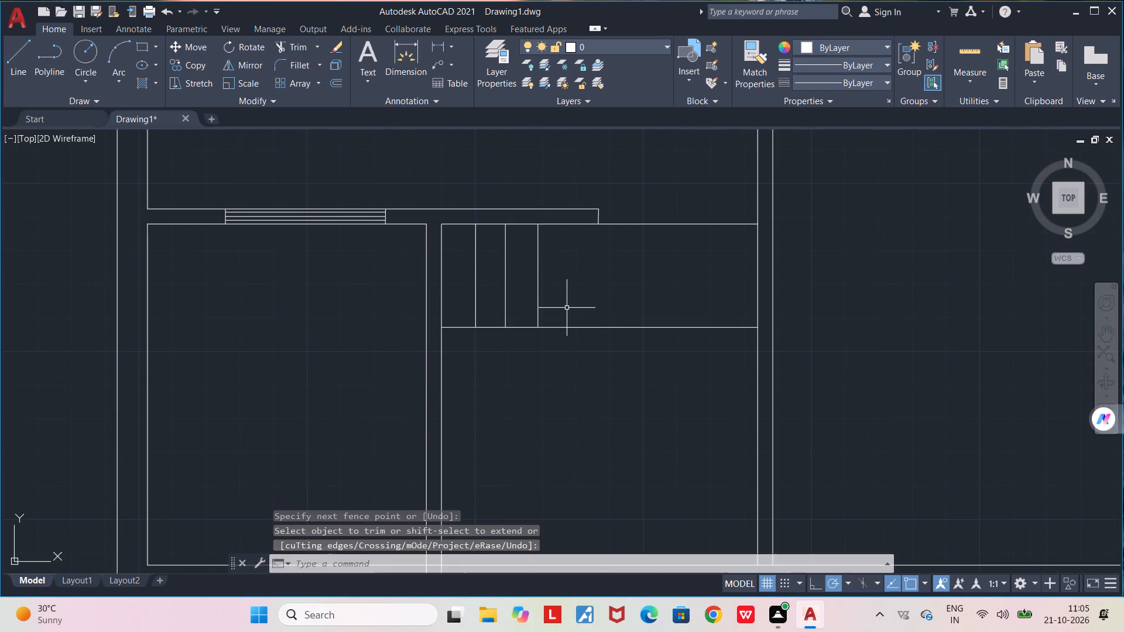
key("l")
key("Return")
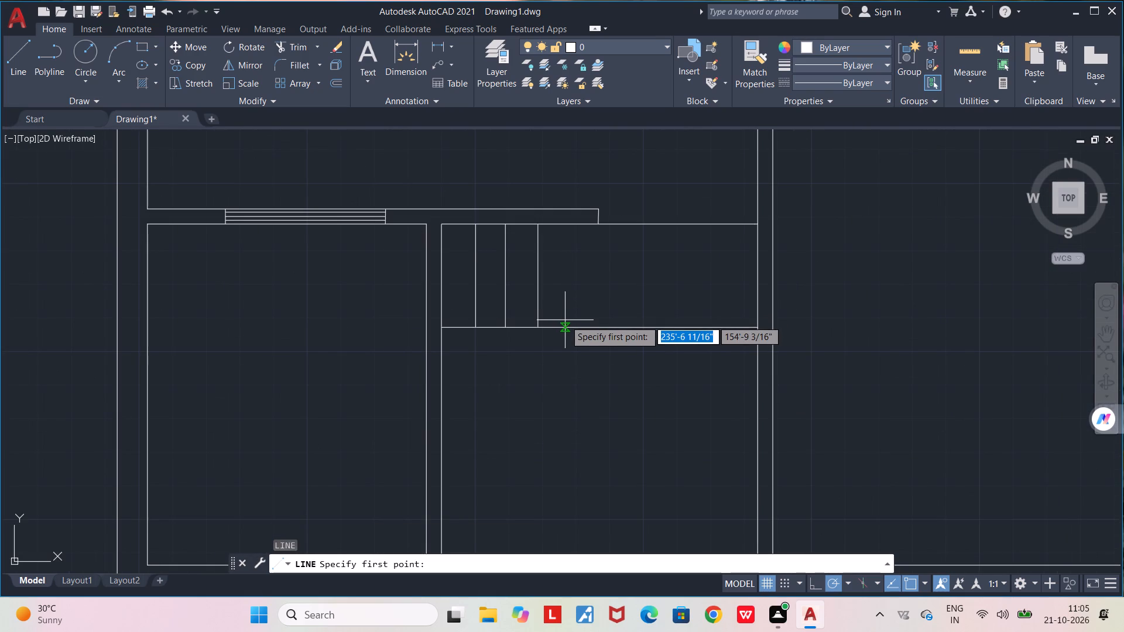
left_click(561, 327)
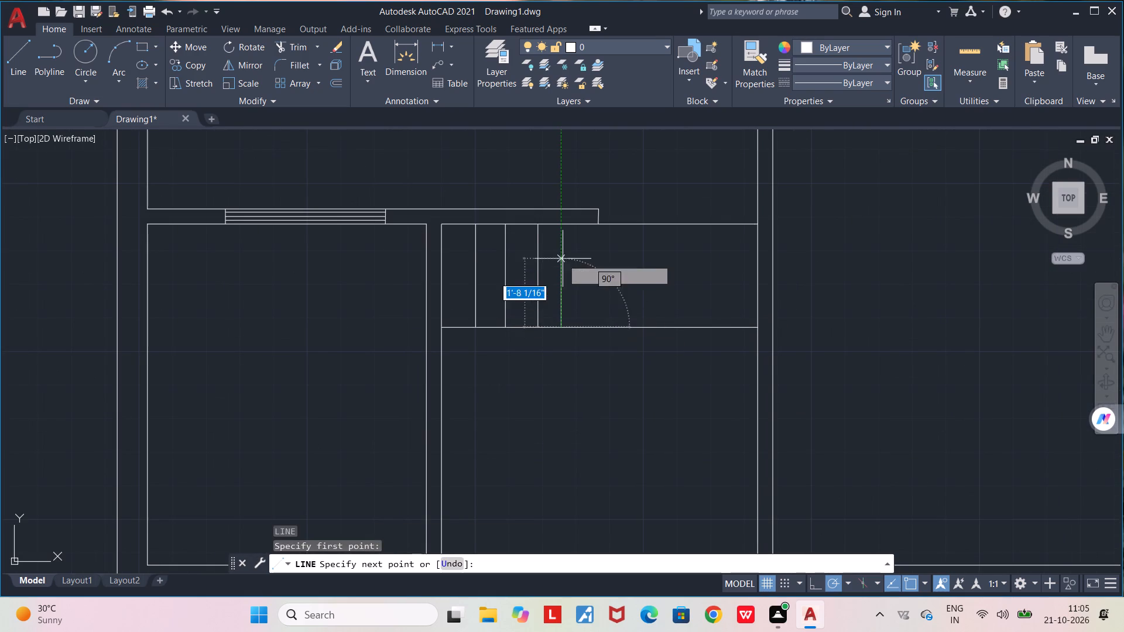
left_click(563, 198)
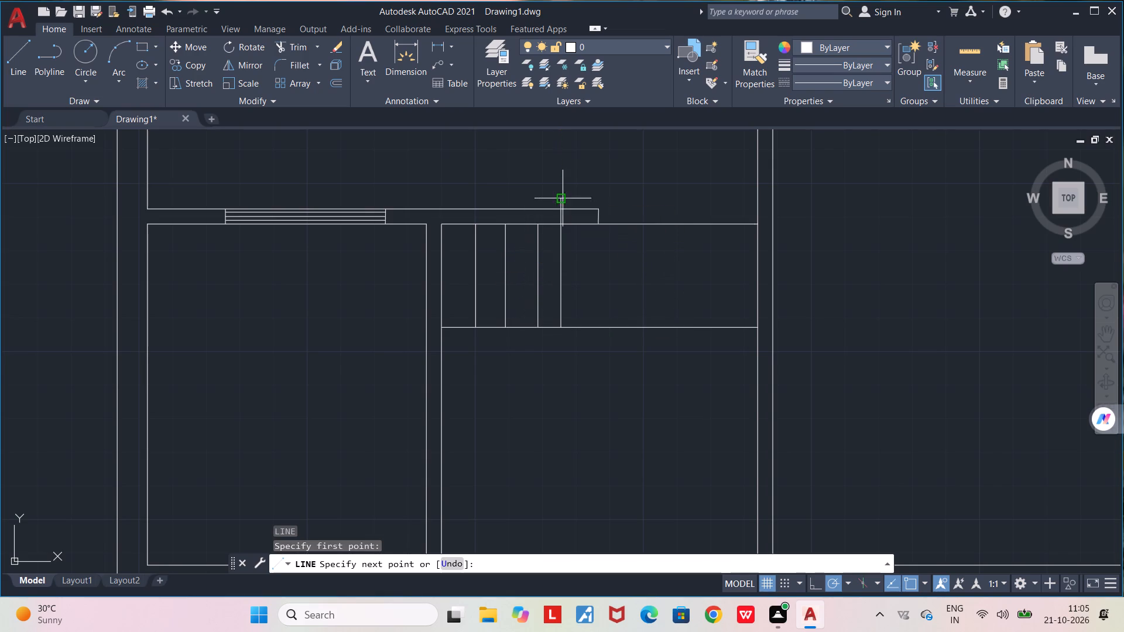
key("space")
Trim the fourth vertical line's parts inside and above the upper wall.
type("TR")
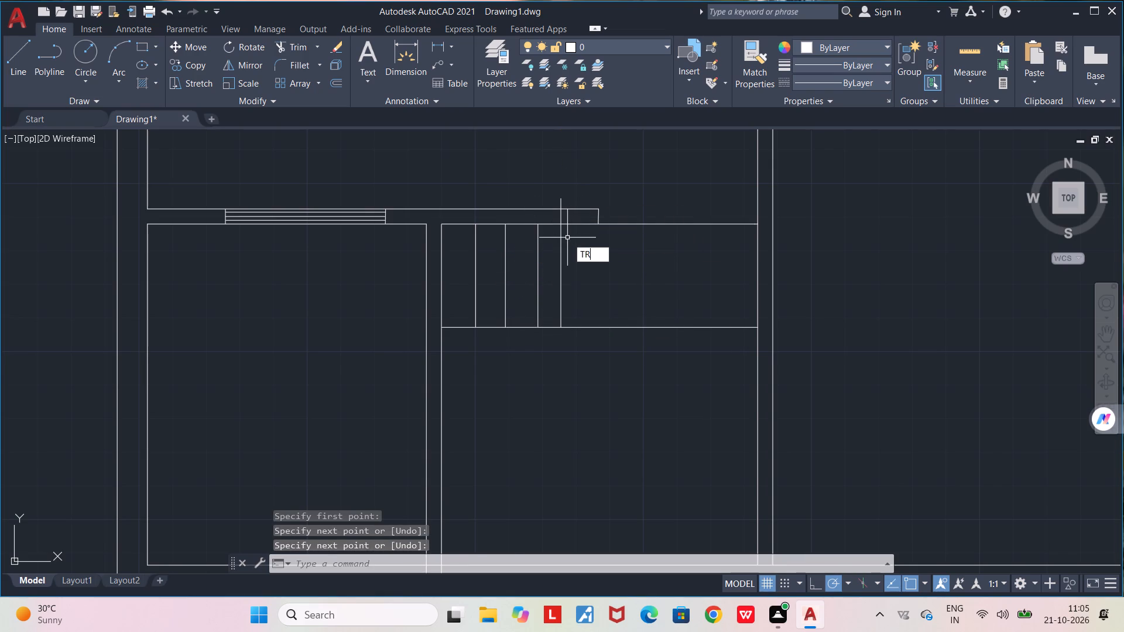
key("Return")
left_click(561, 217)
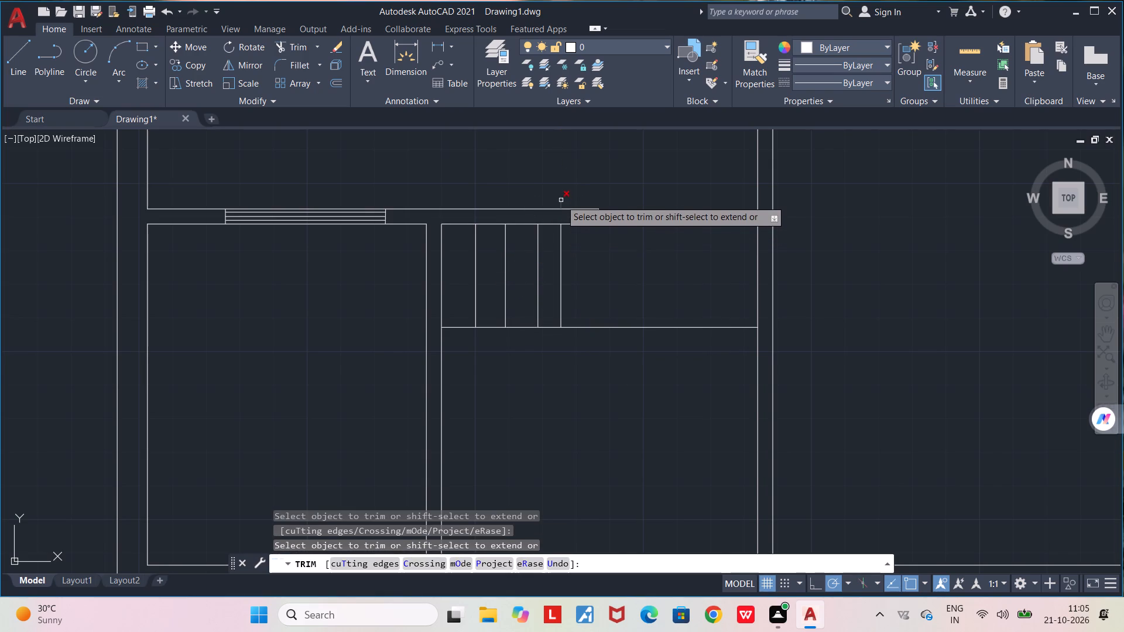
left_click(561, 200)
scroll(563, 234, "down", 2)
key("space")
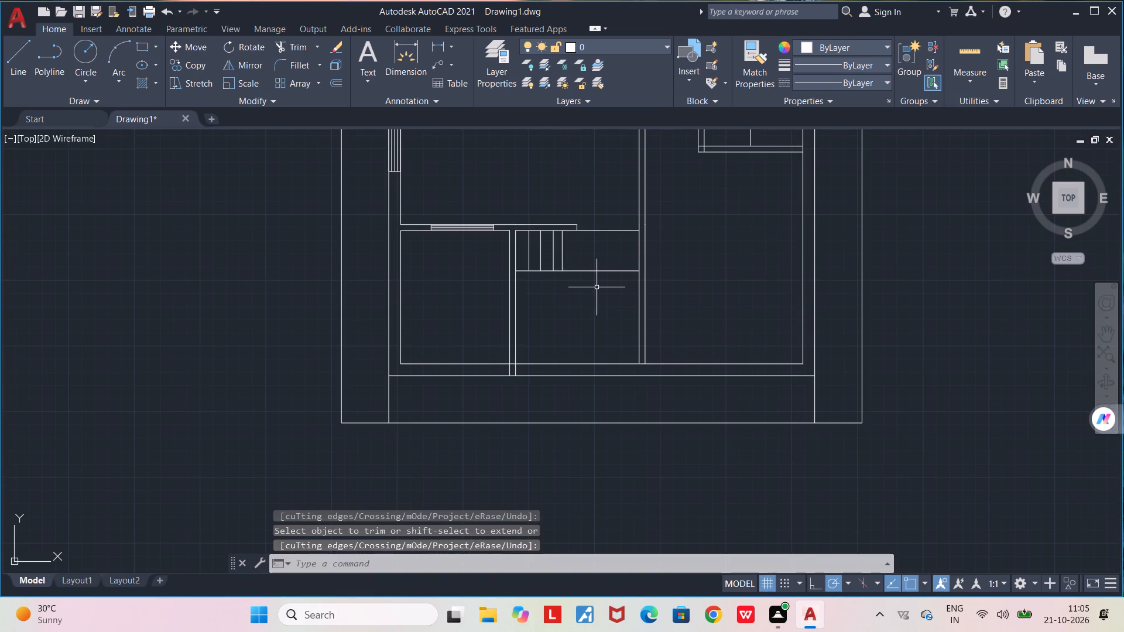
Trim the partition lines between the two southwest rooms inside the south exterior wall, plus the inner wall line's piece between them.
middle_click_drag(588, 313, 598, 270)
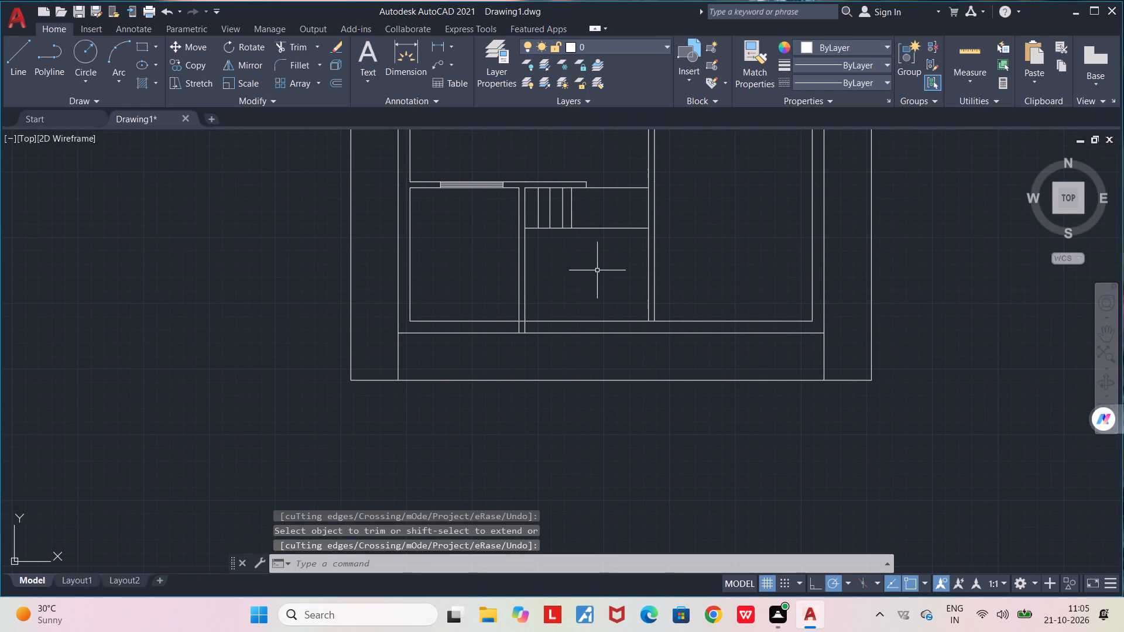
middle_click_drag(563, 287, 566, 273)
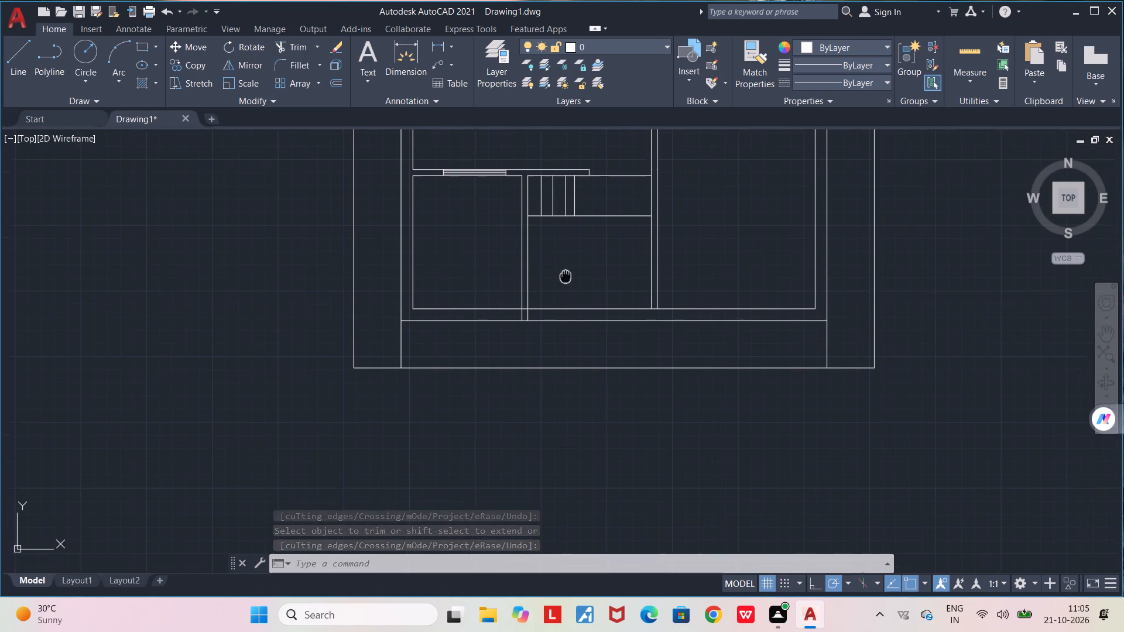
middle_click_drag(566, 273, 570, 251)
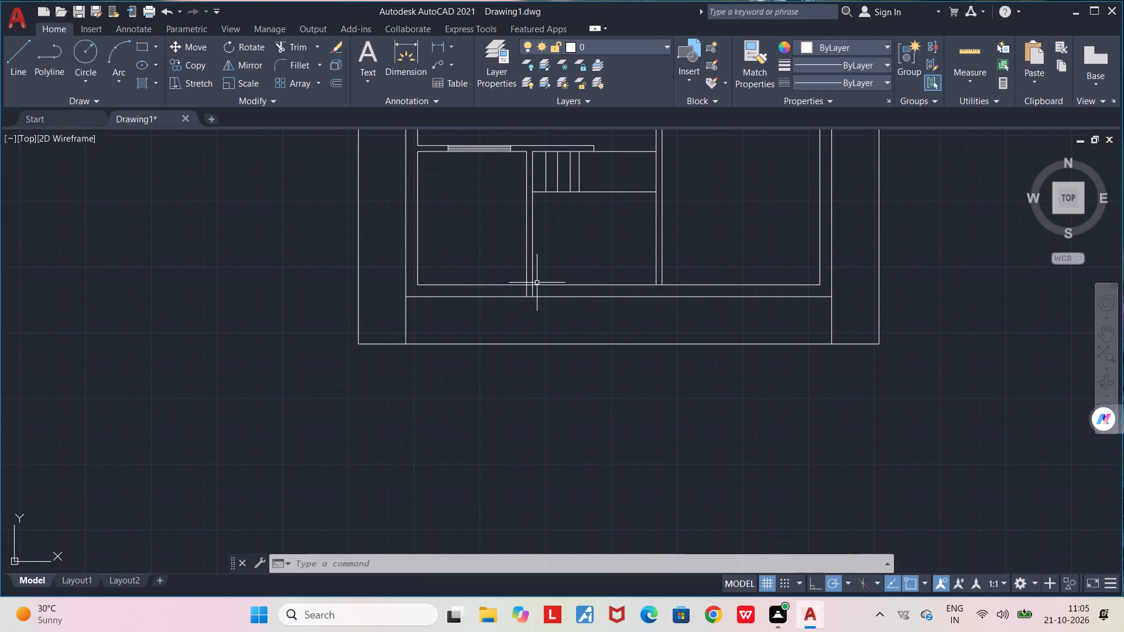
type("TR")
key("Return")
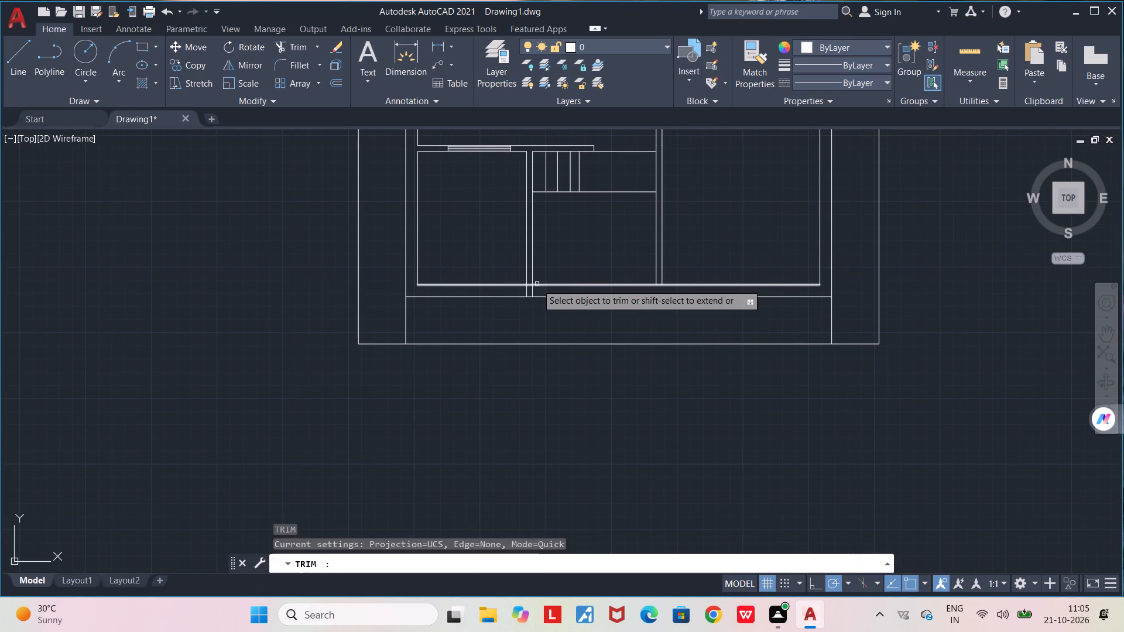
scroll(532, 295, "up", 3)
left_click_drag(481, 281, 523, 283)
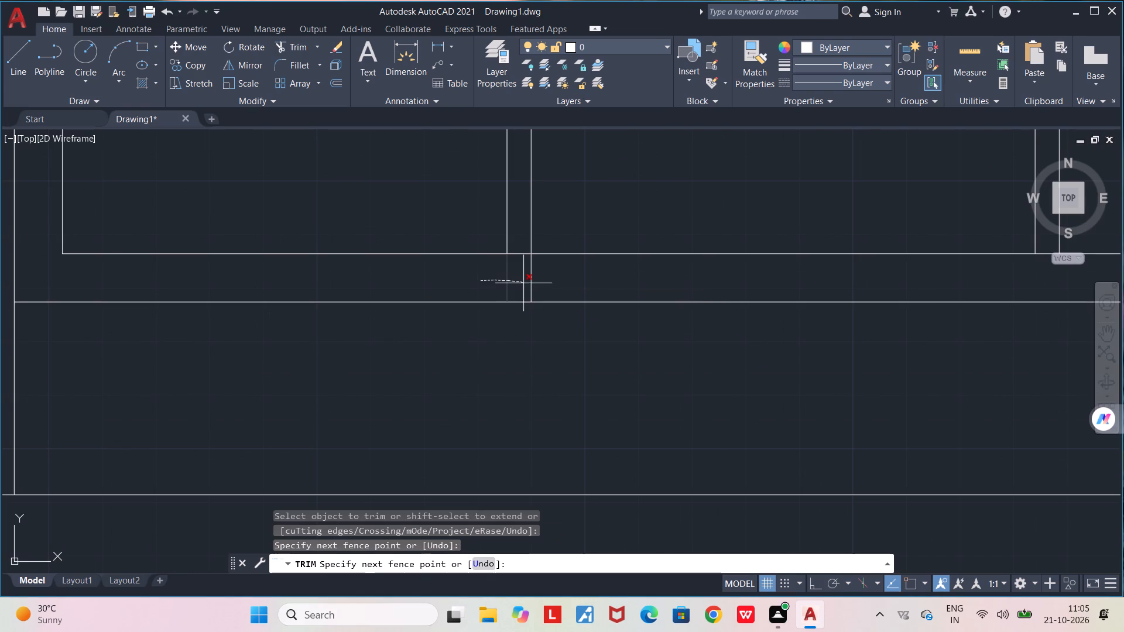
left_click_drag(523, 283, 515, 237)
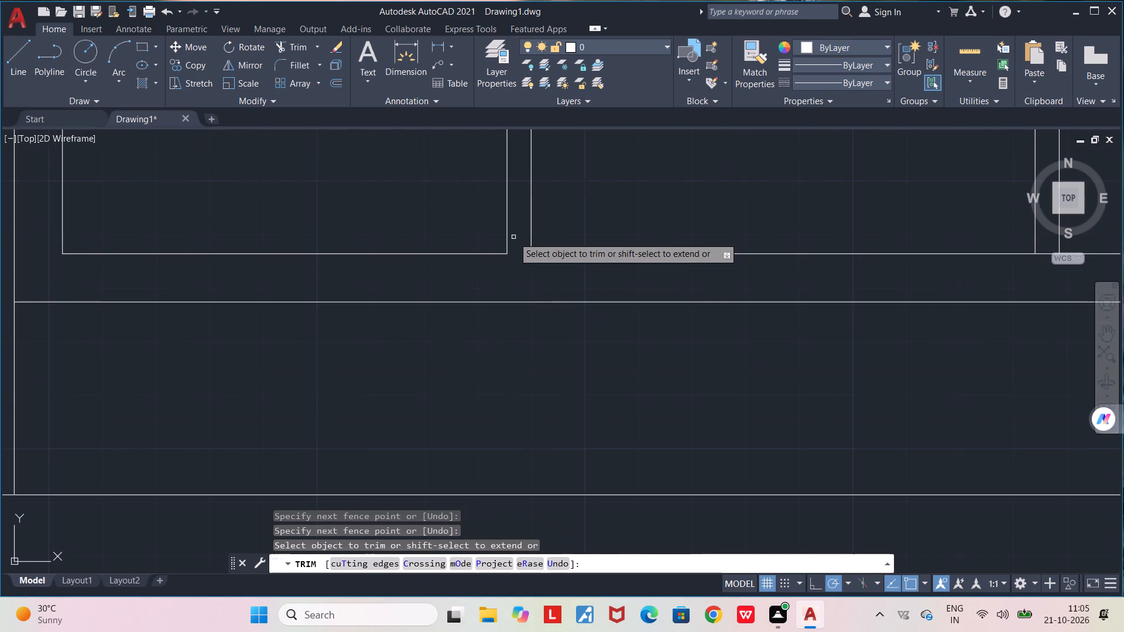
Draw a horizontal line across the southeast room, from the central partition's east face to just past the east exterior wall.
scroll(513, 237, "down", 4)
middle_click_drag(472, 193, 434, 323)
scroll(434, 323, "down", 1)
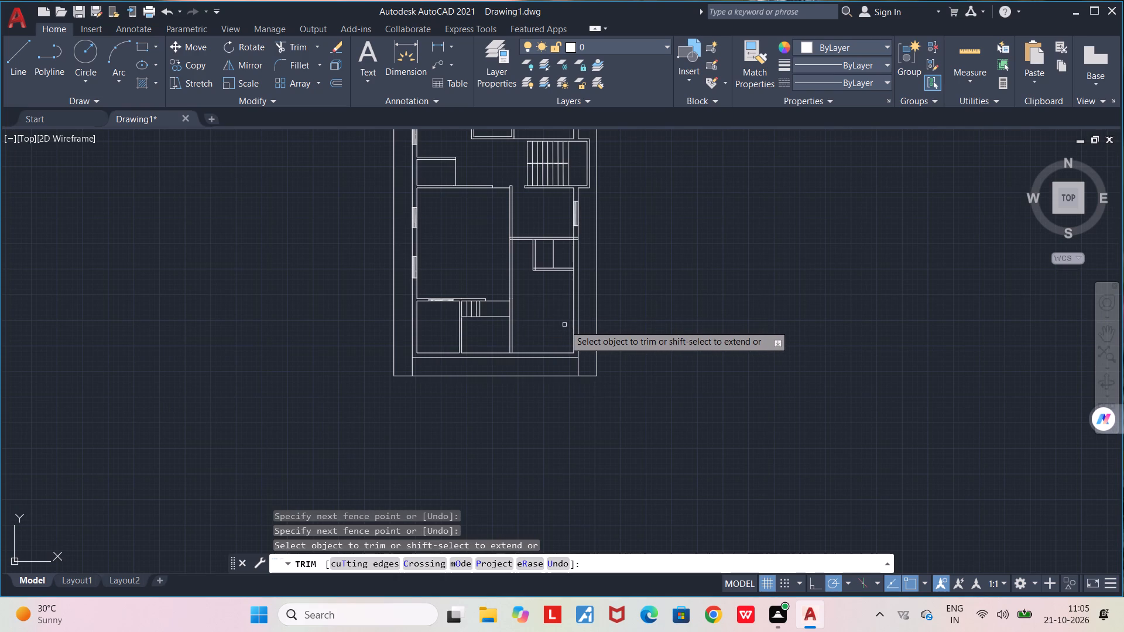
middle_click_drag(558, 321, 564, 265)
scroll(564, 265, "down", 2)
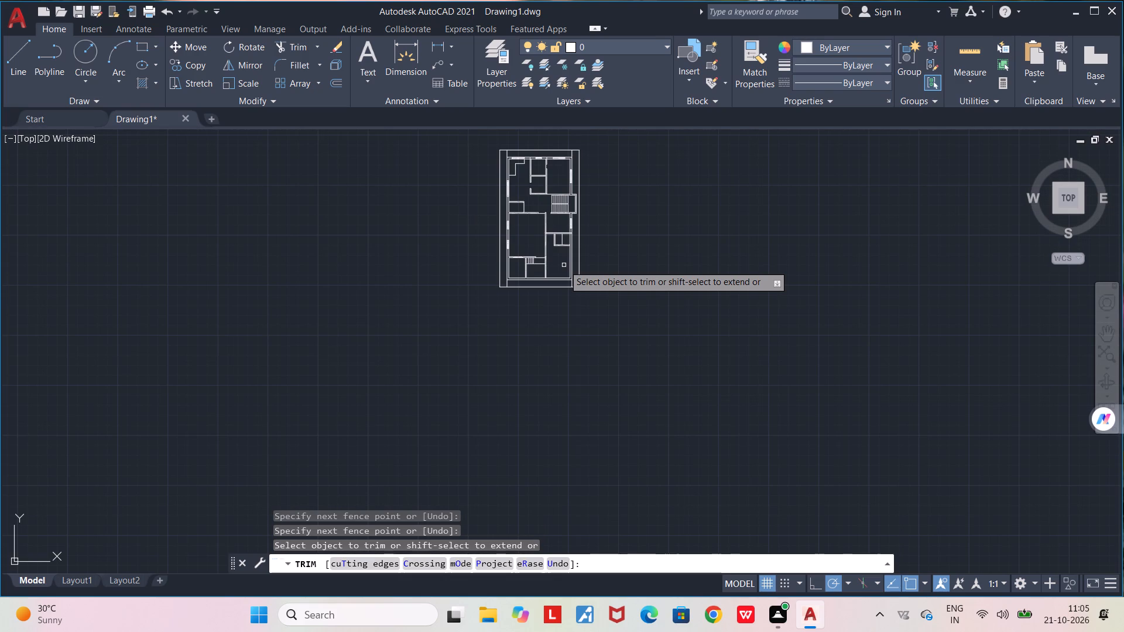
scroll(564, 265, "up", 4)
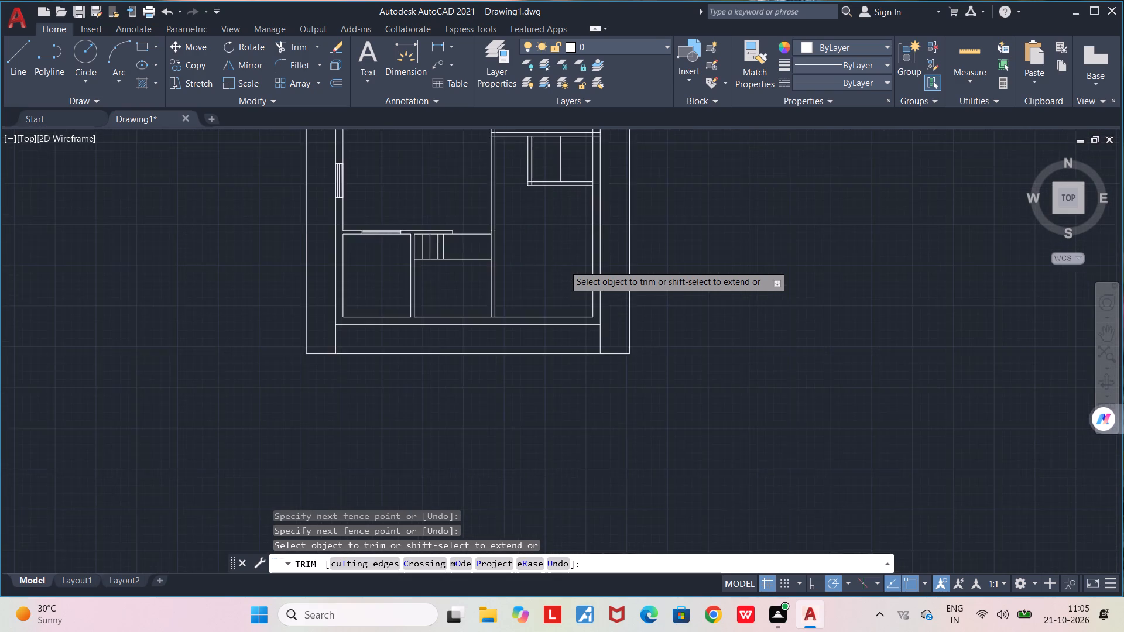
key("l")
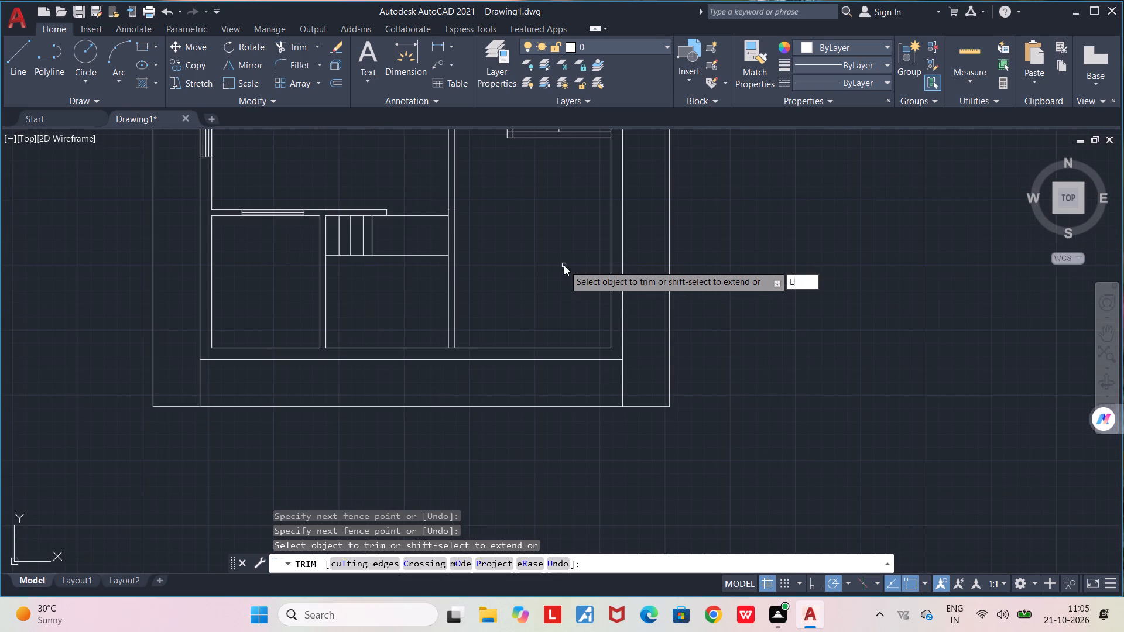
key("Return")
key("Escape")
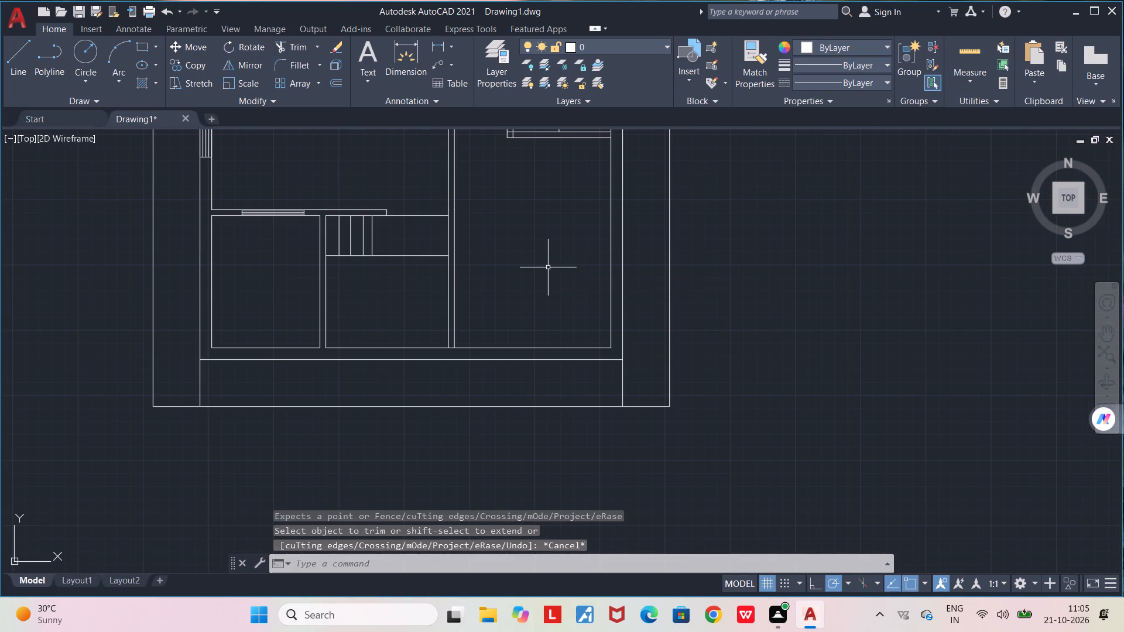
key("l")
key("Return")
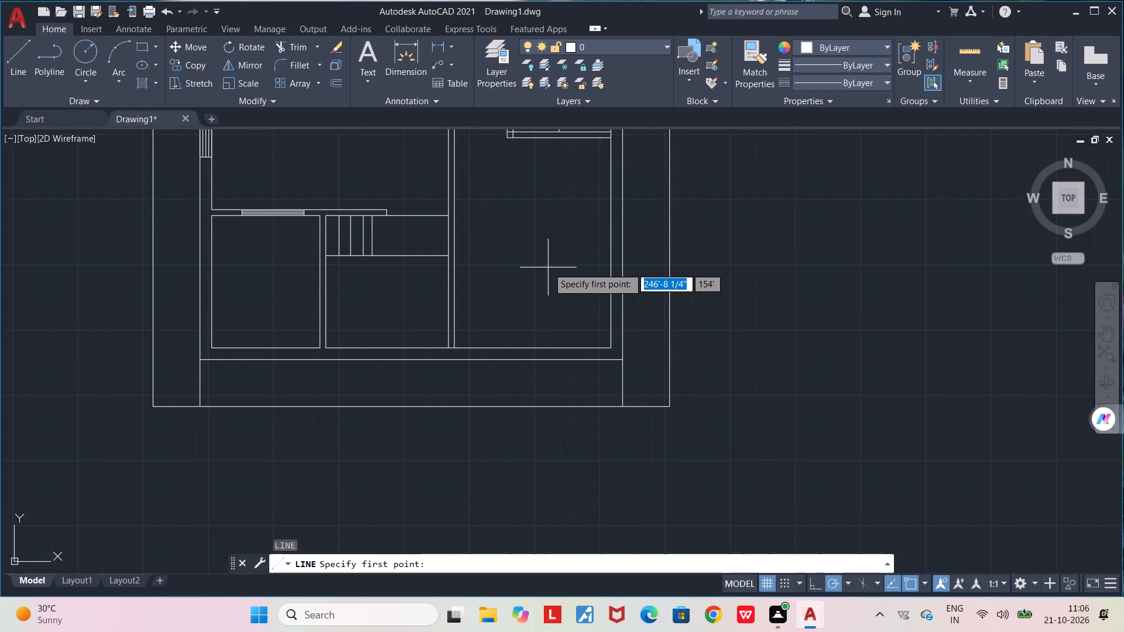
left_click(458, 256)
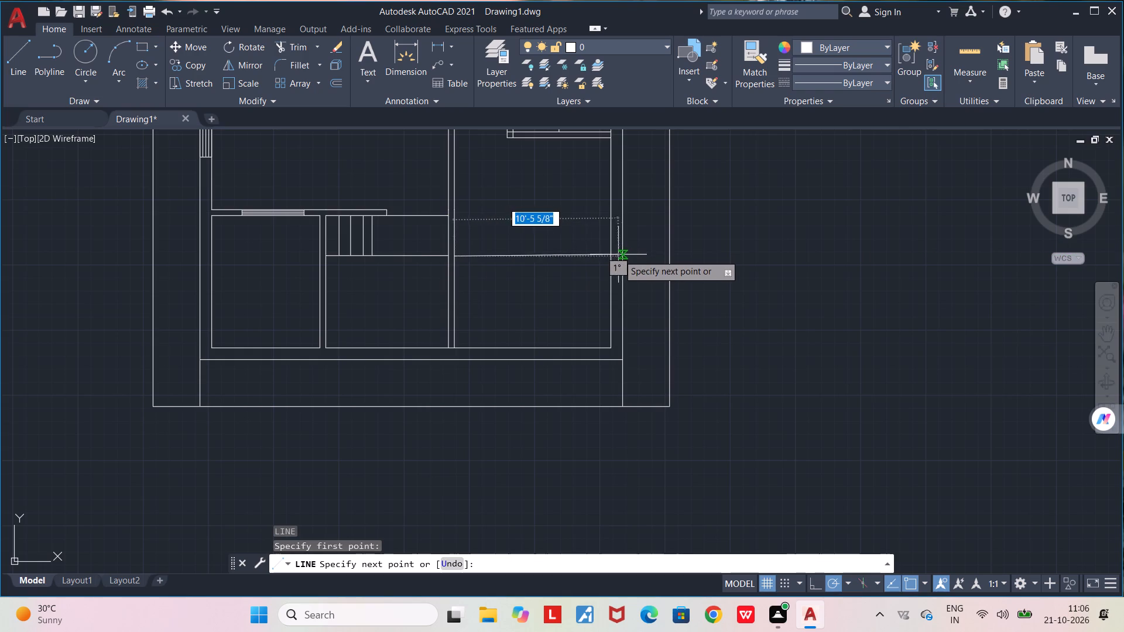
left_click(634, 258)
key("space")
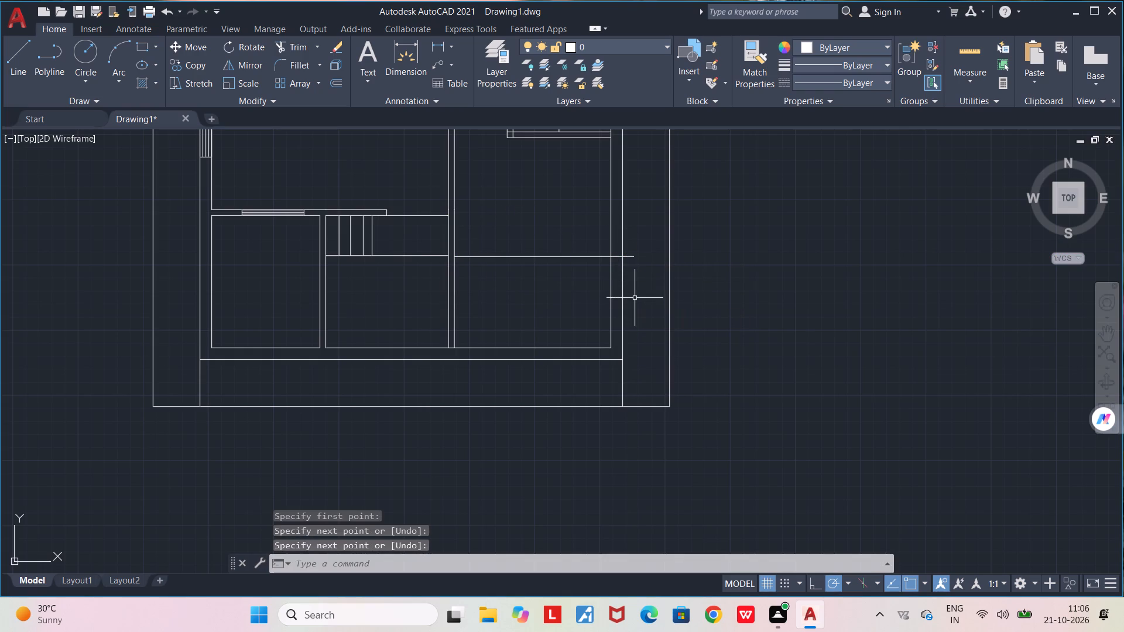
Trim the new horizontal line back to the east wall's inner face, removing the parts inside and beyond the wall.
type("TR")
key("Return")
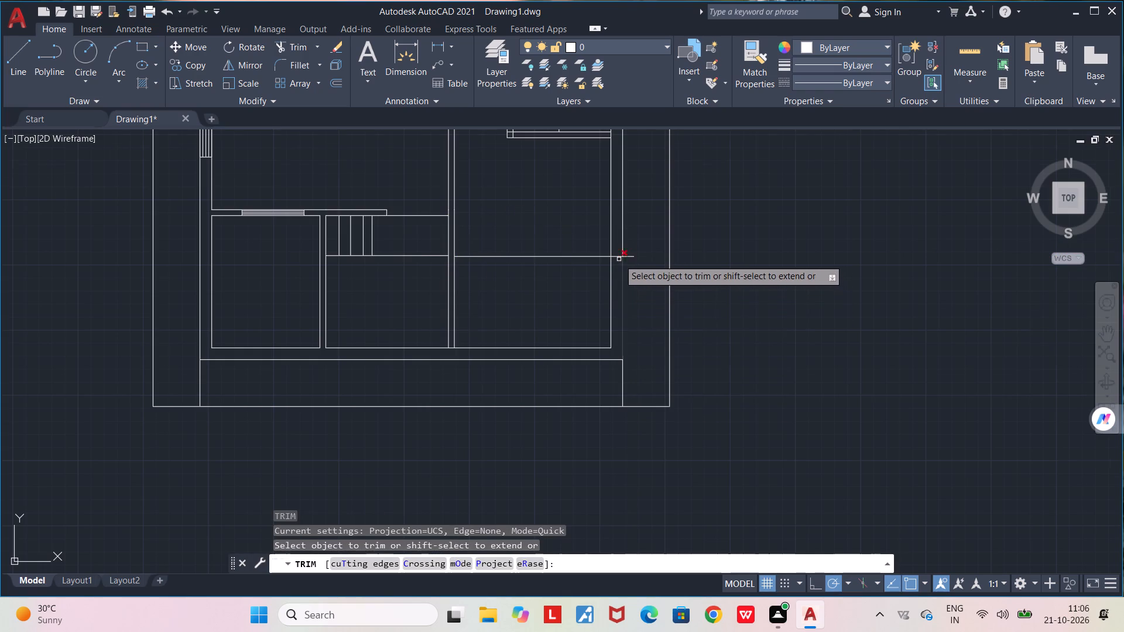
scroll(618, 259, "up", 3)
left_click(617, 248)
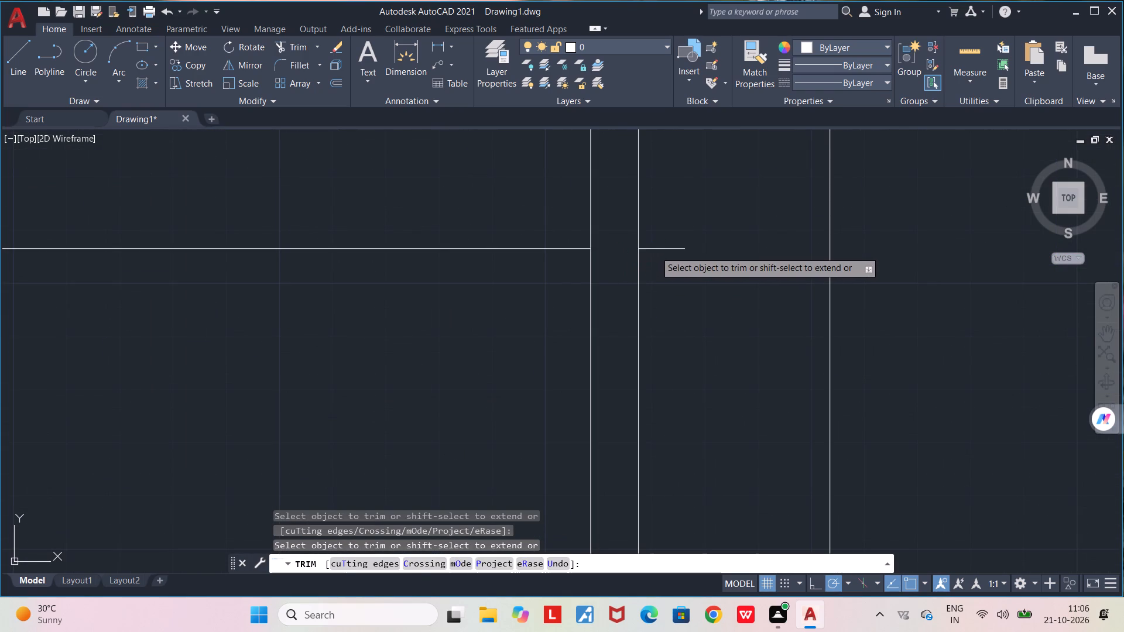
left_click(655, 251)
left_click(653, 236)
scroll(539, 305, "down", 4)
key("space")
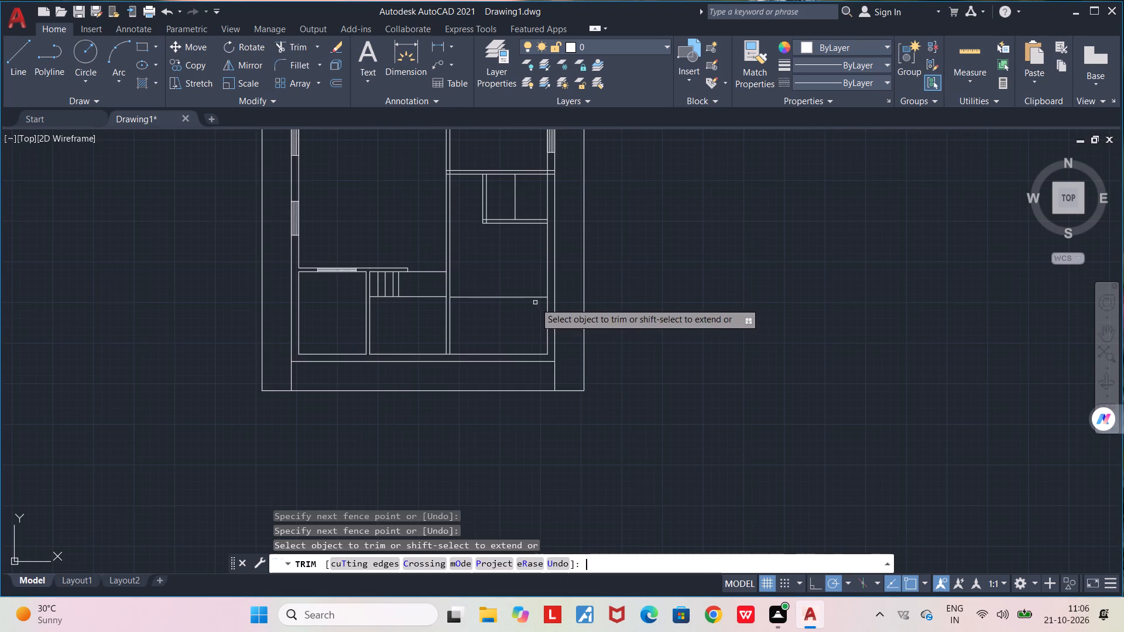
Draw a second horizontal line about 11'-2" long just above the first, from the central partition past the east exterior wall.
scroll(534, 300, "down", 2)
scroll(522, 297, "up", 2)
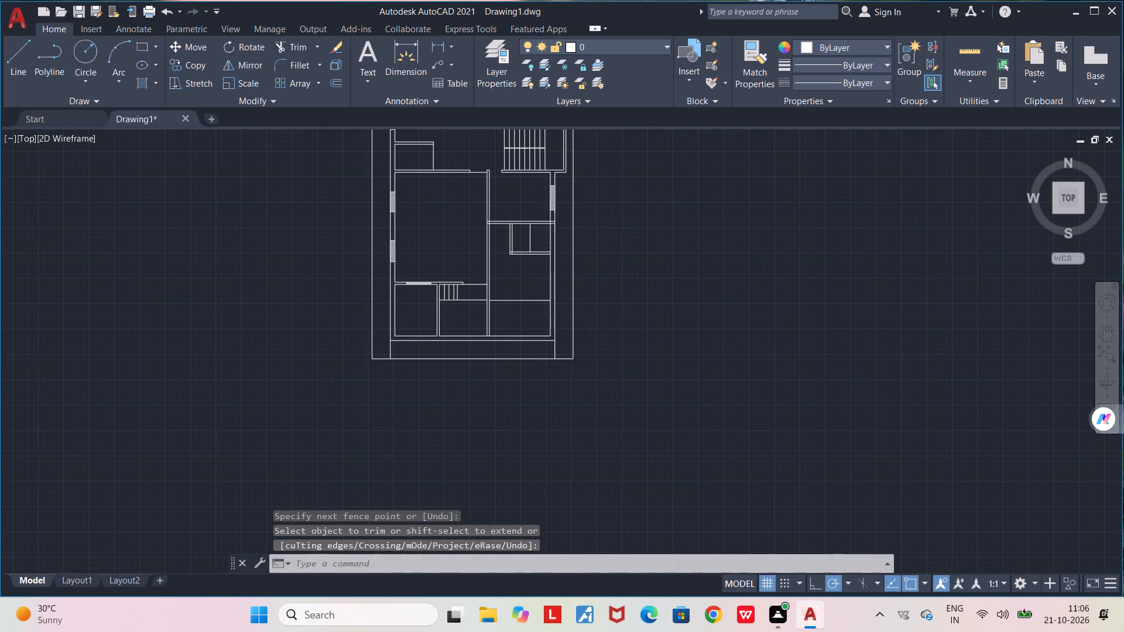
scroll(522, 297, "down", 2)
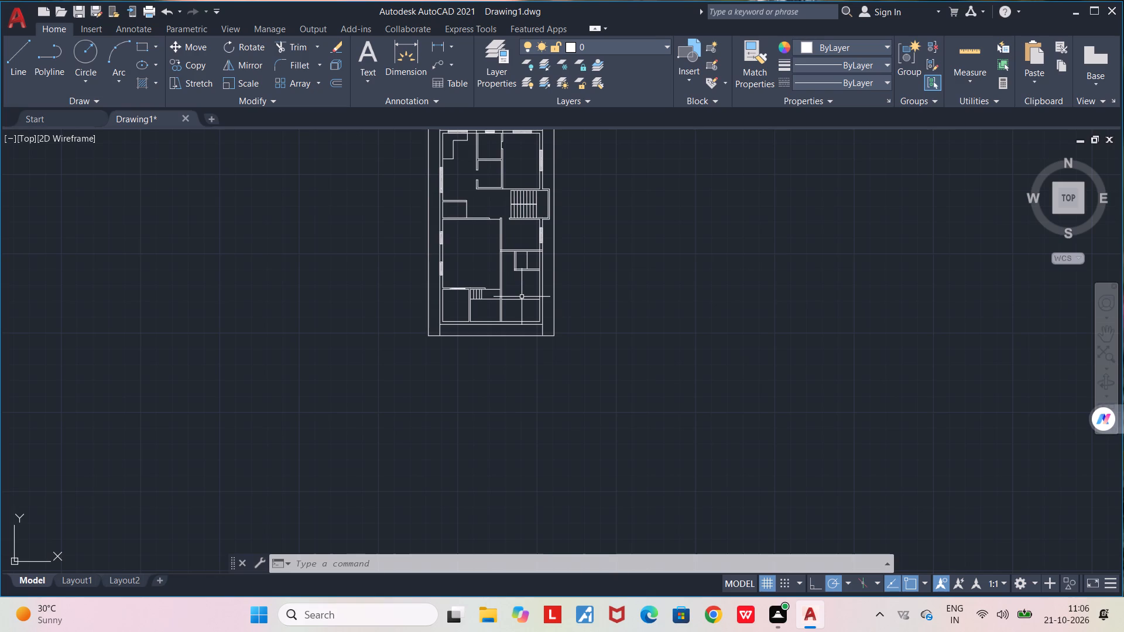
scroll(510, 296, "up", 2)
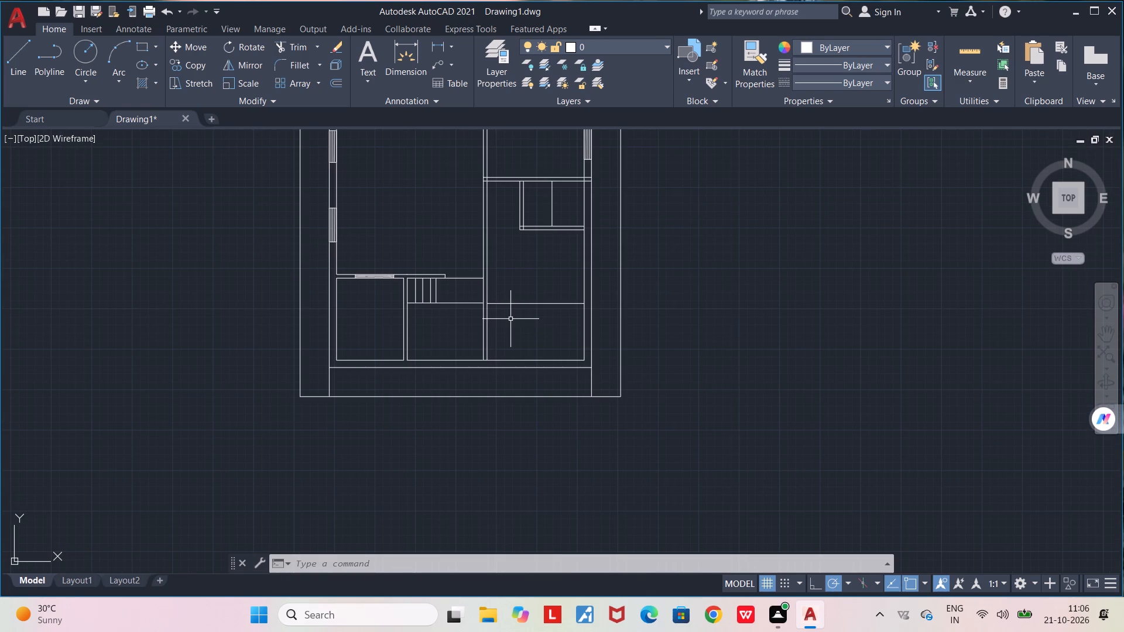
scroll(506, 317, "up", 2)
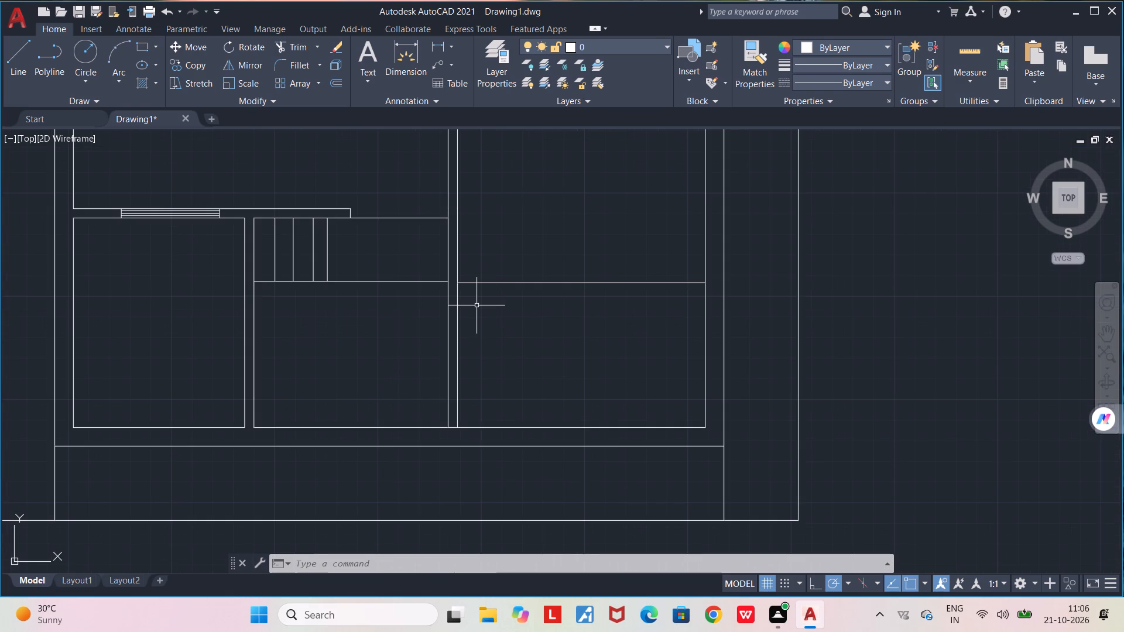
middle_click_drag(499, 325, 478, 329)
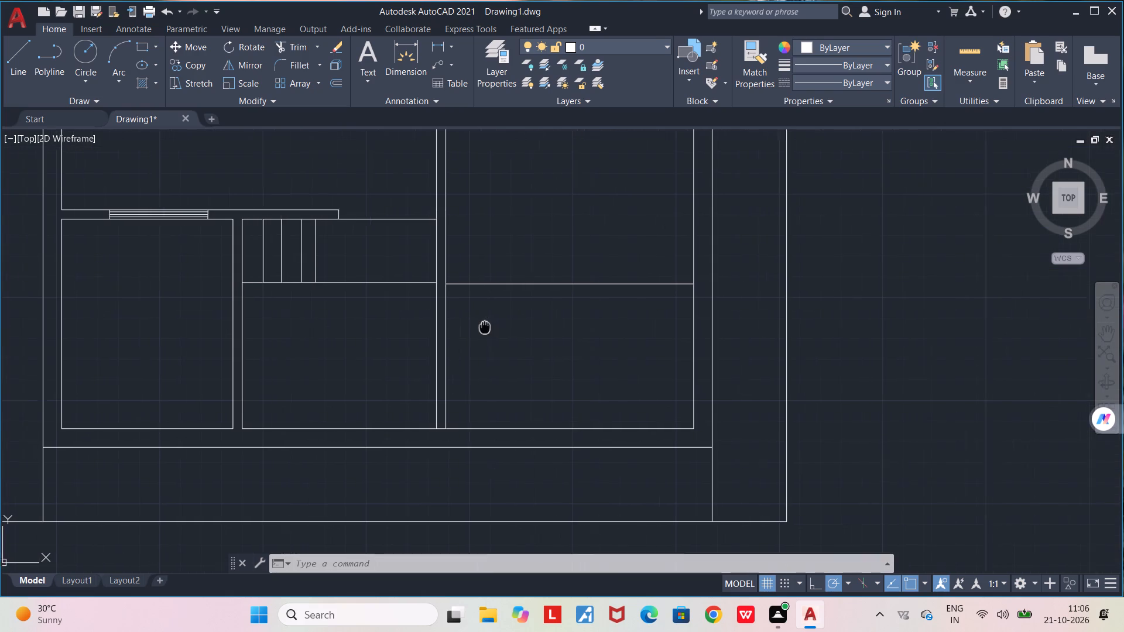
middle_click_drag(478, 329, 380, 350)
scroll(380, 350, "down", 2)
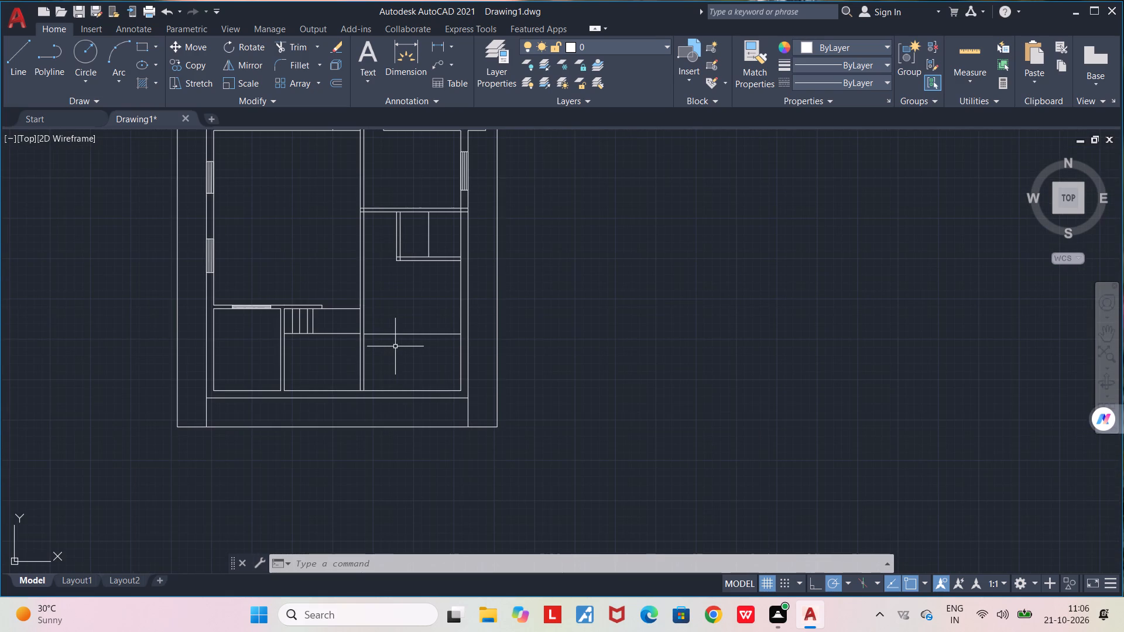
scroll(395, 346, "up", 1)
key("l")
key("Return")
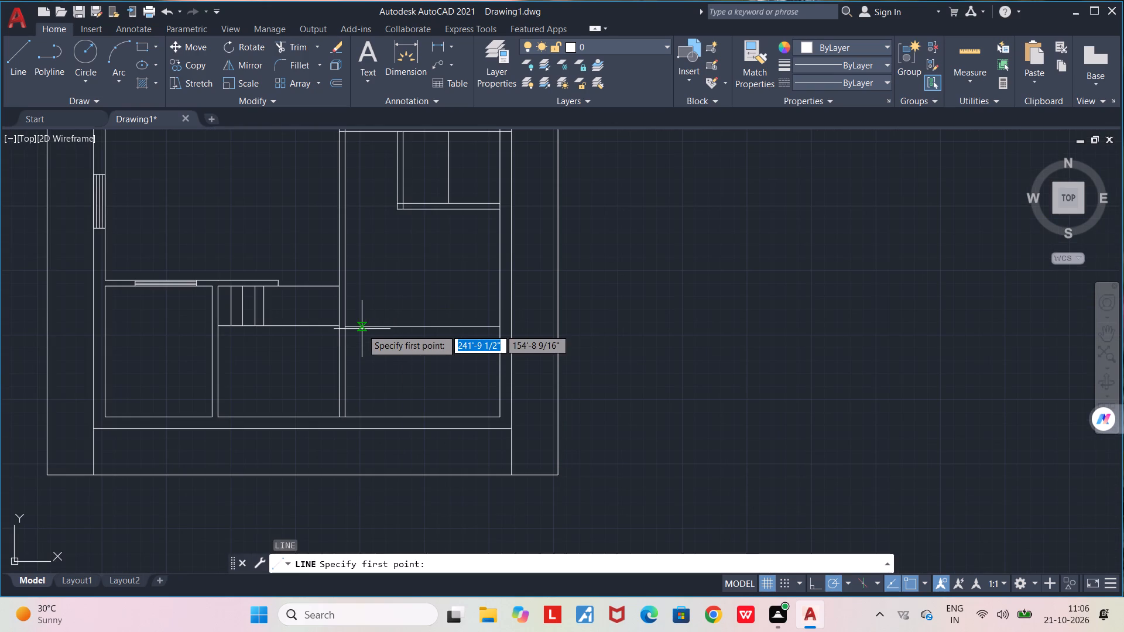
scroll(351, 329, "up", 2)
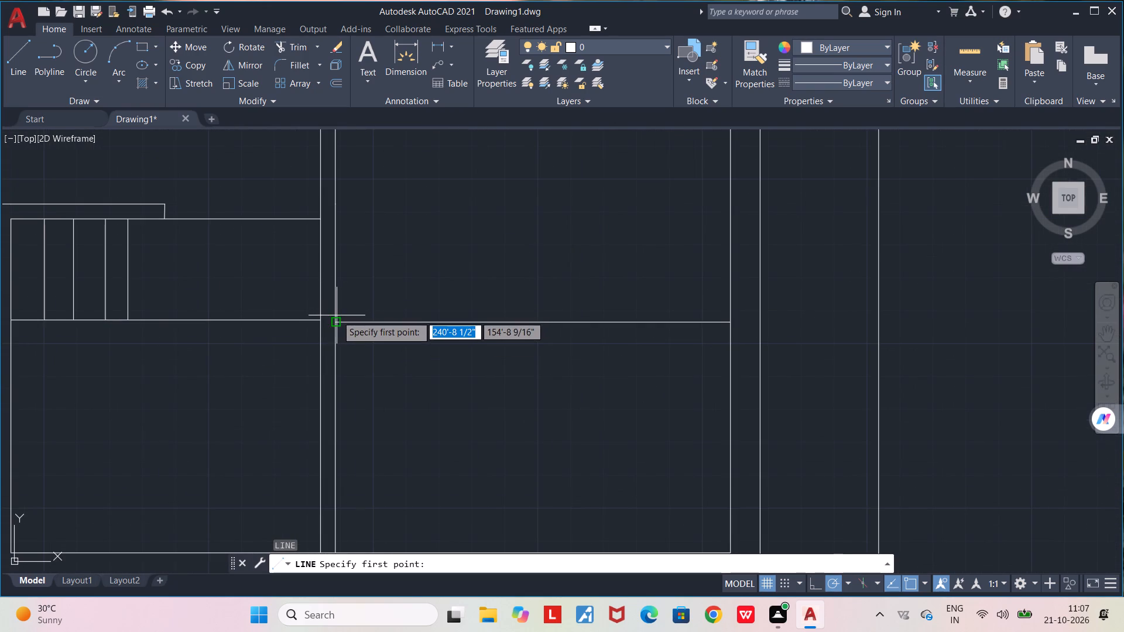
left_click(337, 314)
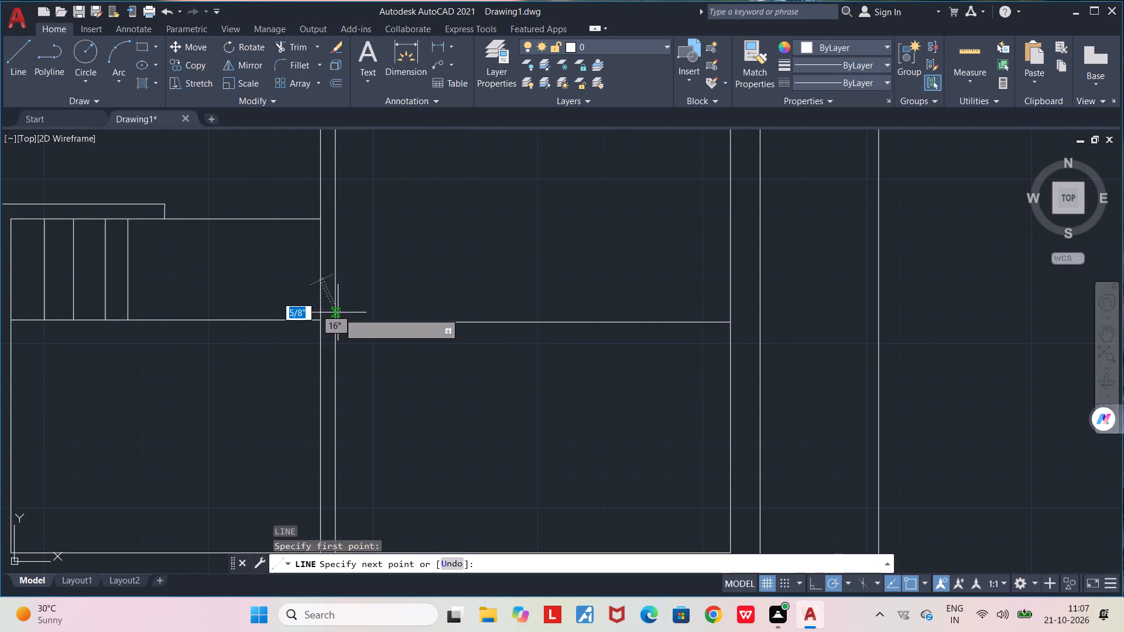
scroll(413, 311, "down", 1)
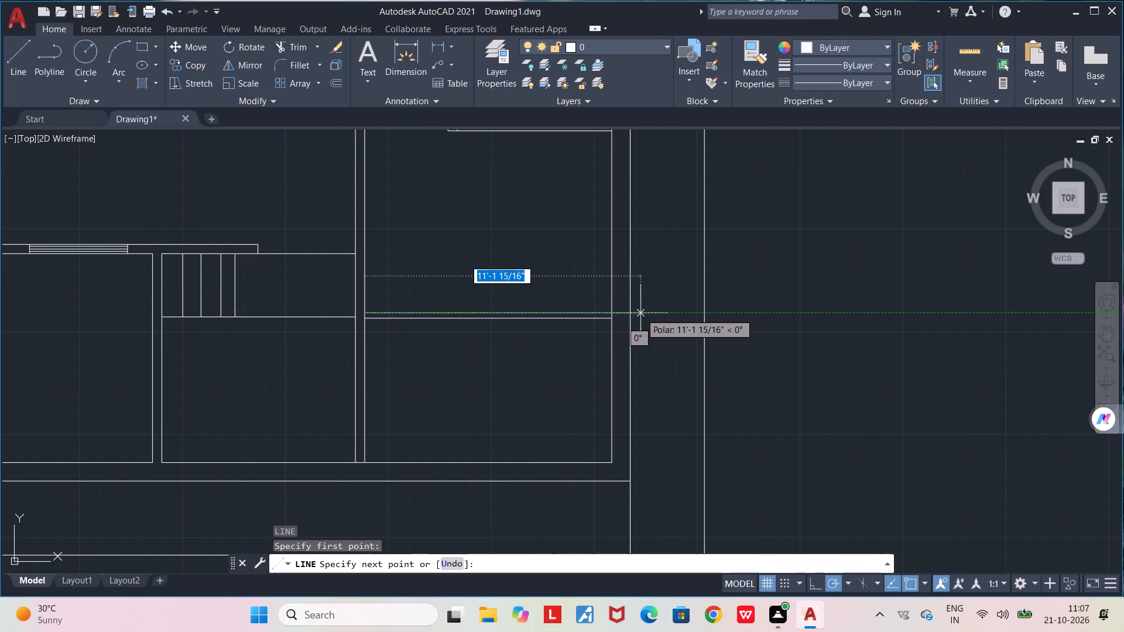
left_click(640, 313)
key("space")
Trim the second horizontal line's parts inside and beyond the east exterior wall.
key("t")
key("r")
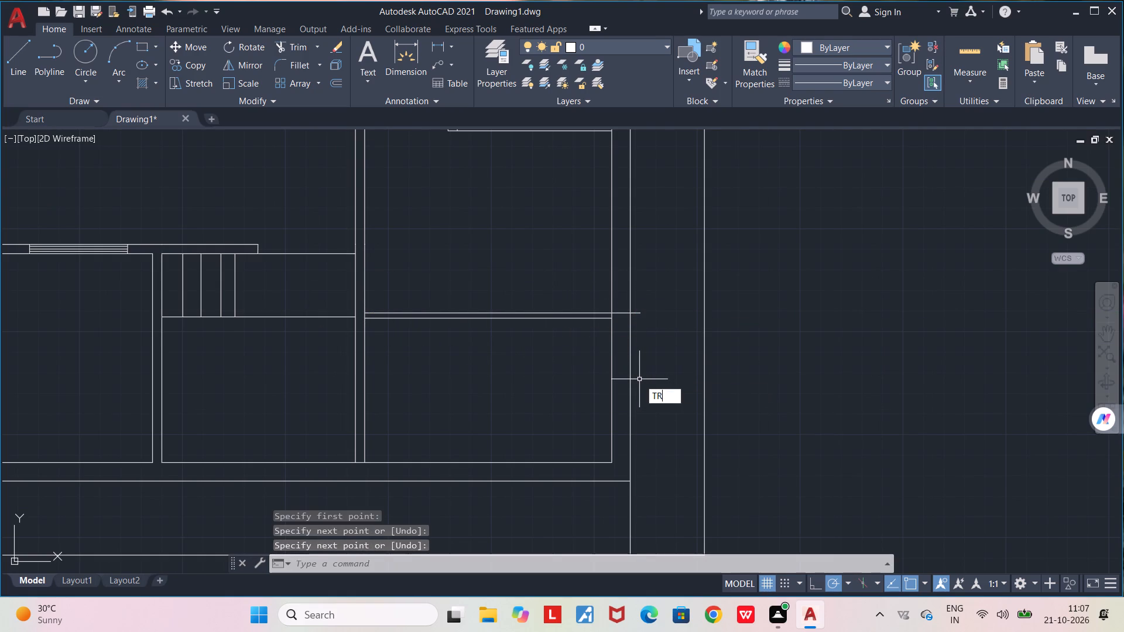
key("Return")
scroll(620, 311, "up", 2)
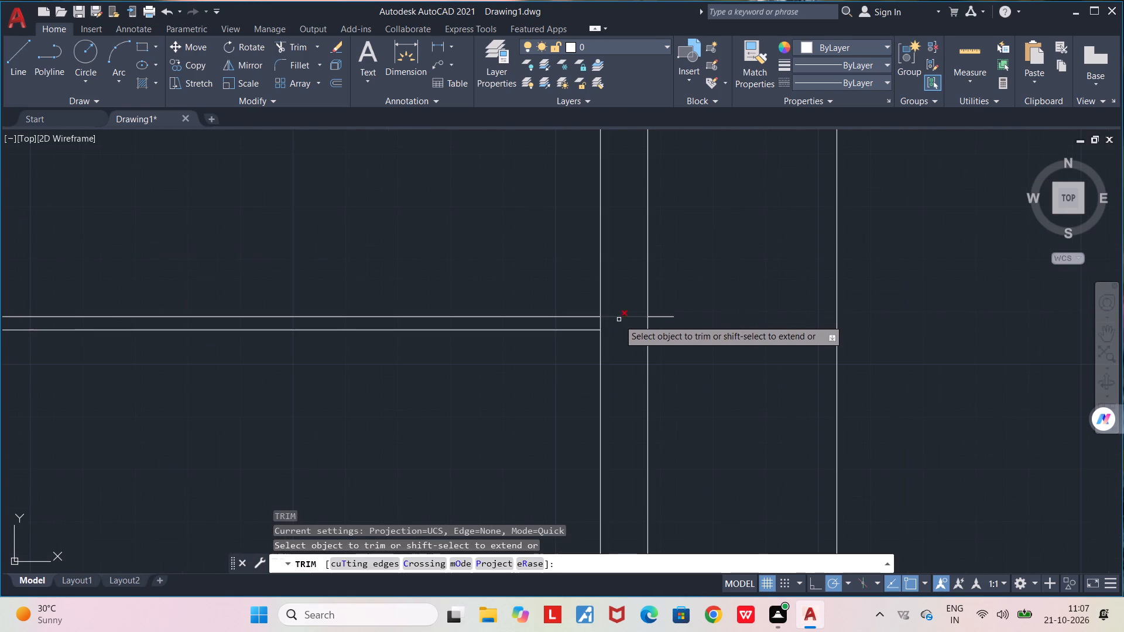
left_click(617, 318)
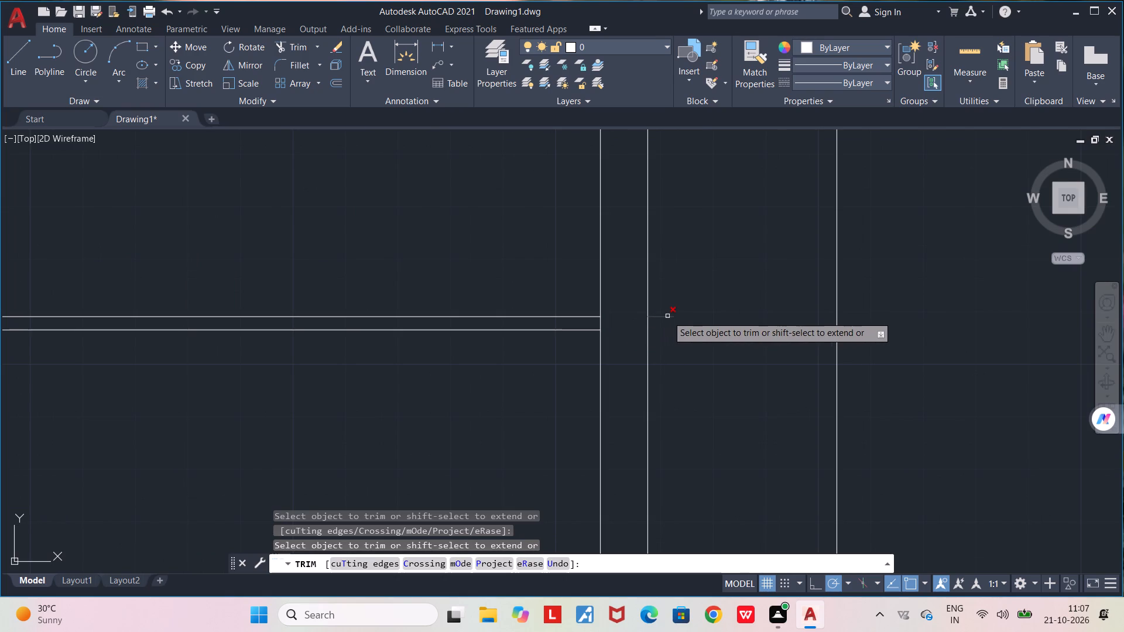
left_click(666, 317)
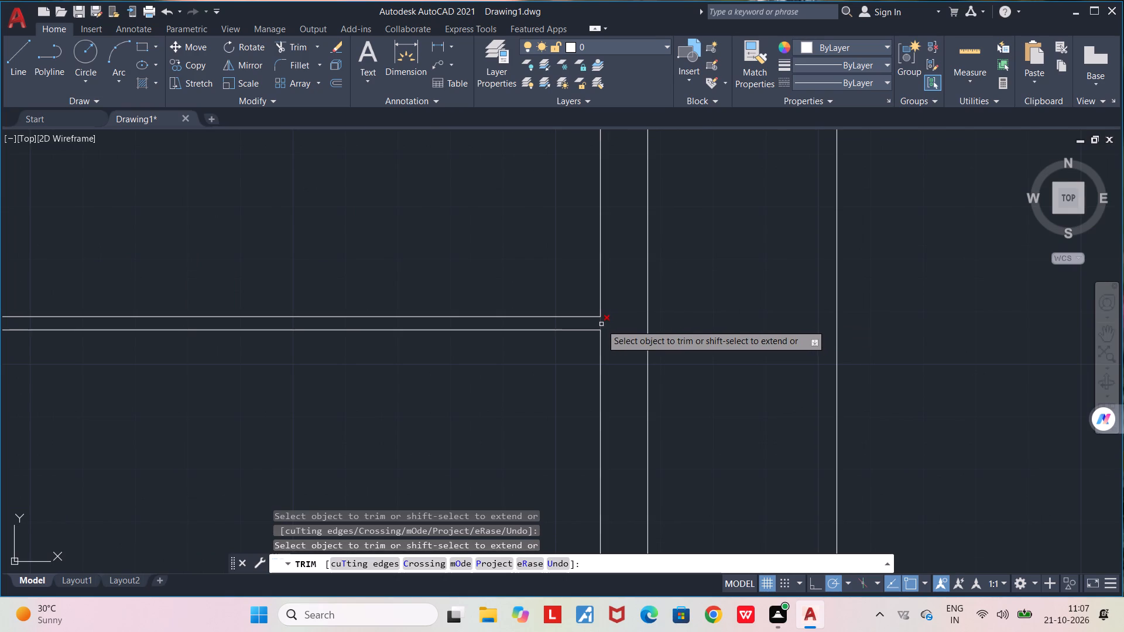
Trim the wall-face pieces between the two horizontal lines, at the east exterior wall and at the central partition.
left_click(601, 324)
scroll(411, 383, "down", 1)
middle_click_drag(409, 384, 585, 366)
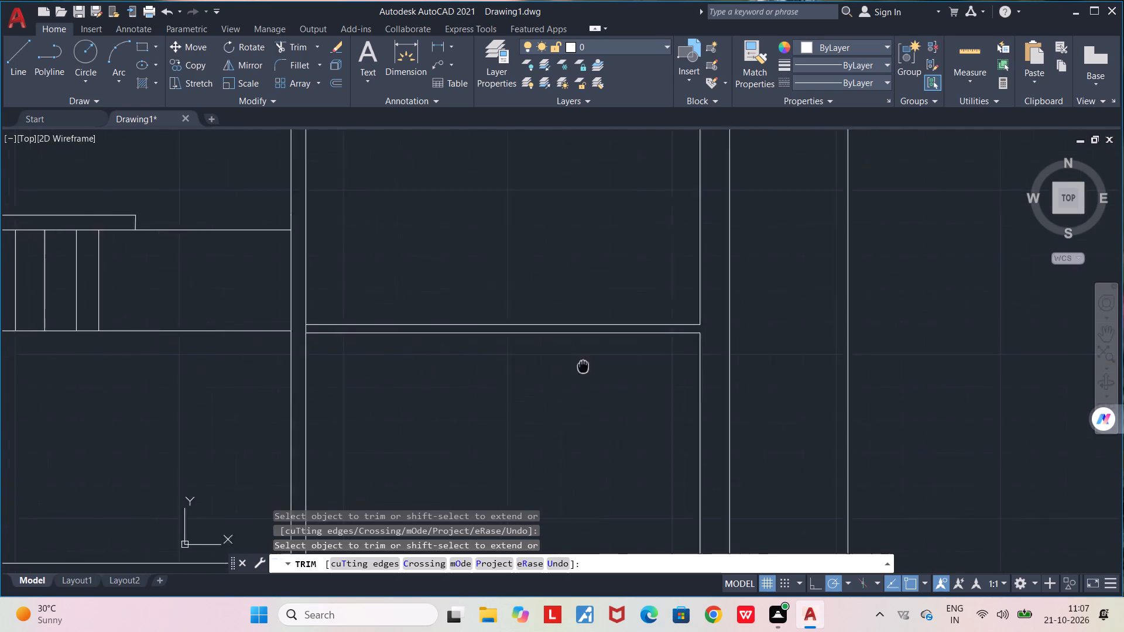
middle_click_drag(585, 366, 602, 365)
scroll(330, 323, "up", 3)
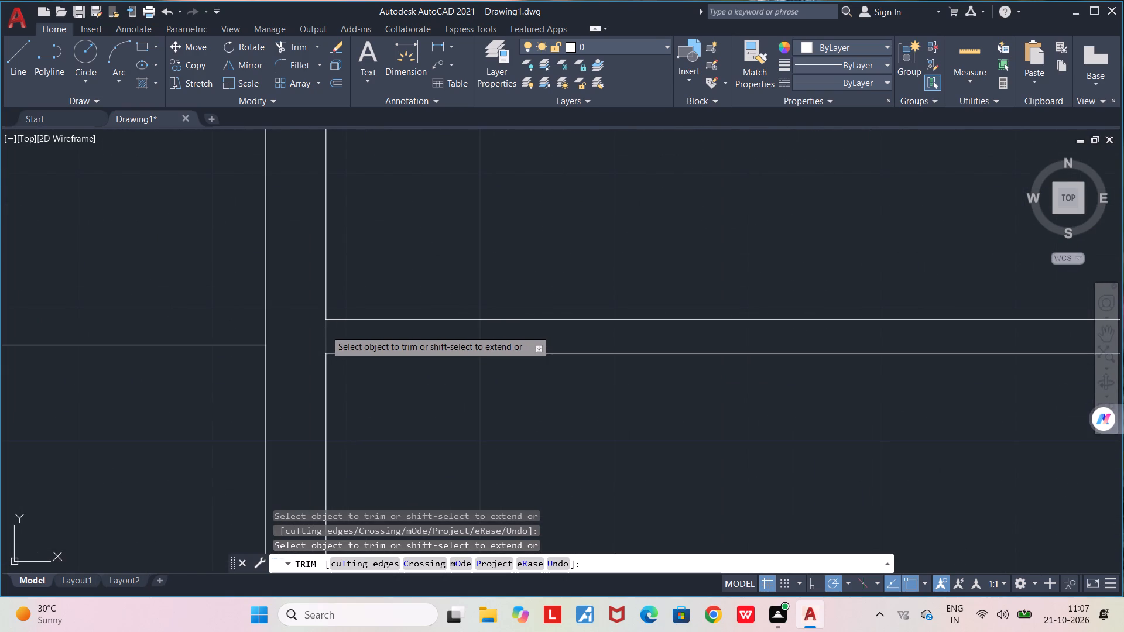
left_click(325, 330)
scroll(325, 330, "down", 4)
middle_click_drag(390, 411, 420, 369)
scroll(419, 367, "down", 1)
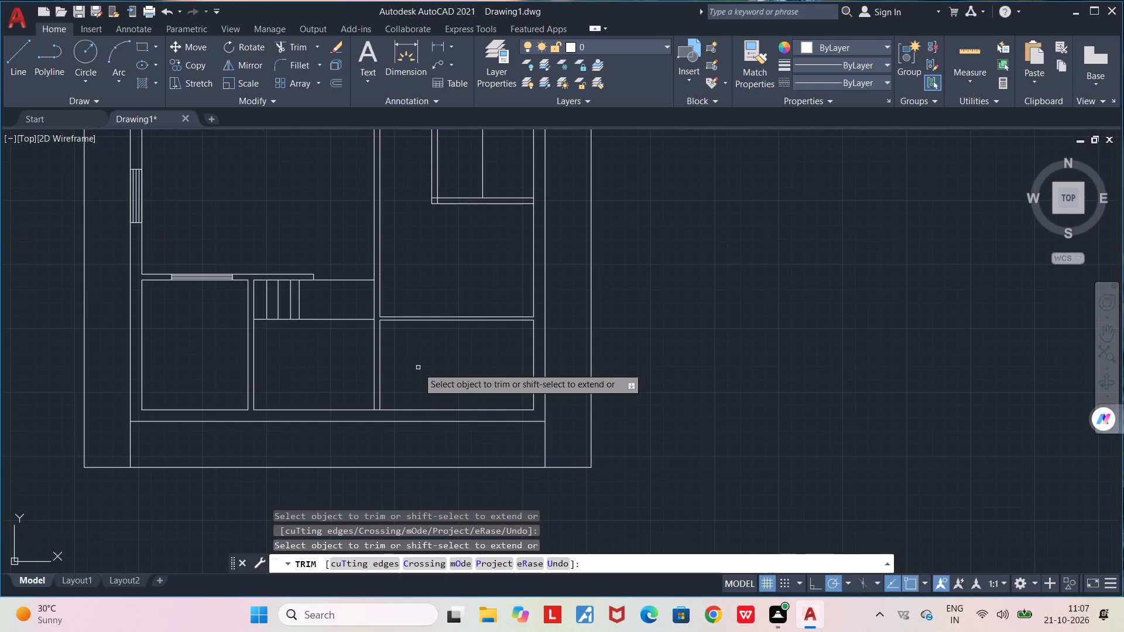
key("space")
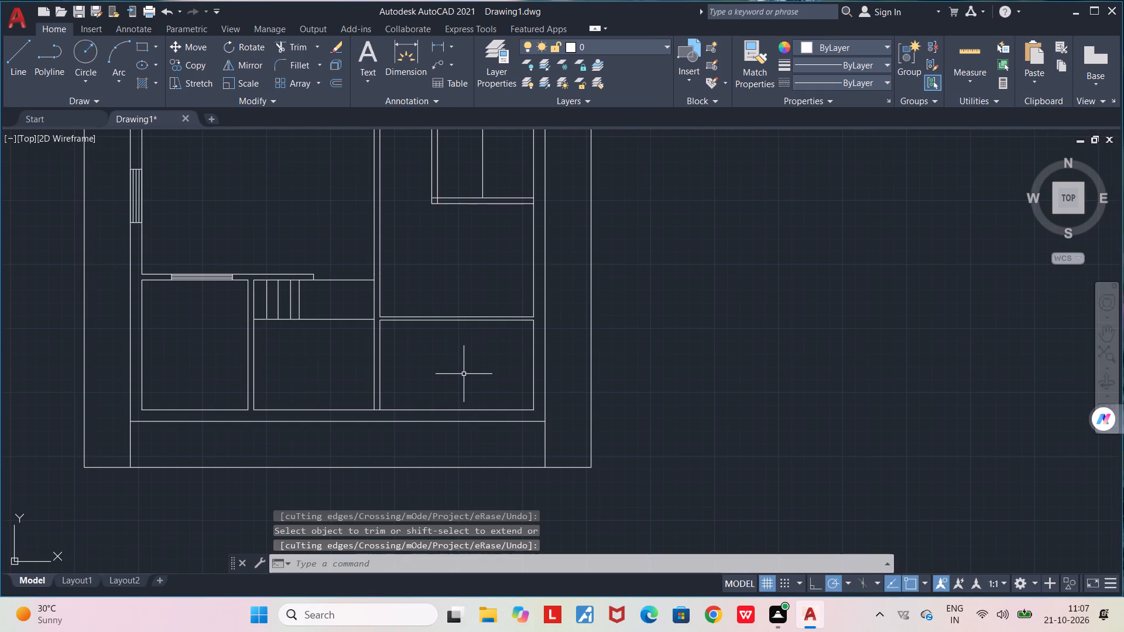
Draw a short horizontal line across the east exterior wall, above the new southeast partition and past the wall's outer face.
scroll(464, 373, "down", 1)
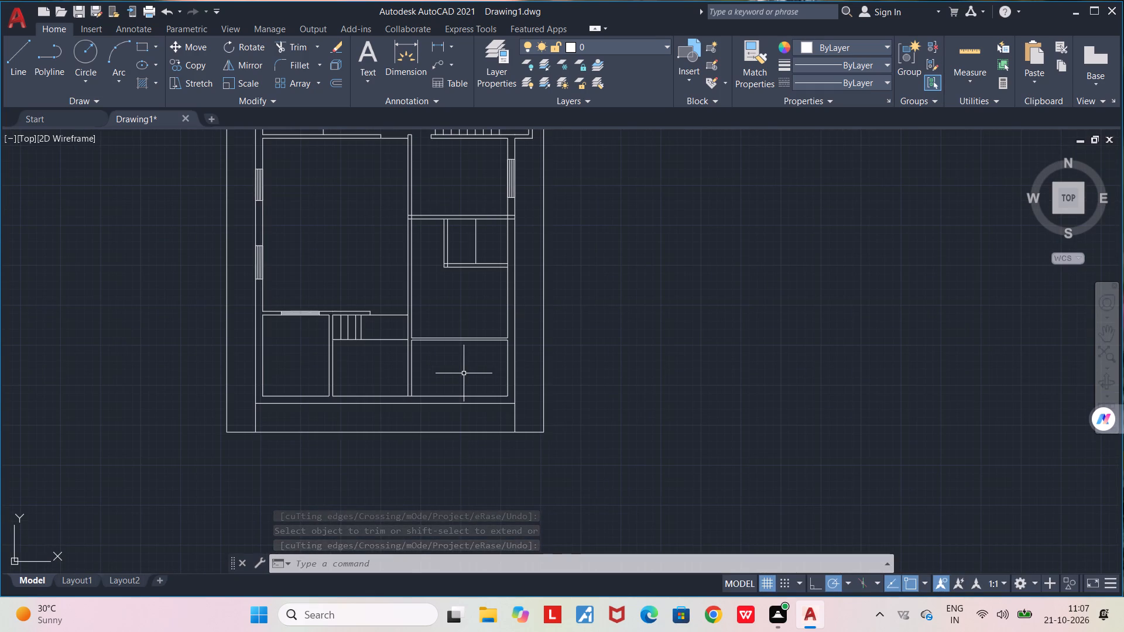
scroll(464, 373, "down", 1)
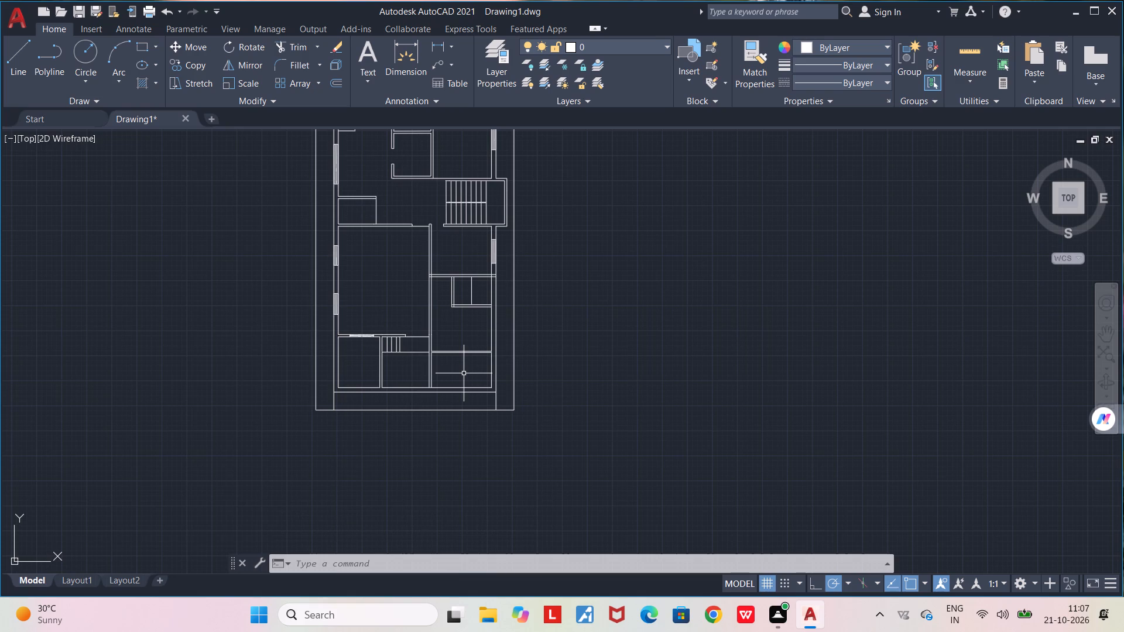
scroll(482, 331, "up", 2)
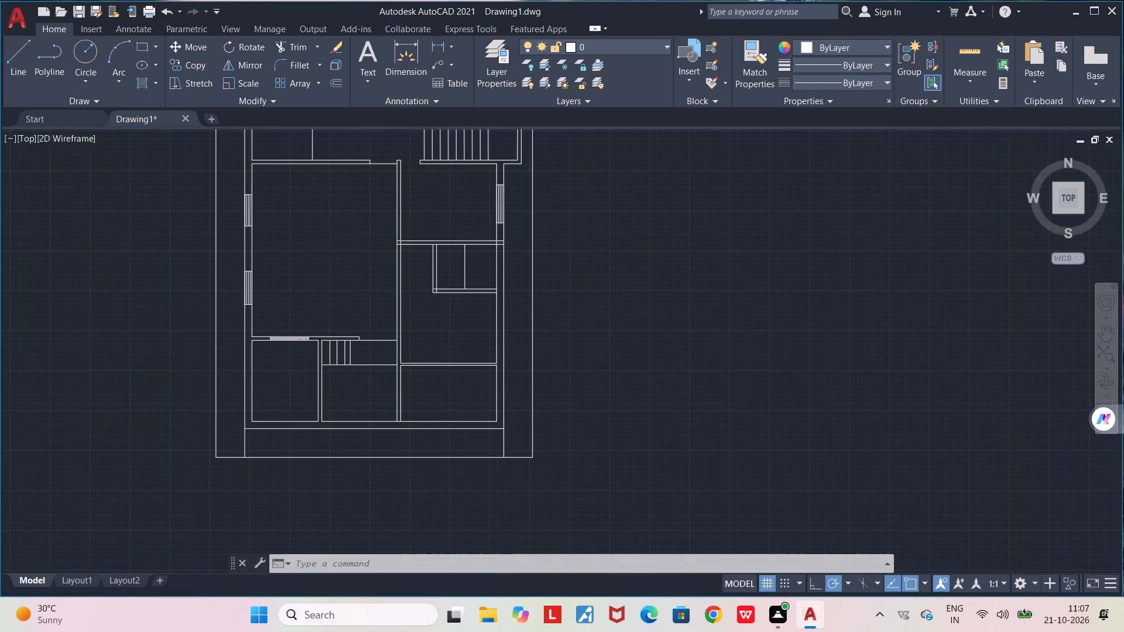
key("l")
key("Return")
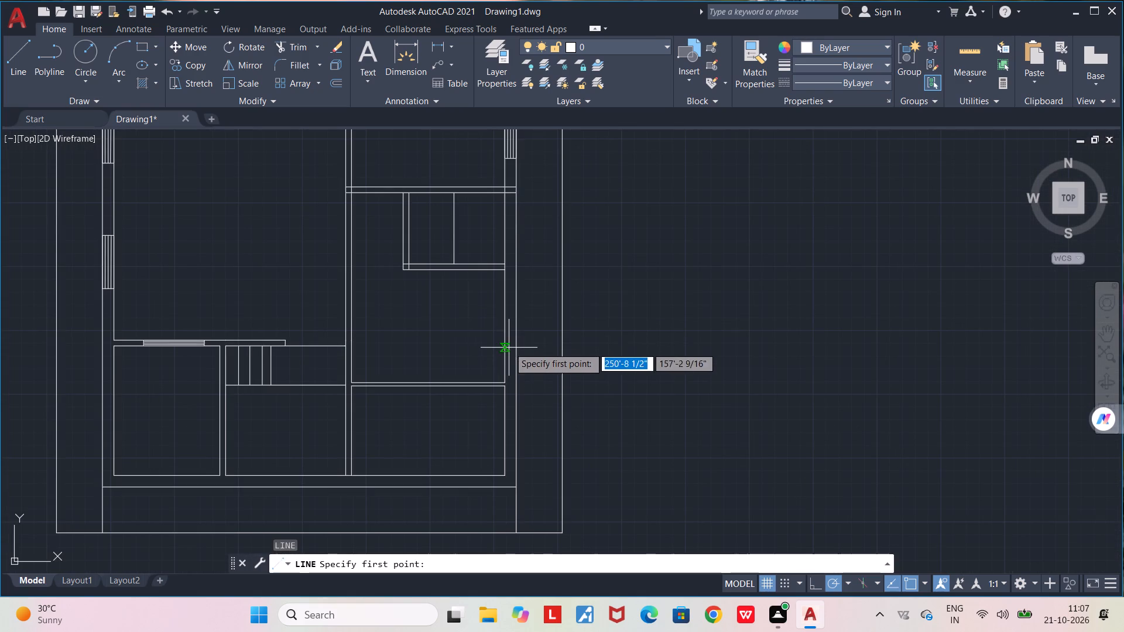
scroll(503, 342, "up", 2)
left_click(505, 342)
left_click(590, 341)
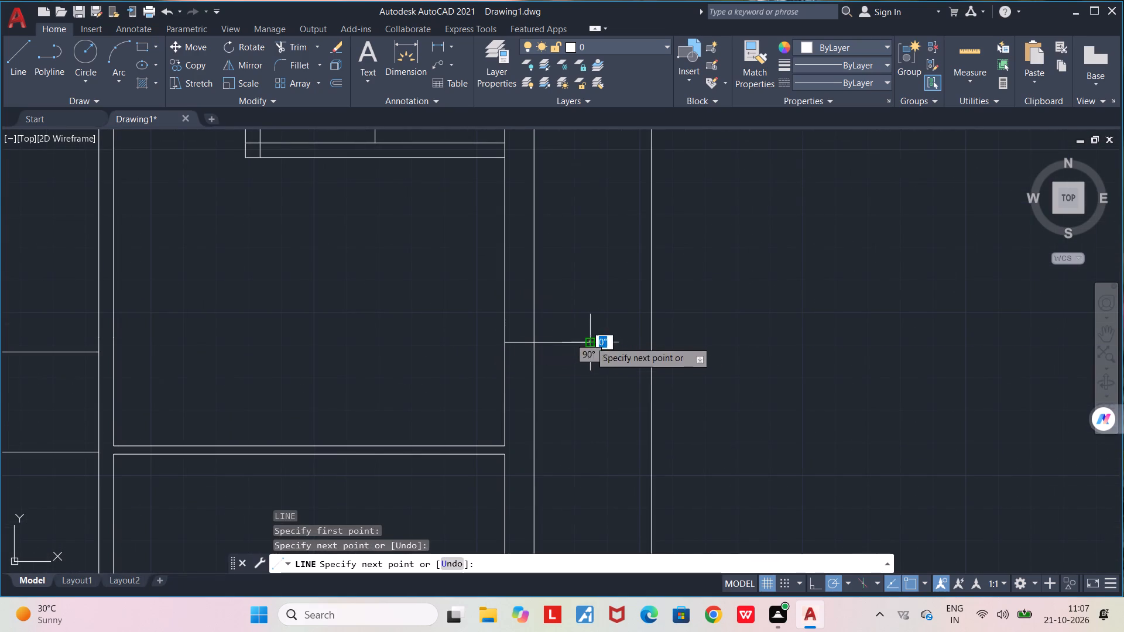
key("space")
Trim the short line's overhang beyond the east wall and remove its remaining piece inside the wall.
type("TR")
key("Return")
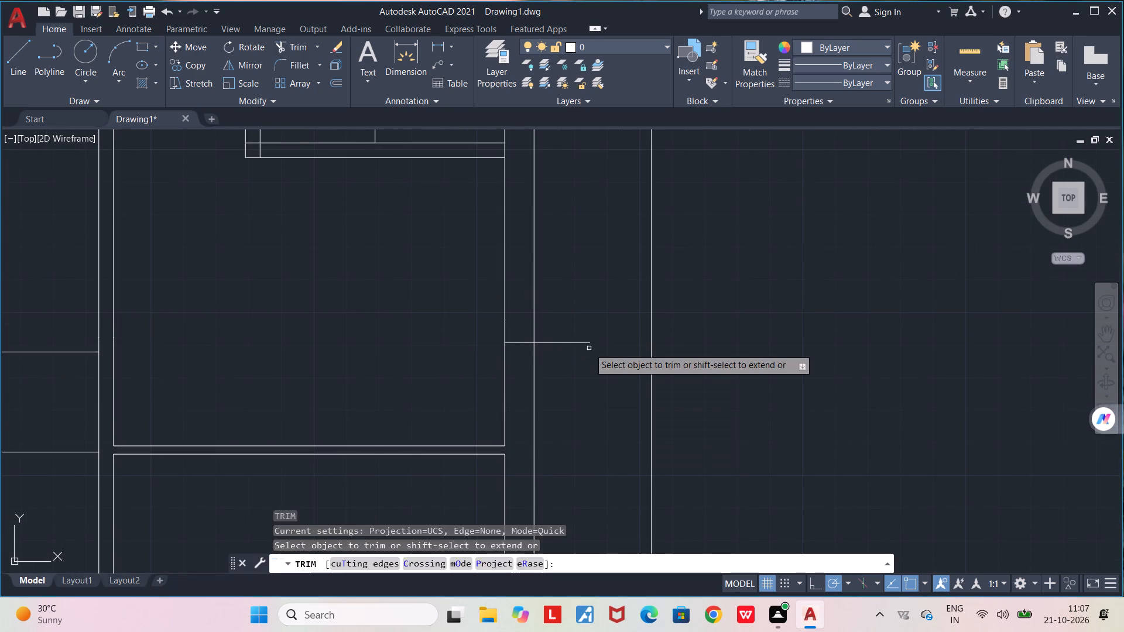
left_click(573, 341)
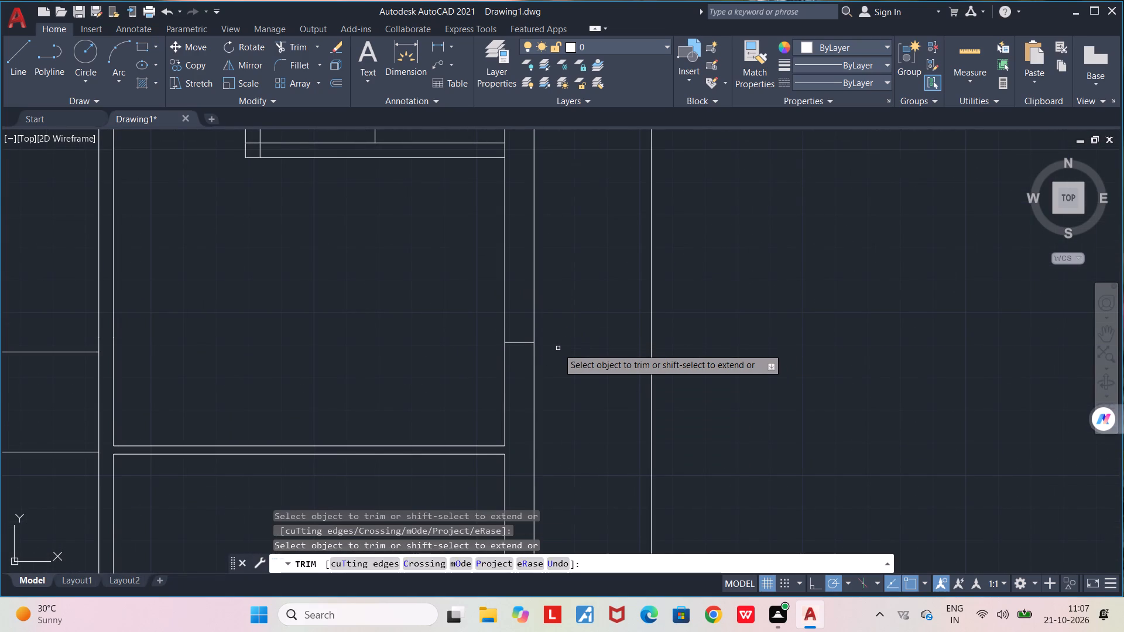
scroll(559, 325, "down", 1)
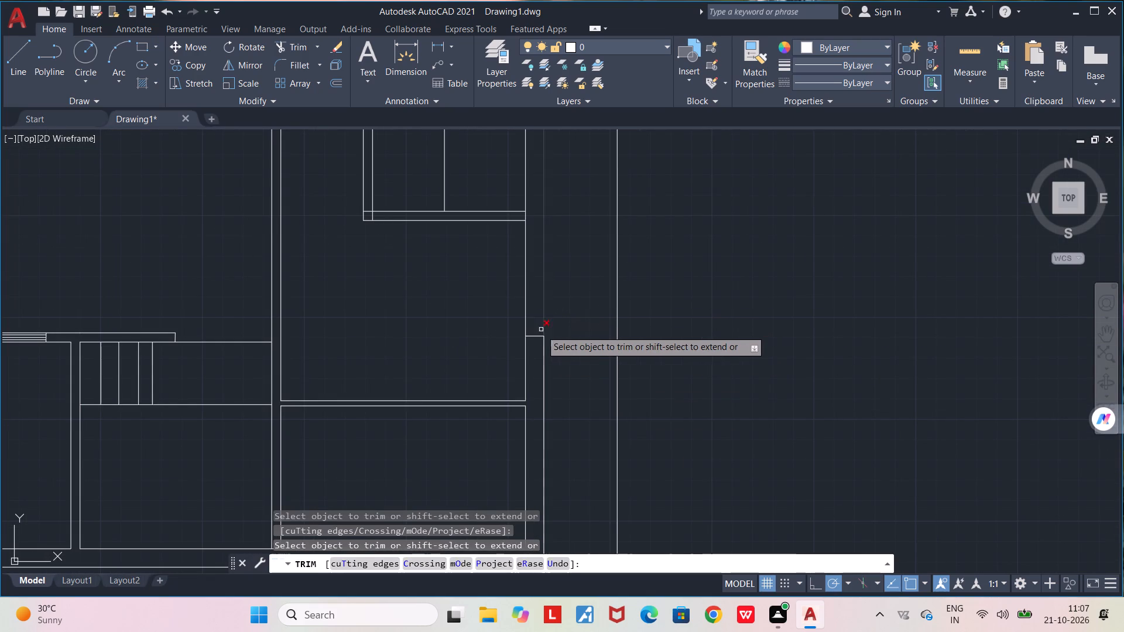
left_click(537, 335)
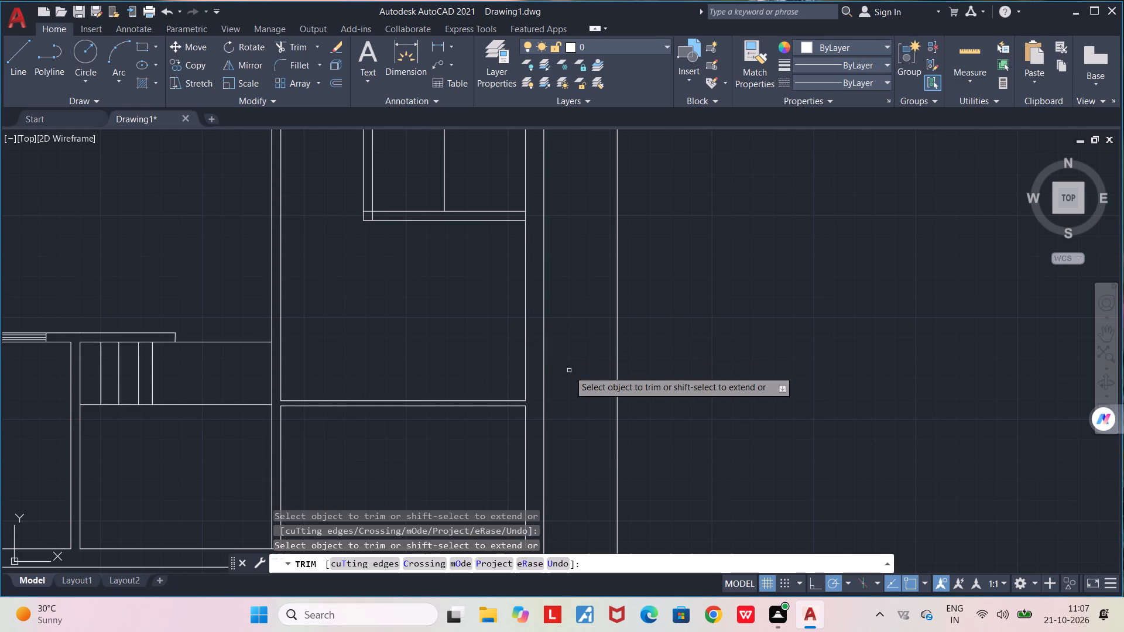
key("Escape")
Draw a horizontal line about 1'-1" long from the east wall's inner face past its outer face, just above the new partition.
key("l")
key("Return")
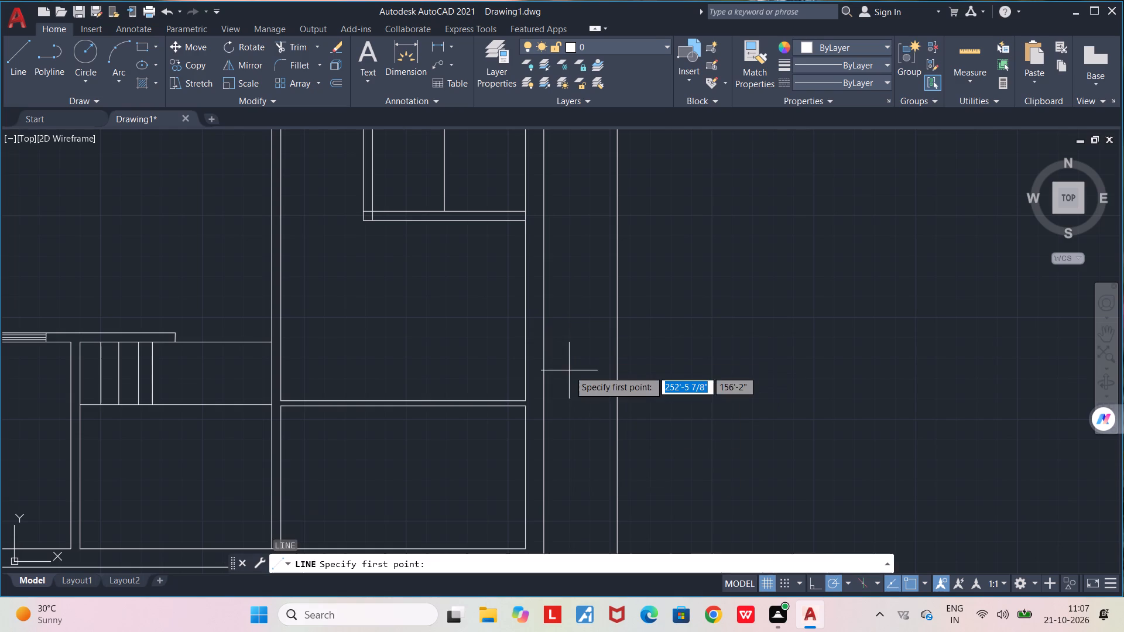
left_click(527, 349)
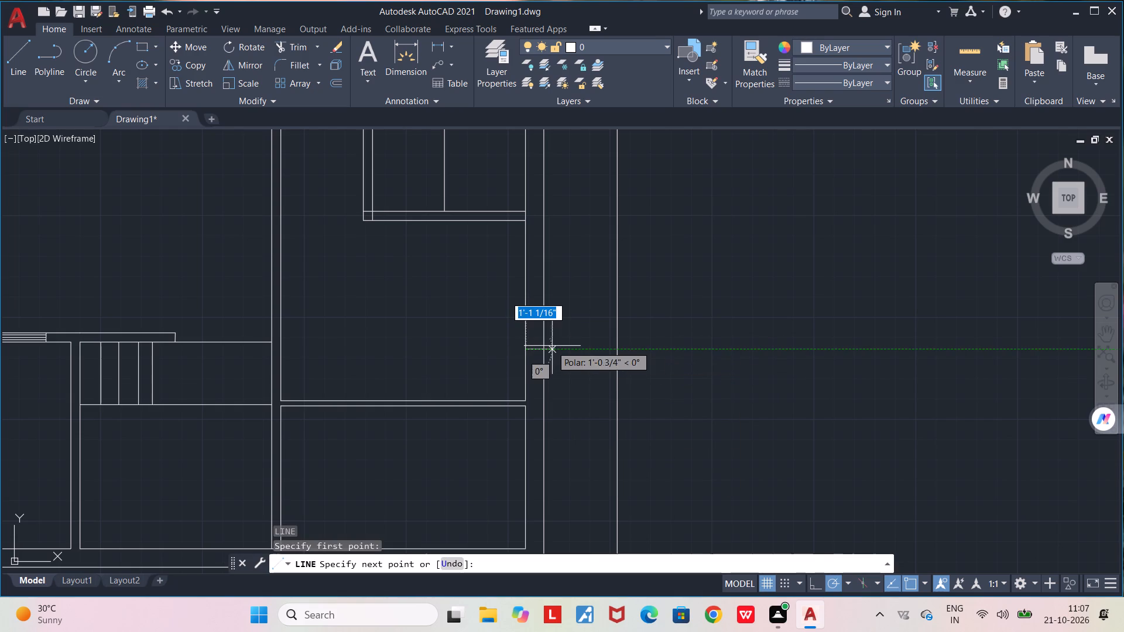
left_click(554, 346)
key("Escape")
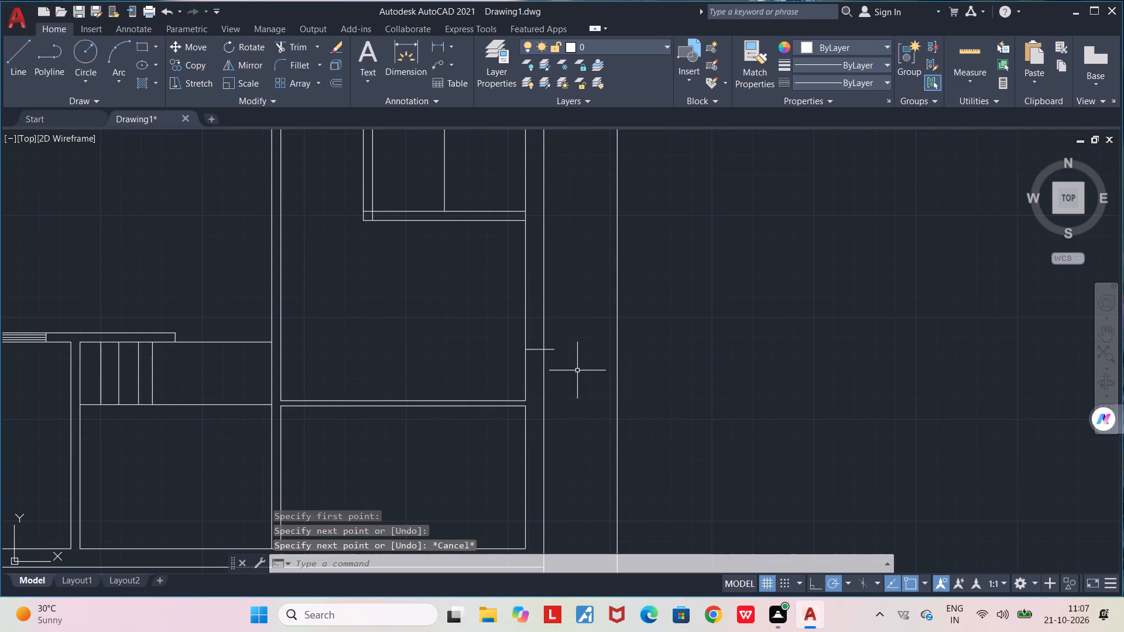
Trim the short horizontal line's overhang beyond the east exterior wall's outer face.
type("TR")
key("Return")
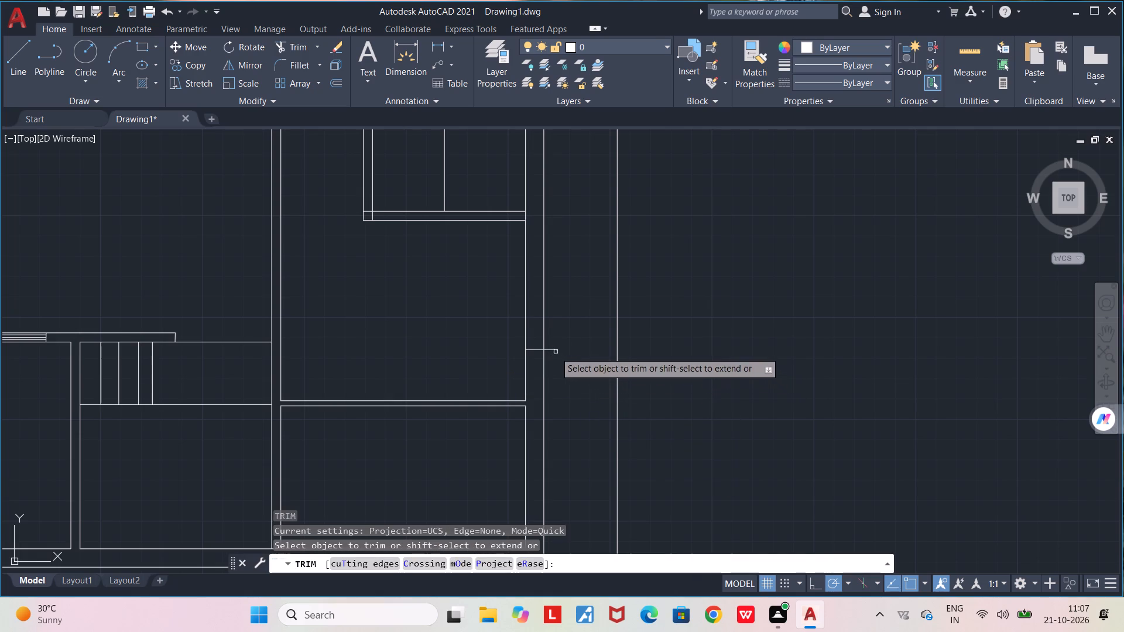
left_click(553, 350)
middle_click_drag(567, 347, 567, 398)
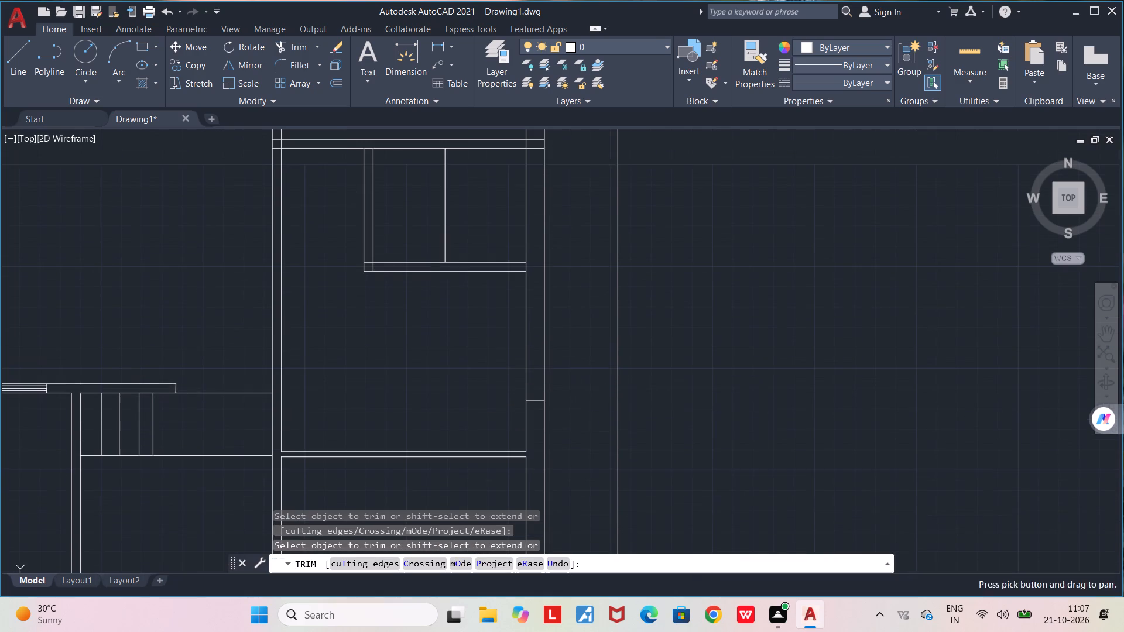
key("space")
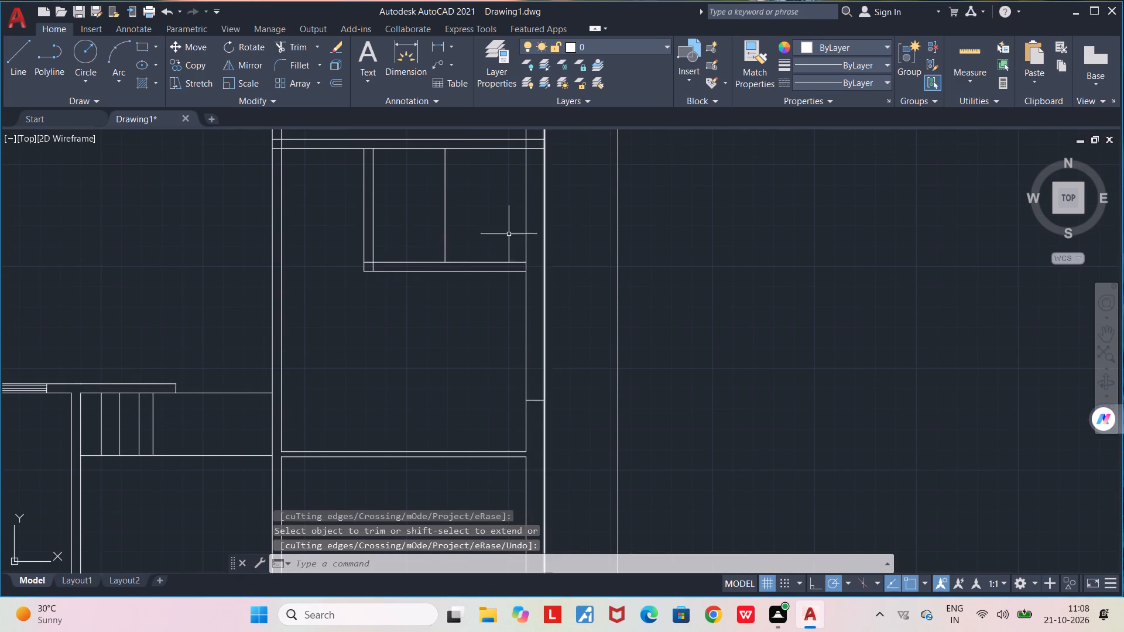
Draw a window rectangle about 8 3/4" by 2'-8 3/4" within the east wall, rising from the short horizontal line.
left_click(148, 47)
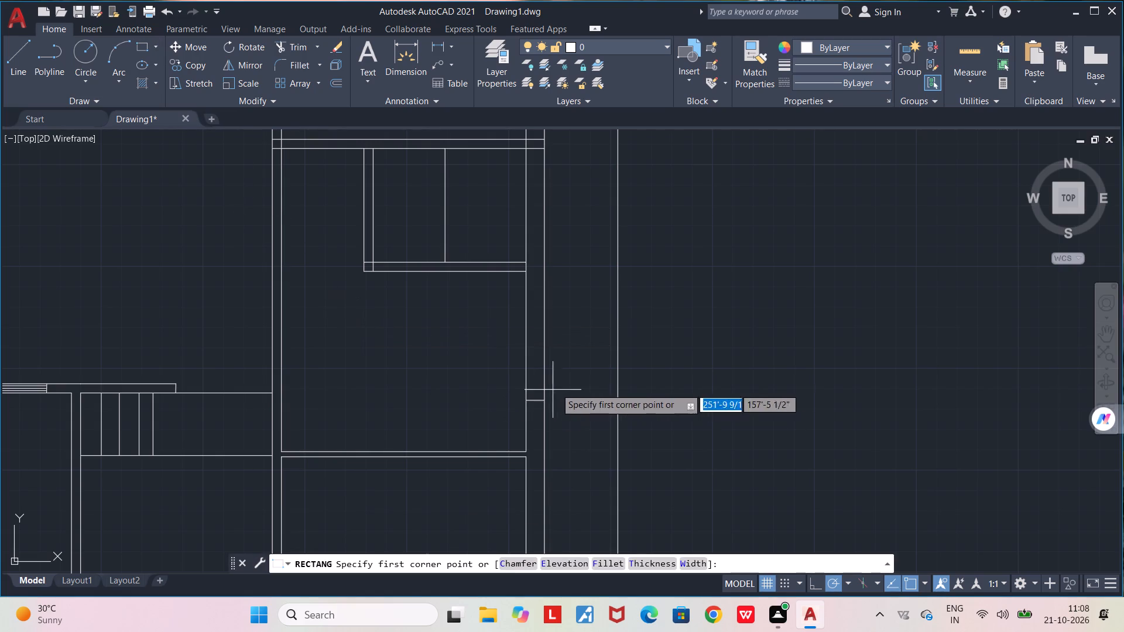
left_click(525, 399)
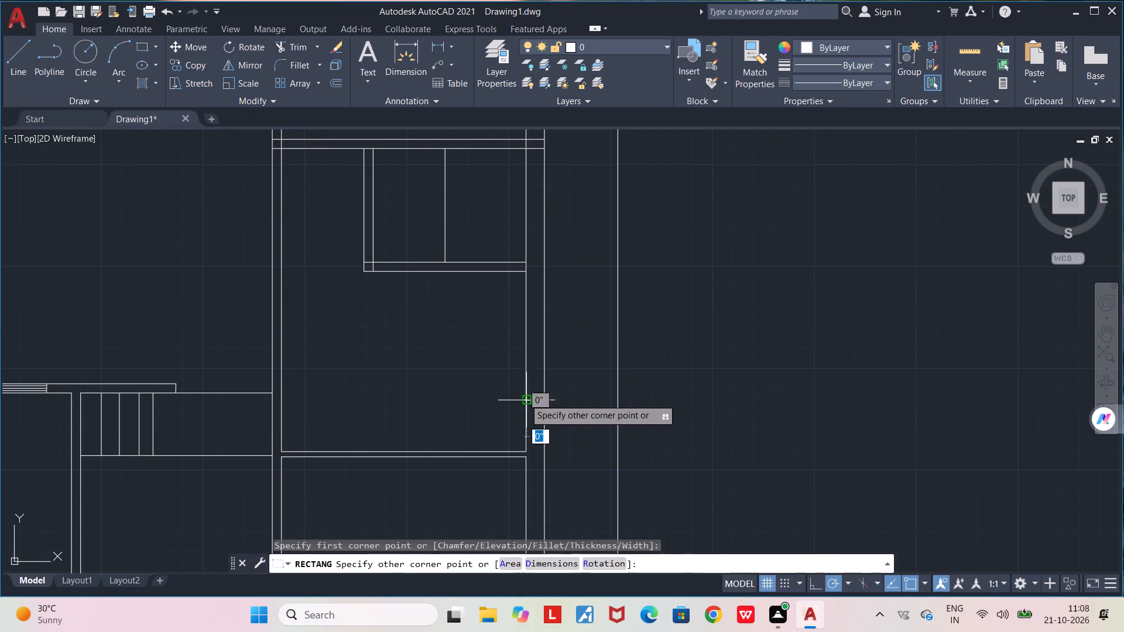
left_click(544, 334)
key("space")
scroll(547, 382, "up", 2)
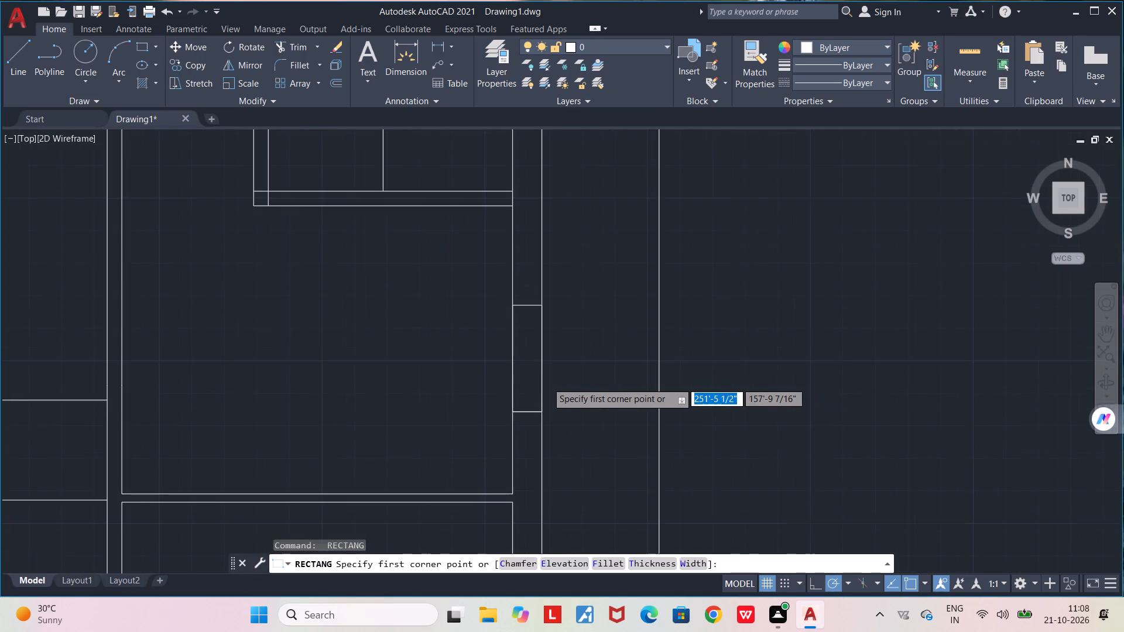
key("l")
key("Return")
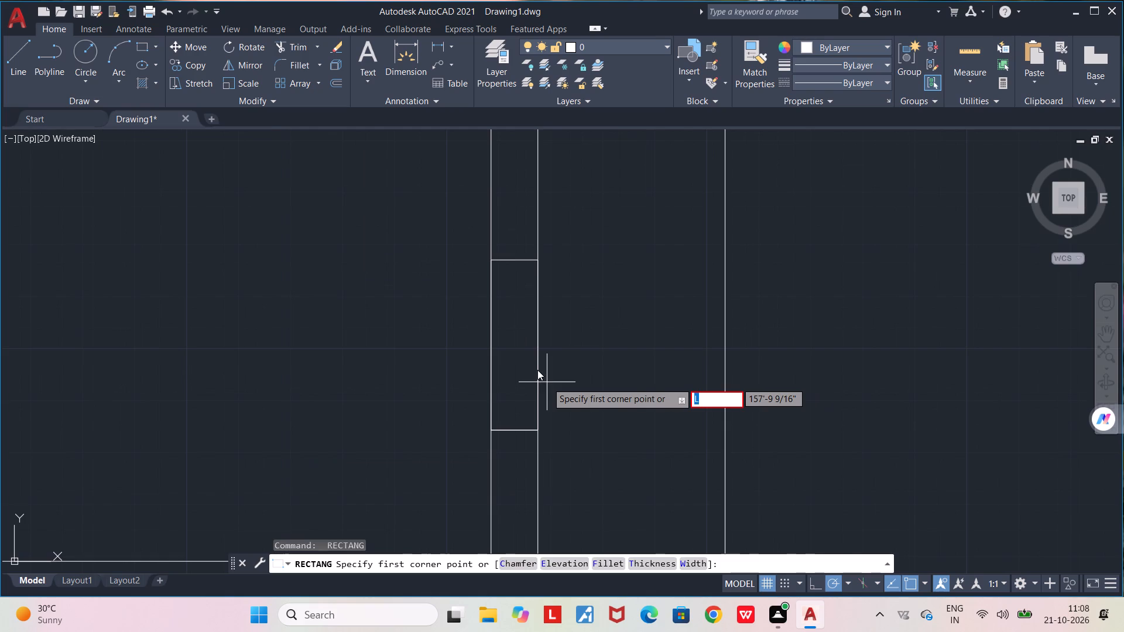
key("Escape")
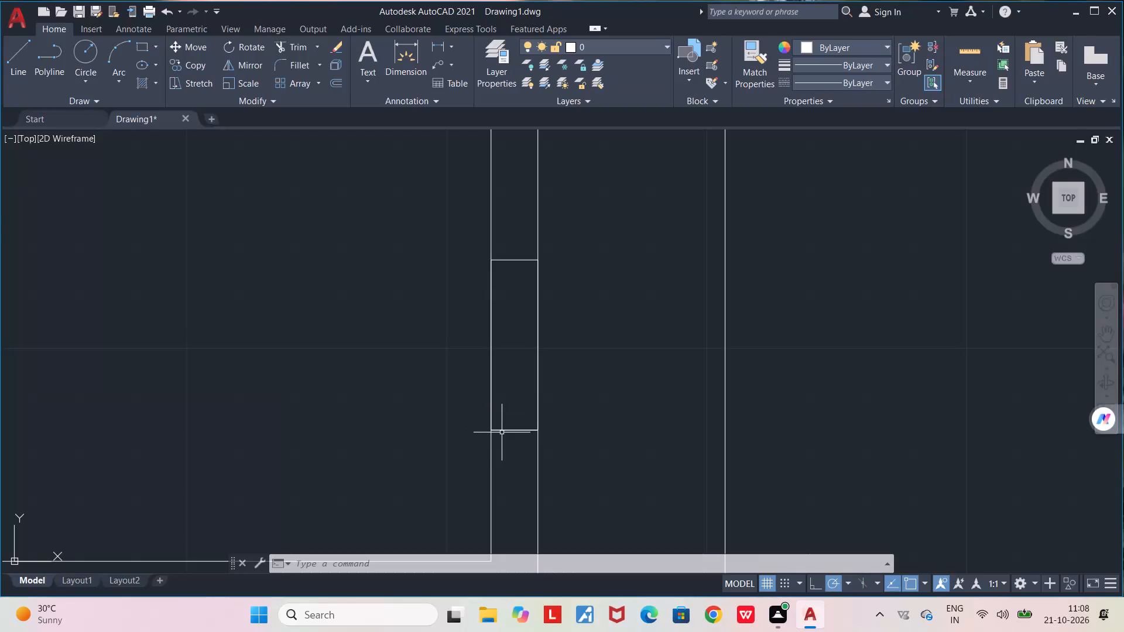
Draw a vertical centre line about 2'-8 3/4" long through the window rectangle, between the midpoints of its short sides.
key("l")
key("Return")
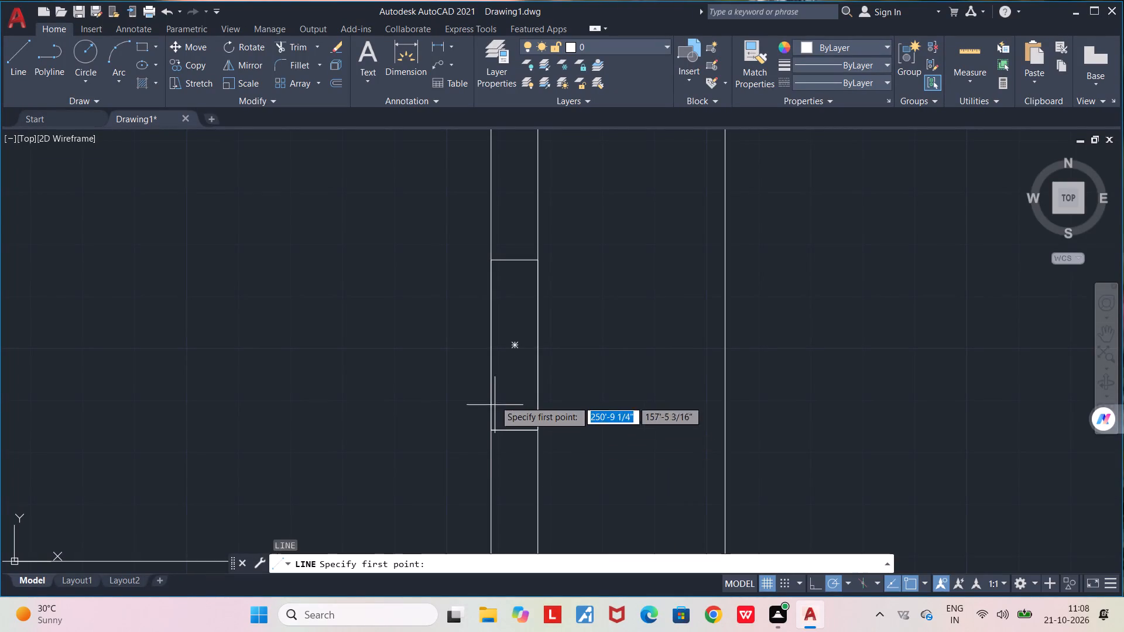
left_click(516, 276)
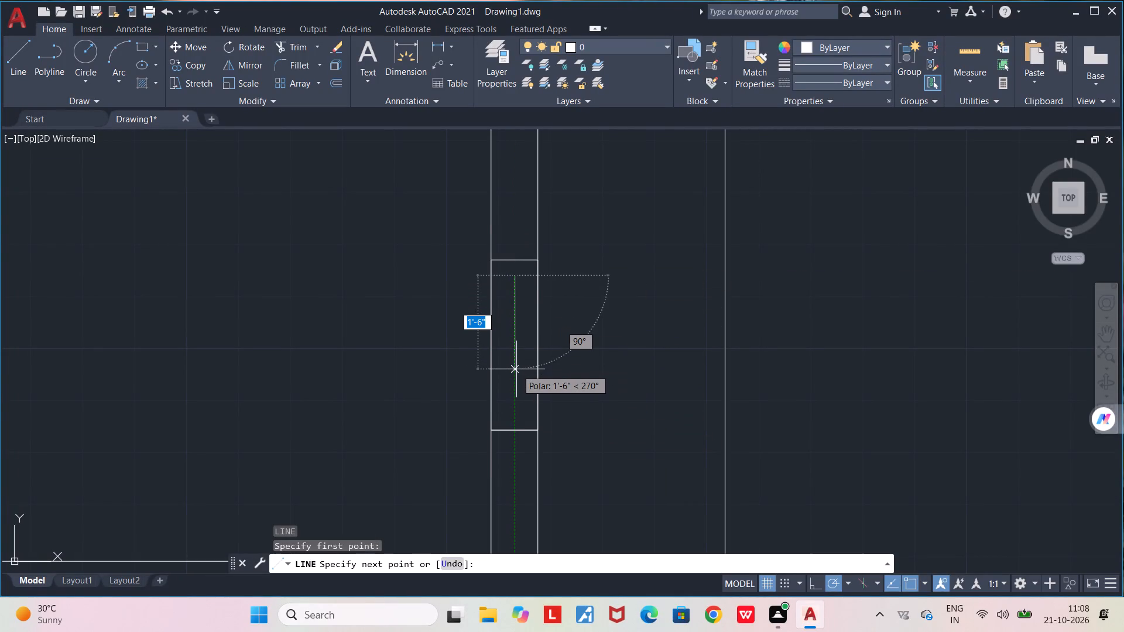
key("ctrl+z")
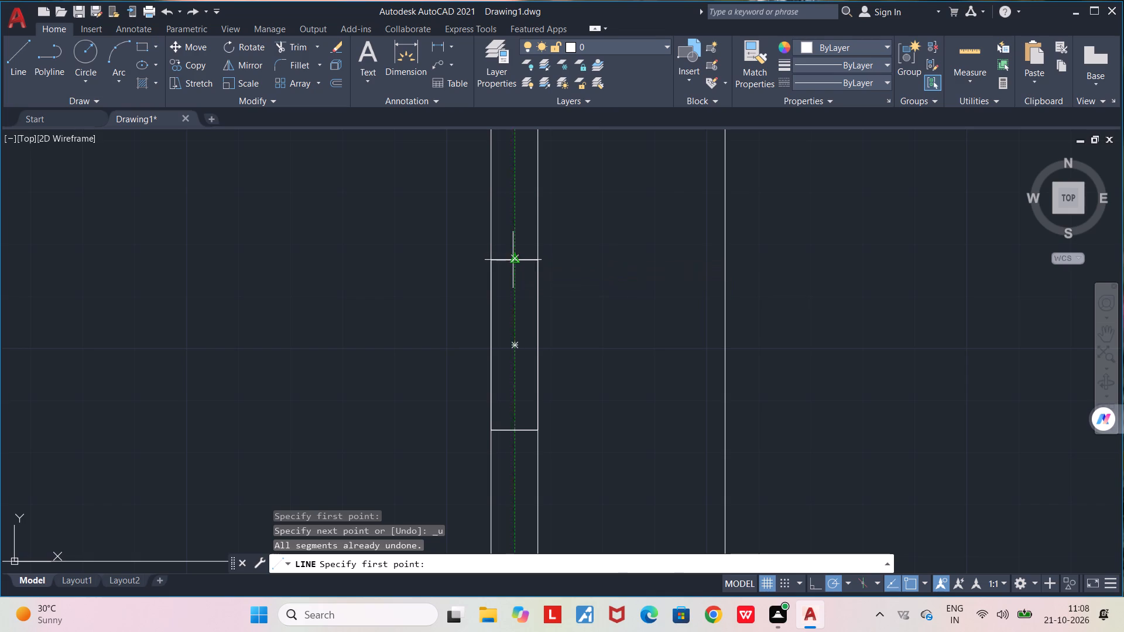
left_click(513, 260)
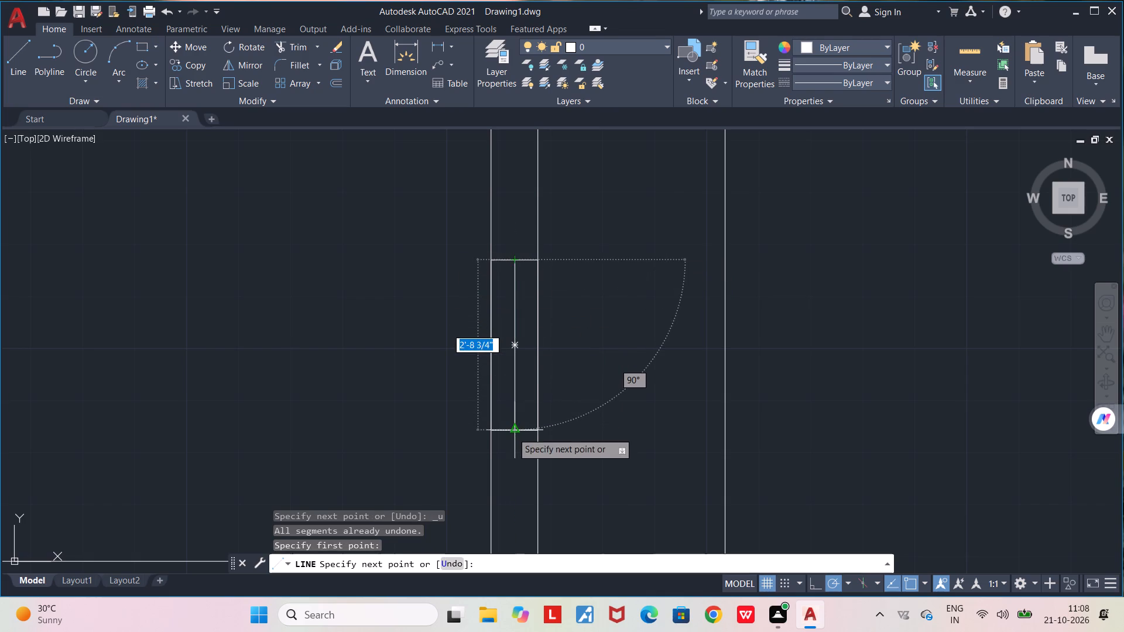
left_click(512, 432)
key("space")
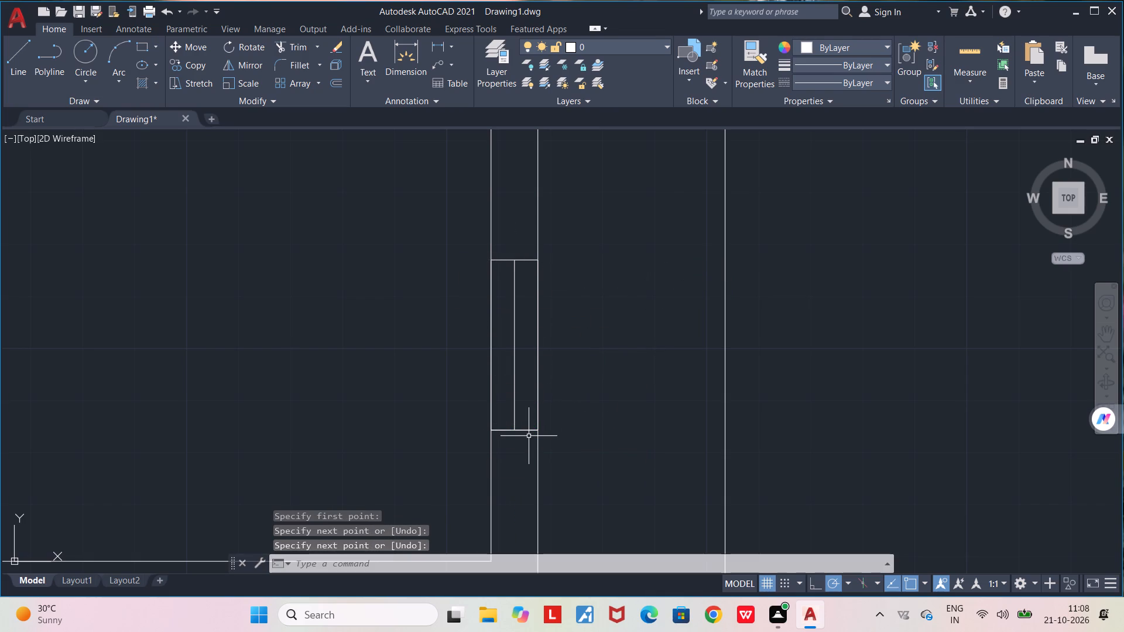
Draw a full-height vertical line in the window rectangle, halfway between its centre line and the wall's outer face.
key("l")
key("Return")
scroll(522, 258, "up", 1)
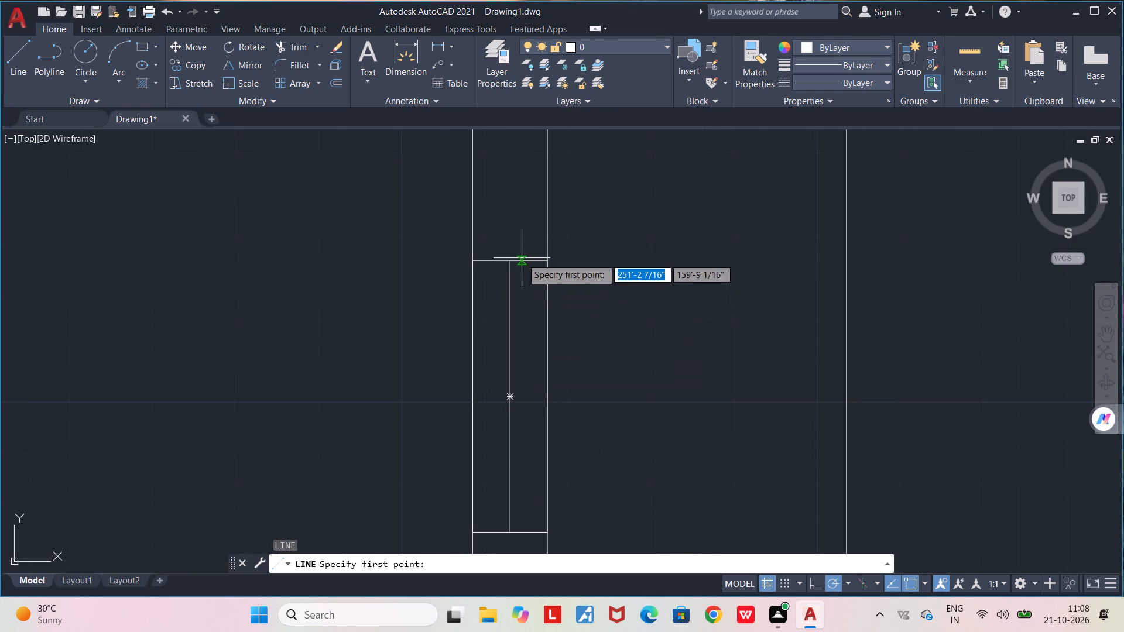
left_click(528, 262)
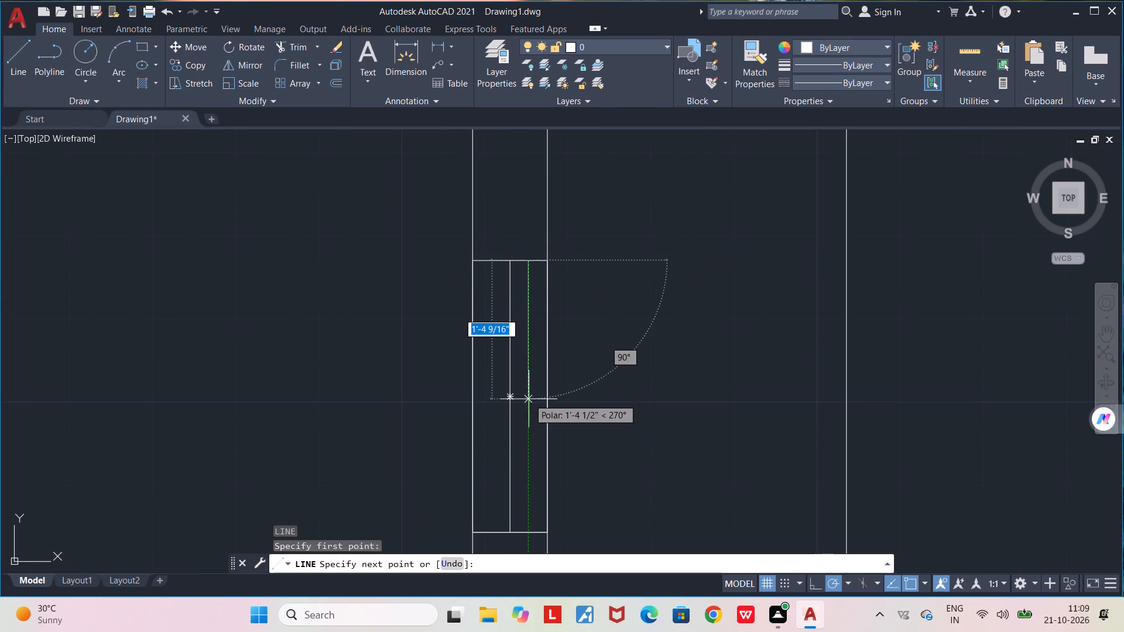
middle_click_drag(528, 400, 524, 257)
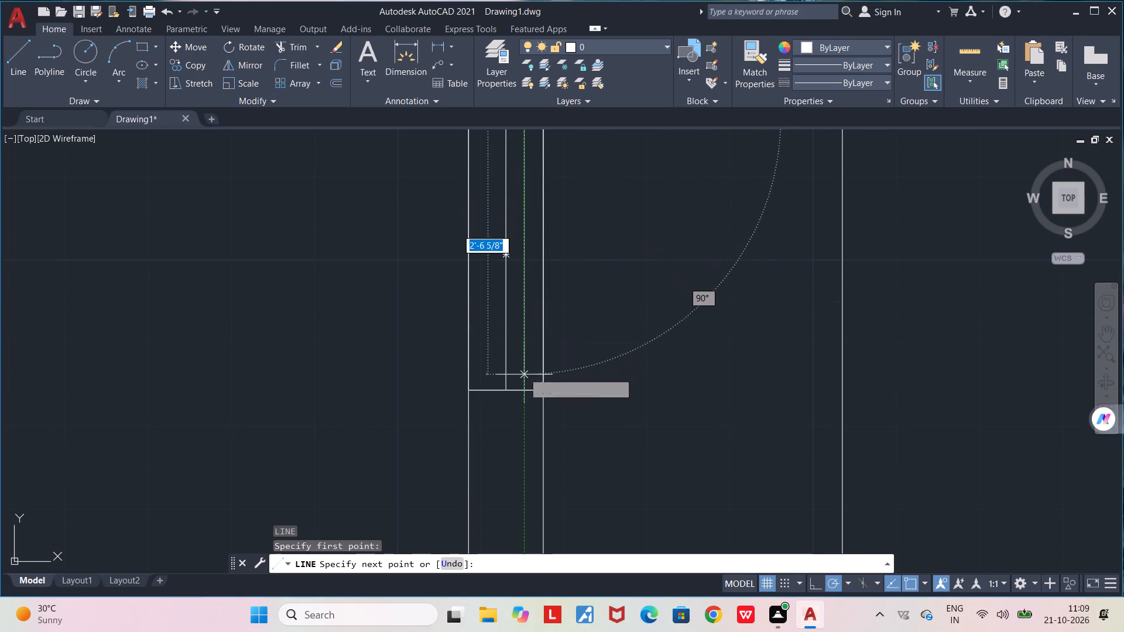
left_click(524, 393)
key("space")
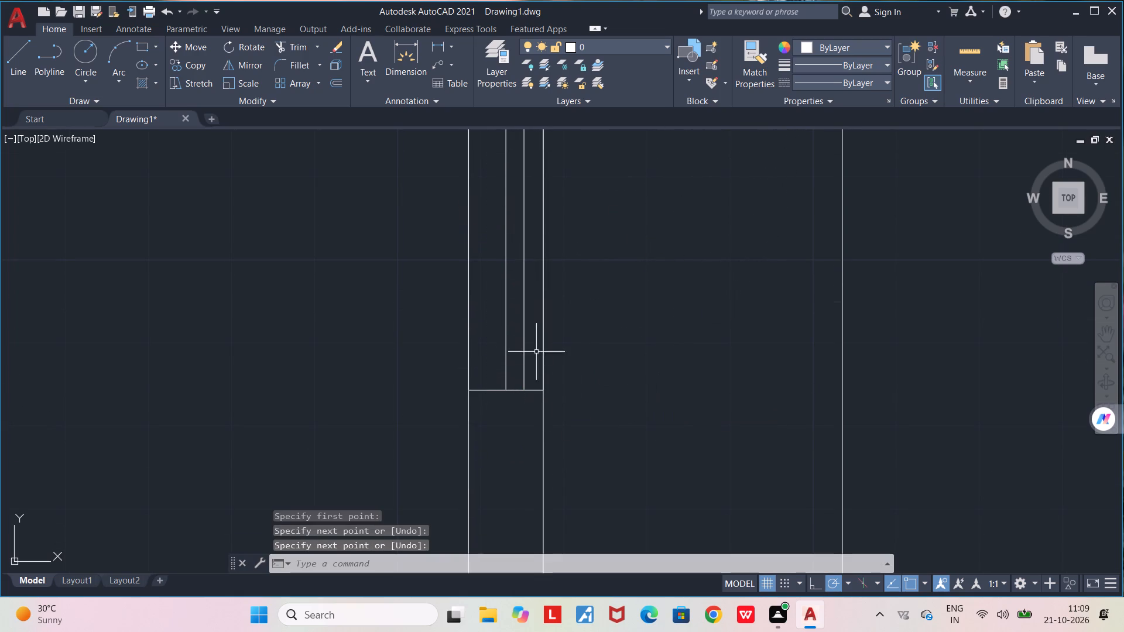
Draw a full-height vertical line in the window rectangle, halfway between its centre line and the wall's inner face.
middle_click_drag(526, 342, 595, 421)
scroll(588, 419, "down", 1)
scroll(569, 383, "up", 2)
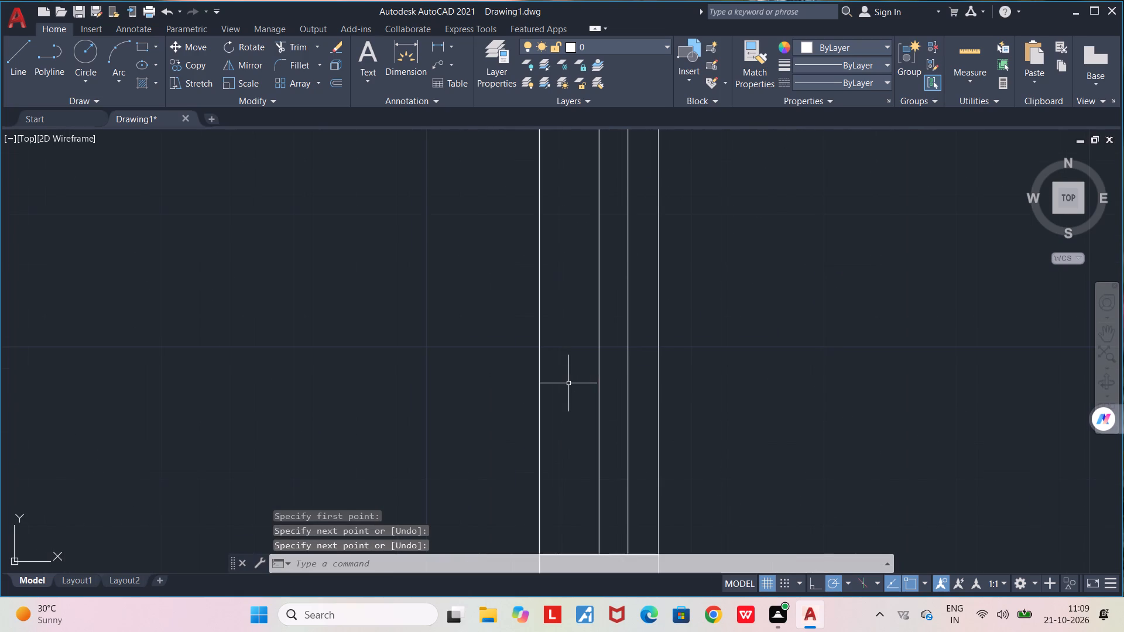
key("l")
key("Return")
scroll(563, 360, "down", 2)
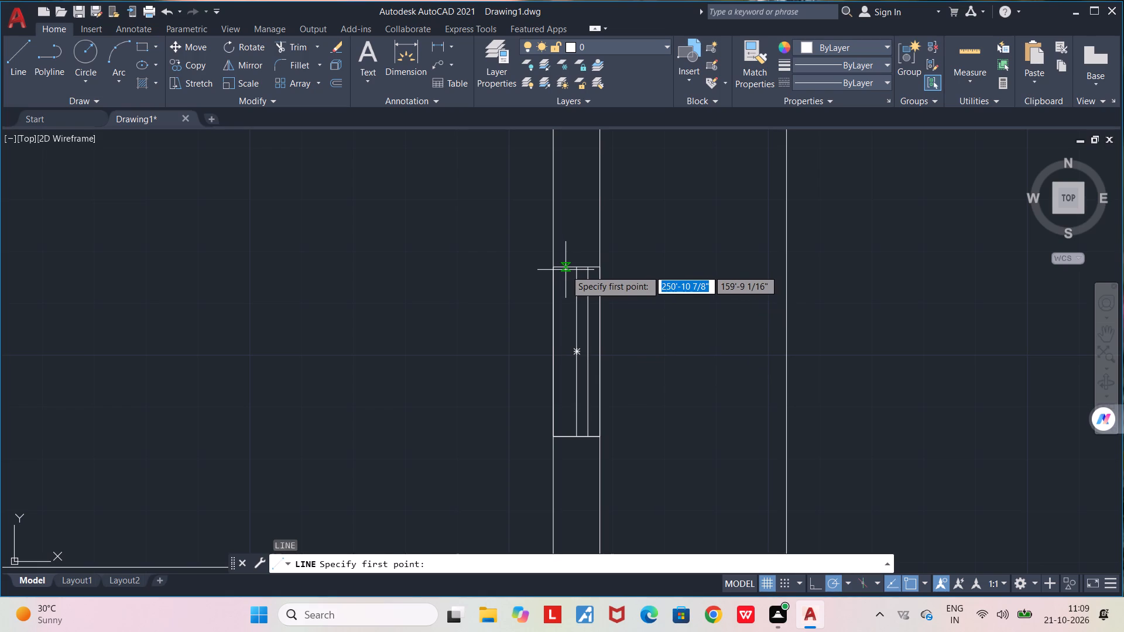
left_click(566, 270)
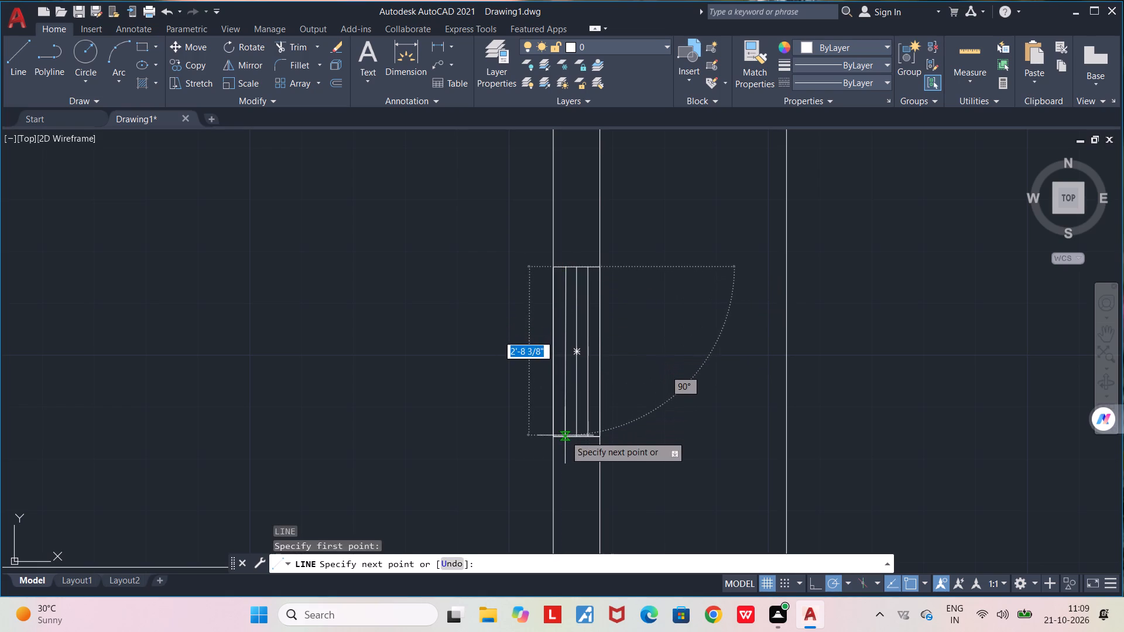
left_click(565, 437)
key("space")
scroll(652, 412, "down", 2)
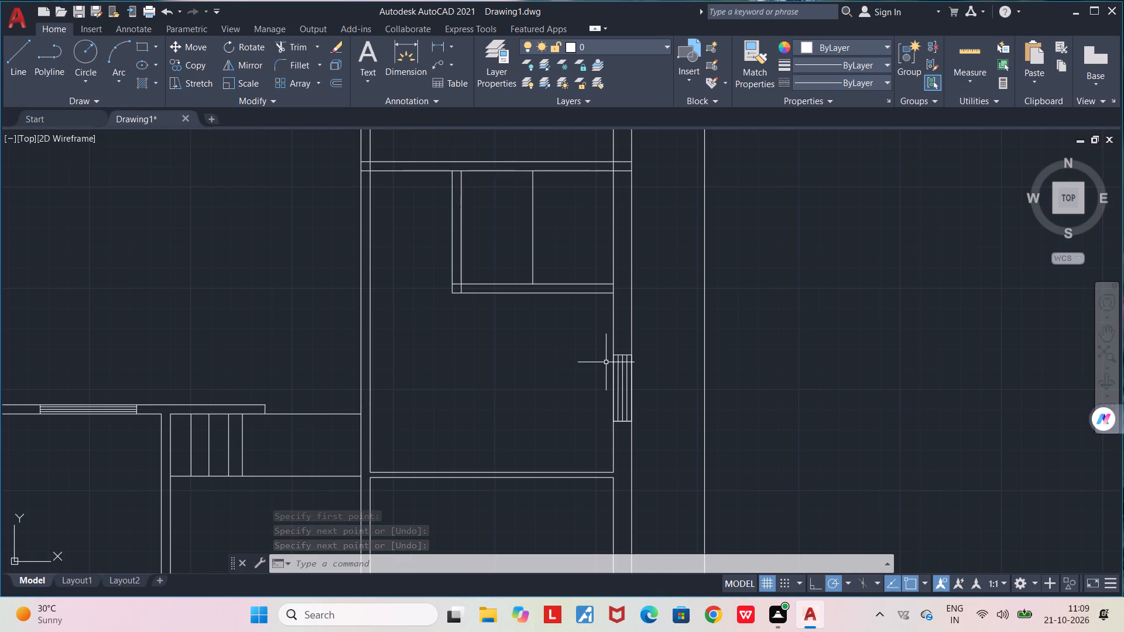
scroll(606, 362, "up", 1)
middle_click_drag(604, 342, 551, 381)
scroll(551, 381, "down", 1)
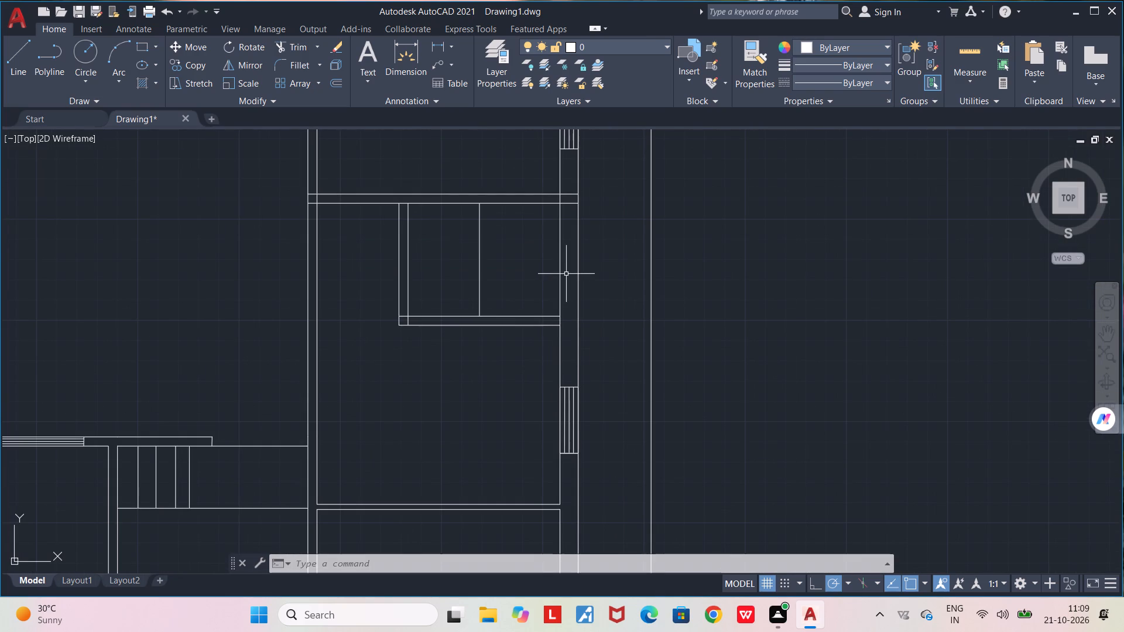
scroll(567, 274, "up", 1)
Draw a window rectangle about 9 1/16" by 1'-8 1/16" within the east wall, beside the small partitioned room.
middle_click_drag(557, 293, 538, 362)
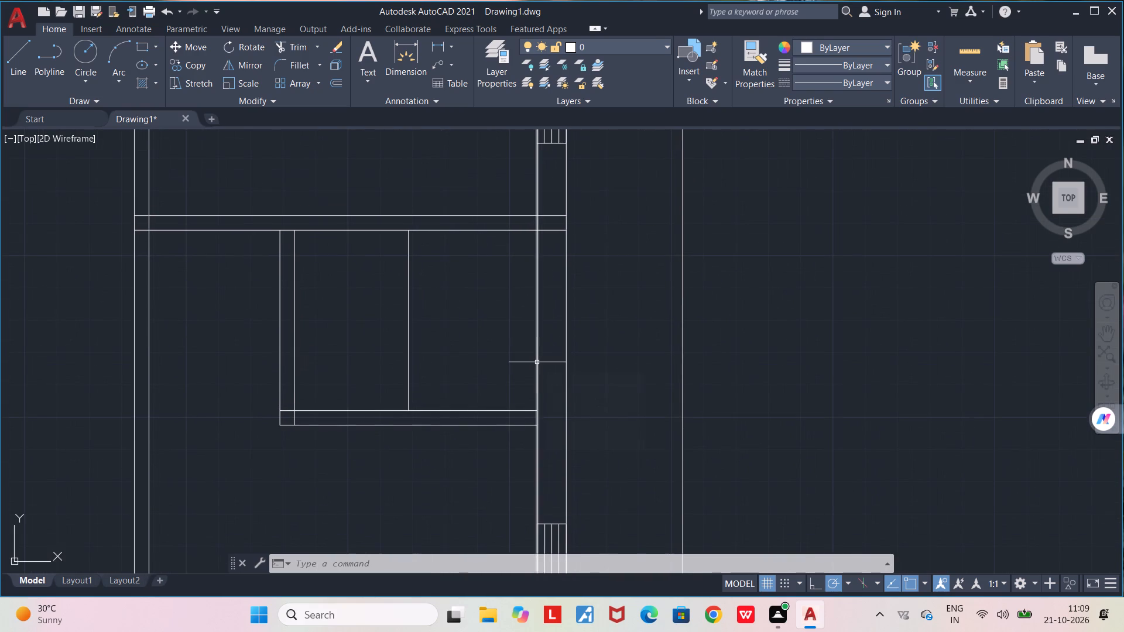
scroll(537, 362, "up", 1)
scroll(536, 359, "down", 1)
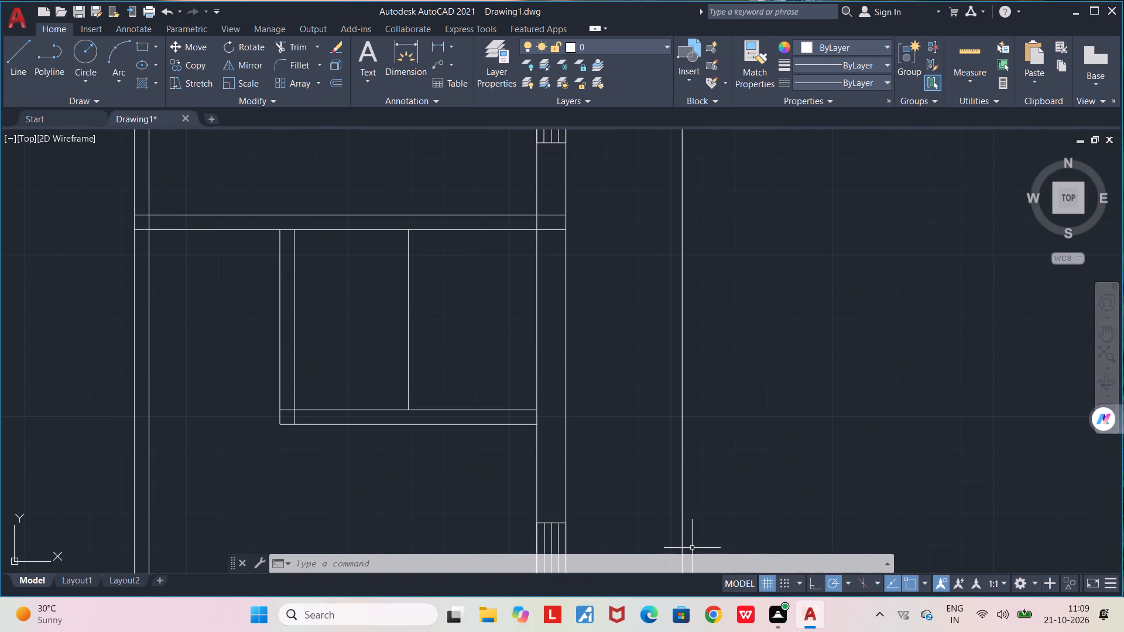
left_click(145, 50)
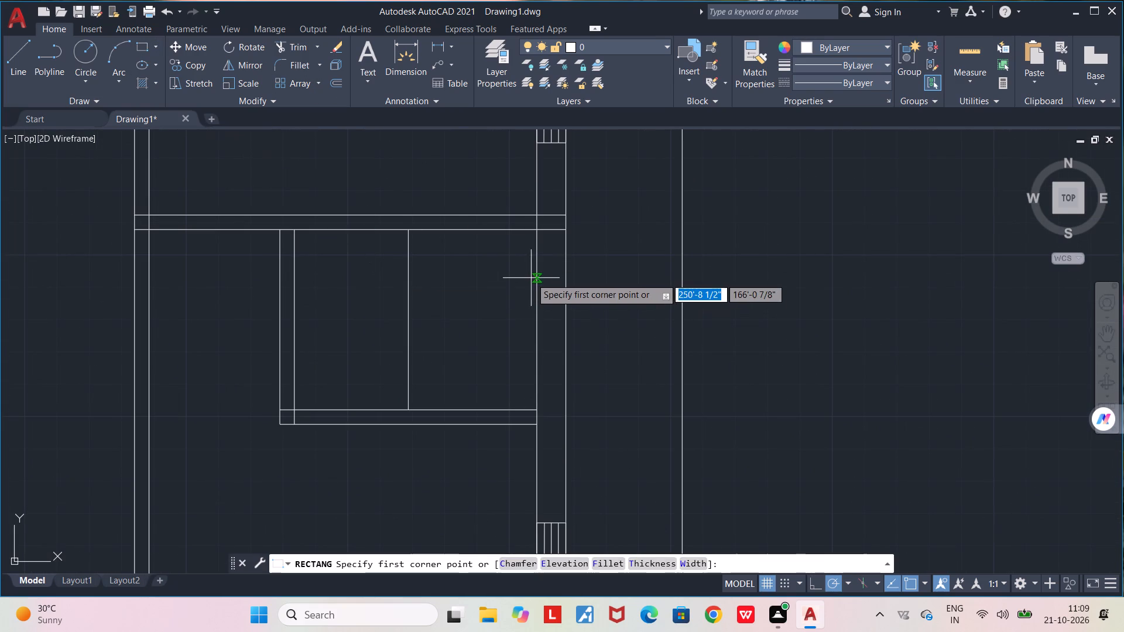
left_click(537, 298)
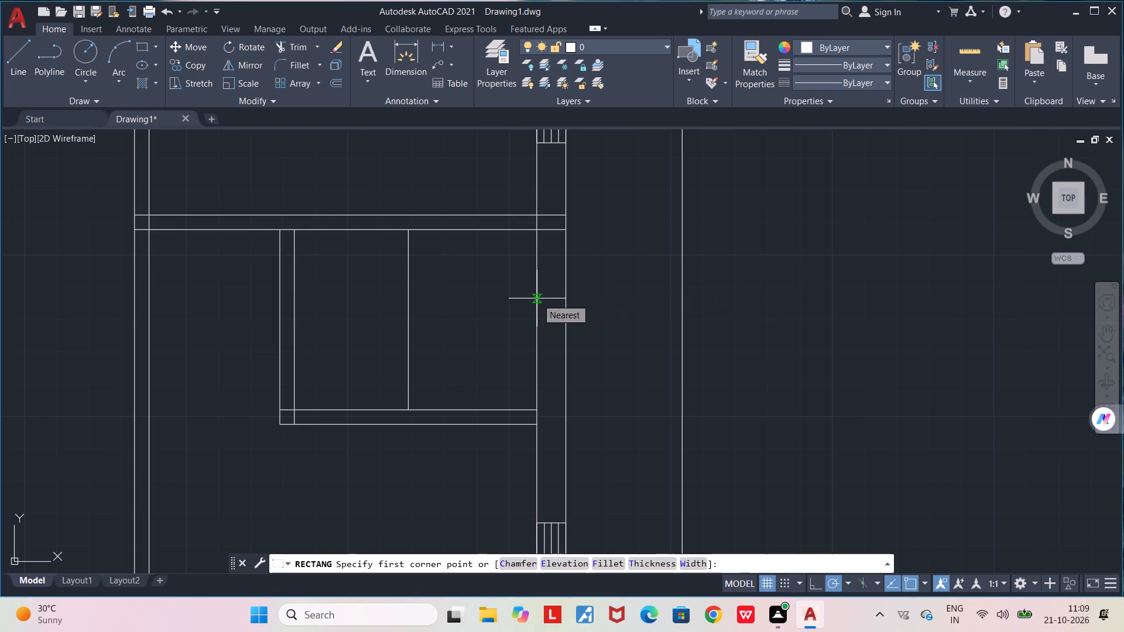
left_click(566, 363)
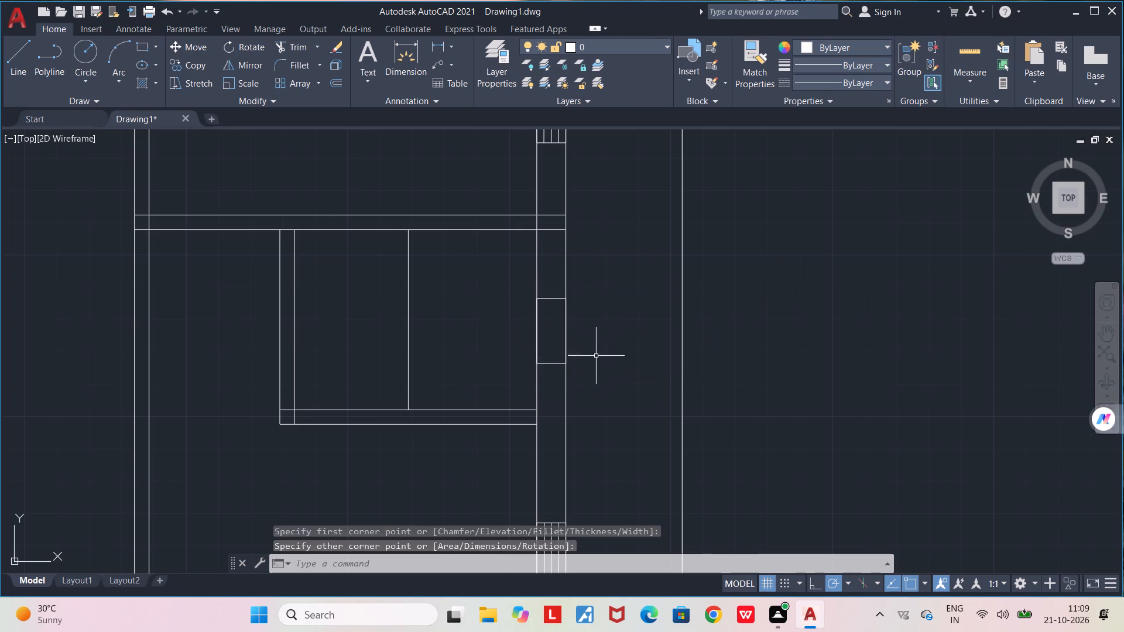
key("space")
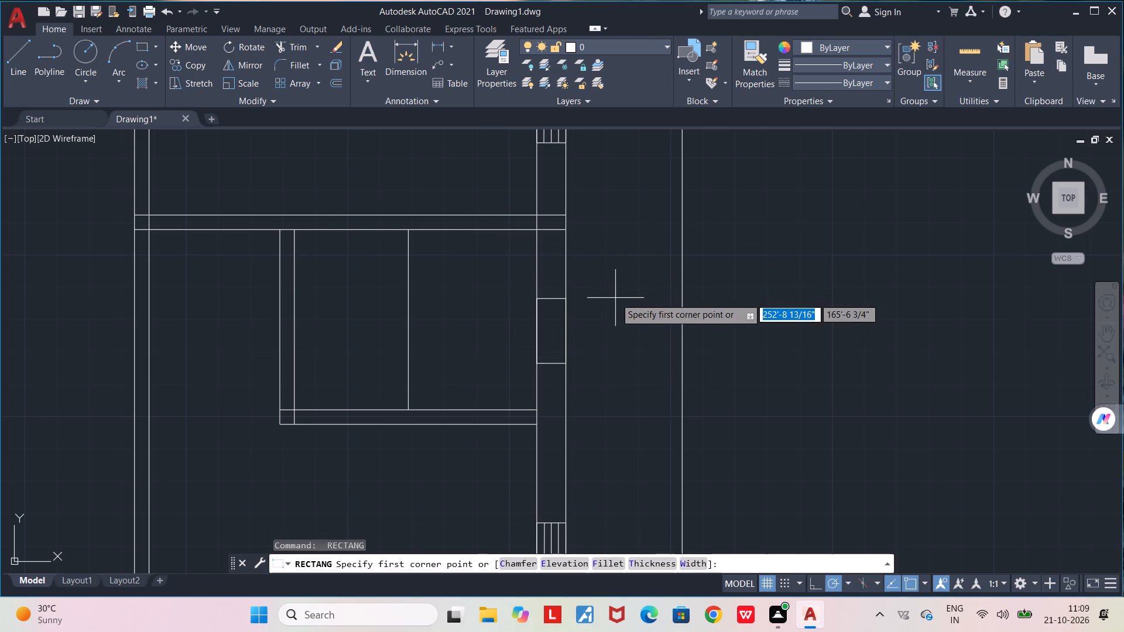
key("Escape")
Draw a vertical centre line through the new small window, between the midpoints of its short sides.
key("l")
key("Return")
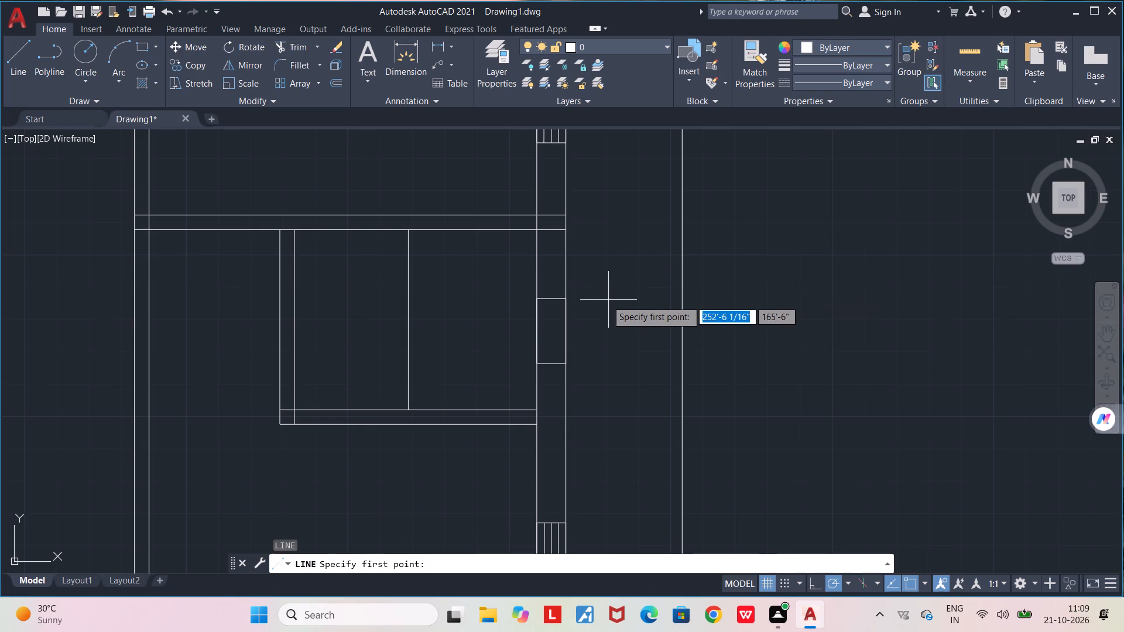
left_click(549, 300)
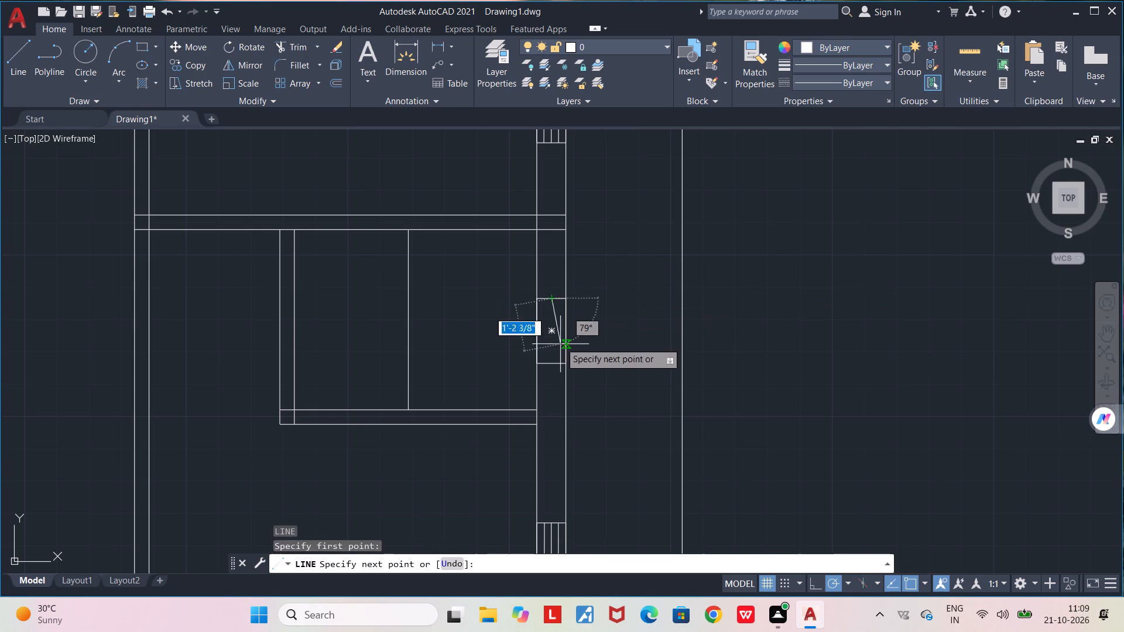
left_click(555, 366)
key("space")
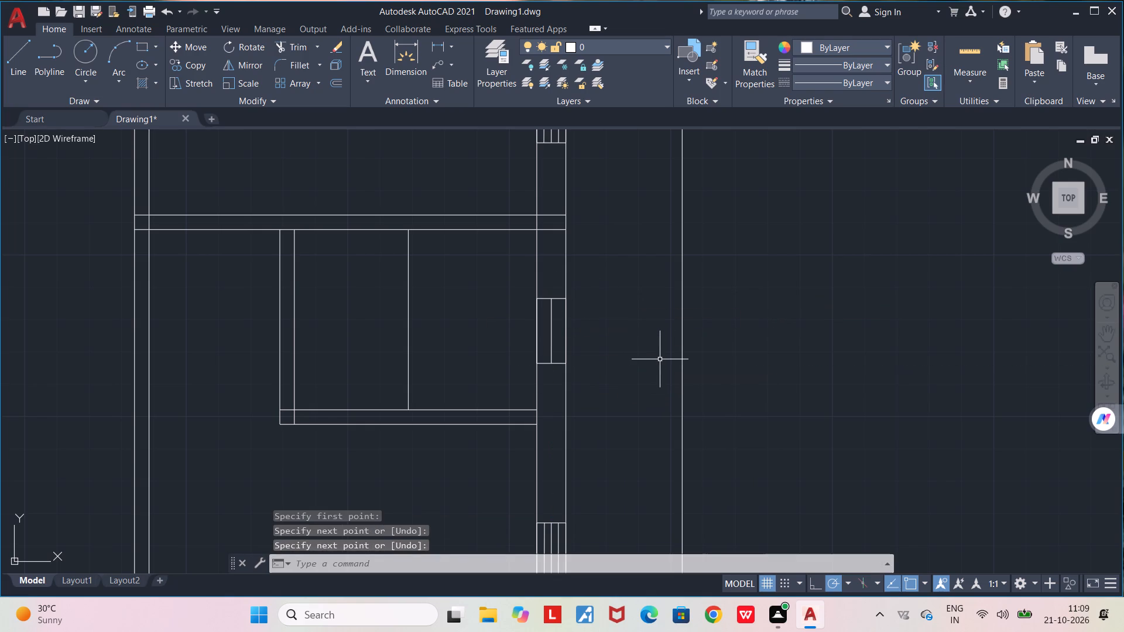
Draw a full-height vertical line in the small window, halfway between its centre line and the wall's inner face.
key("l")
key("Return")
scroll(551, 380, "up", 3)
middle_click_drag(512, 239, 527, 323)
scroll(527, 323, "down", 2)
left_click(530, 250)
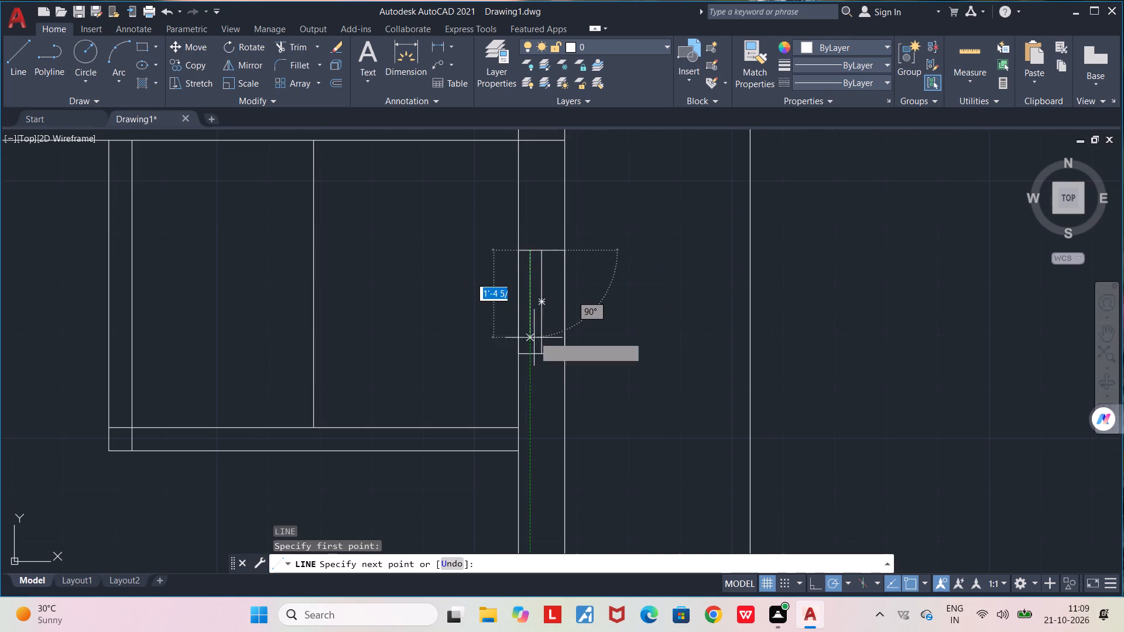
left_click(529, 353)
key("space")
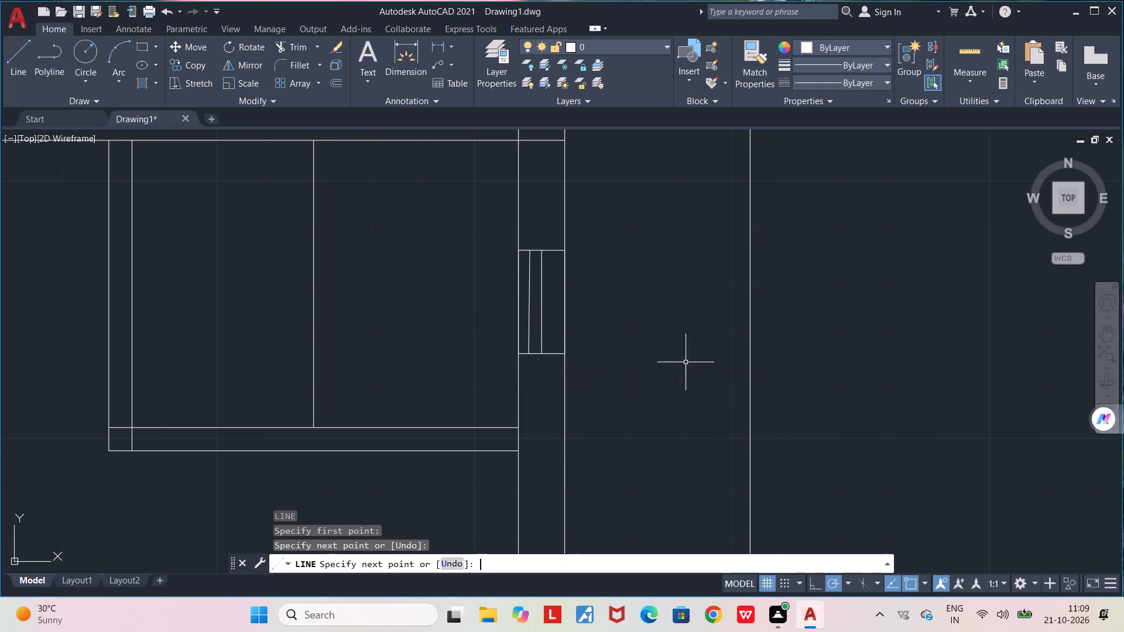
Draw a full-height vertical line, about 1'-8 1/16" long, halfway between the small window's centre line and the wall's outer face.
key("l")
key("Return")
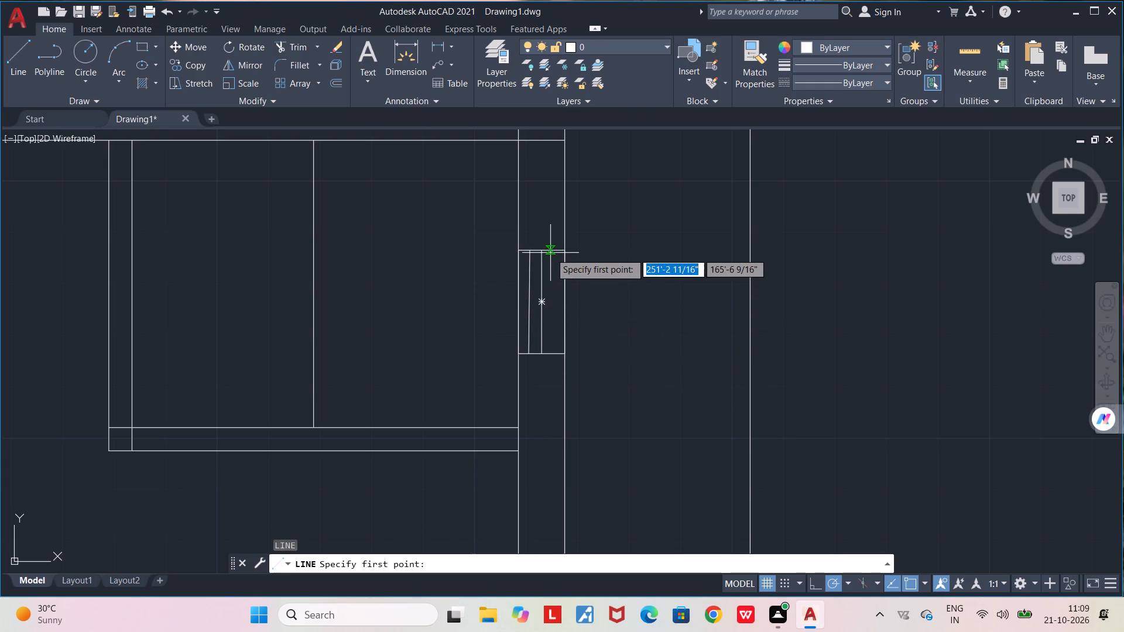
left_click(554, 252)
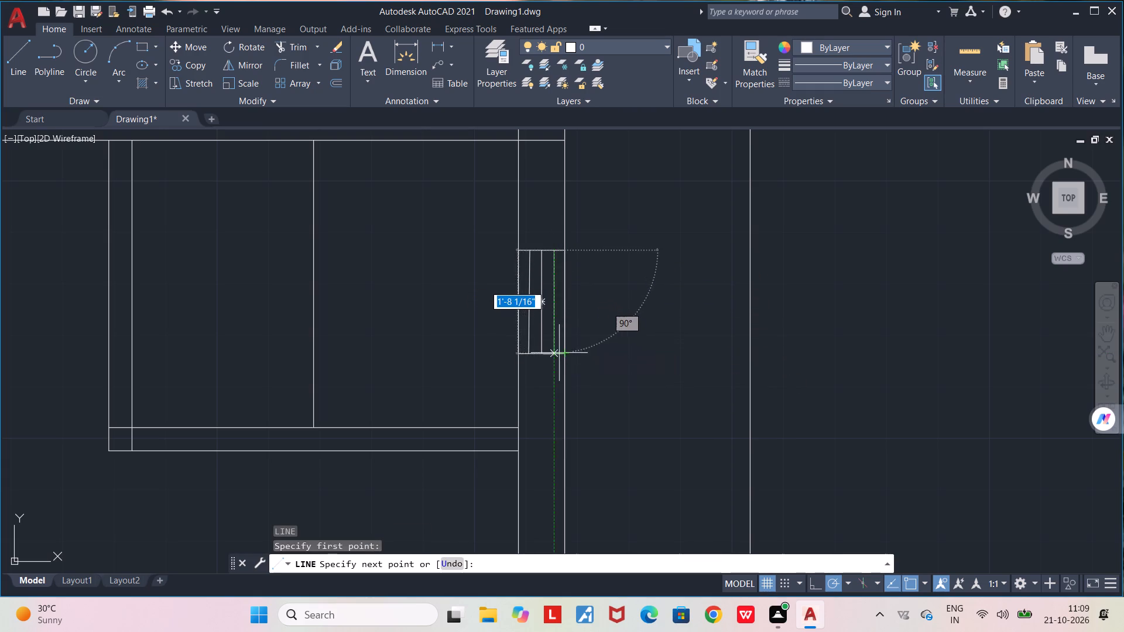
left_click(554, 352)
key("space")
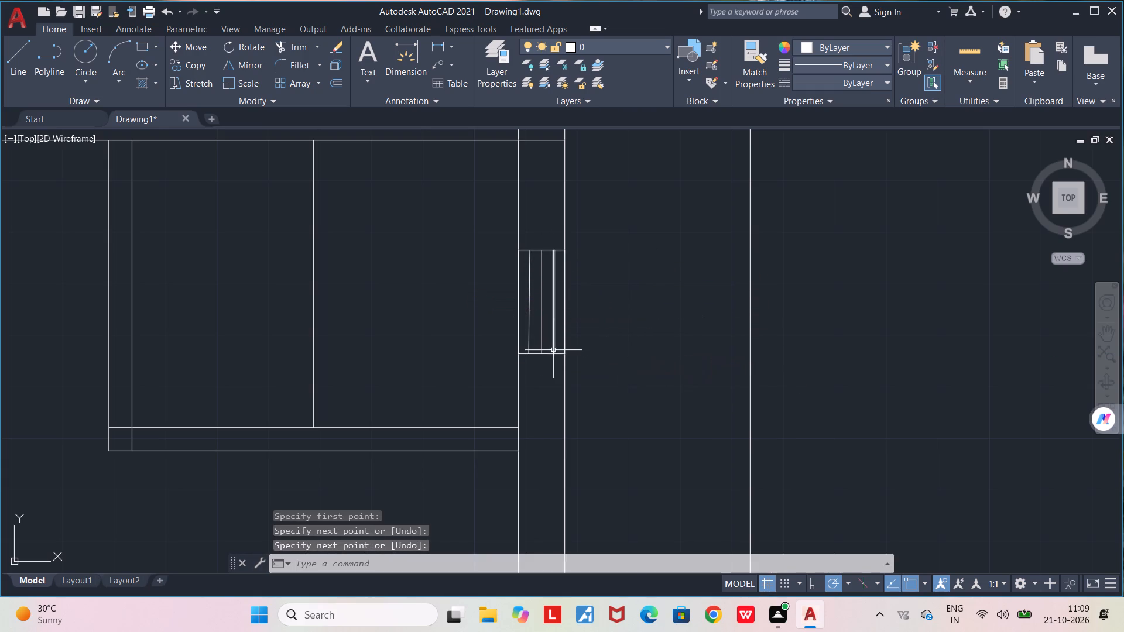
Trim the overlapping lines where the small room's north and south walls meet the east exterior wall.
scroll(548, 341, "down", 2)
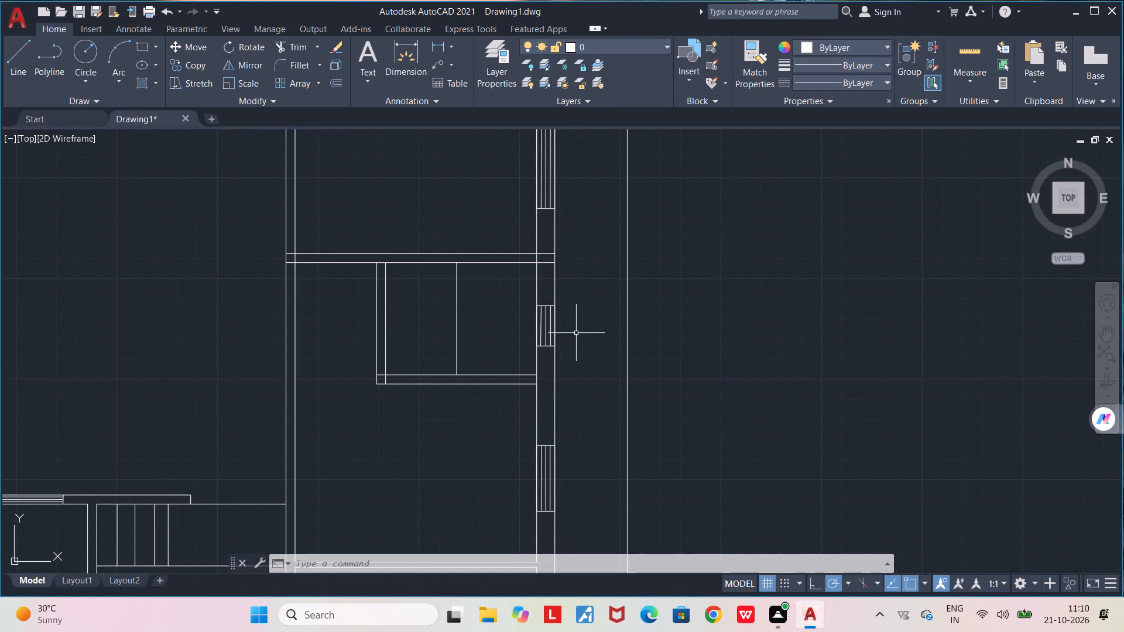
key("t")
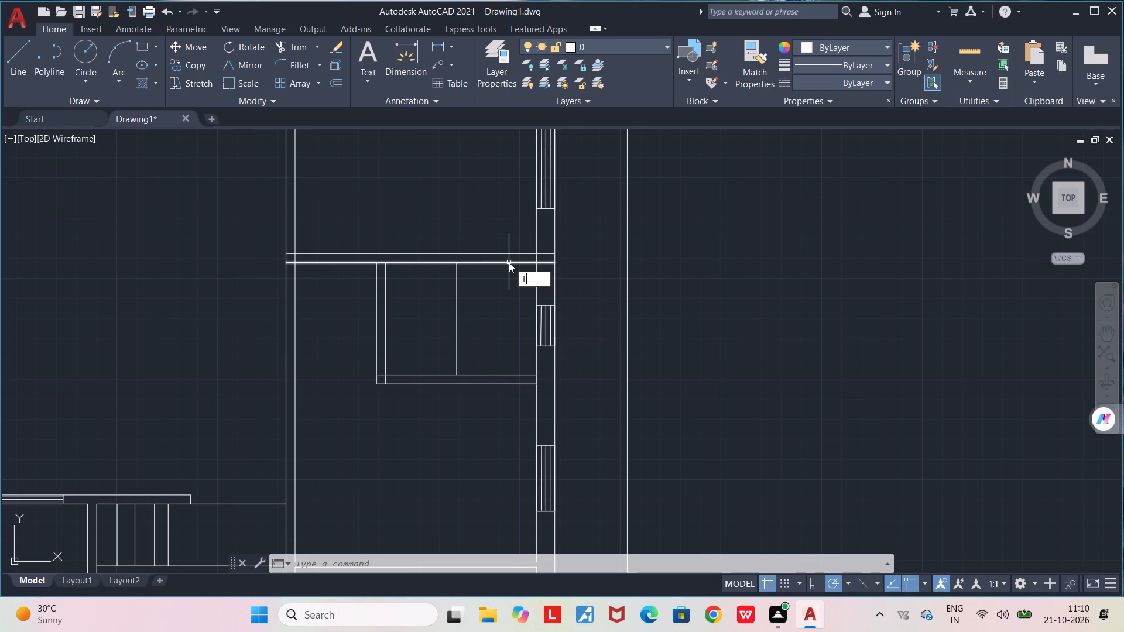
key("r")
key("Return")
scroll(512, 261, "up", 2)
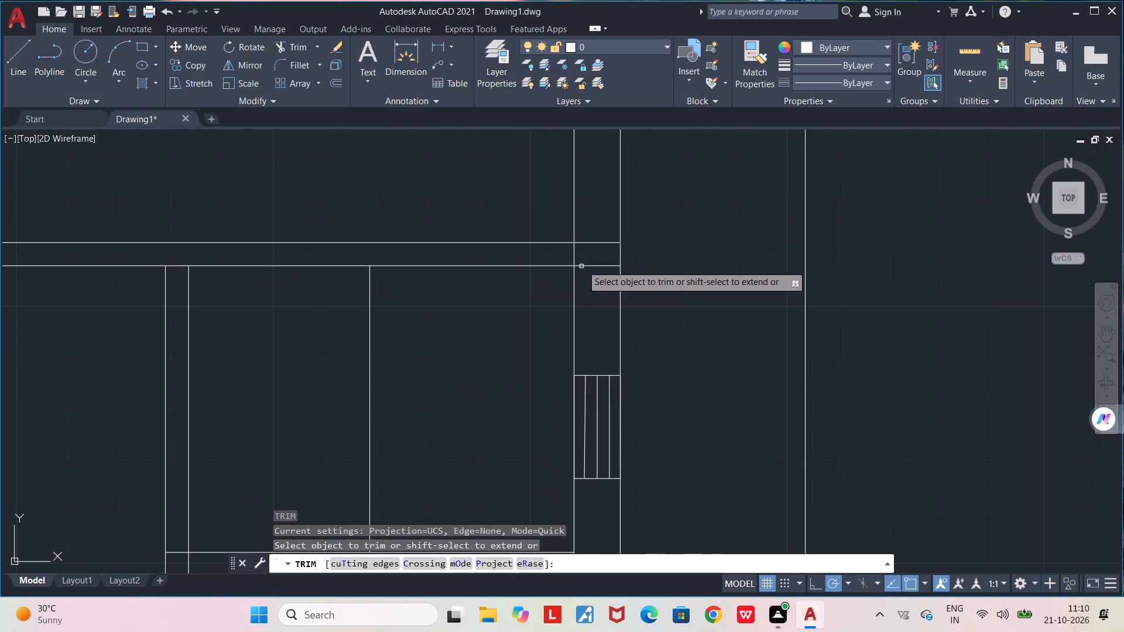
left_click_drag(594, 224, 566, 253)
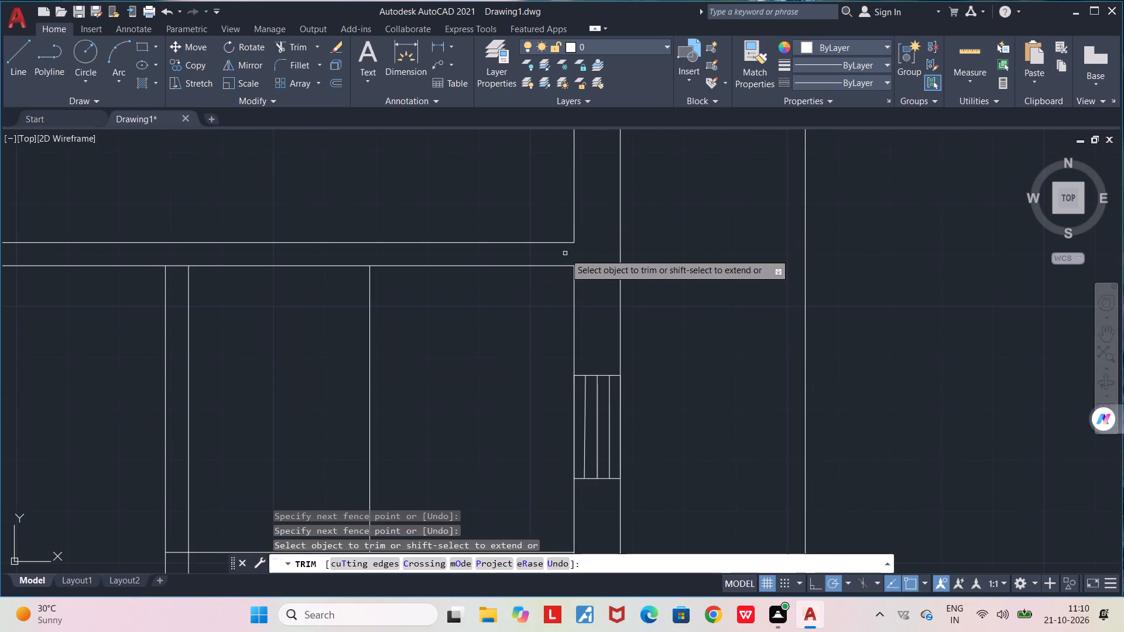
scroll(565, 256, "down", 1)
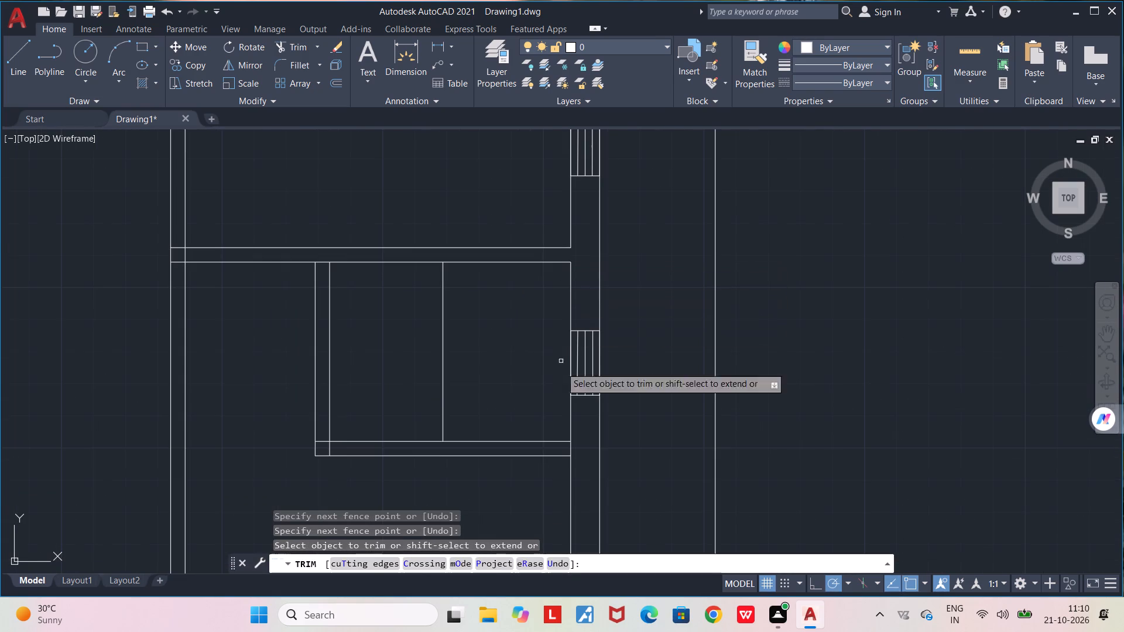
left_click(571, 451)
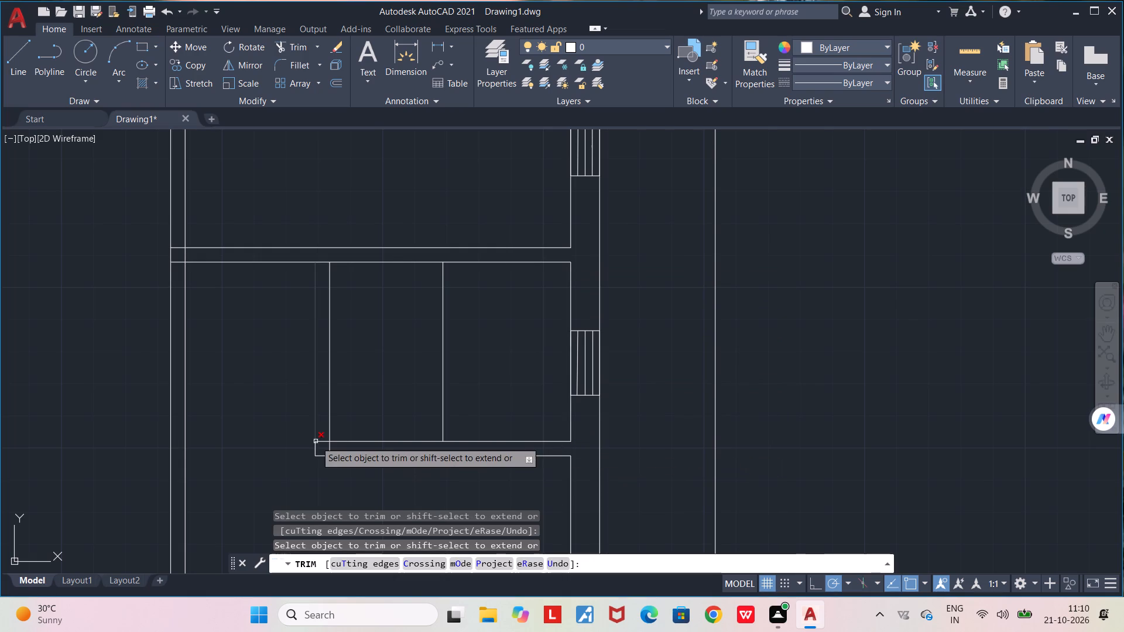
Trim the overlapping wall lines at the small room's southwest corner and where its west wall joins the north partition.
scroll(325, 443, "up", 2)
left_click_drag(324, 434, 342, 458)
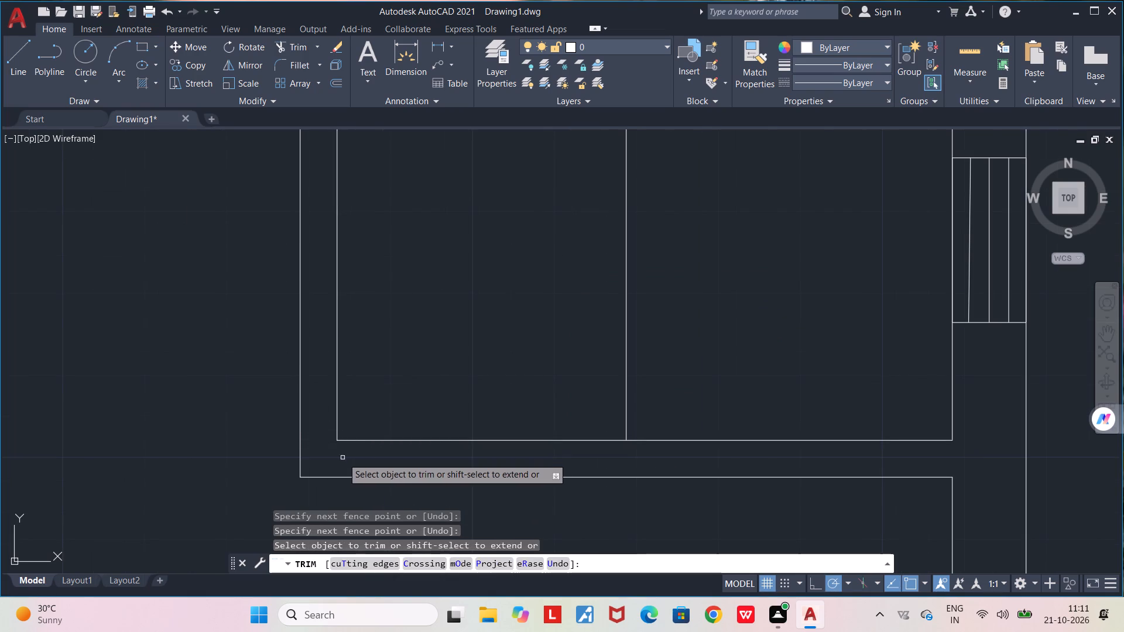
scroll(341, 458, "down", 4)
scroll(336, 384, "up", 3)
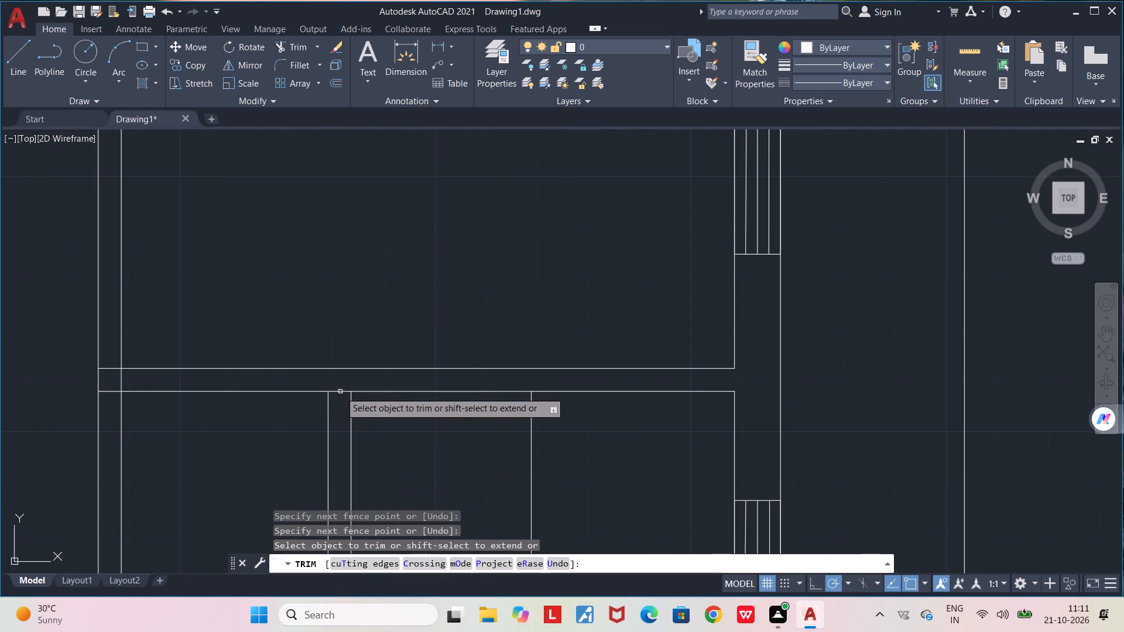
left_click(341, 393)
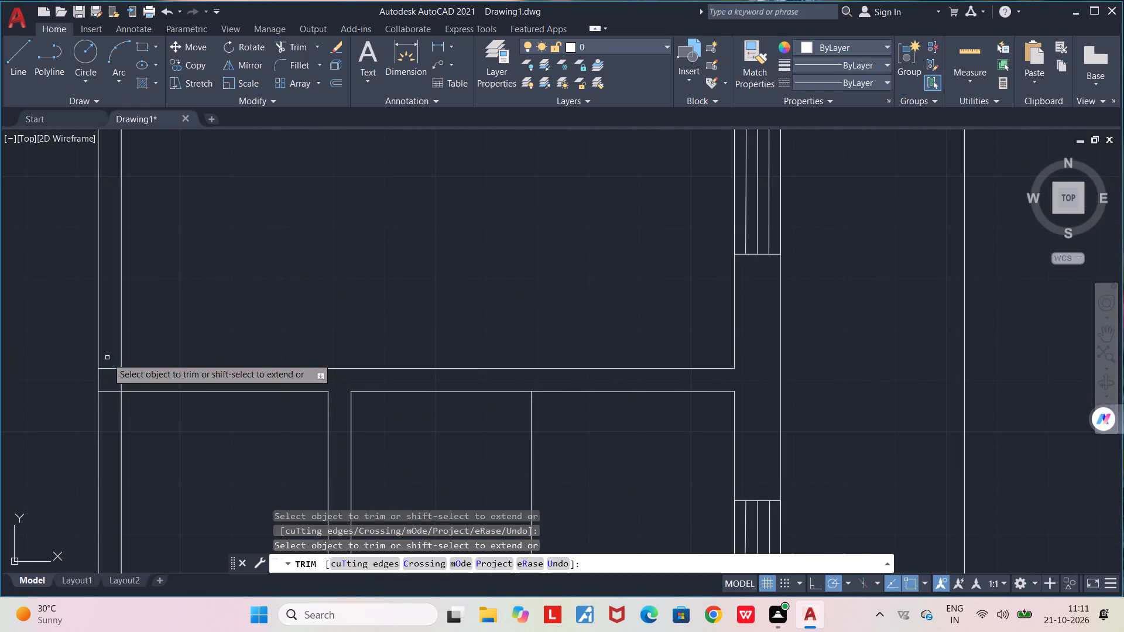
Trim the overlapping lines where the partition's west end meets the long vertical interior wall.
left_click_drag(107, 357, 124, 379)
scroll(112, 379, "down", 4)
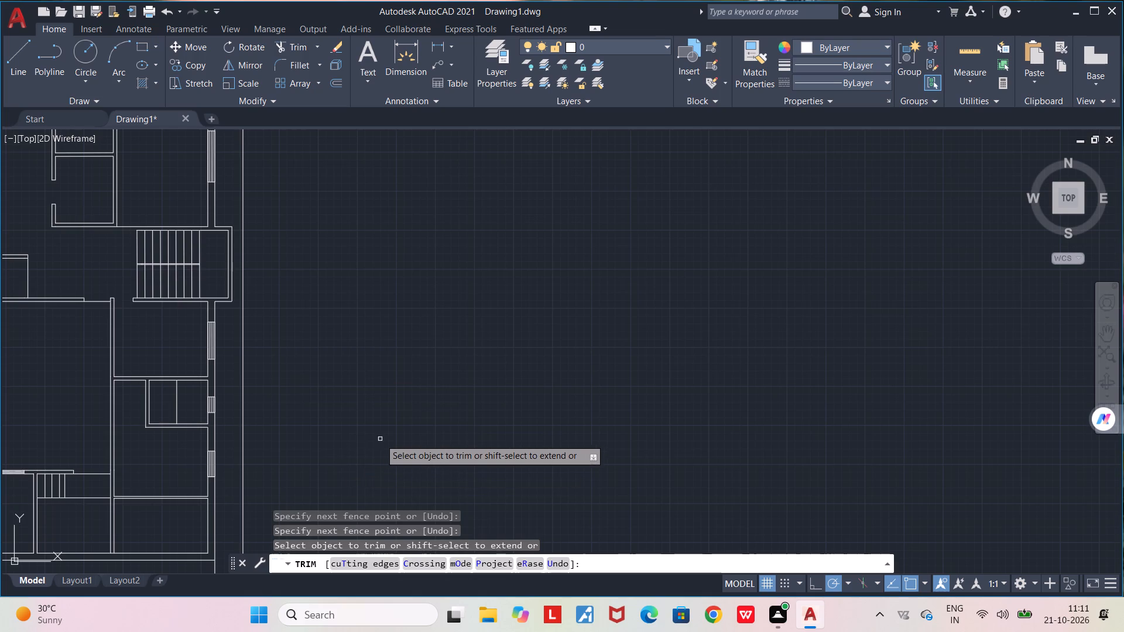
scroll(380, 438, "down", 1)
middle_click_drag(380, 437, 549, 384)
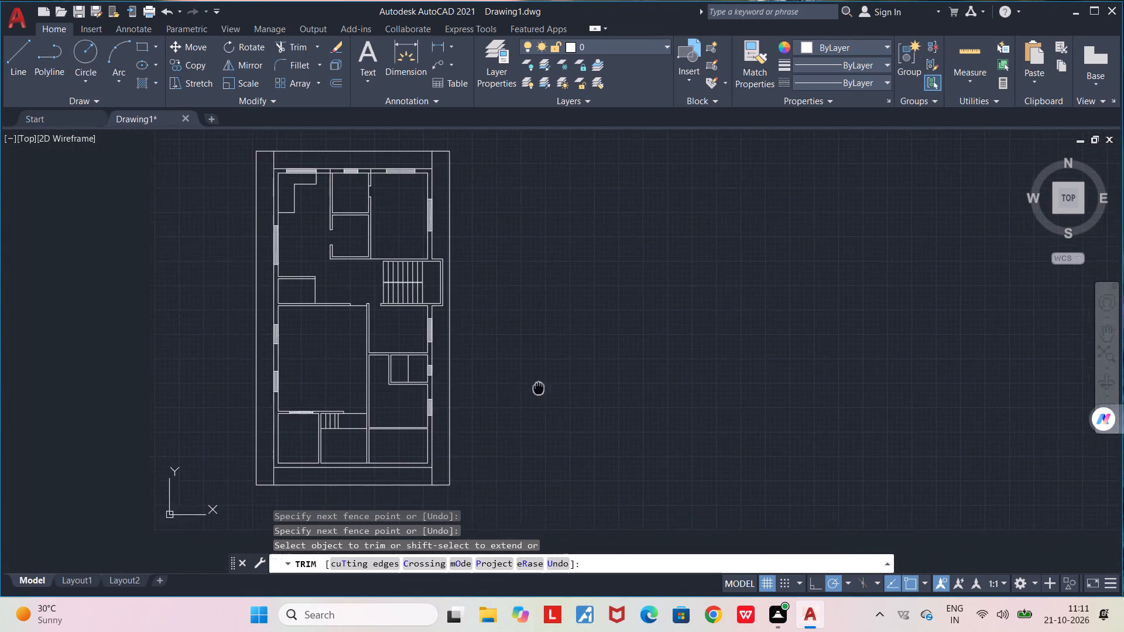
middle_click_drag(549, 384, 574, 376)
scroll(574, 376, "down", 1)
key("space")
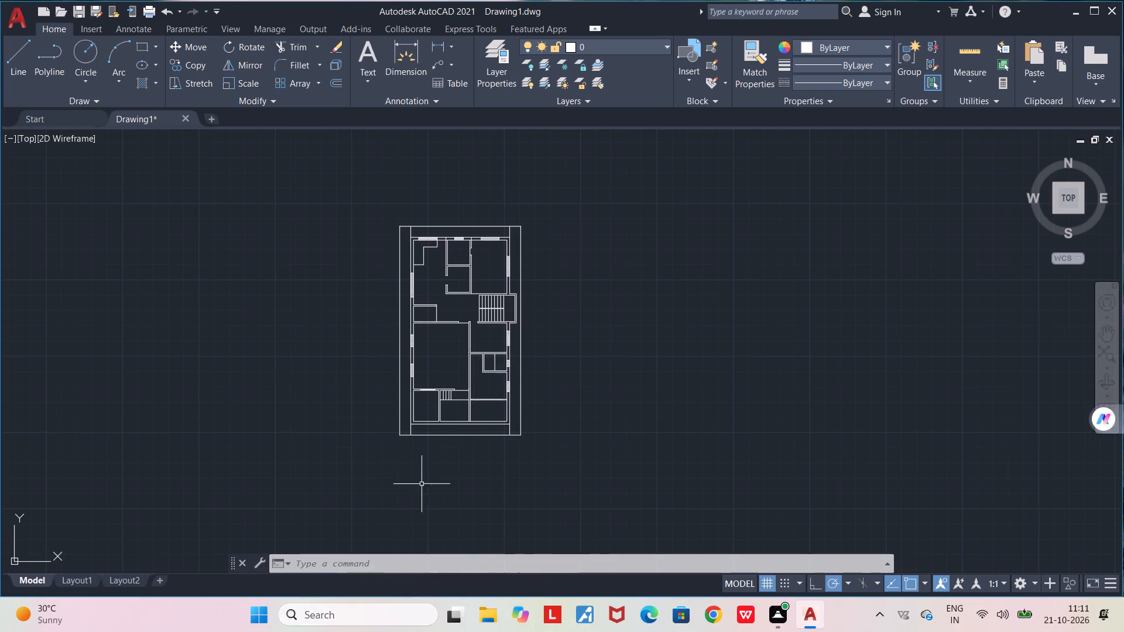
Draw a vertical line from the west end of the wall below the staircase southward, past the horizontal partition.
scroll(488, 340, "up", 3)
middle_click_drag(460, 339, 480, 373)
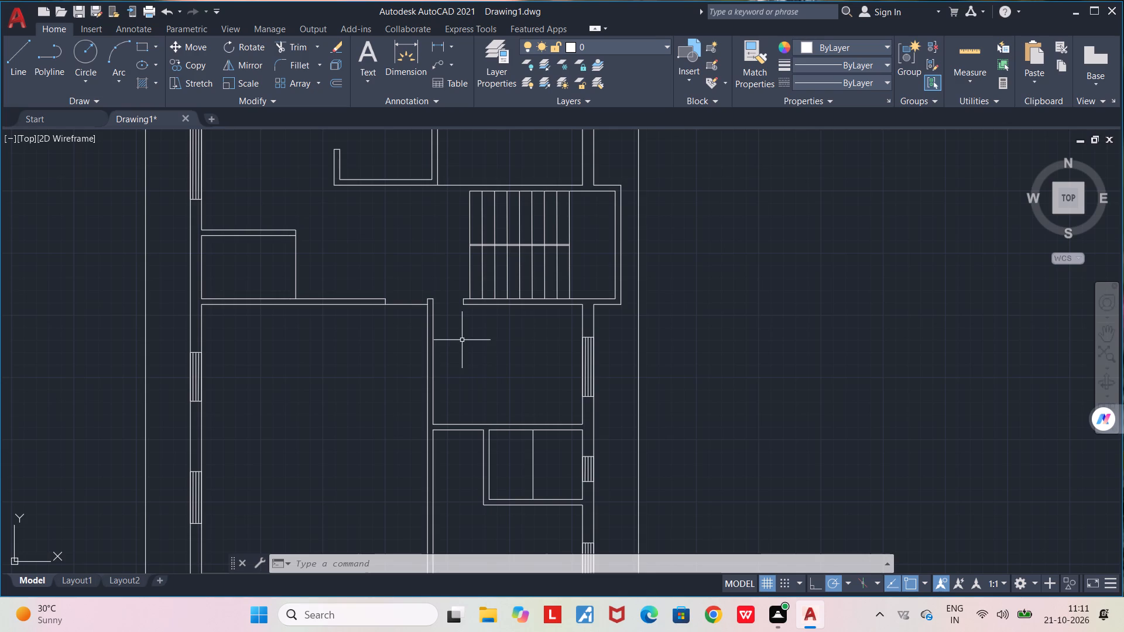
key("l")
key("Return")
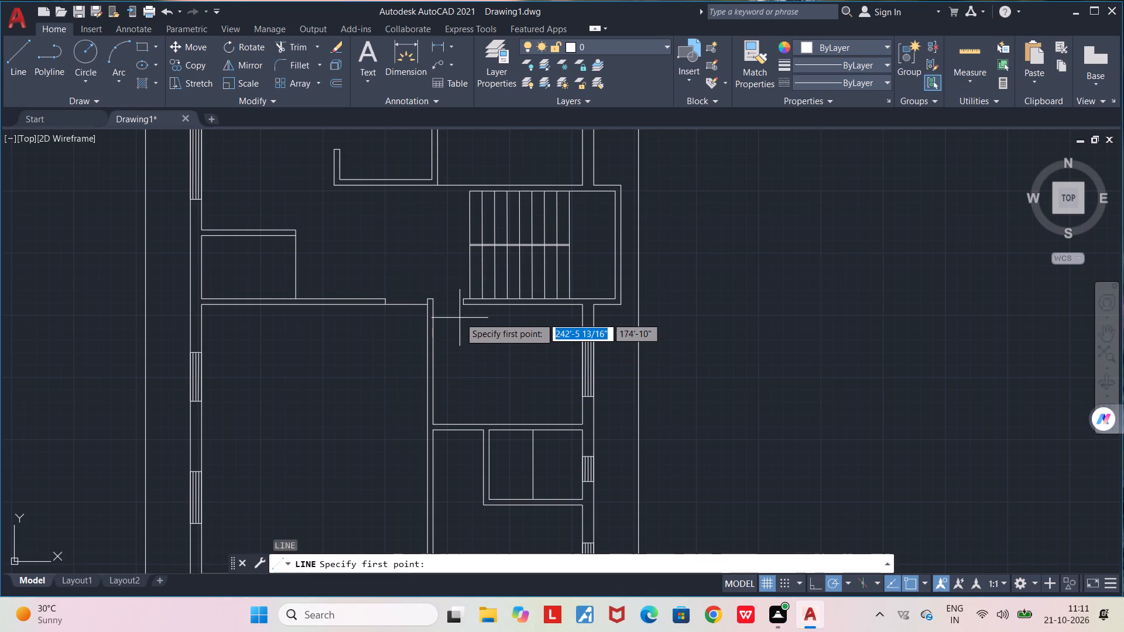
left_click(461, 305)
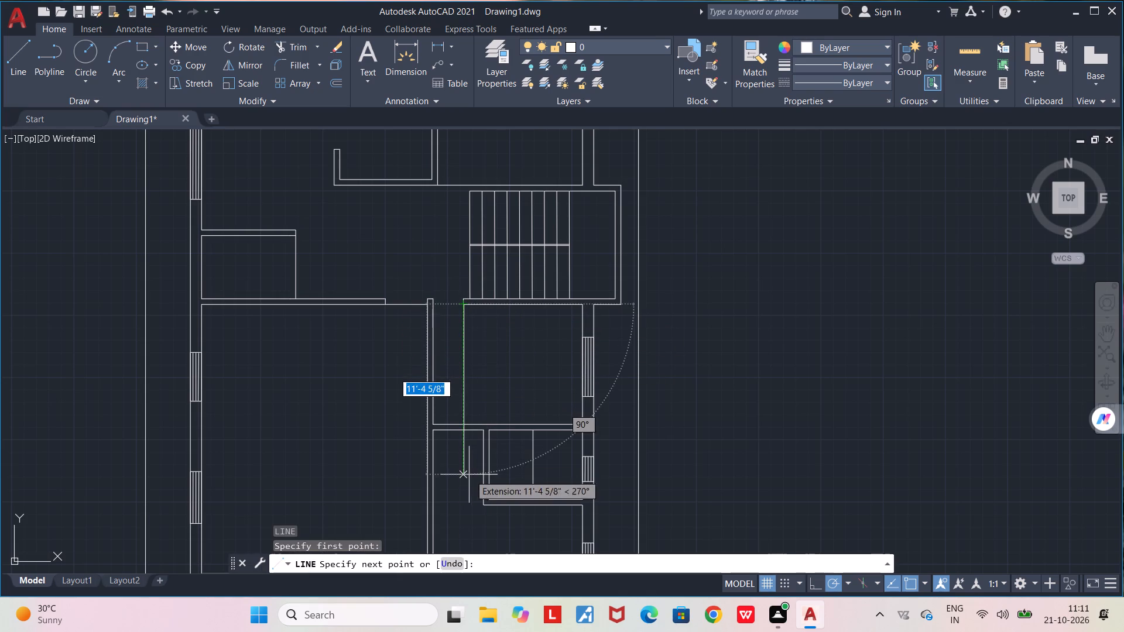
left_click(470, 494)
key("space")
Trim the new vertical line below the partition and the partition lines between it and the long interior wall.
type("TR")
key("BackSpace")
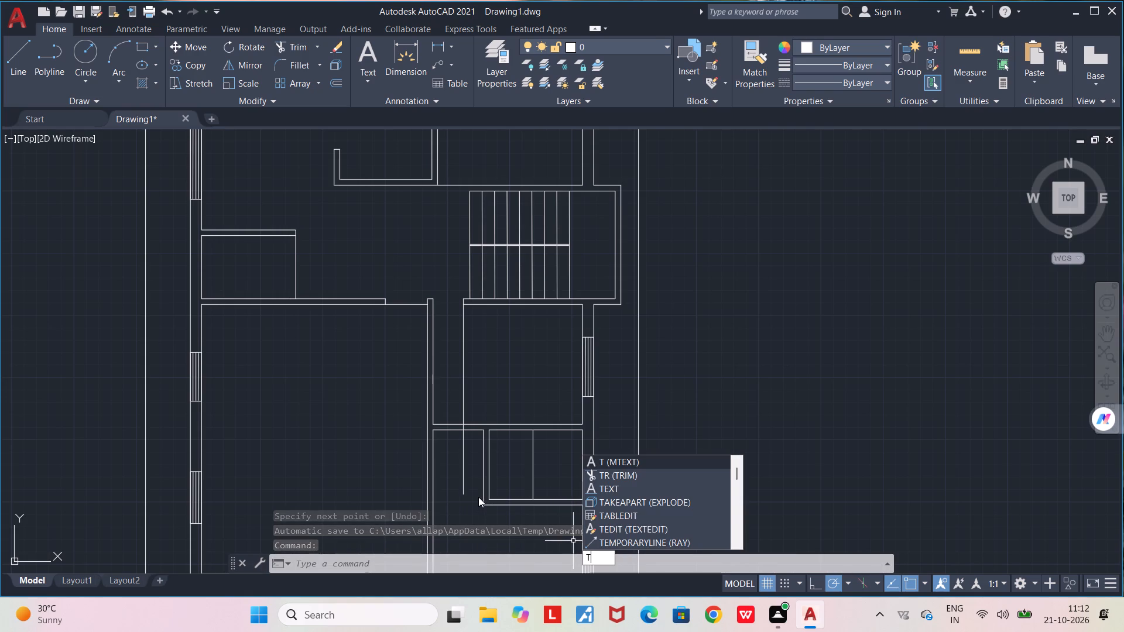
key("r")
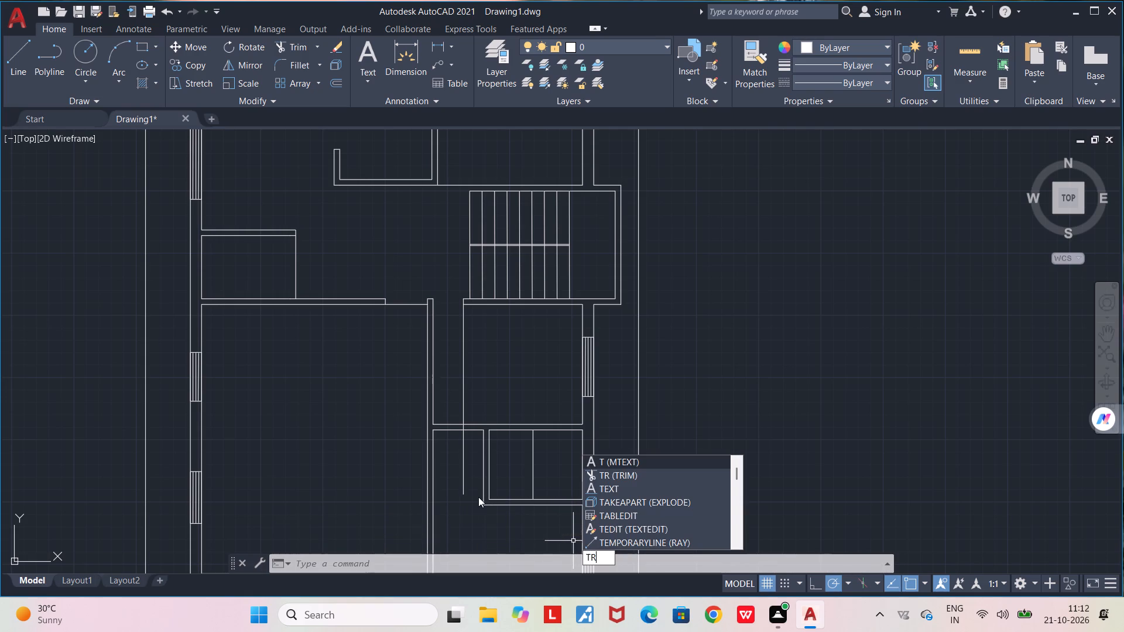
key("Return")
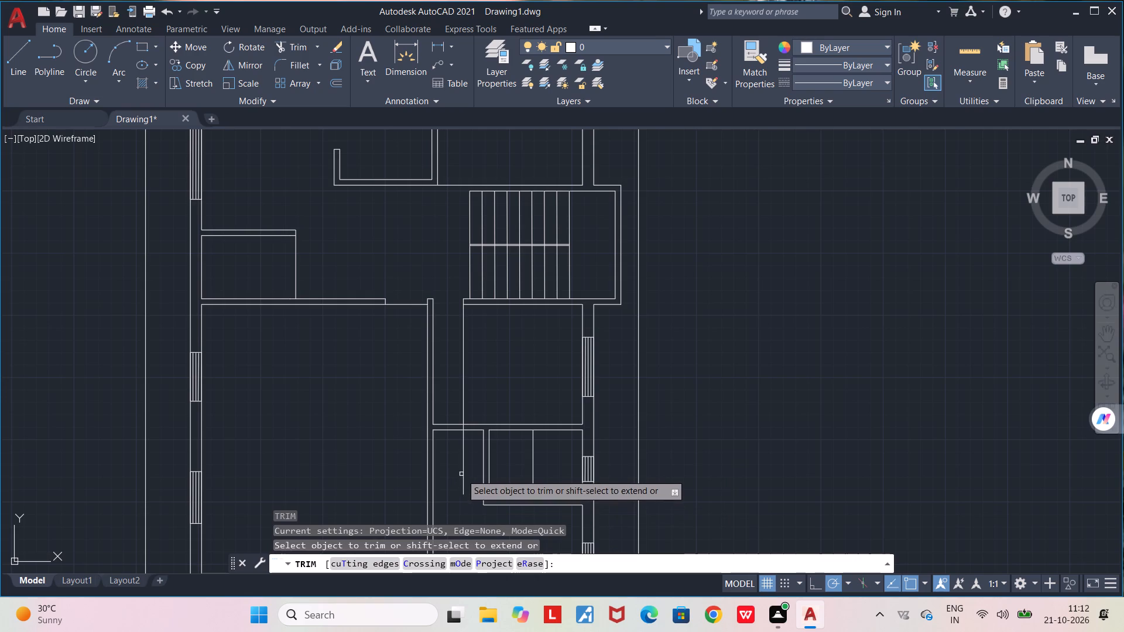
left_click_drag(469, 476, 446, 347)
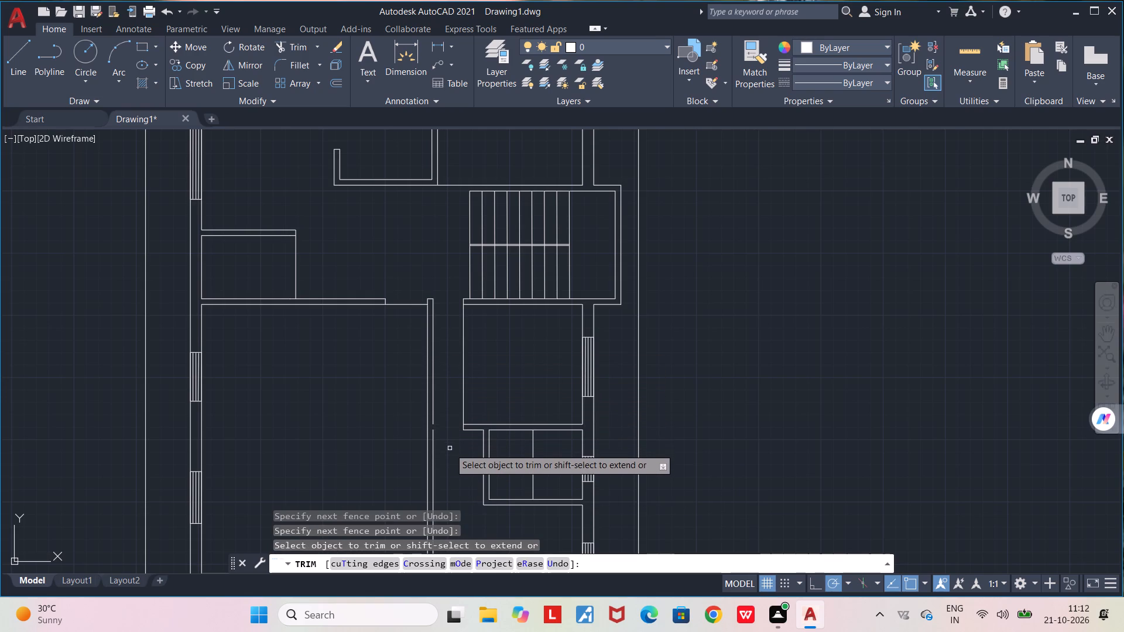
key("Escape")
Draw a short vertical line closing the gap in the long interior wall's east face, level with the partition.
key("l")
key("Return")
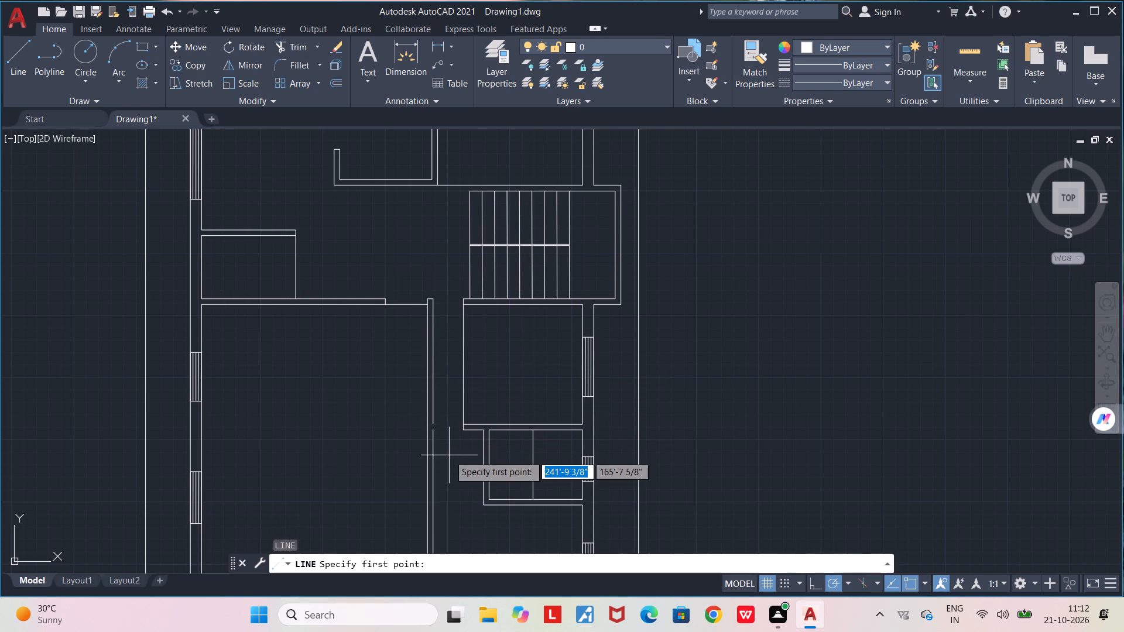
scroll(447, 452, "up", 3)
left_click(388, 342)
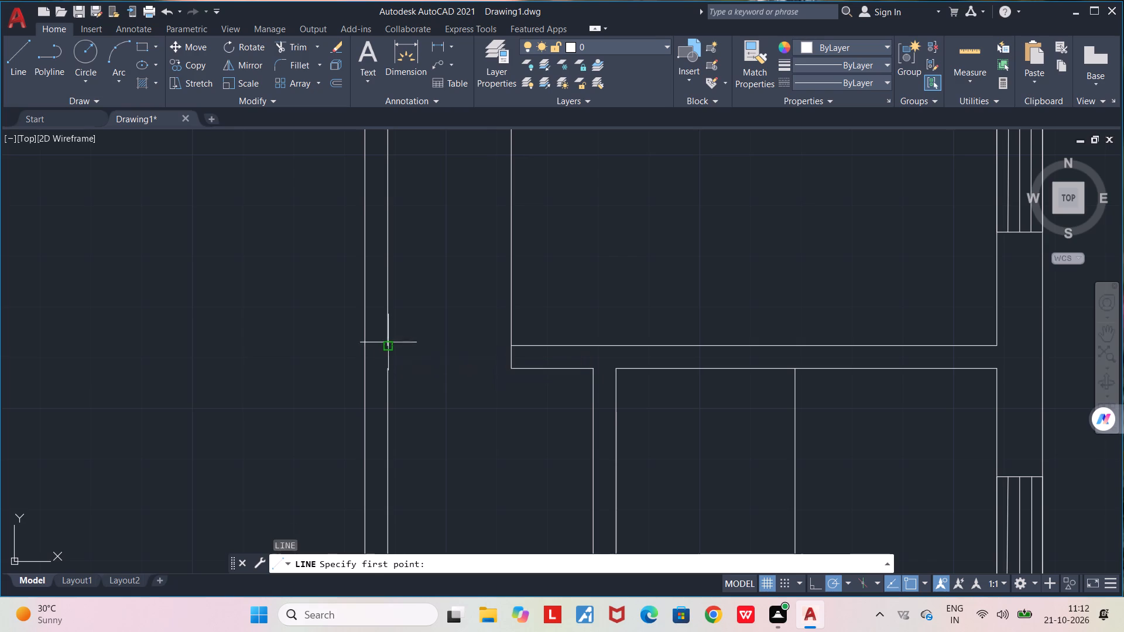
left_click(387, 362)
key("space")
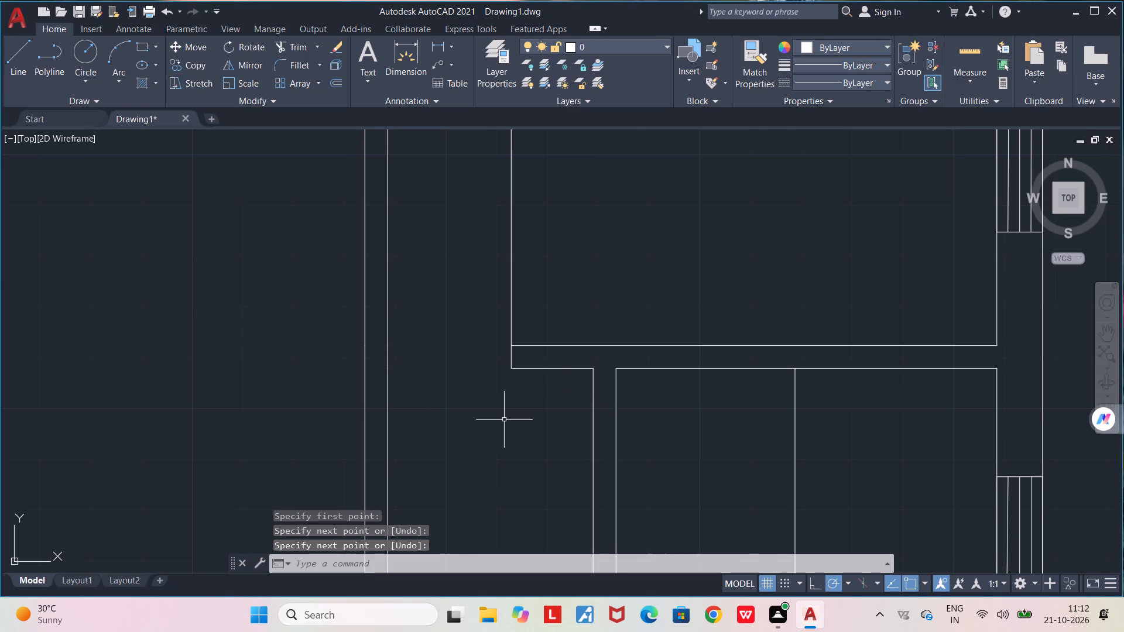
Delete the vertical line along the west side of the room below the staircase.
scroll(504, 420, "down", 2)
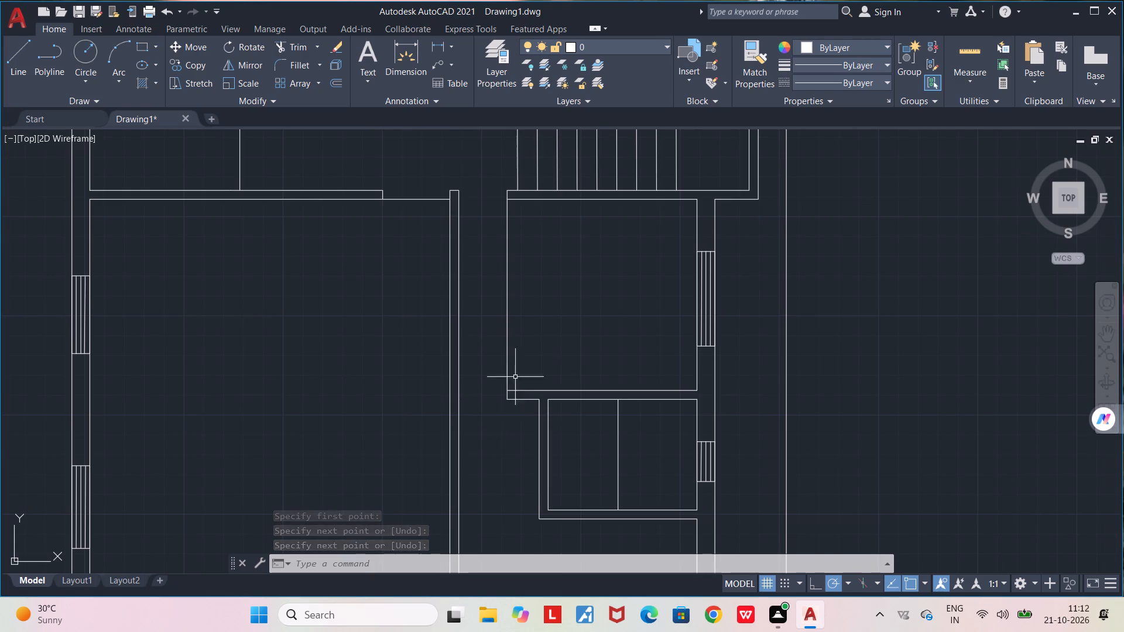
left_click(507, 311)
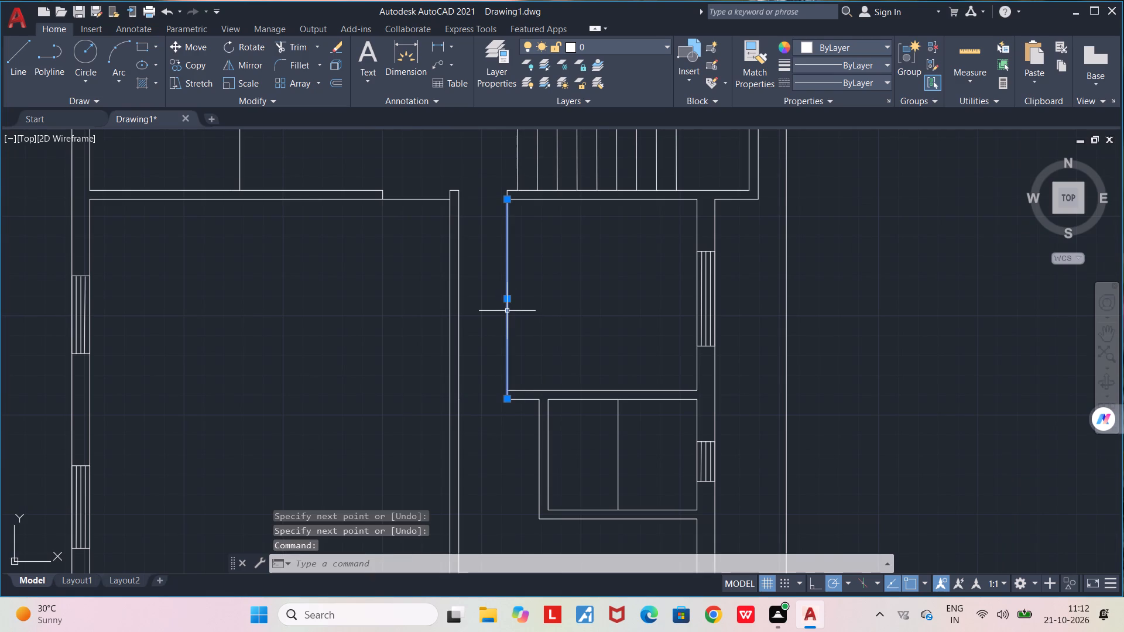
key("Delete")
Draw a short vertical line capping the west end of the partition below that room.
key("l")
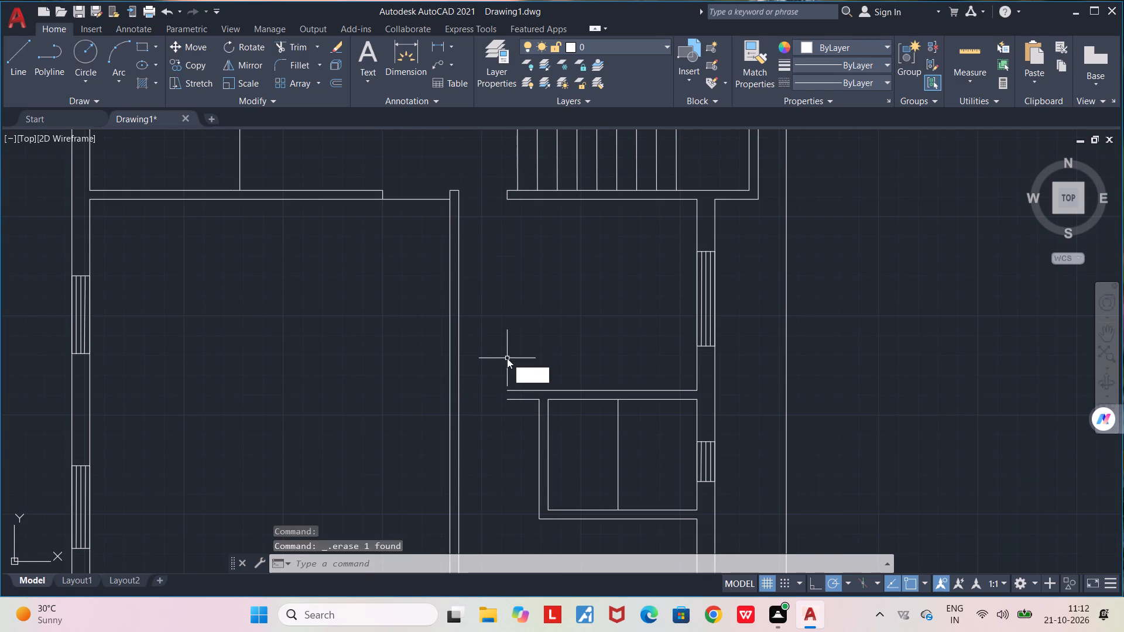
key("Return")
scroll(510, 398, "up", 2)
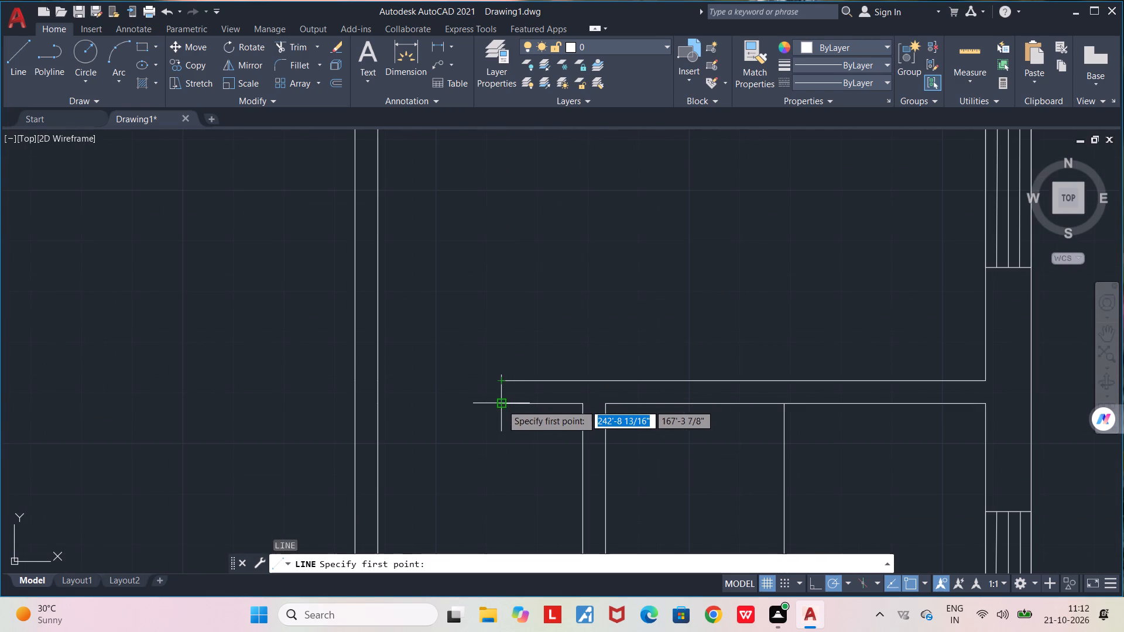
left_click(502, 404)
left_click(501, 380)
key("space")
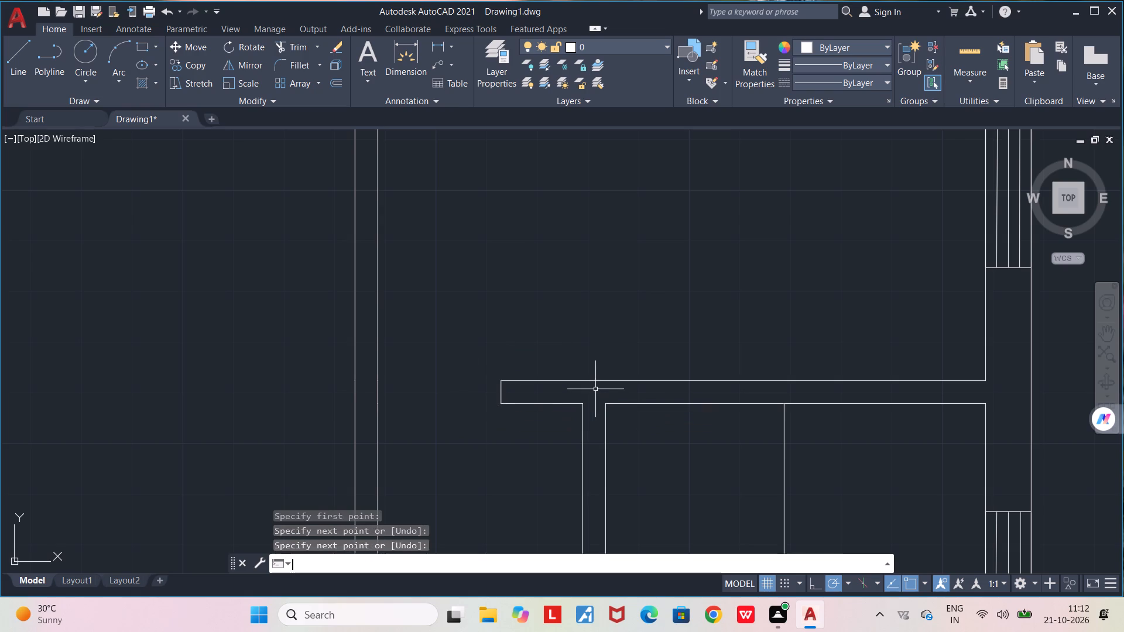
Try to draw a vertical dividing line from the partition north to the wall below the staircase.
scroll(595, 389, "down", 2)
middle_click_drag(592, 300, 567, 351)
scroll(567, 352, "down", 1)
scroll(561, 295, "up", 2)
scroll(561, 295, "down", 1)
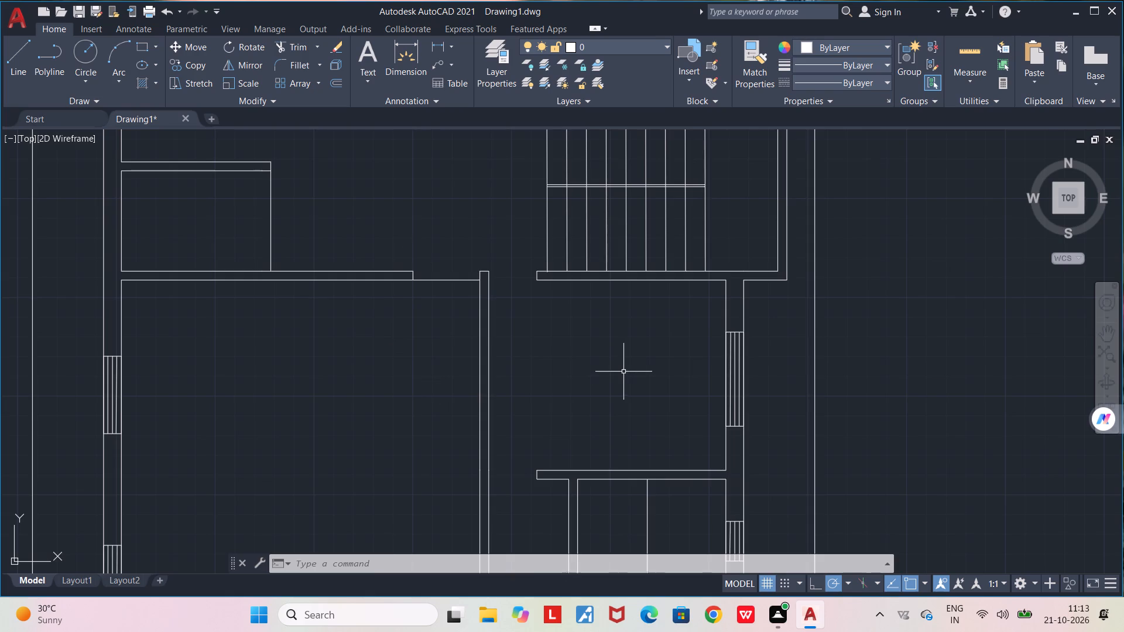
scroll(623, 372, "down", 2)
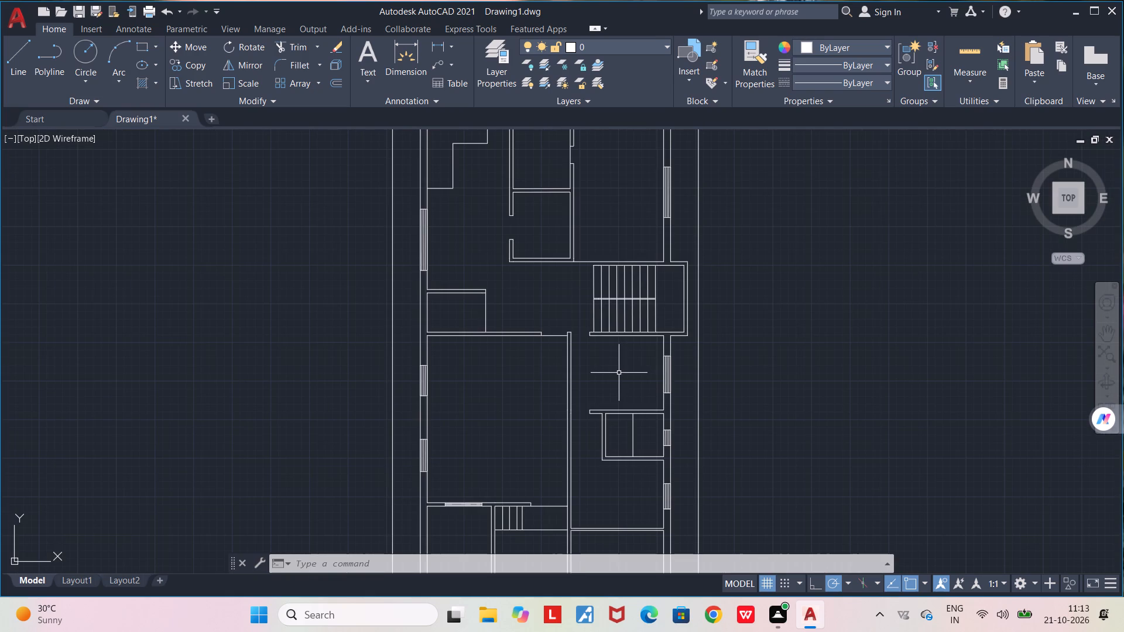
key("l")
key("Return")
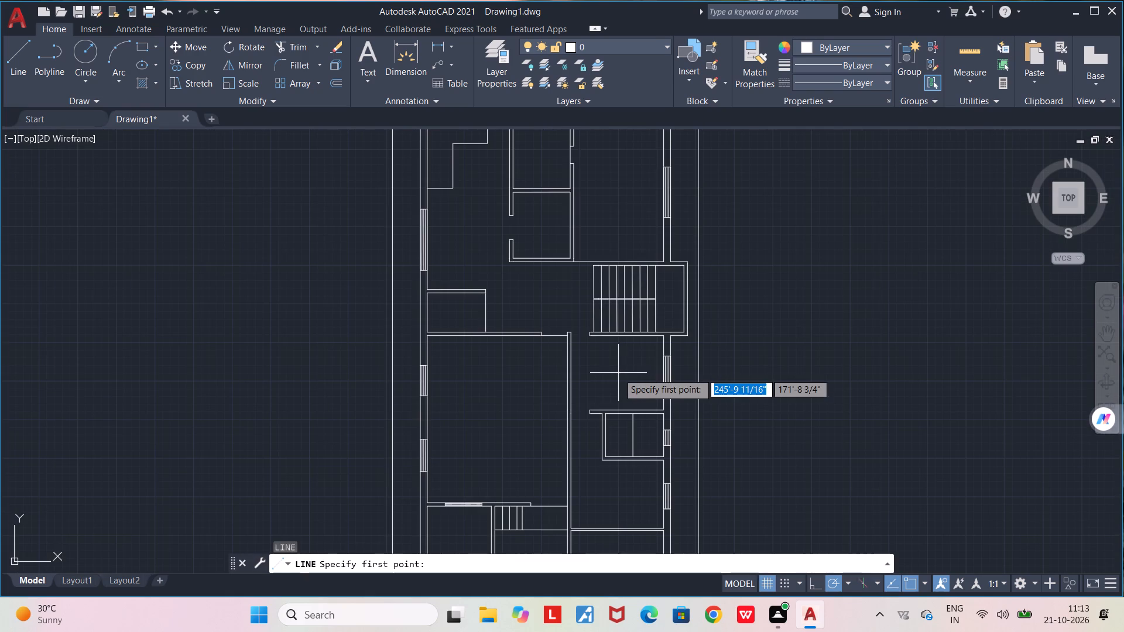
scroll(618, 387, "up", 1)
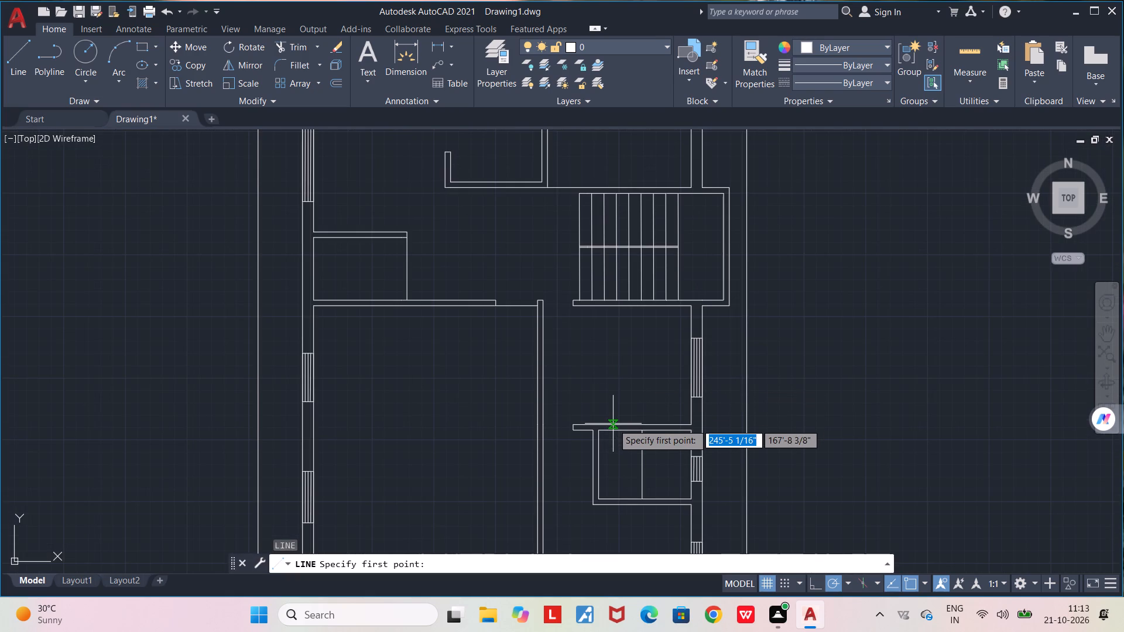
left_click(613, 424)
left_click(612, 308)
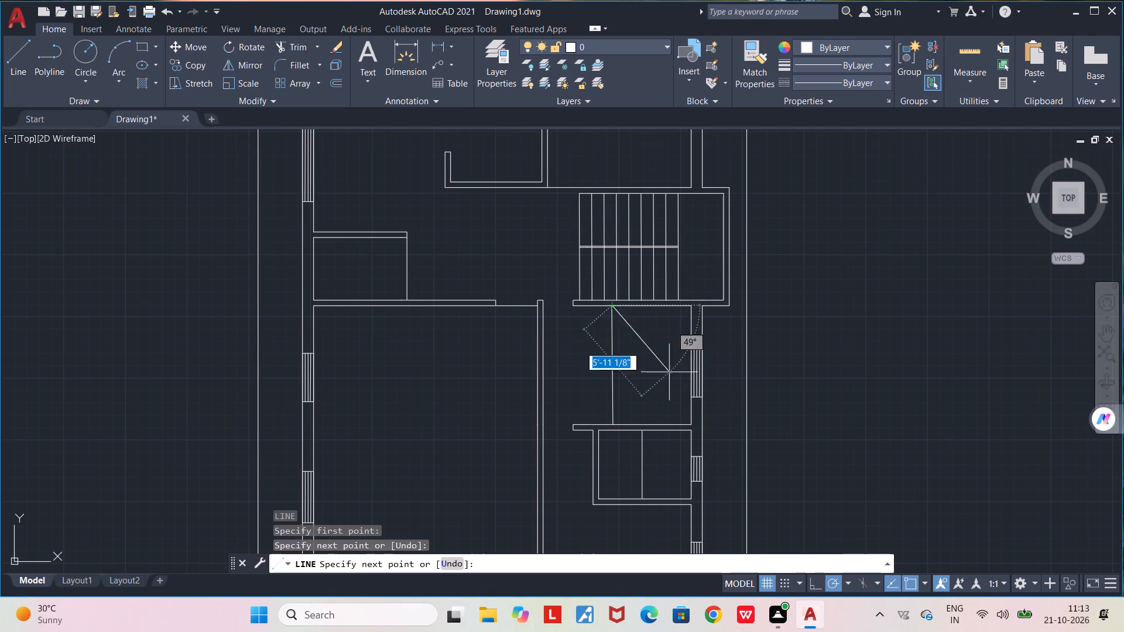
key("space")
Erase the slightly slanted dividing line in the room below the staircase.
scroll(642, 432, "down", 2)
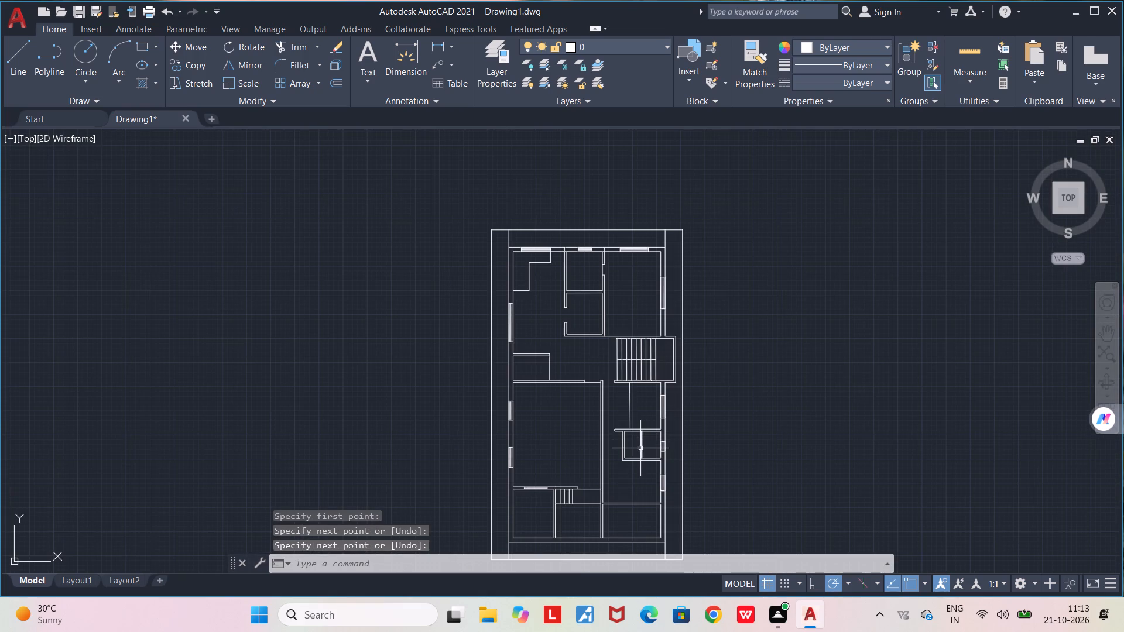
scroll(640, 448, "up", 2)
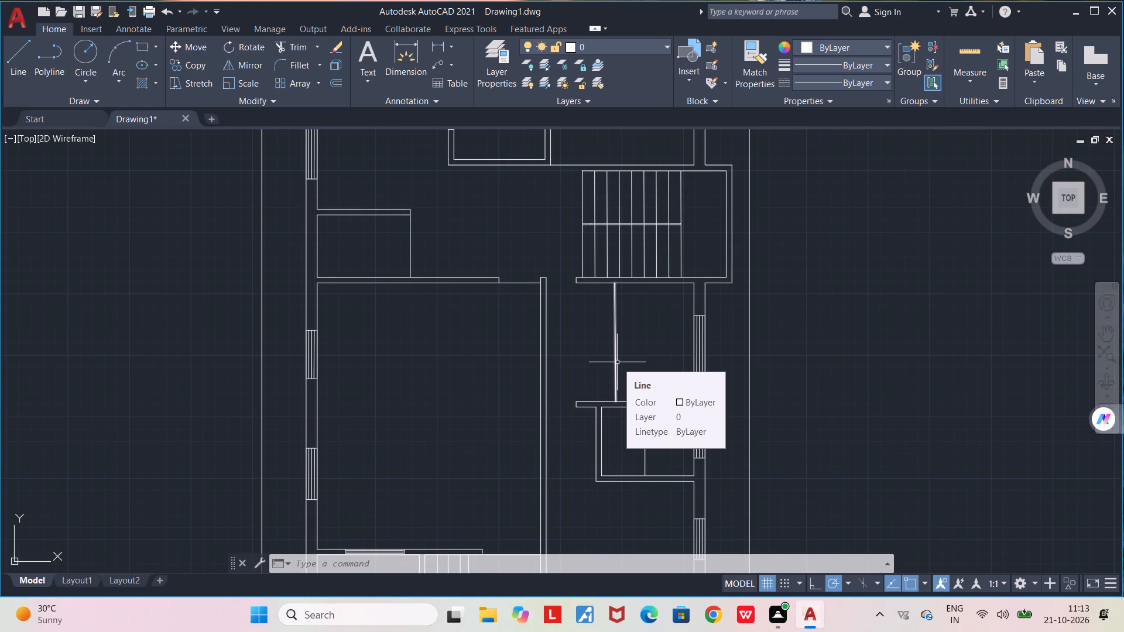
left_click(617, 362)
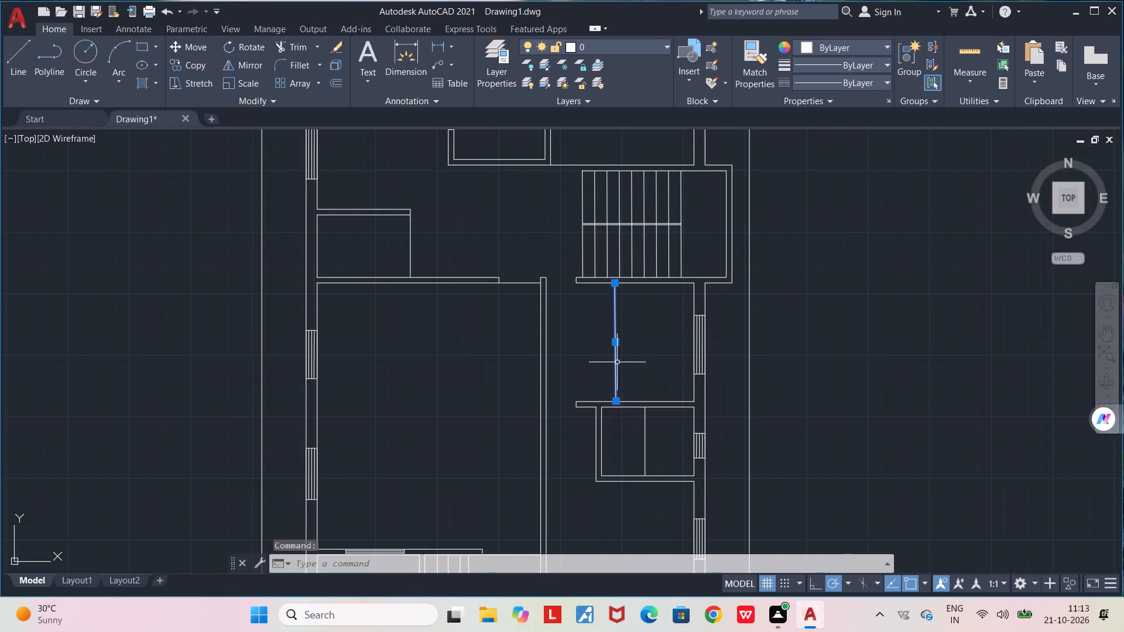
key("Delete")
Draw a vertical dividing line from the wall below the staircase straight south past the partition.
key("l")
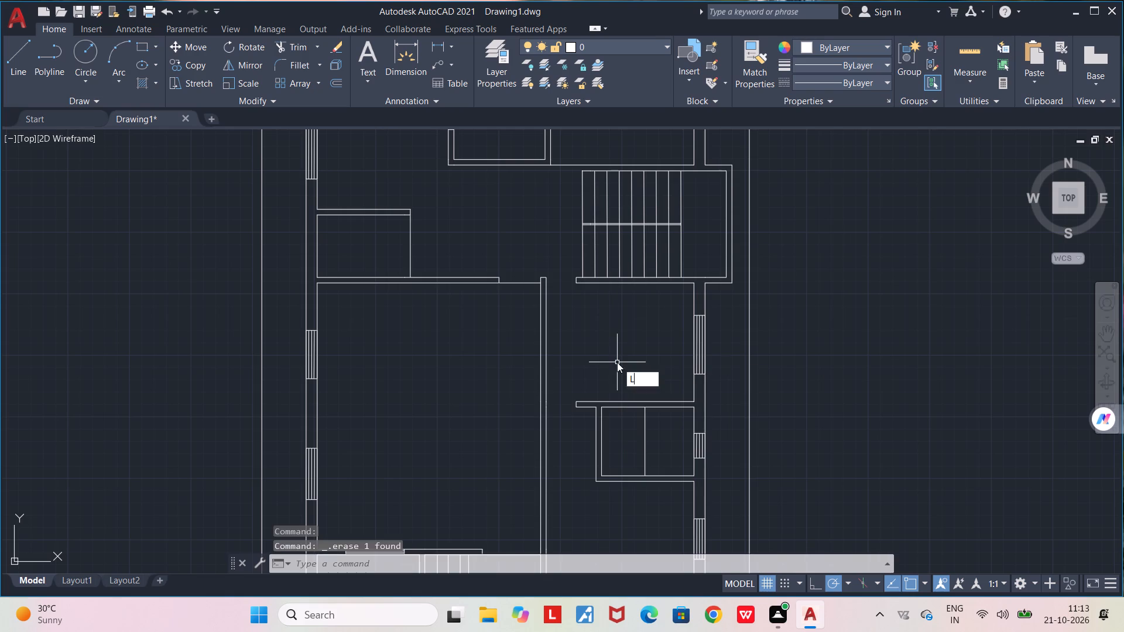
key("Return")
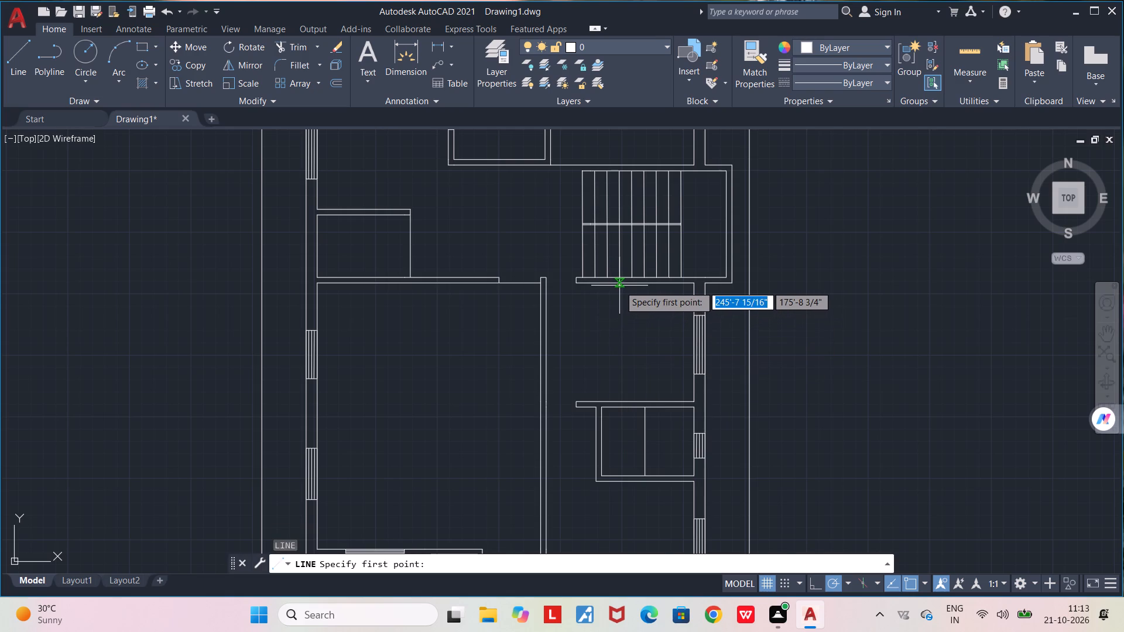
scroll(620, 286, "up", 2)
left_click(623, 284)
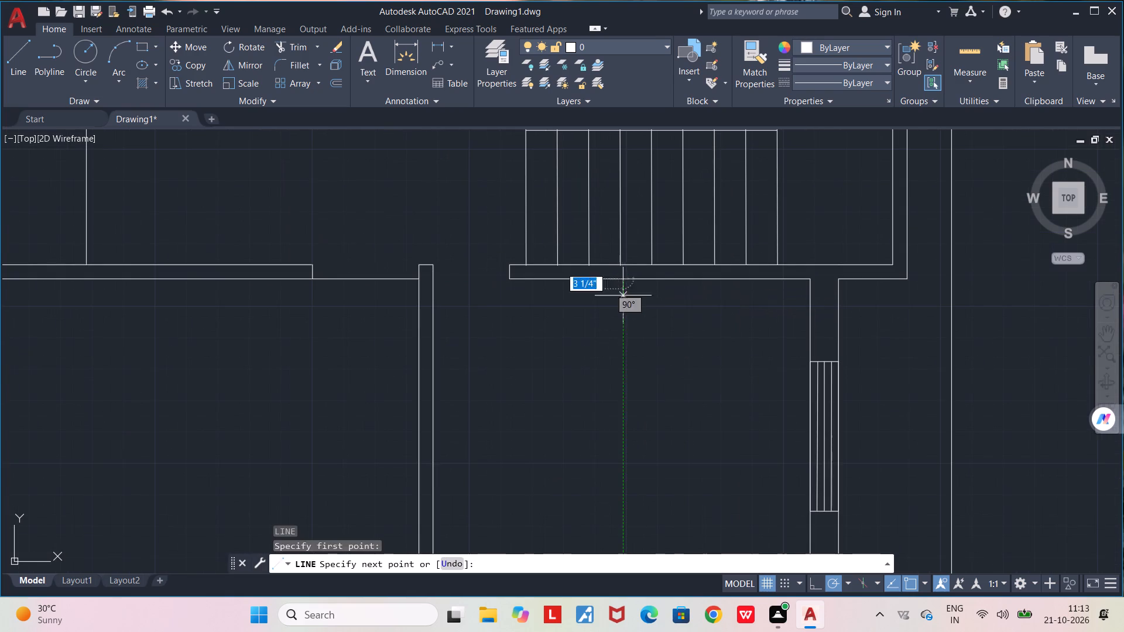
middle_click_drag(615, 415, 615, 326)
scroll(615, 326, "down", 2)
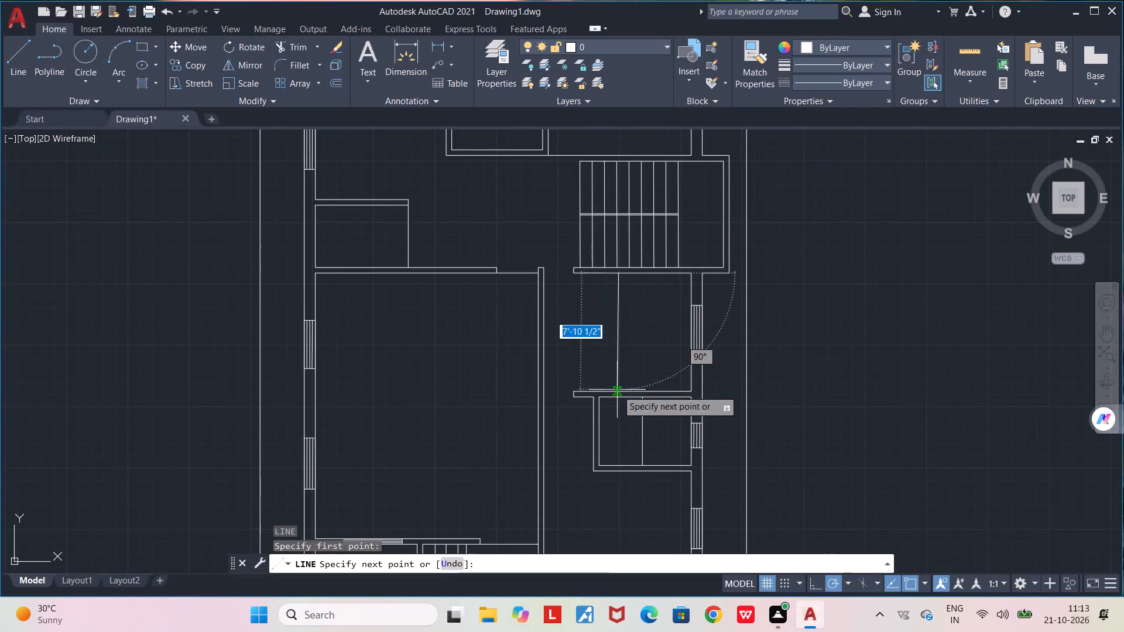
left_click(616, 415)
key("space")
Trim the new dividing line where it extends below and inside the partition, ending it at the partition's north face.
type("TR")
key("Return")
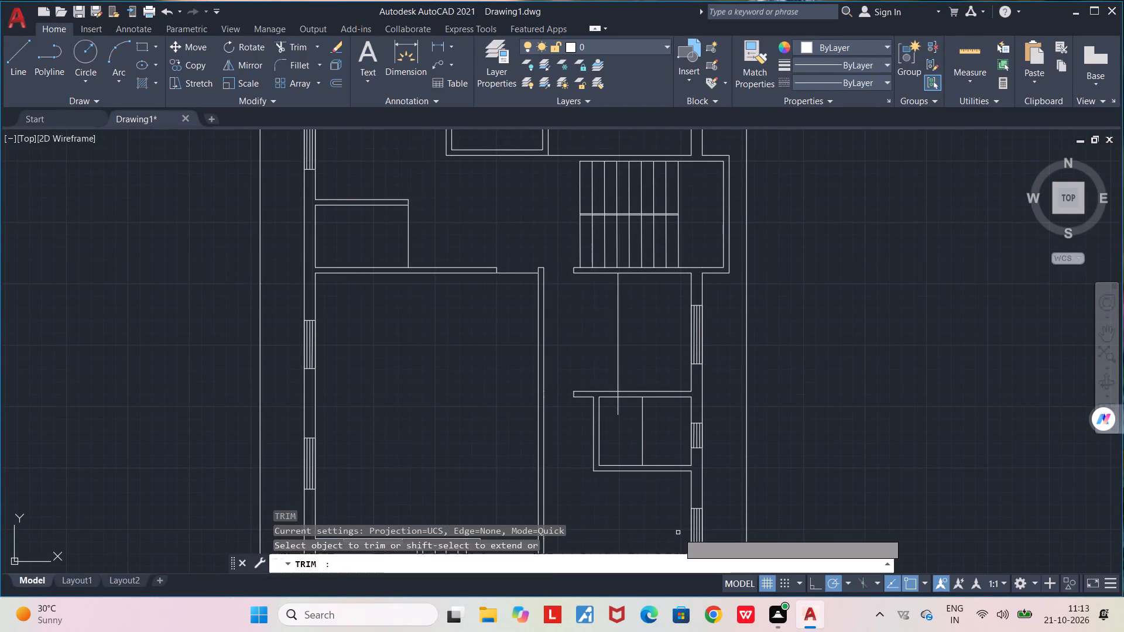
left_click(619, 415)
scroll(619, 408, "up", 1)
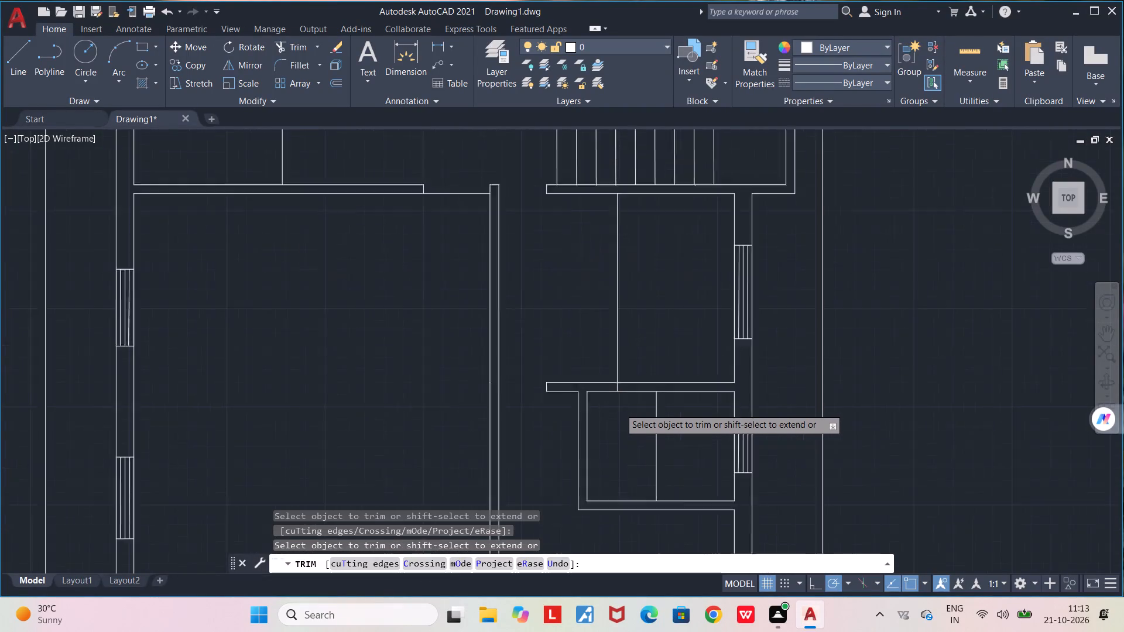
scroll(619, 408, "up", 2)
left_click(614, 360)
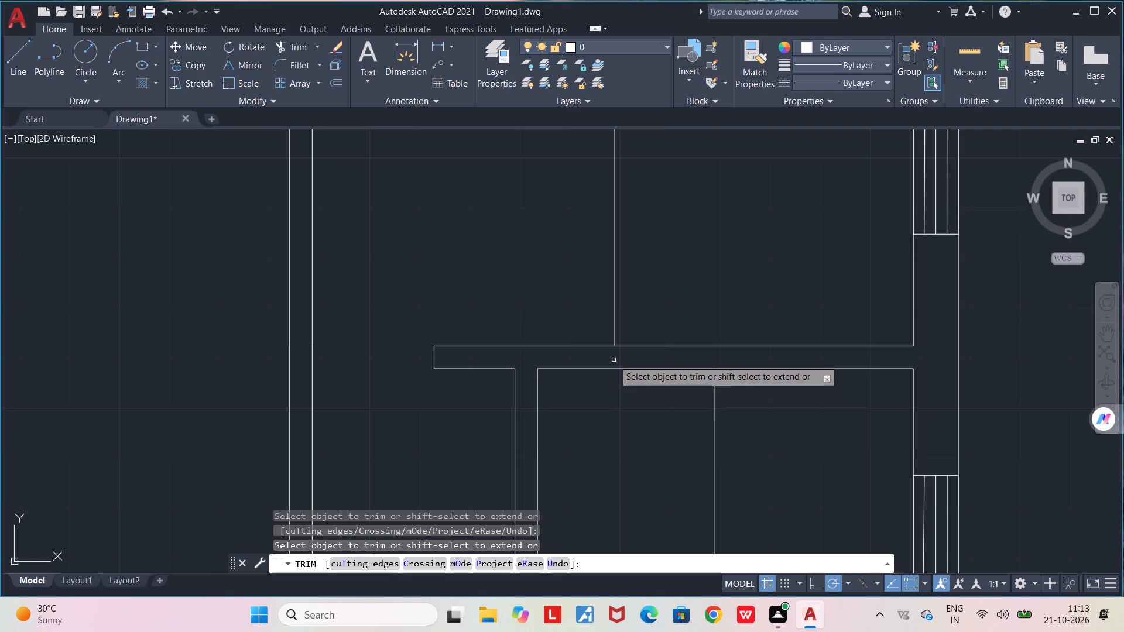
scroll(615, 360, "down", 3)
middle_click_drag(620, 308, 614, 387)
scroll(614, 387, "down", 2)
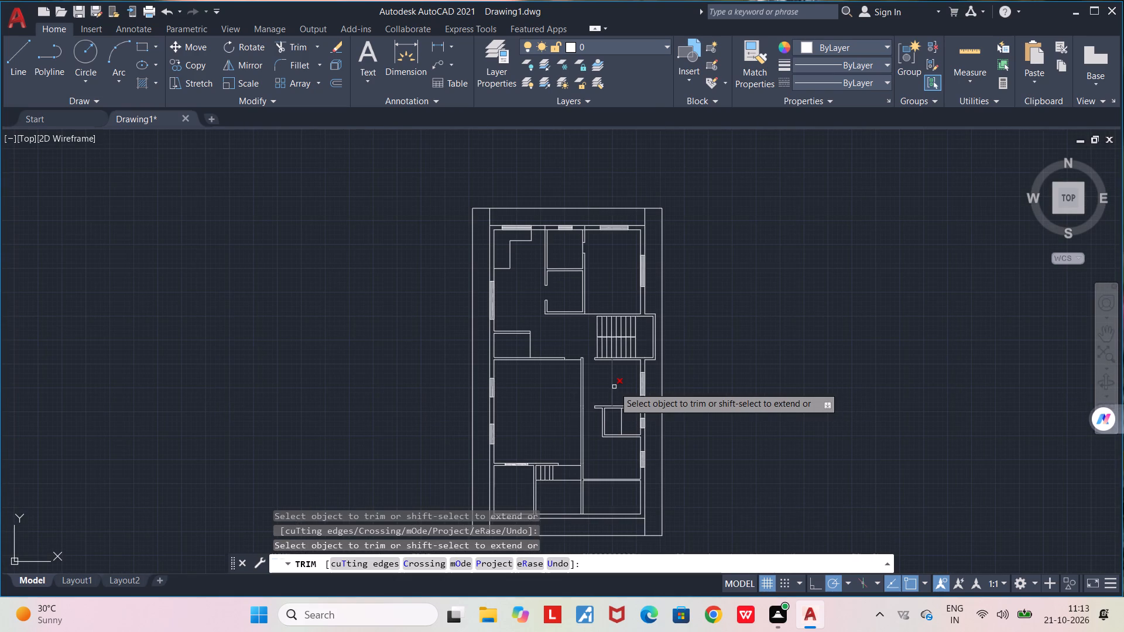
key("space")
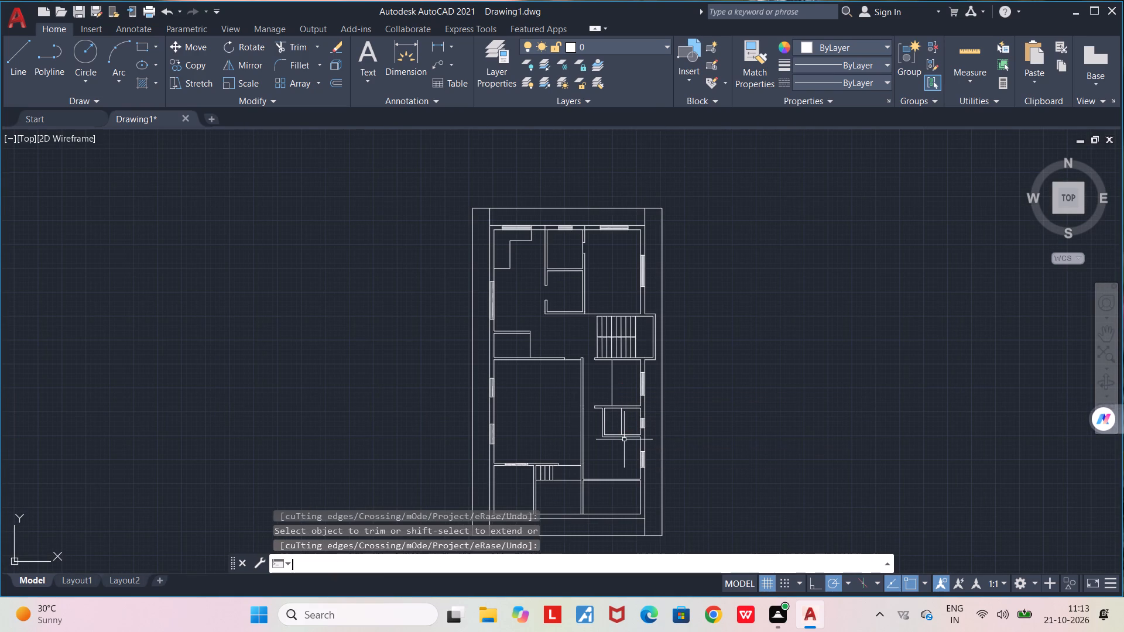
Draw a vertical line about 11 inches long from the staircase's northwest corner north across the wall.
scroll(609, 429, "up", 2)
scroll(609, 429, "down", 1)
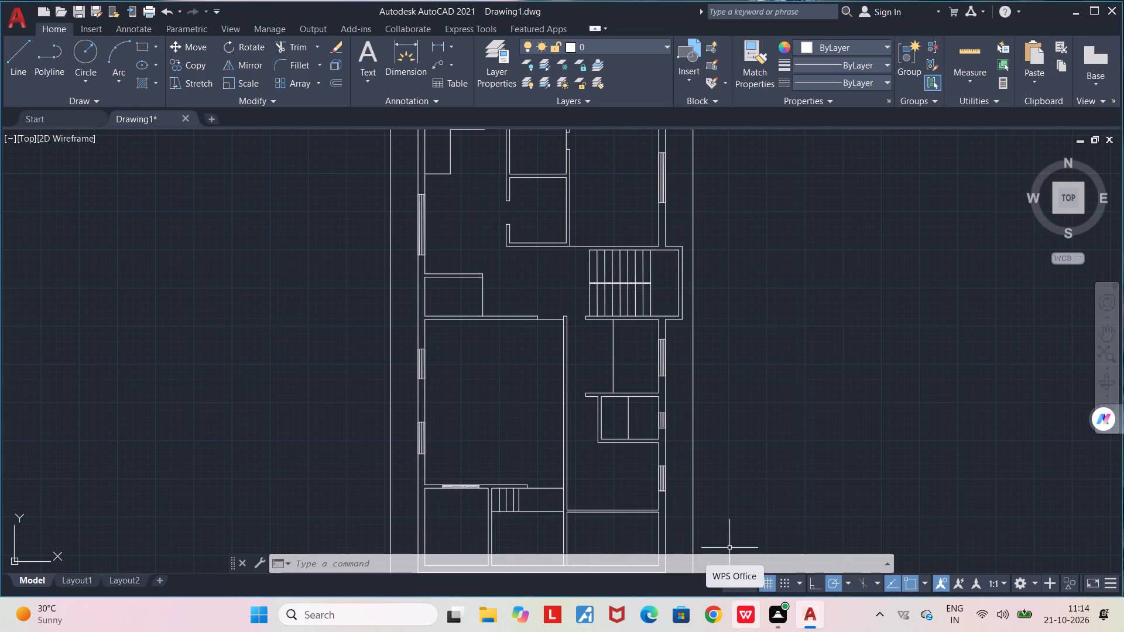
scroll(594, 235, "up", 2)
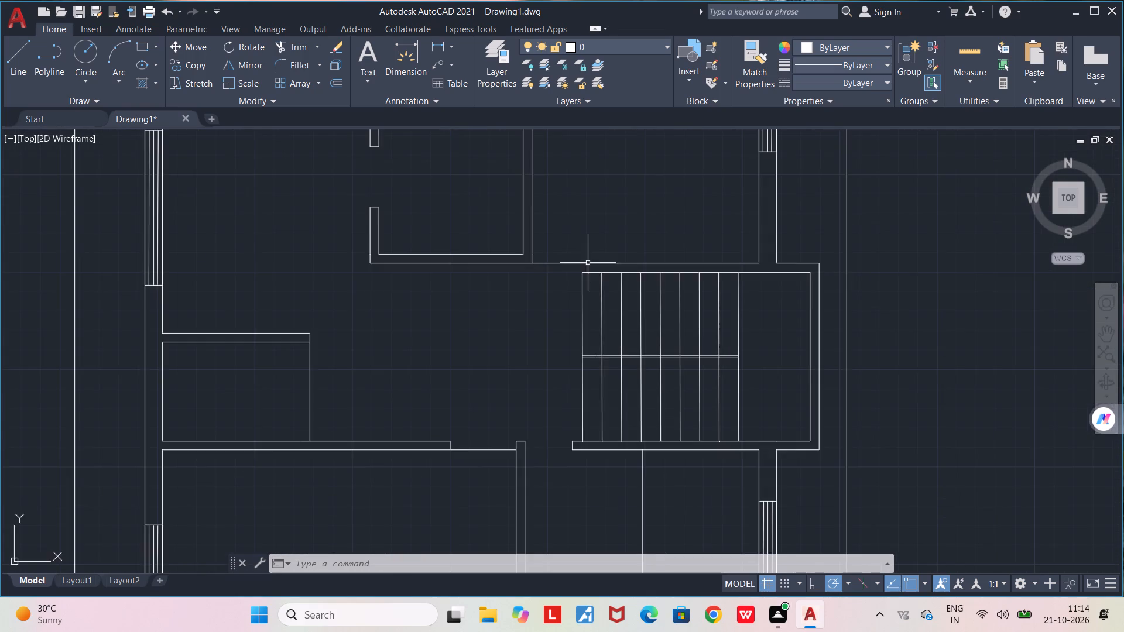
scroll(588, 263, "up", 1)
middle_click_drag(579, 196, 594, 304)
key("l")
key("Return")
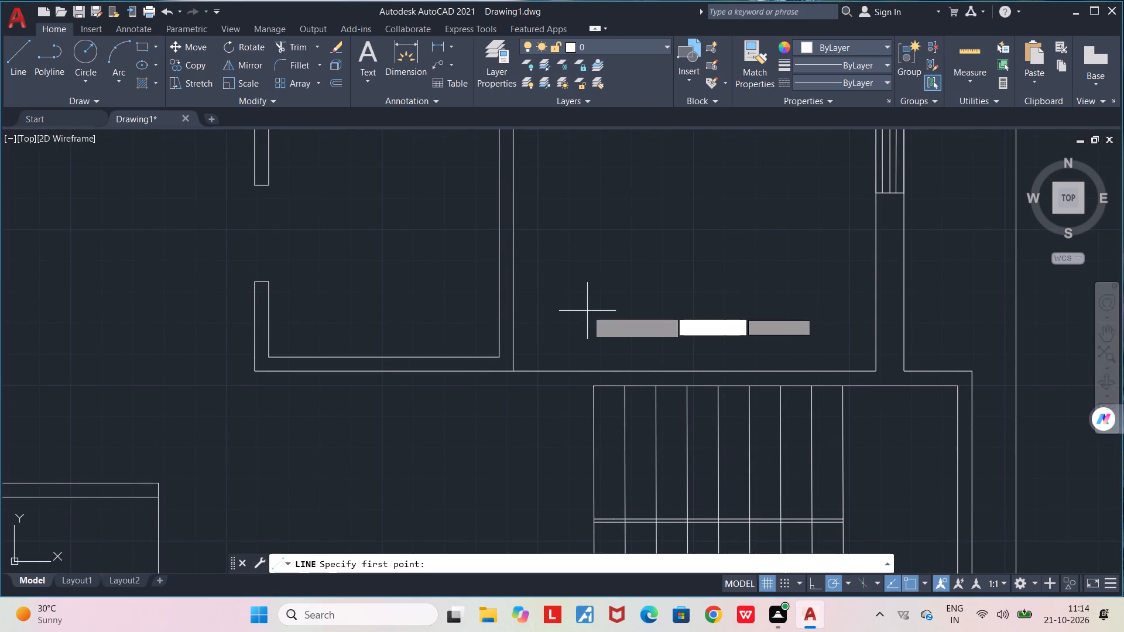
left_click(591, 386)
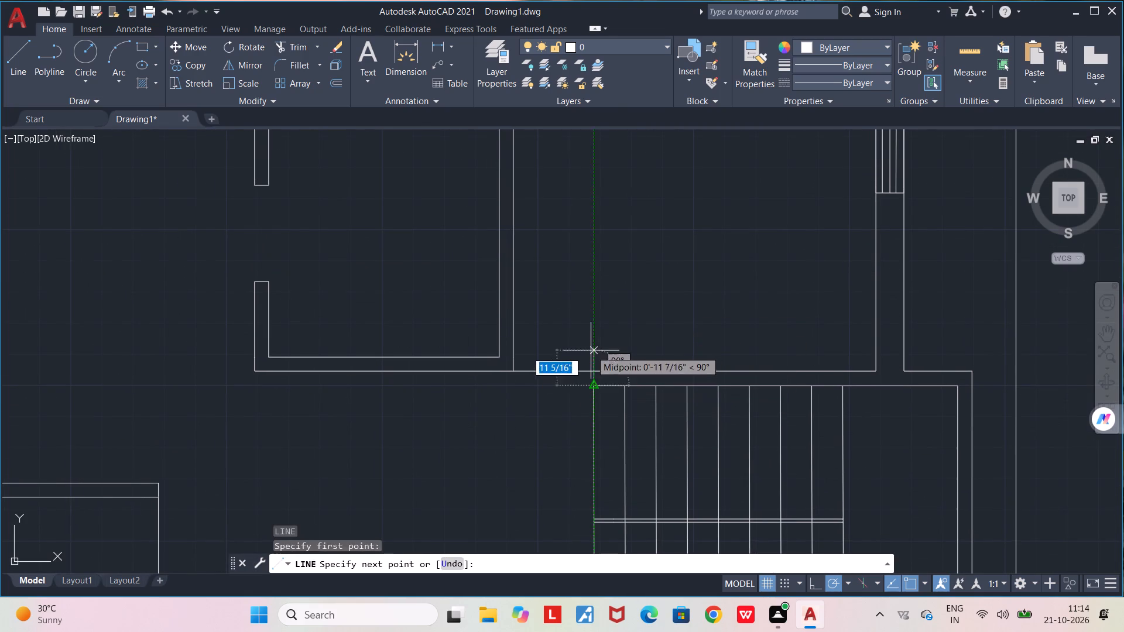
left_click(591, 351)
key("space")
Trim the short line's excess above the wall and the wall line between it and the bathroom's east wall.
type("TR")
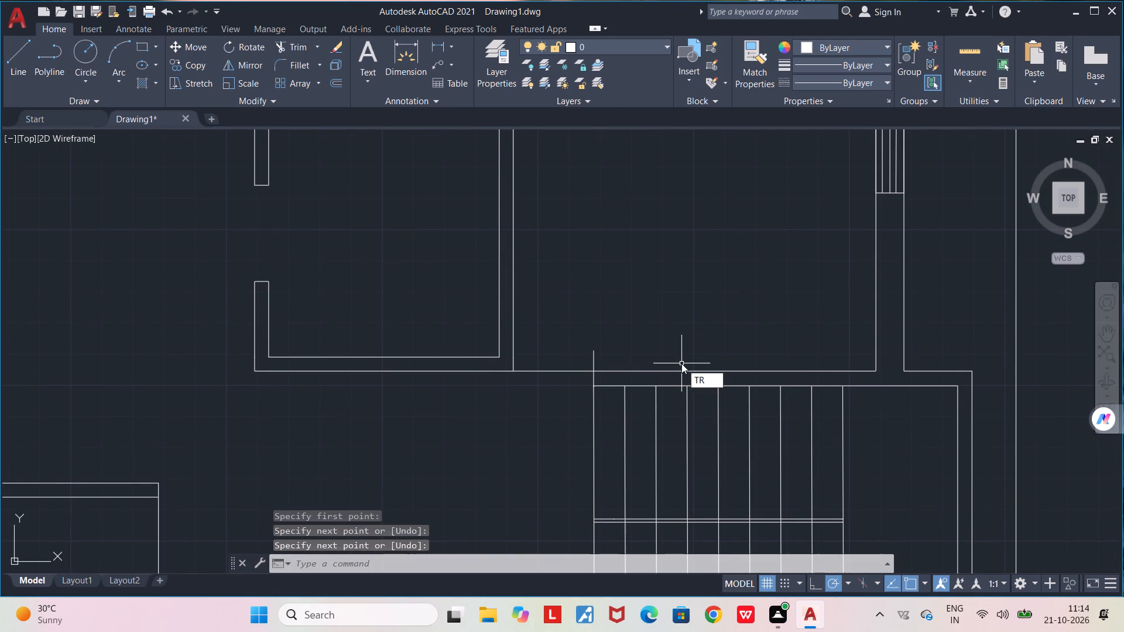
key("Return")
left_click_drag(597, 357, 566, 383)
scroll(566, 377, "down", 2)
key("space")
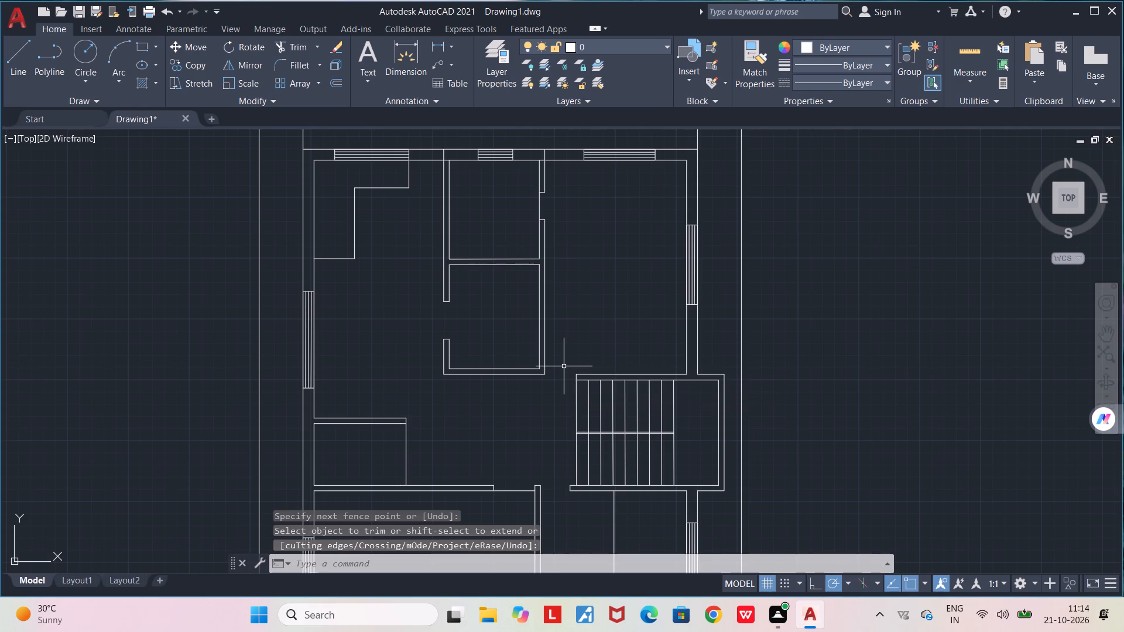
Draw a line from the staircase's northwest wall corner about 2 ft diagonally northeast, continuing horizontally east past the exterior wall.
key("l")
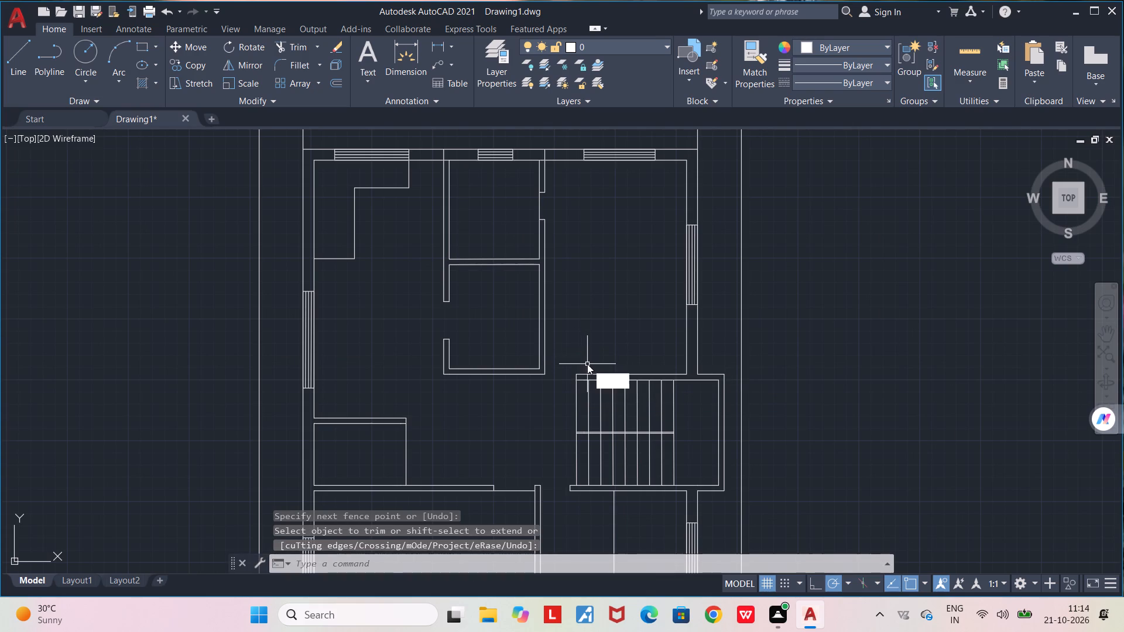
key("Return")
left_click(580, 372)
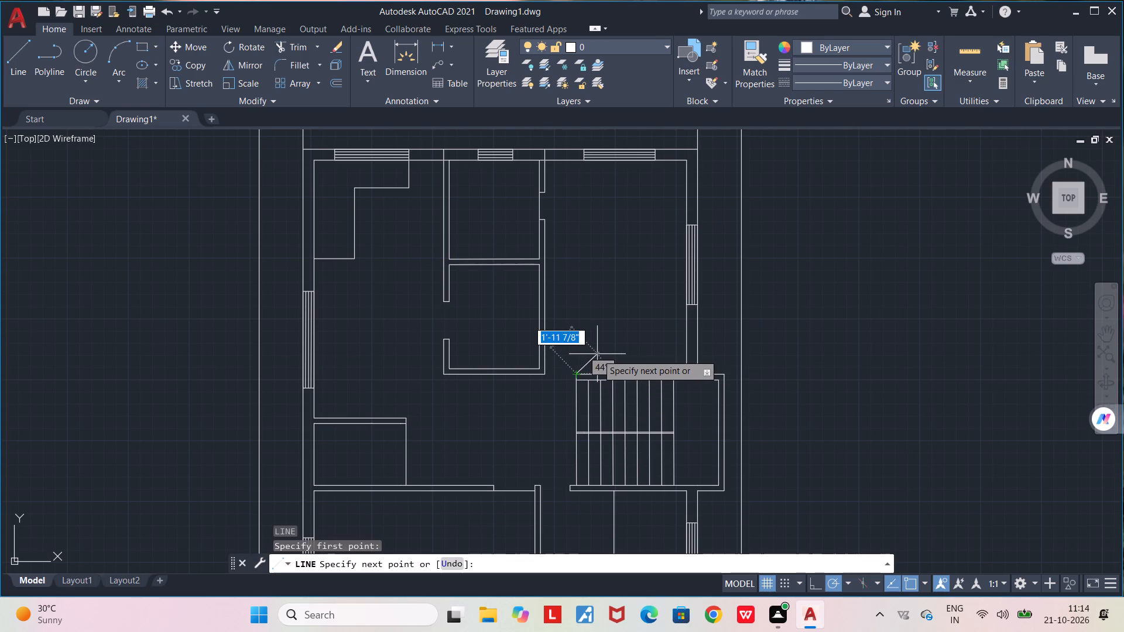
left_click(597, 354)
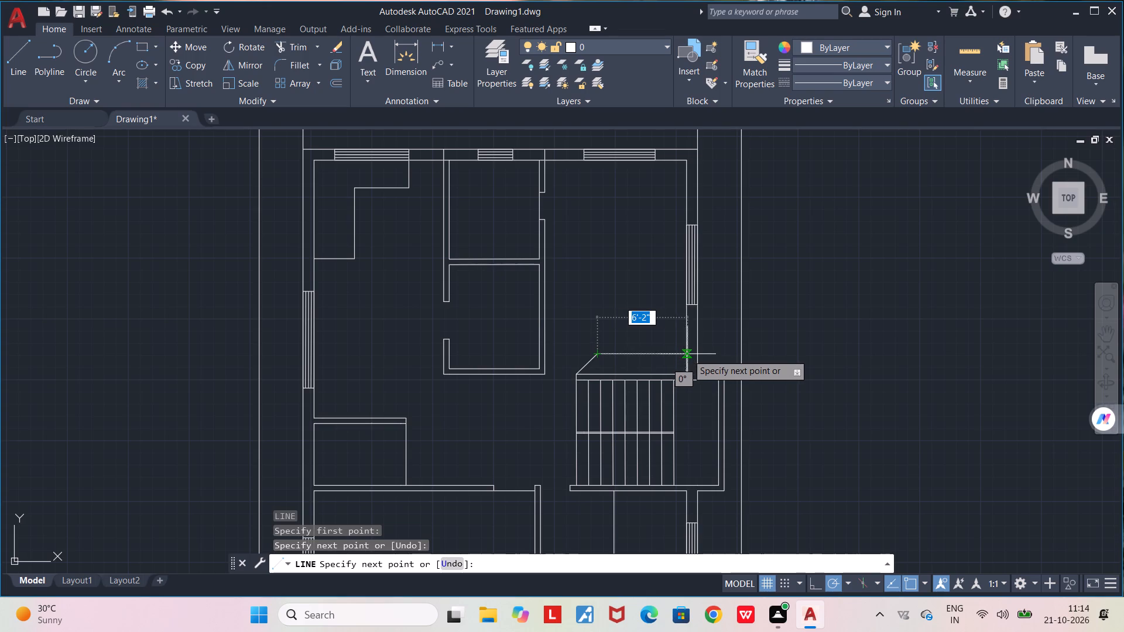
left_click(716, 356)
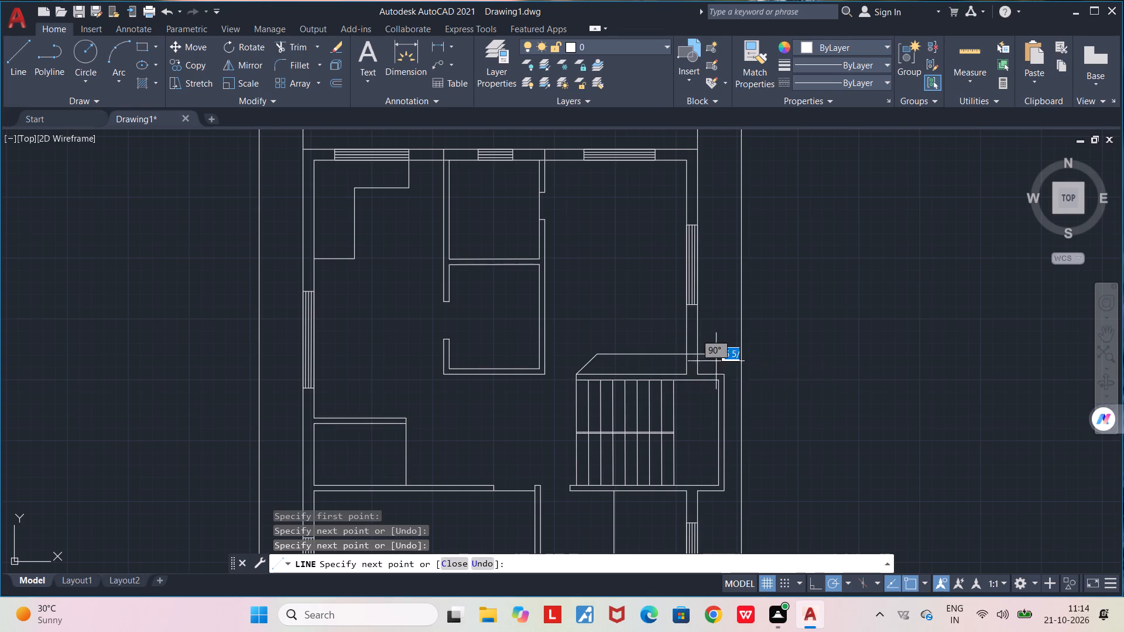
key("space")
Trim the new horizontal line's excess outside and within the east wall, ending it at the wall's inner face.
type("TR")
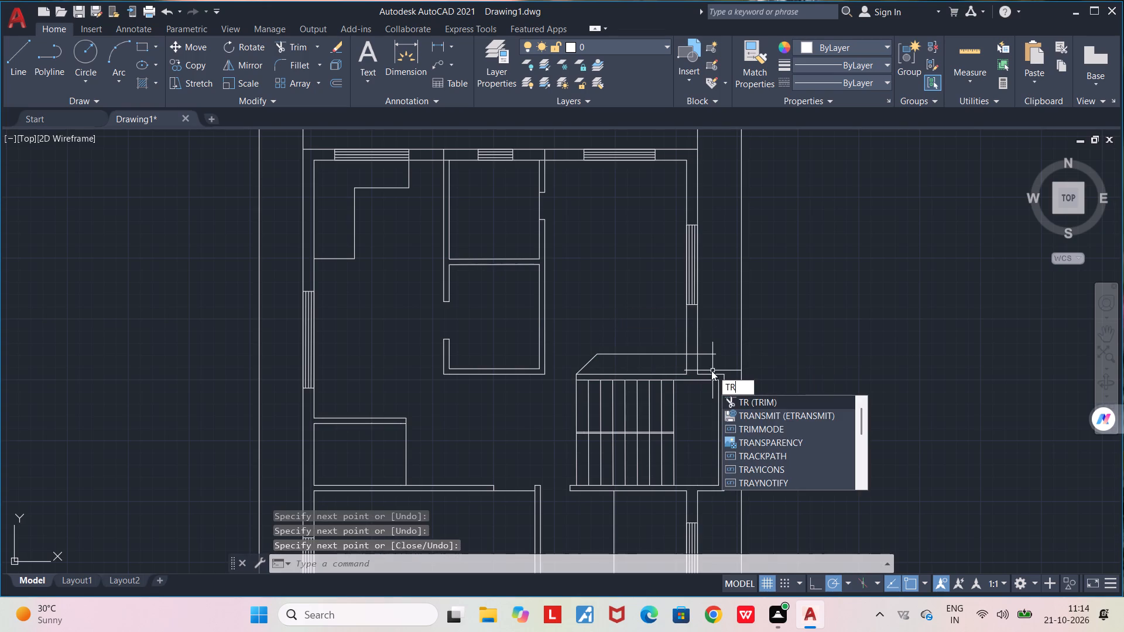
key("Return")
left_click(710, 353)
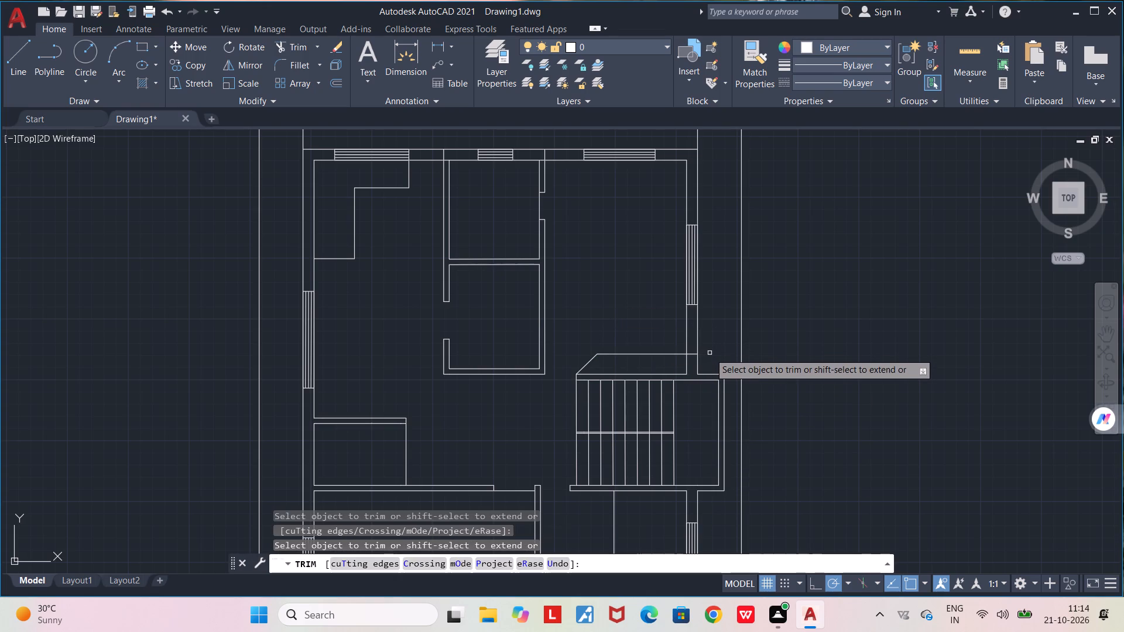
scroll(692, 352, "up", 3)
left_click(697, 363)
scroll(697, 363, "down", 3)
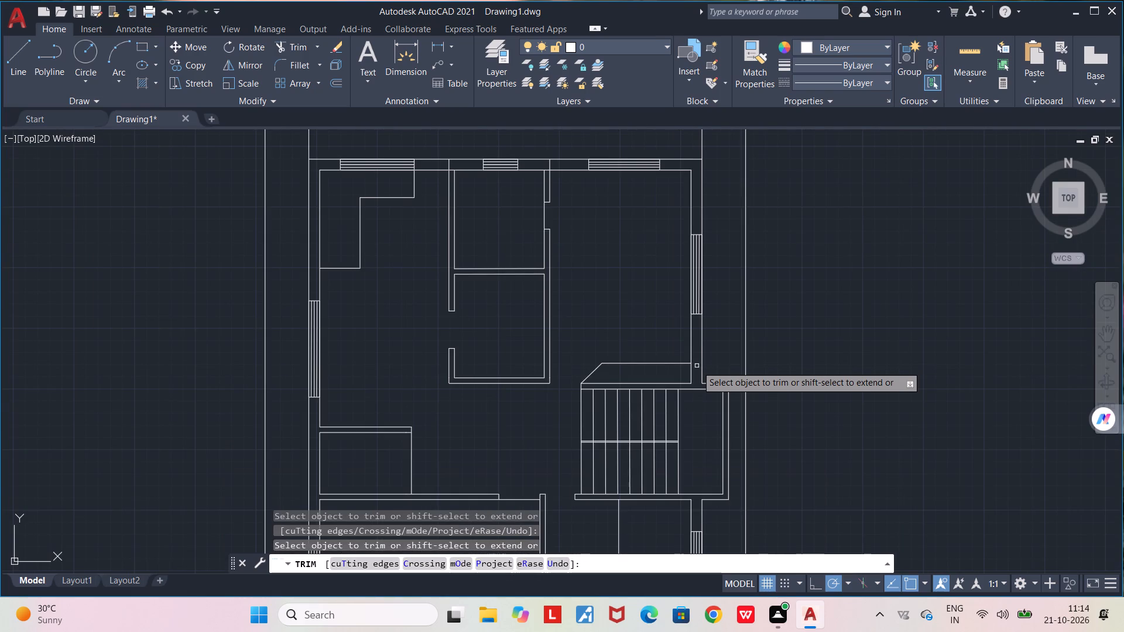
key("space")
Draw a horizontal line about 7'-1" long from the diagonal's midpoint east into the exterior wall.
scroll(626, 377, "up", 2)
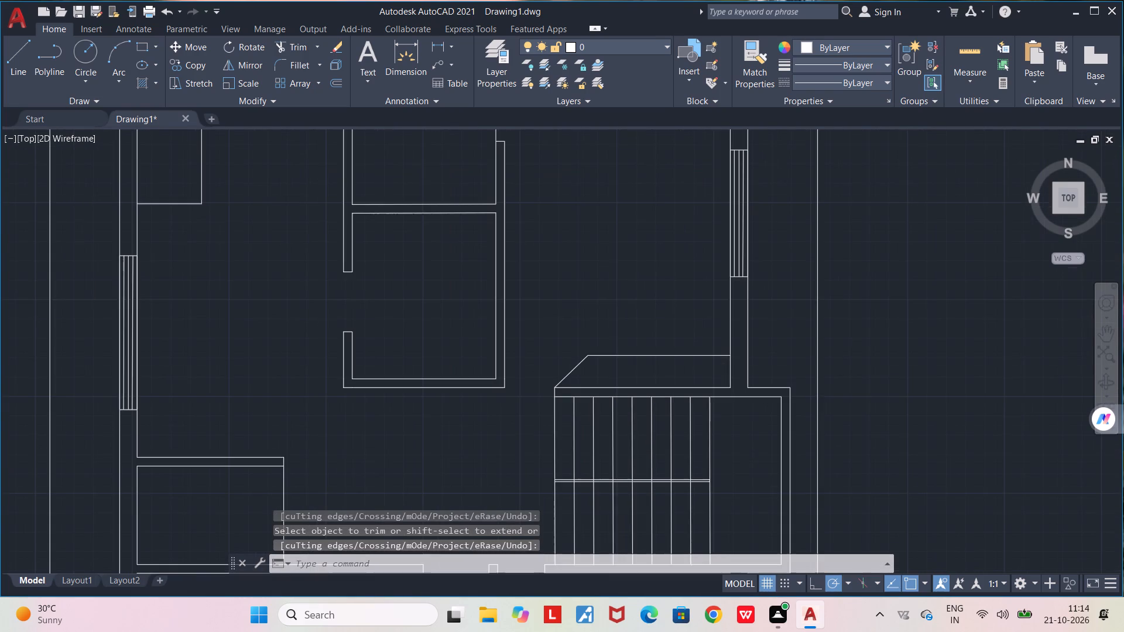
key("l")
key("Return")
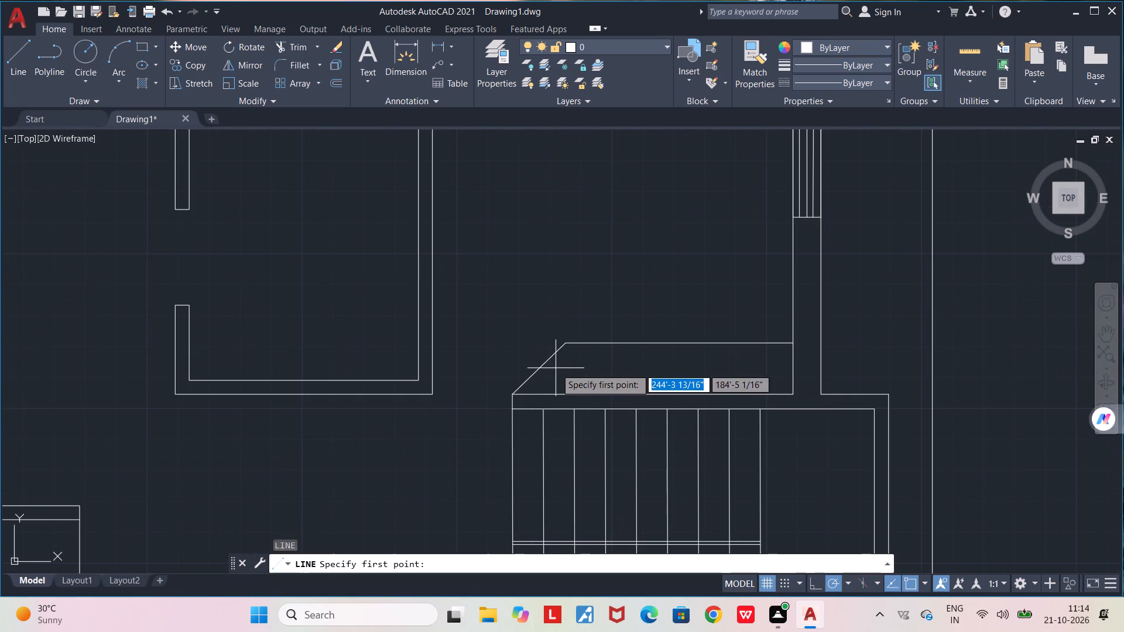
left_click(541, 372)
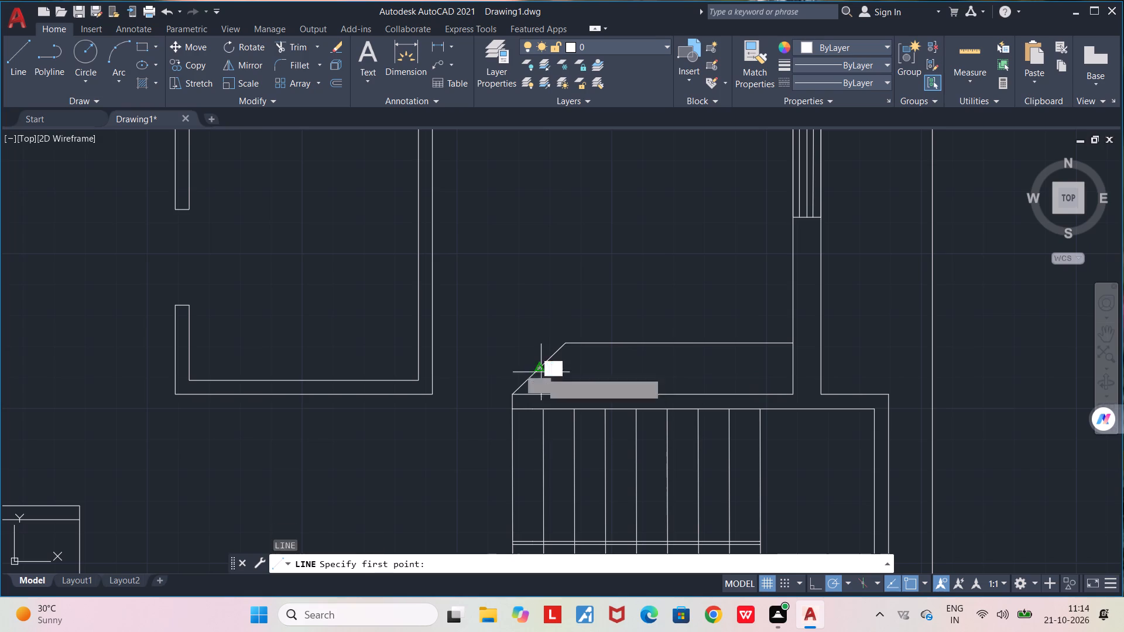
left_click(803, 366)
key("space")
Trim the middle line's excess inside the east wall, ending it at the wall's inner face.
type("TR")
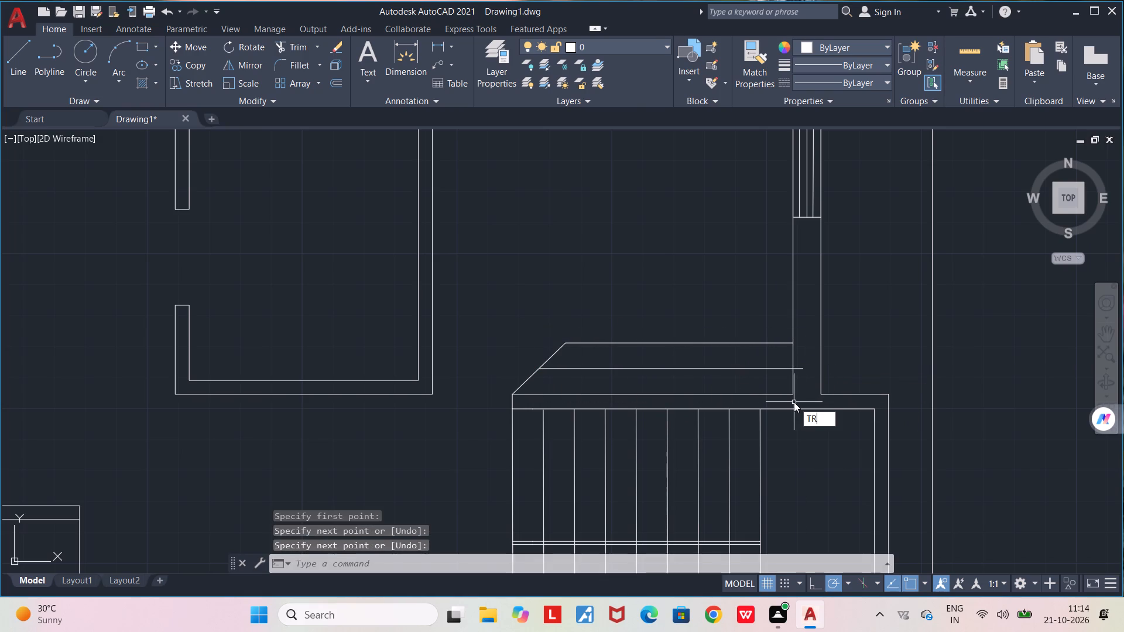
key("Return")
left_click(800, 369)
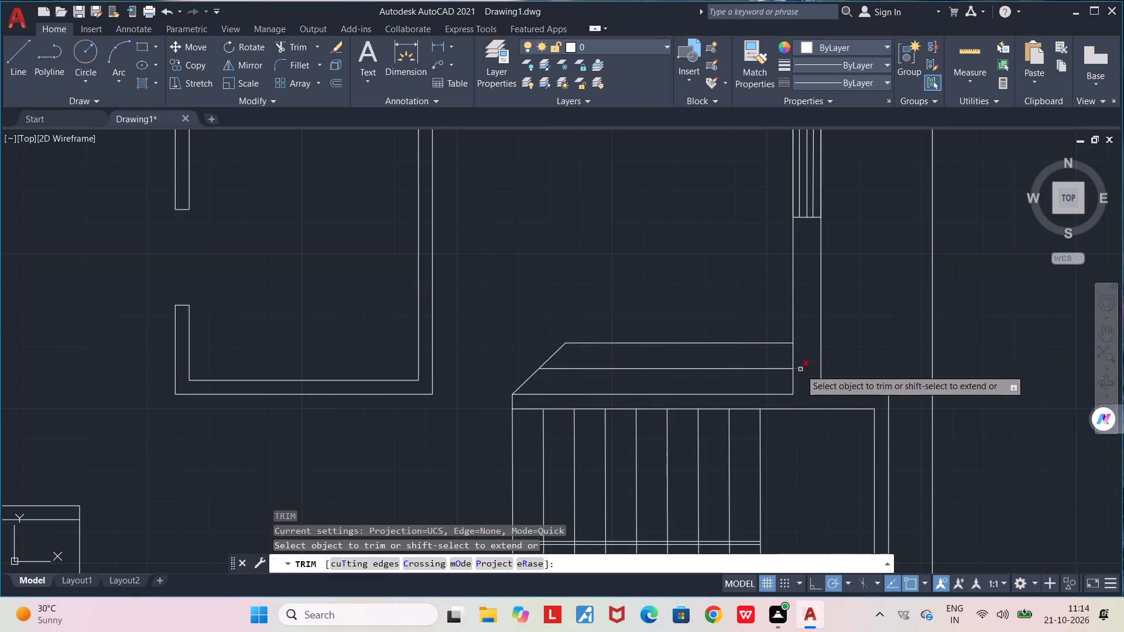
key("space")
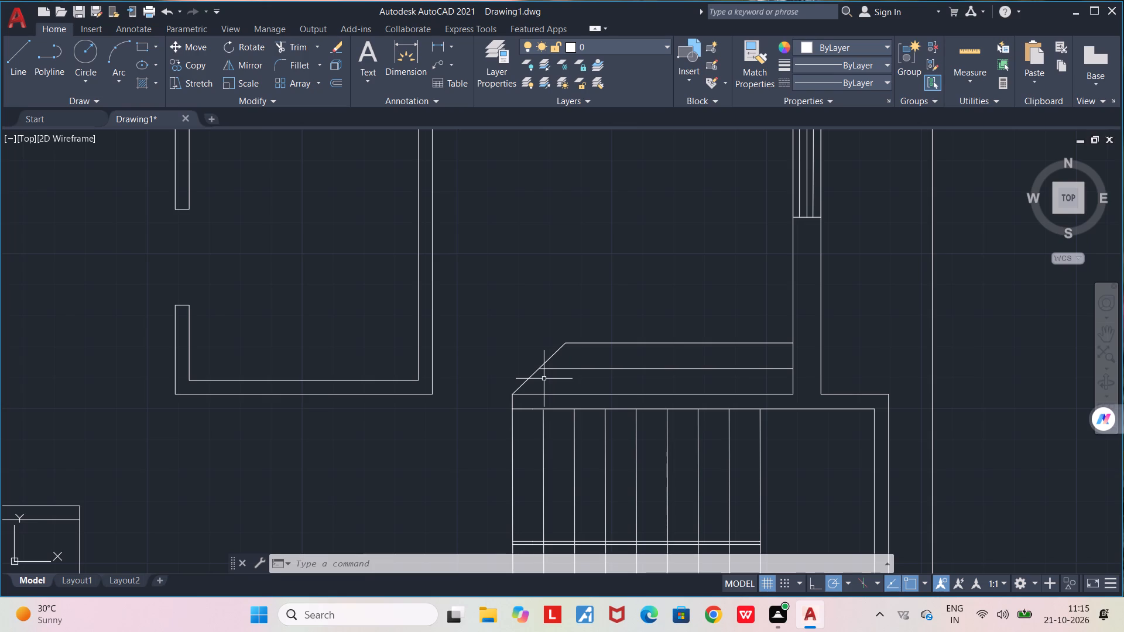
Draw a short horizontal line from the inner southwest corner of the small room south of the staircase, west across its wall.
scroll(585, 365, "down", 2)
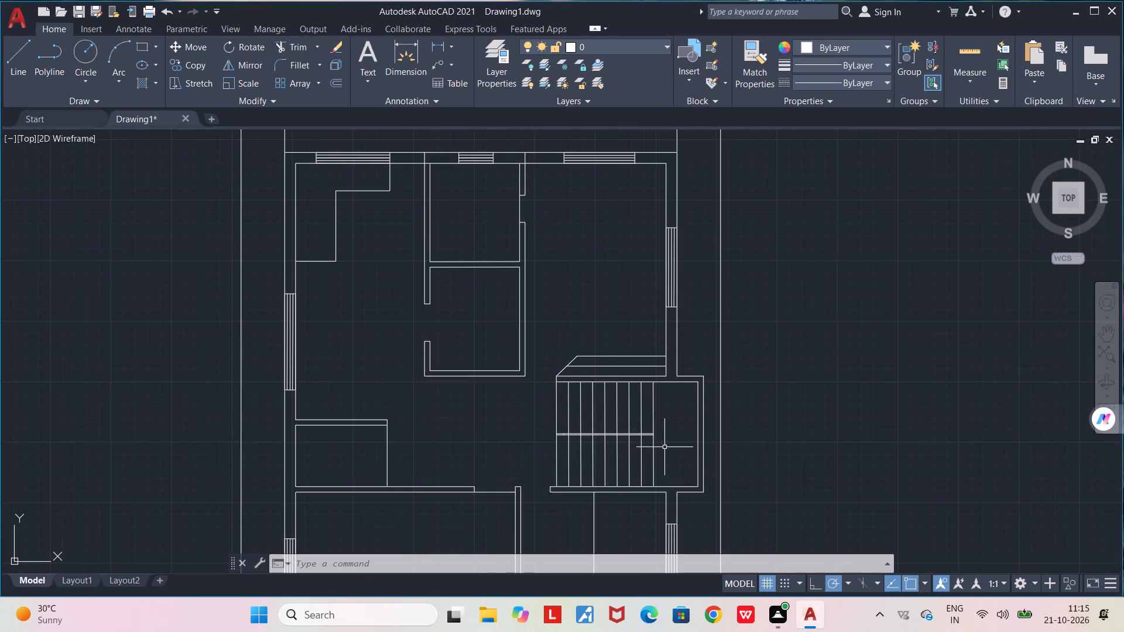
middle_click_drag(672, 451, 700, 312)
scroll(700, 312, "down", 1)
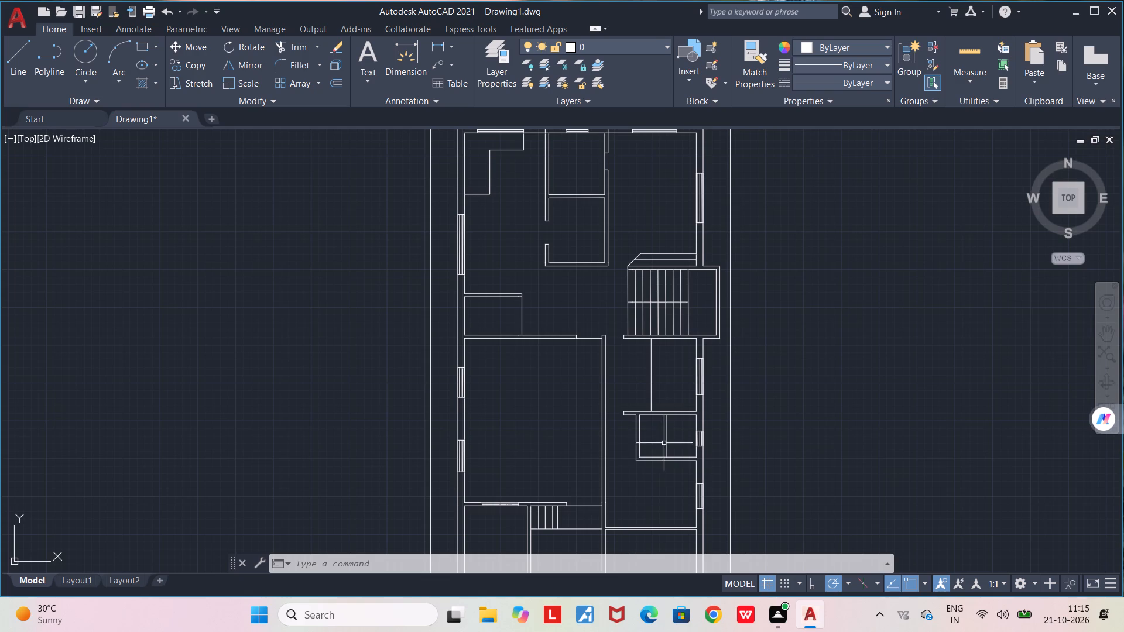
middle_click_drag(676, 439, 700, 355)
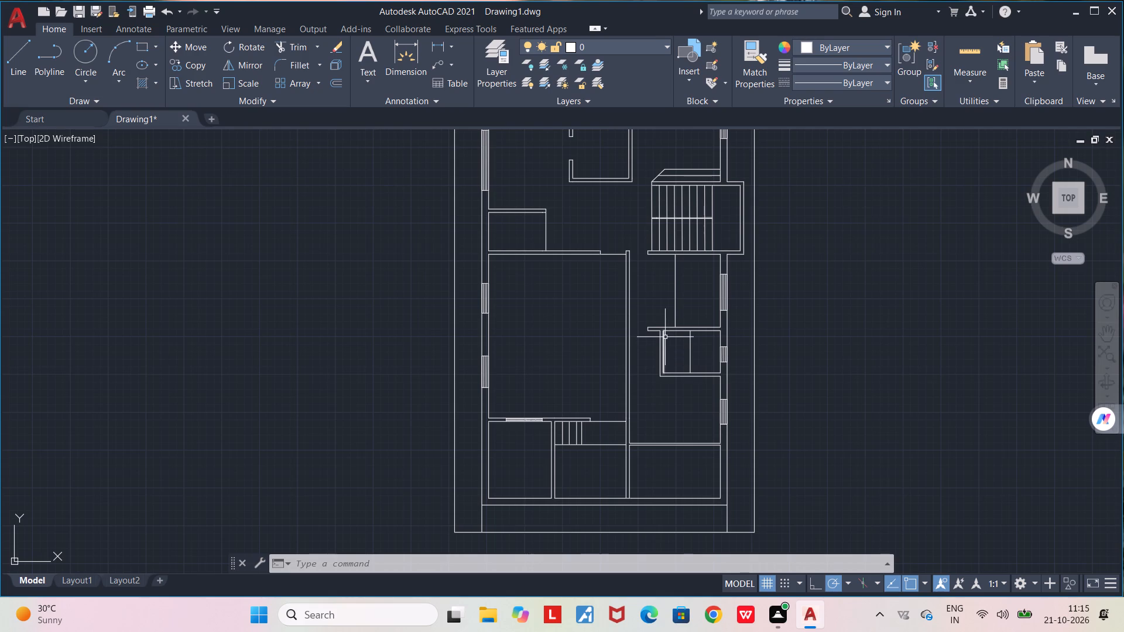
scroll(663, 335, "up", 3)
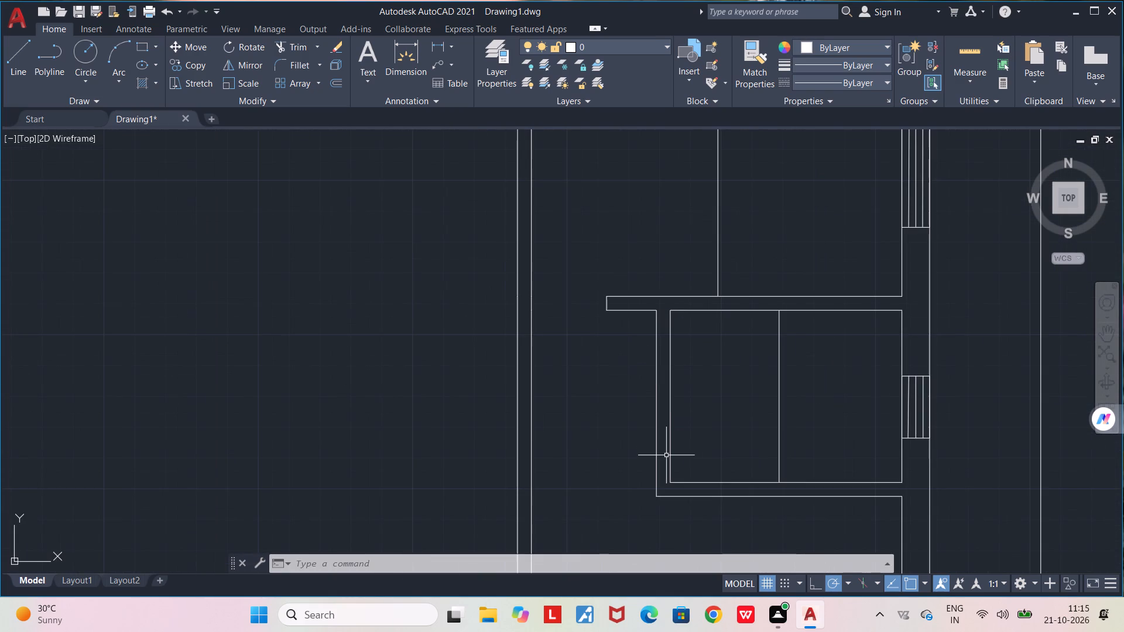
key("l")
key("Return")
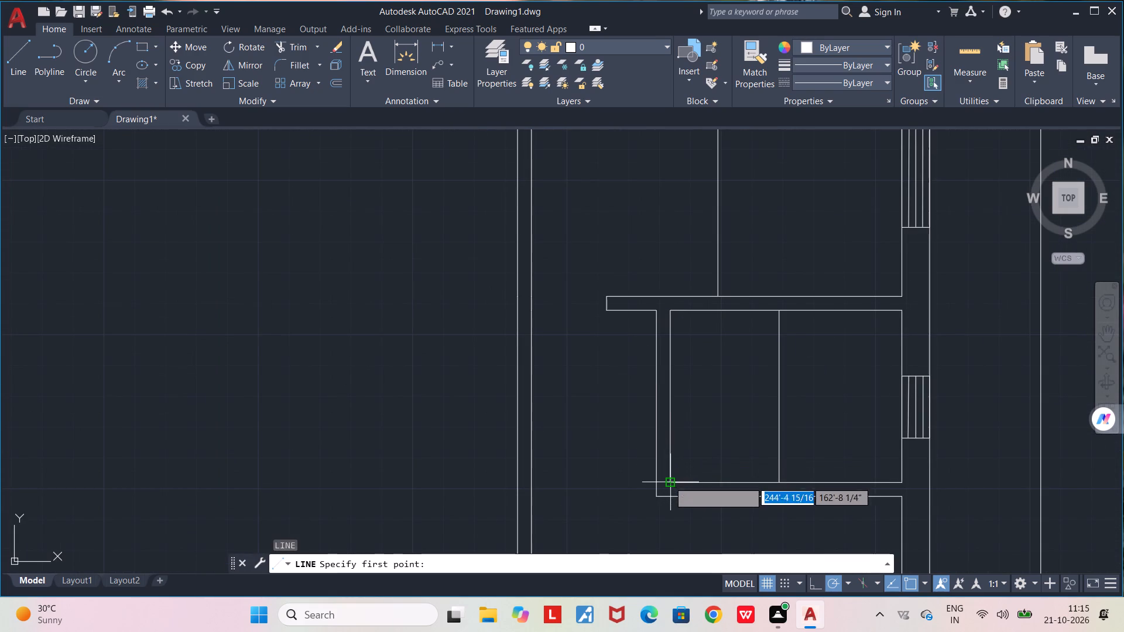
left_click(669, 480)
left_click(638, 480)
key("space")
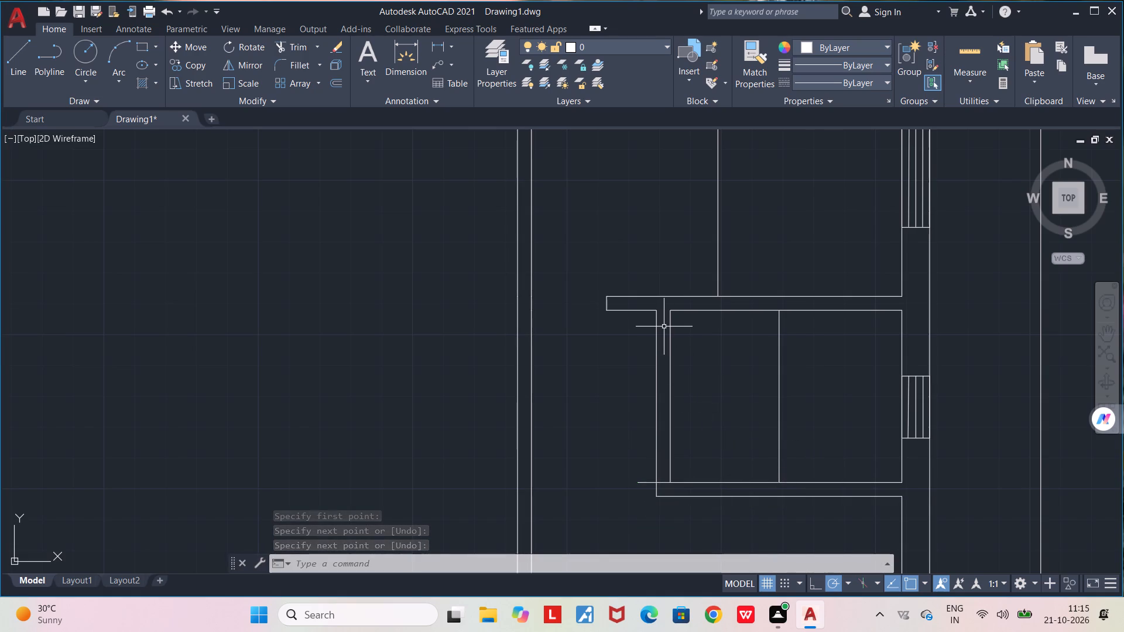
Draw a short vertical line from the top of the small room's outer west wall face north across the partition.
key("l")
key("Return")
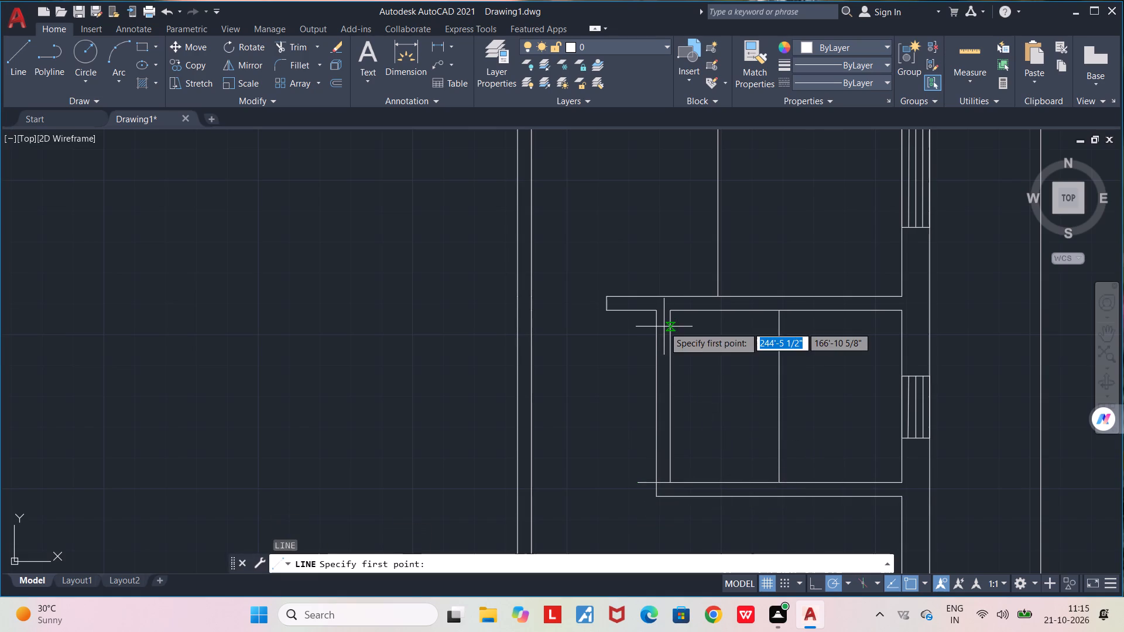
left_click(659, 314)
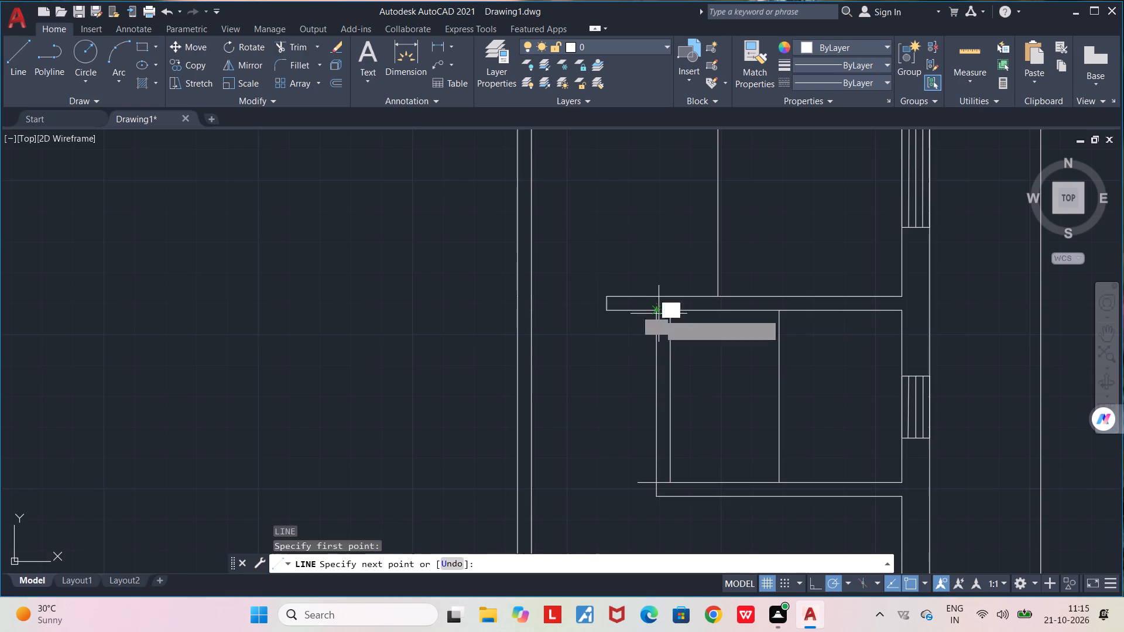
left_click(659, 263)
key("space")
Draw a short horizontal line across the small room's west wall, about a third of the way down from the partition.
key("l")
key("Return")
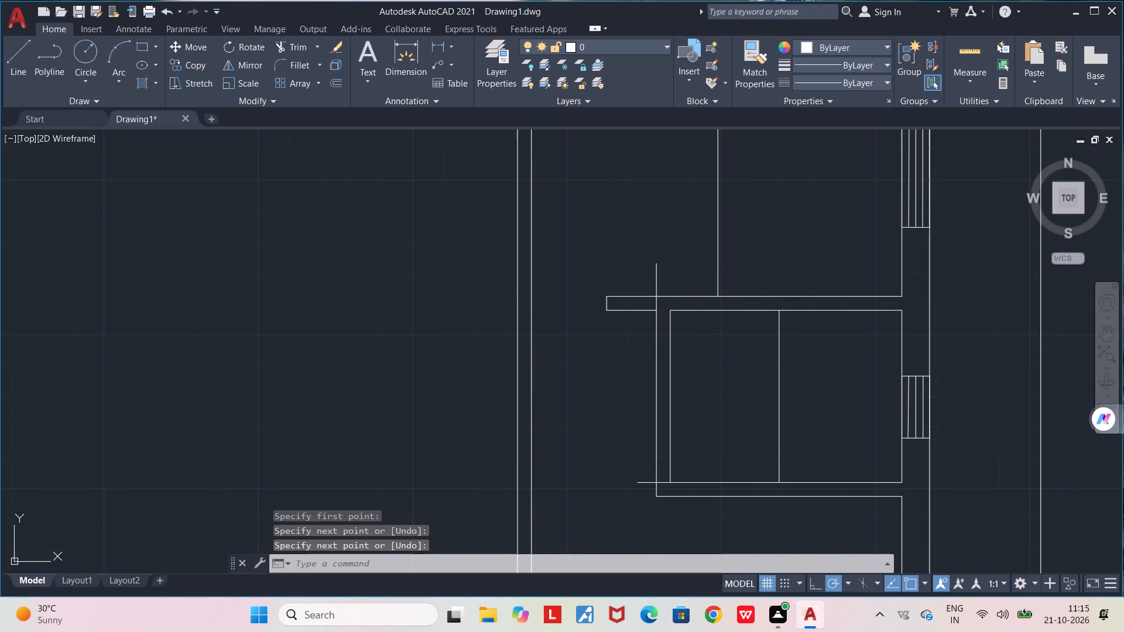
left_click(657, 370)
left_click(682, 368)
key("space")
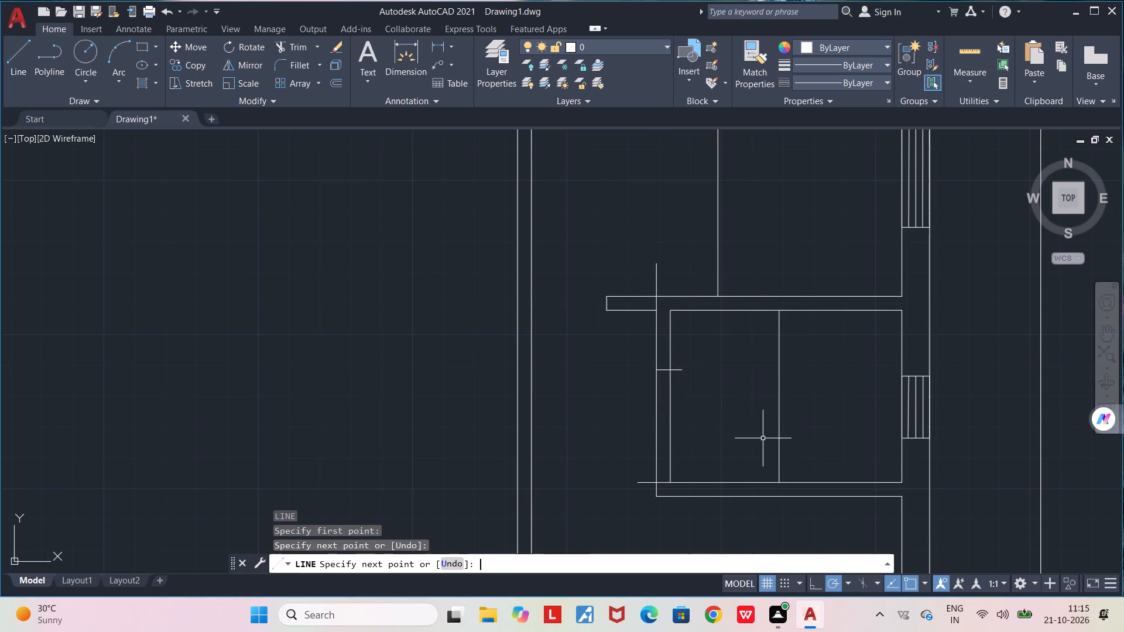
Trim the small room's west wall between the short crossing line and the south wall, including the overhanging line ends, to form an opening.
type("TR")
key("Return")
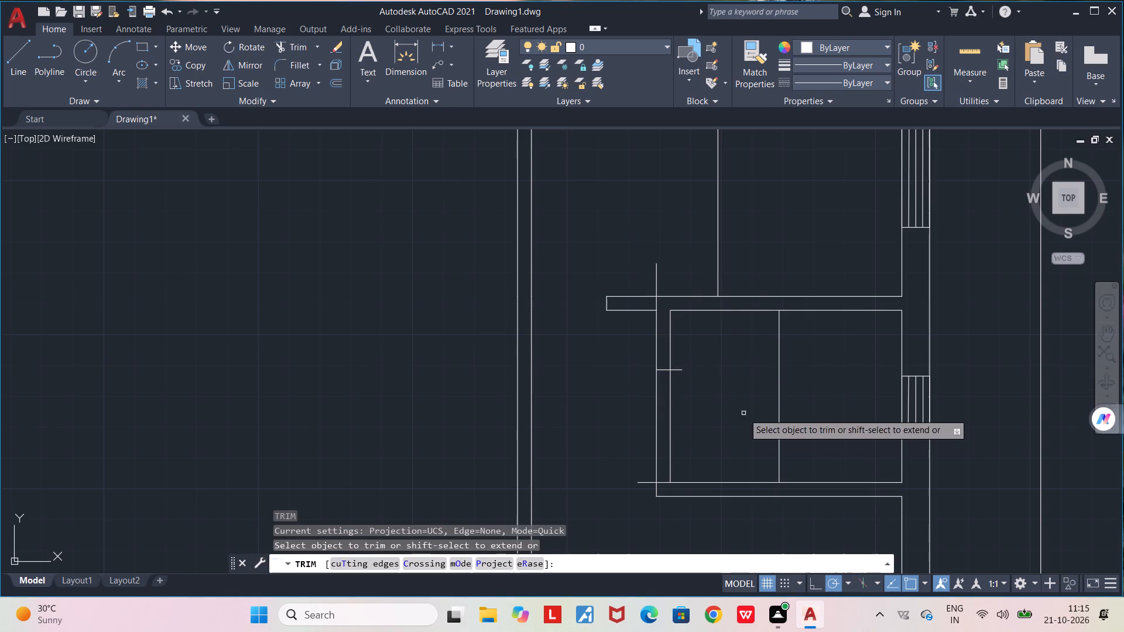
left_click_drag(681, 362, 645, 515)
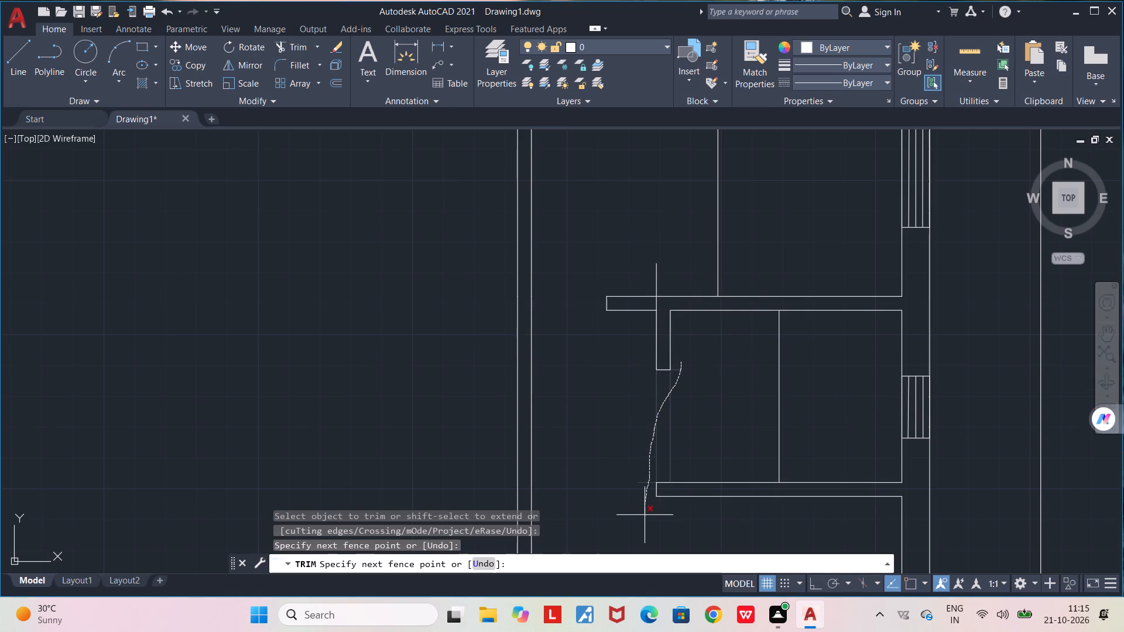
left_click_drag(645, 515, 645, 516)
Trim away the partition stub projecting west of the small room and the short vertical line's excess above the partition.
left_click_drag(636, 339, 659, 266)
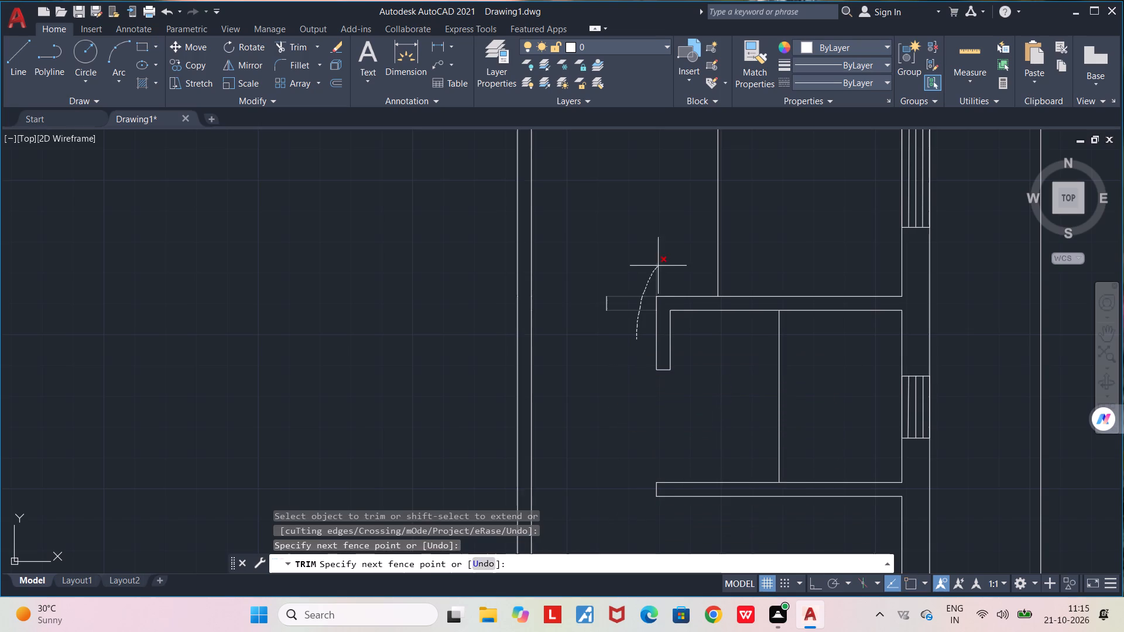
left_click_drag(659, 266, 669, 271)
left_click_drag(629, 292, 604, 311)
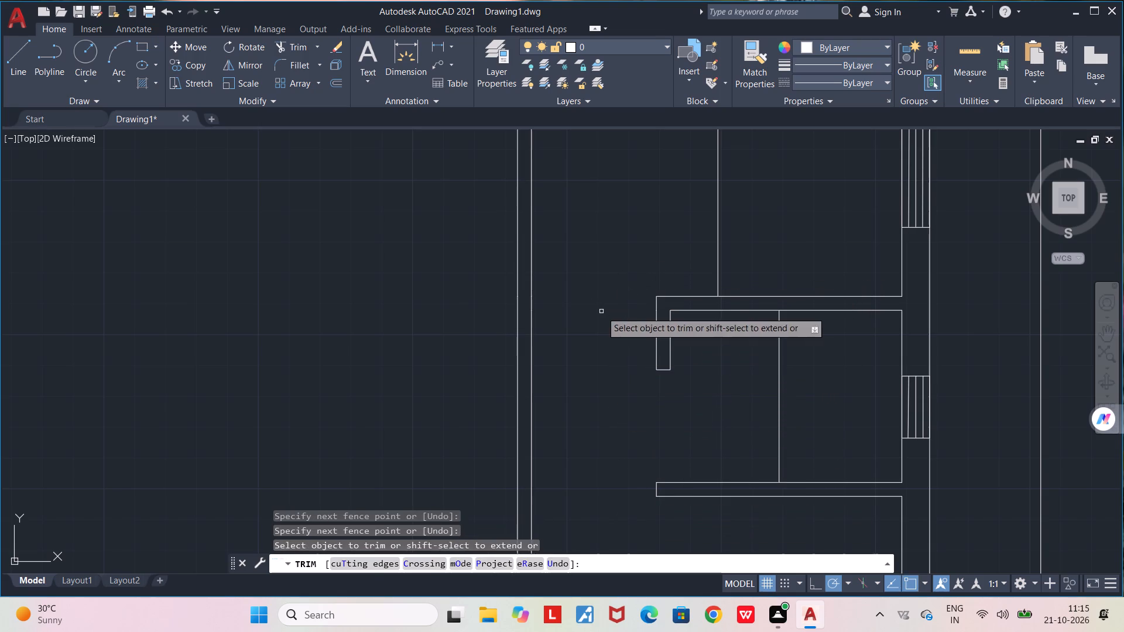
scroll(599, 331, "down", 3)
key("space")
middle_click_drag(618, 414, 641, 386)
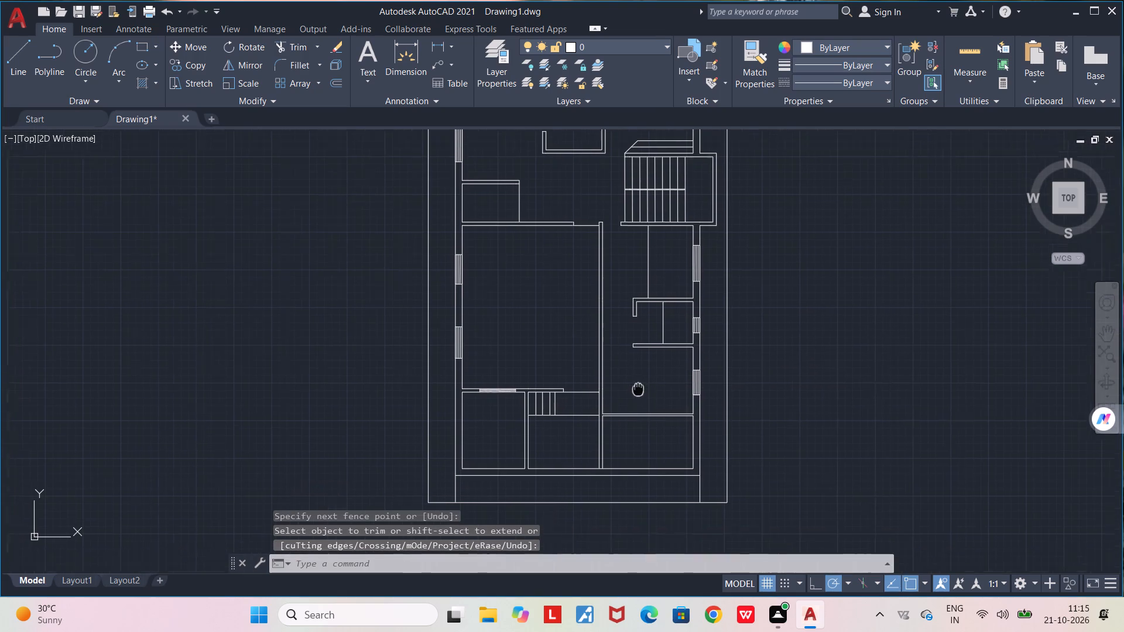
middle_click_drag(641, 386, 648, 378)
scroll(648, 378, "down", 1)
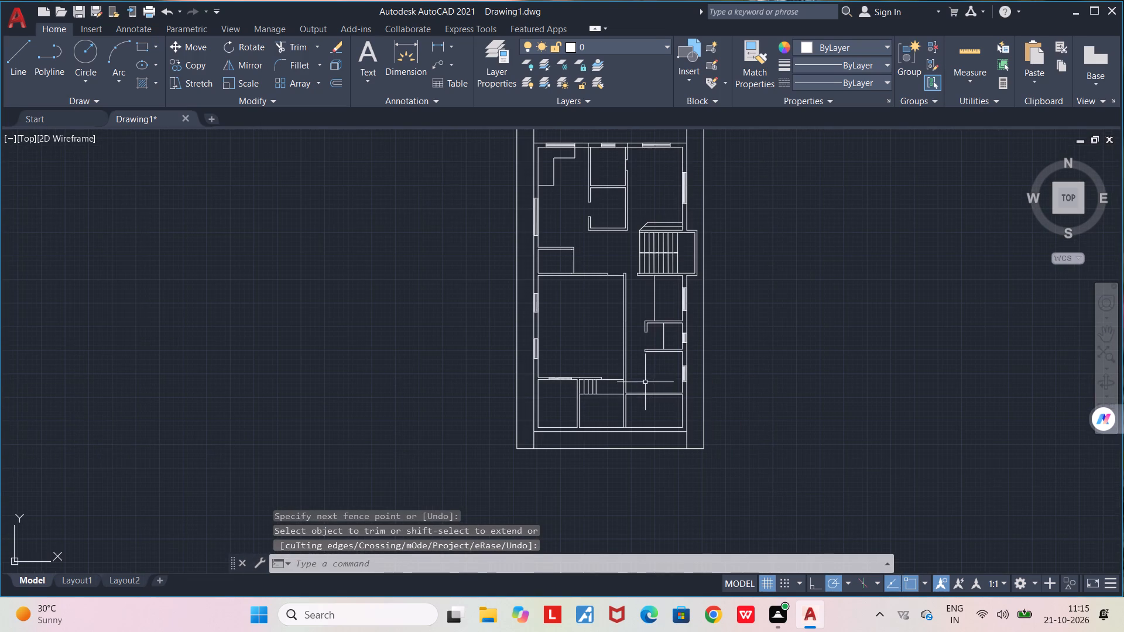
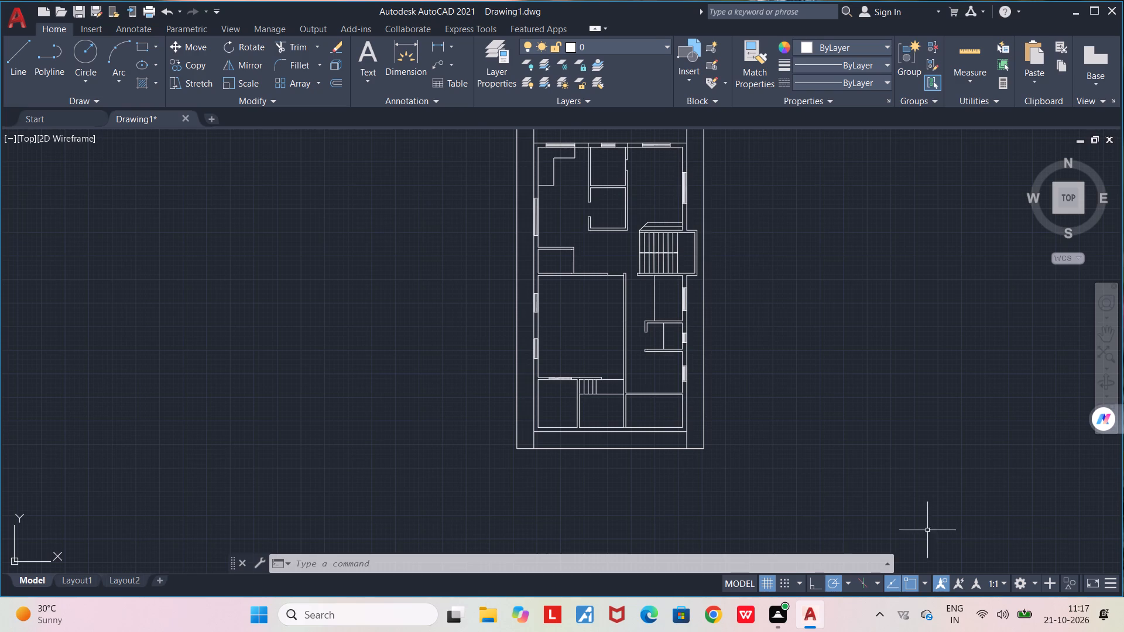
Draw a vertical line about 3'-0 1/2" long across the small room's west opening, continuing the wall's inner face to the south wall.
scroll(628, 423, "down", 2)
scroll(628, 404, "up", 2)
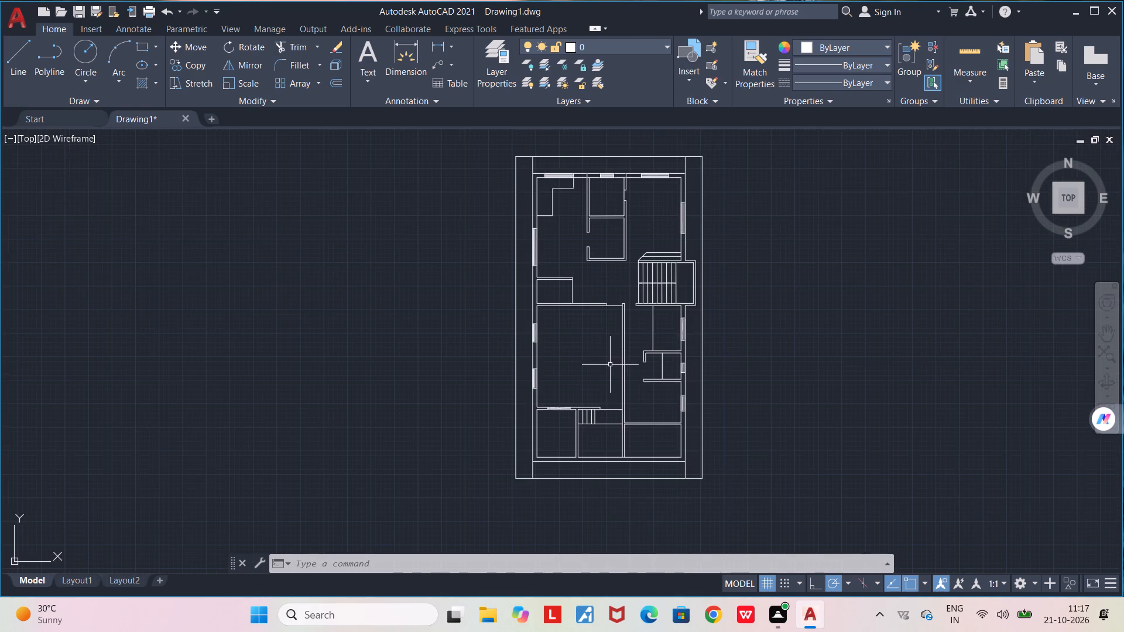
middle_click_drag(598, 363, 531, 399)
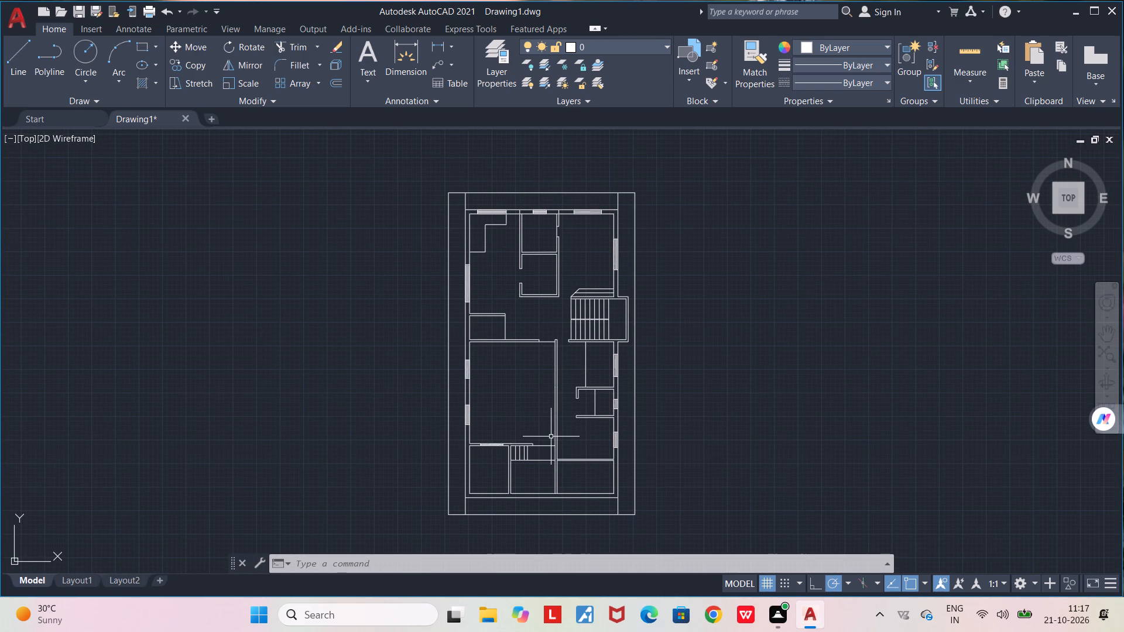
scroll(575, 425, "up", 2)
key("l")
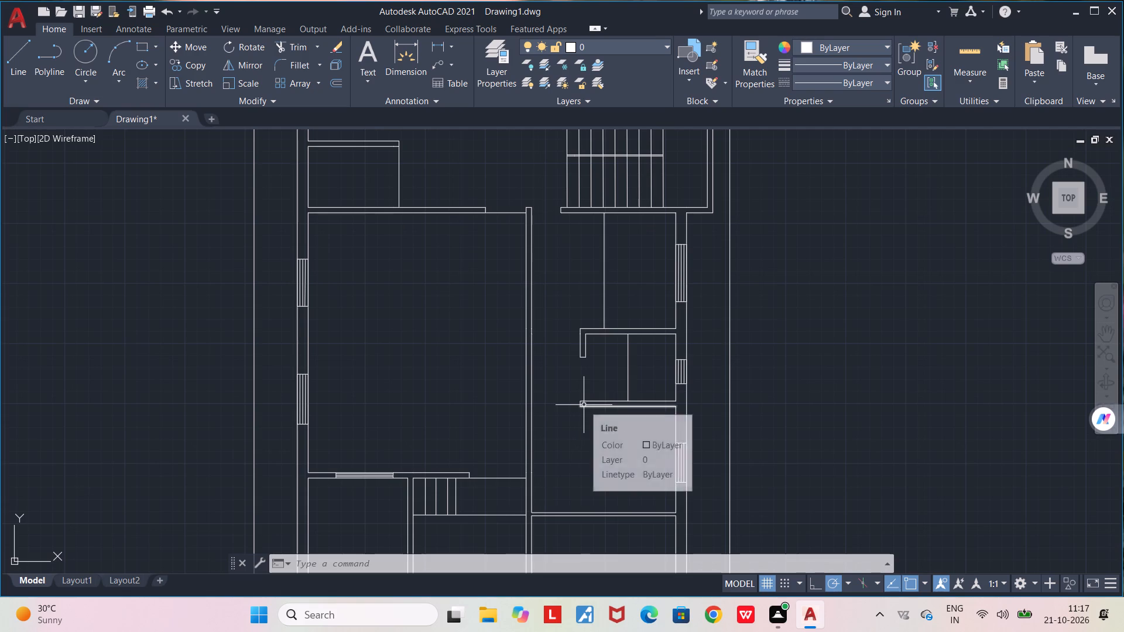
key("Return")
scroll(586, 372, "up", 2)
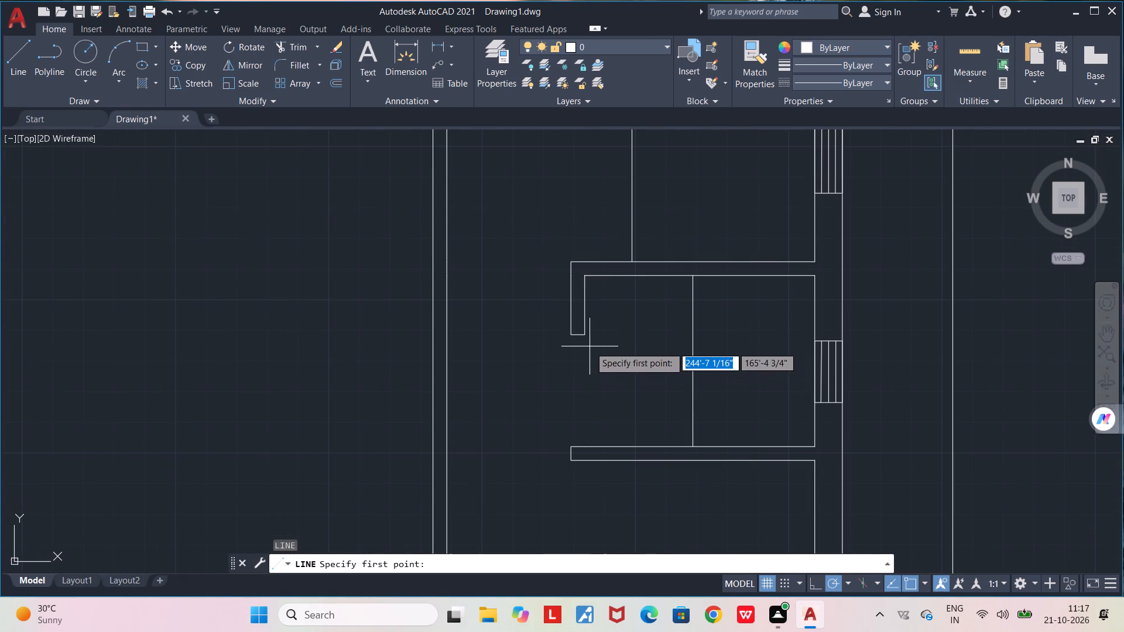
left_click(583, 338)
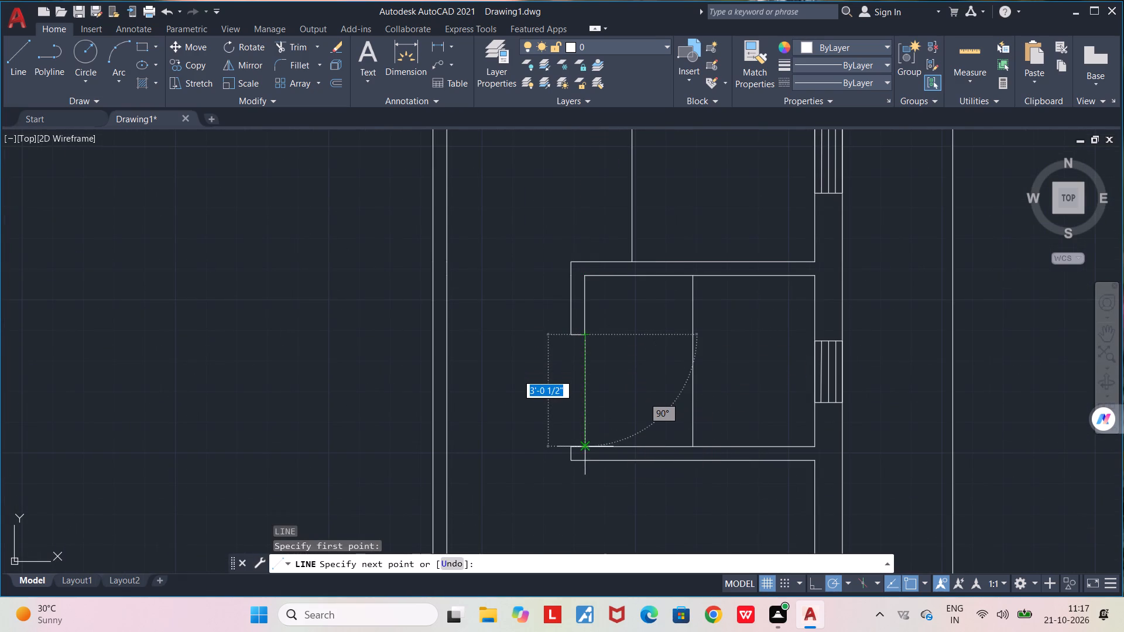
left_click(584, 445)
key("space")
Trim the north wall's inner line across the top room's east partition and the partition line's extension inside the north wall.
scroll(669, 376, "down", 2)
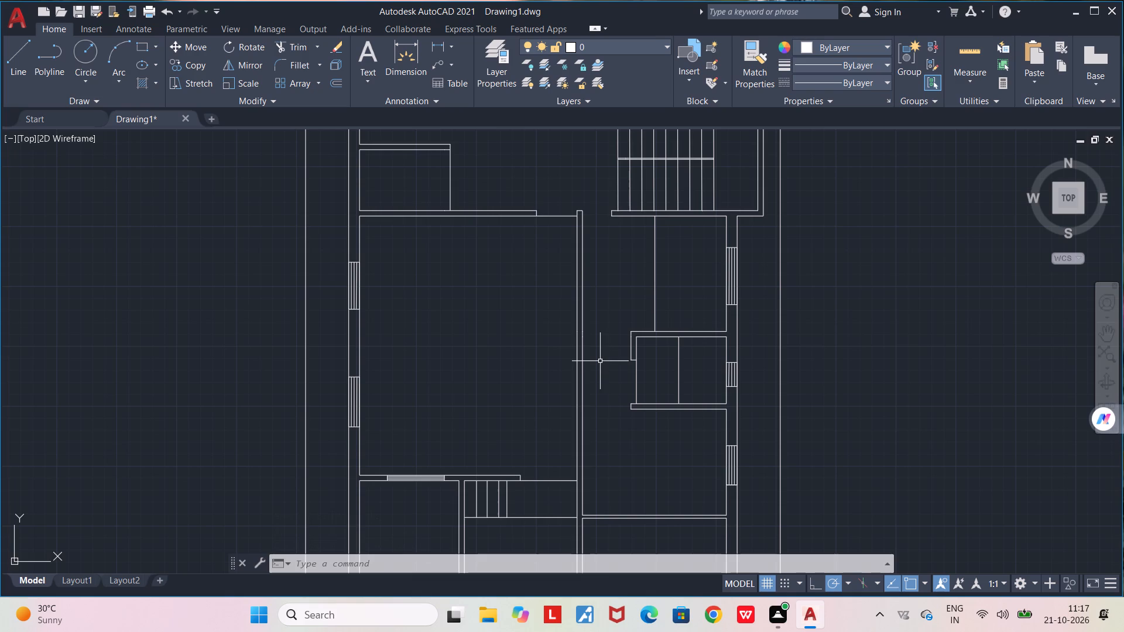
scroll(600, 360, "down", 1)
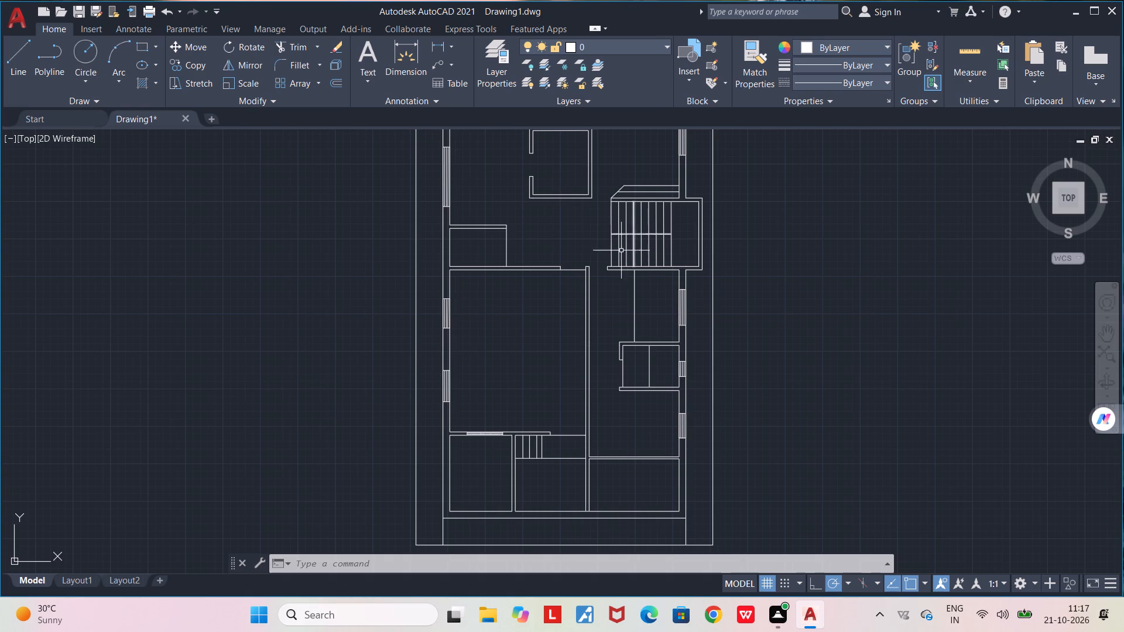
scroll(629, 304, "down", 2)
scroll(578, 286, "up", 2)
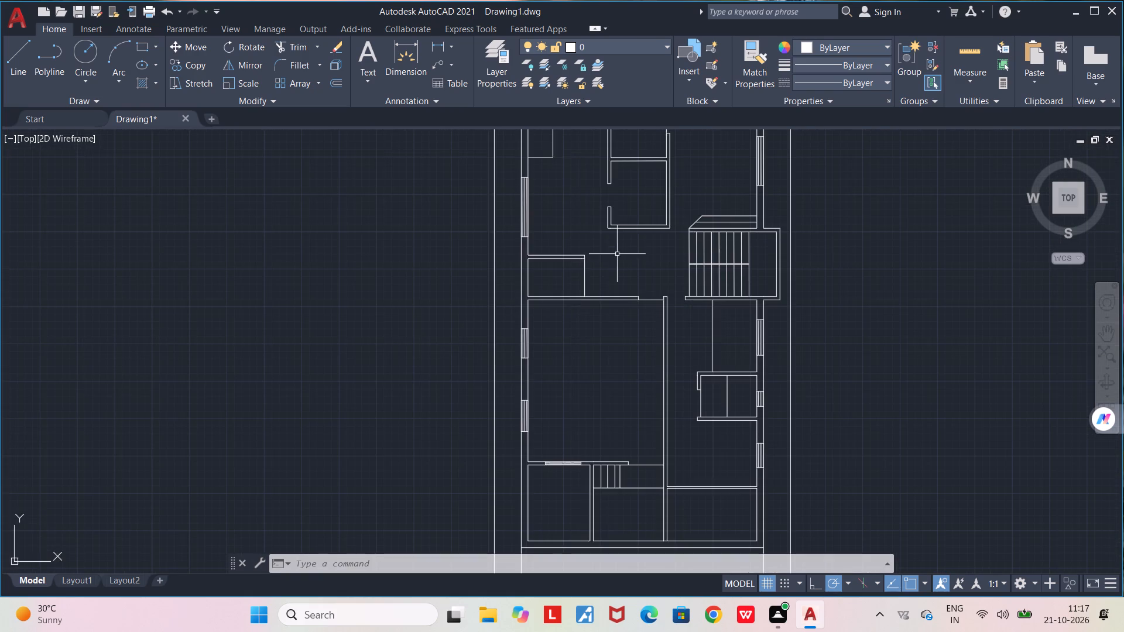
middle_click_drag(617, 260, 601, 352)
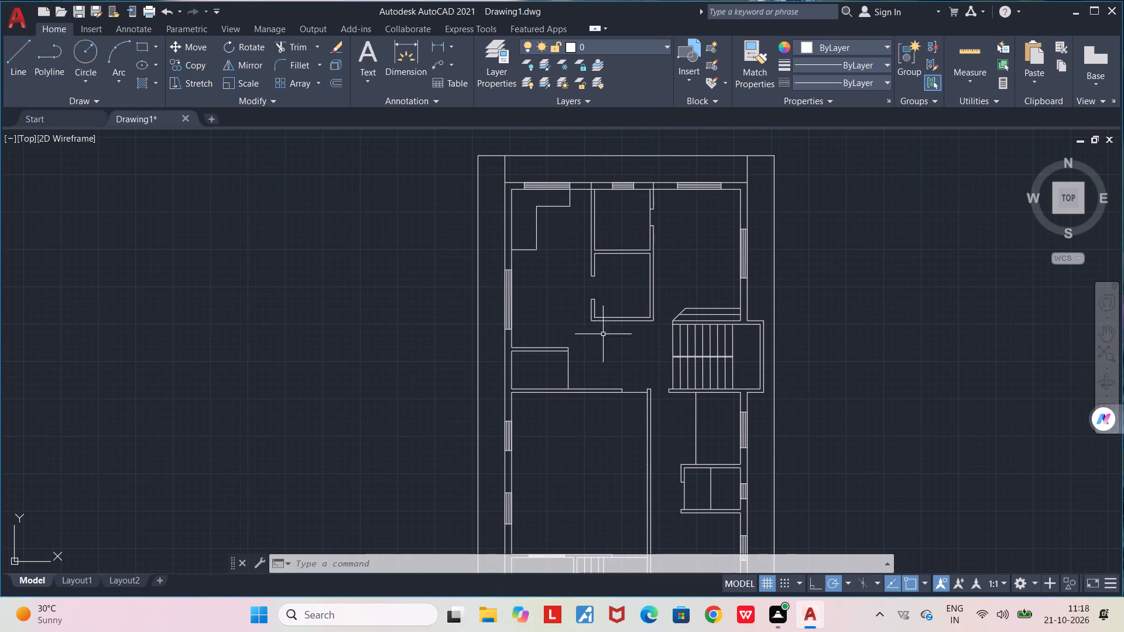
scroll(650, 194, "up", 4)
middle_click_drag(638, 216, 638, 303)
type("TR")
key("Return")
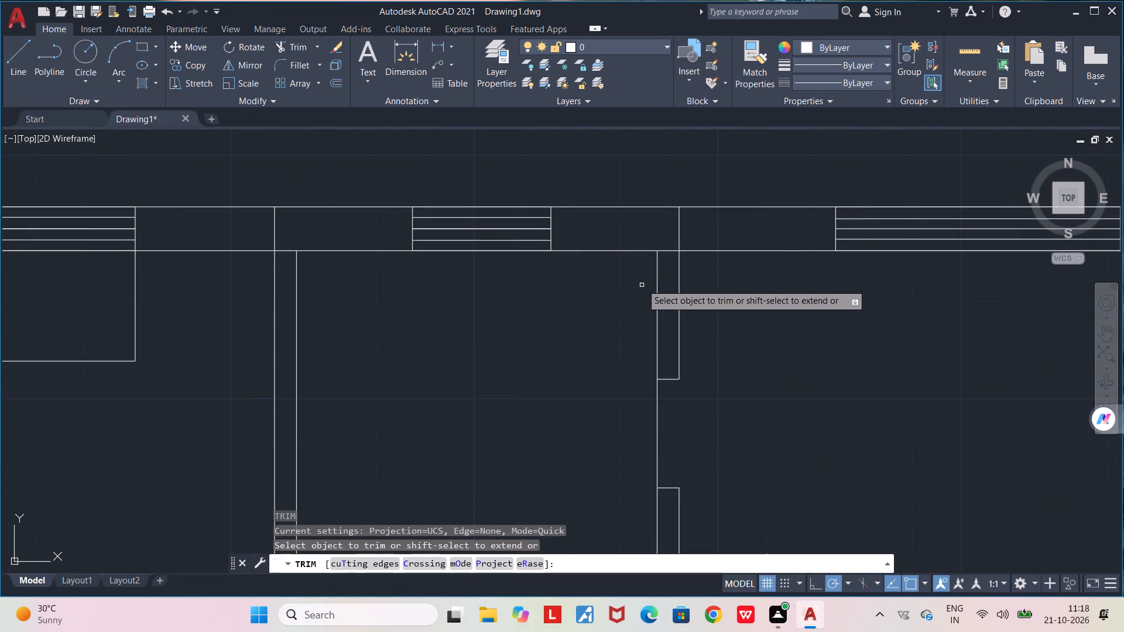
left_click(667, 252)
scroll(667, 253, "down", 1)
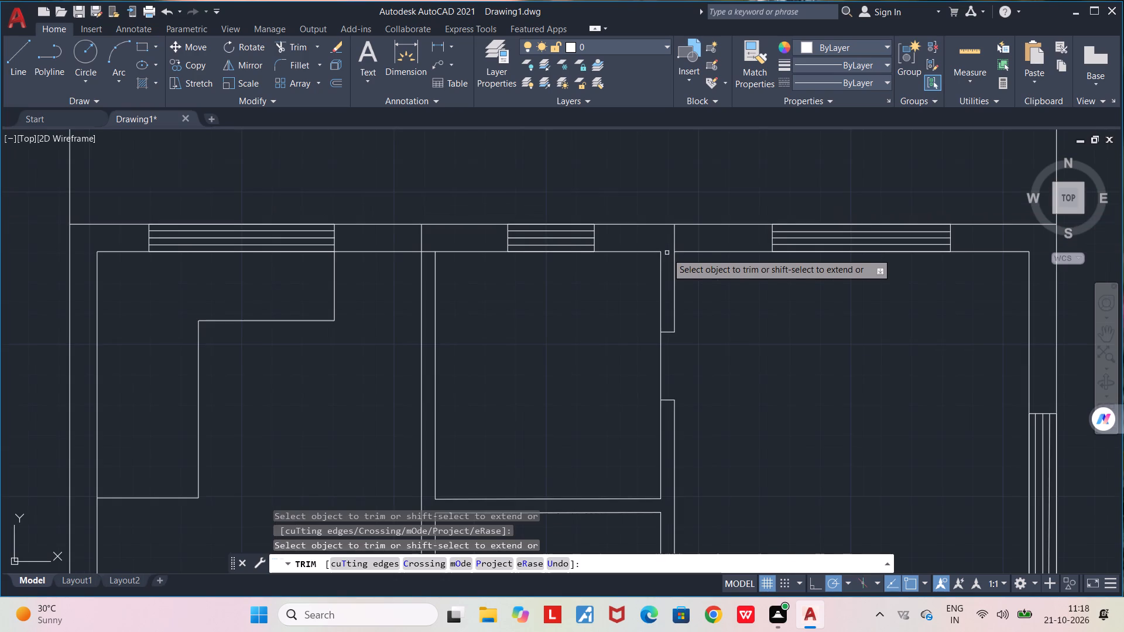
scroll(667, 253, "down", 1)
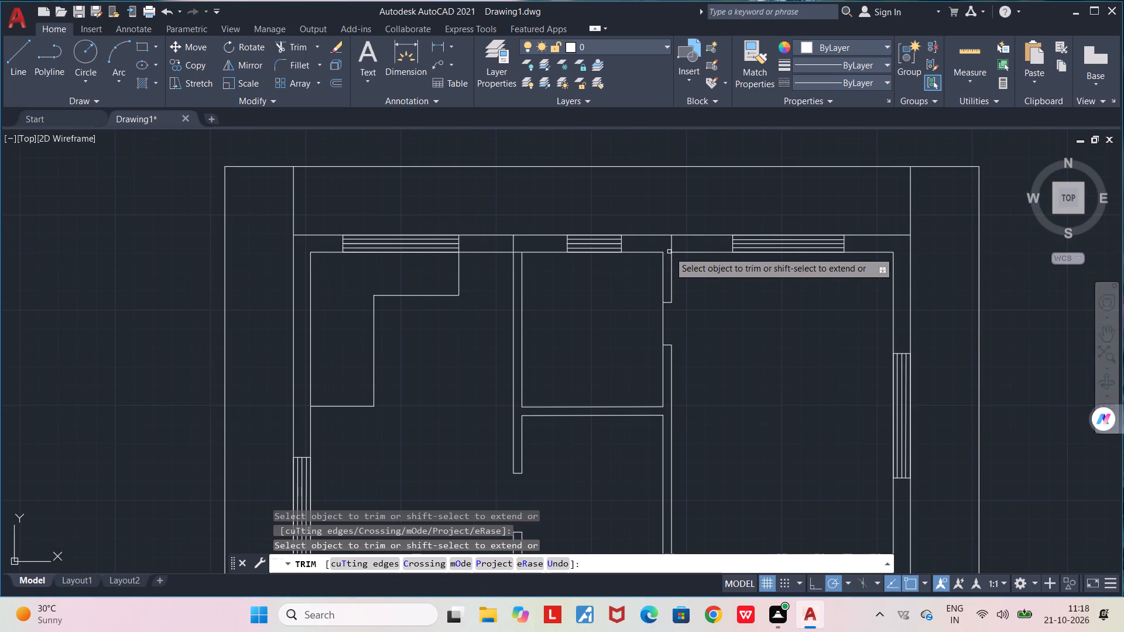
left_click(670, 244)
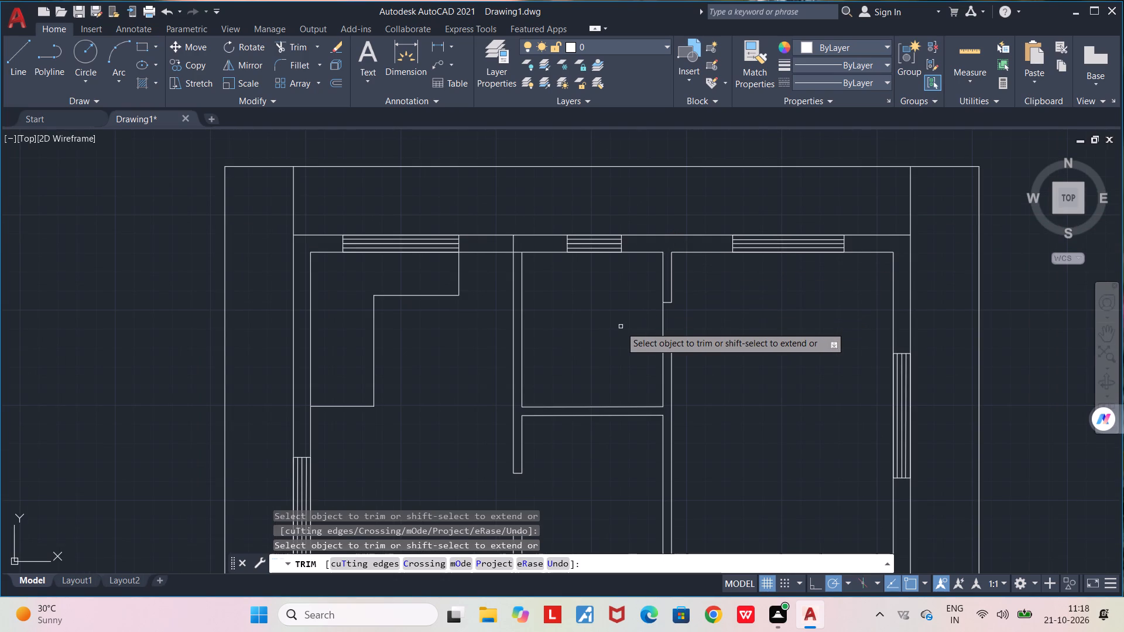
Trim the north wall's inner line where it crosses the top room's west partition.
scroll(621, 327, "down", 1)
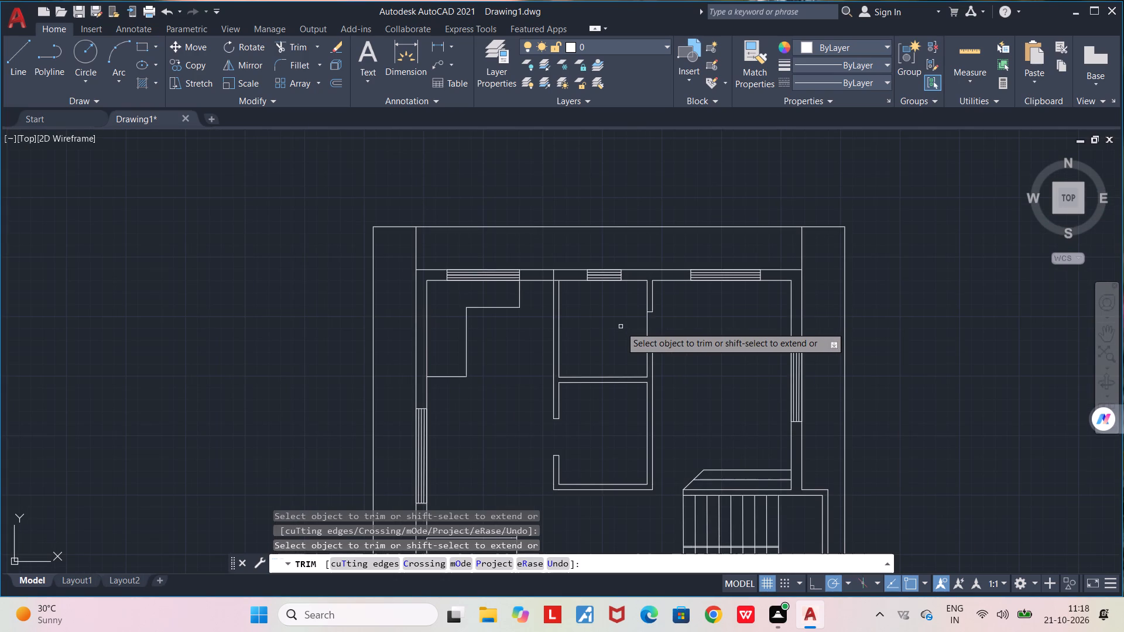
scroll(553, 280, "up", 3)
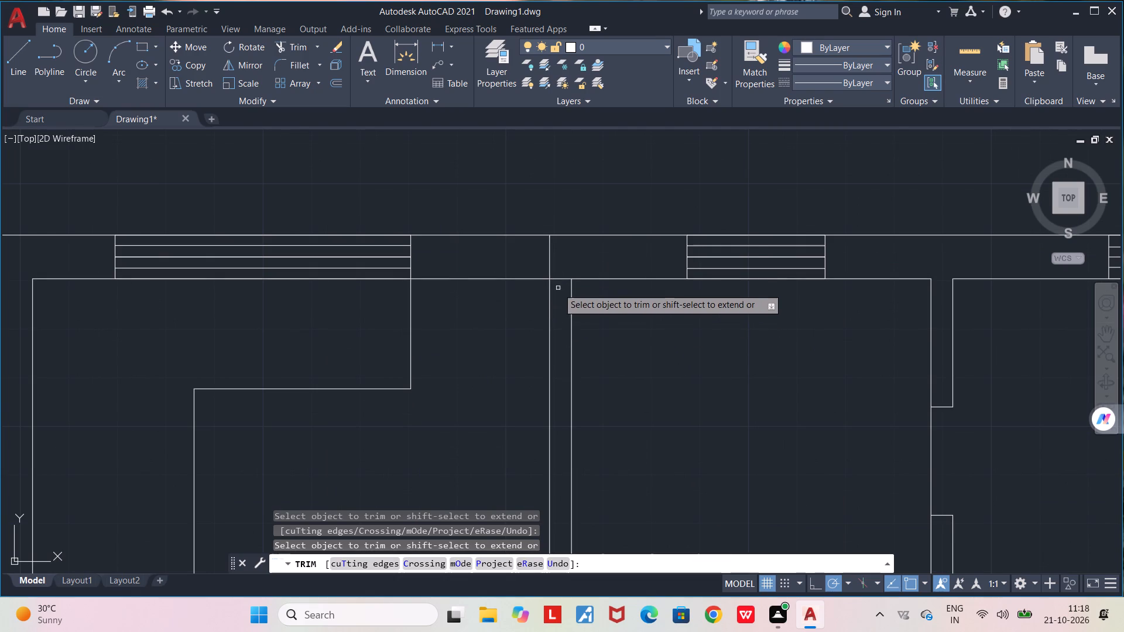
left_click(563, 277)
scroll(561, 339, "down", 2)
middle_click_drag(615, 373, 605, 366)
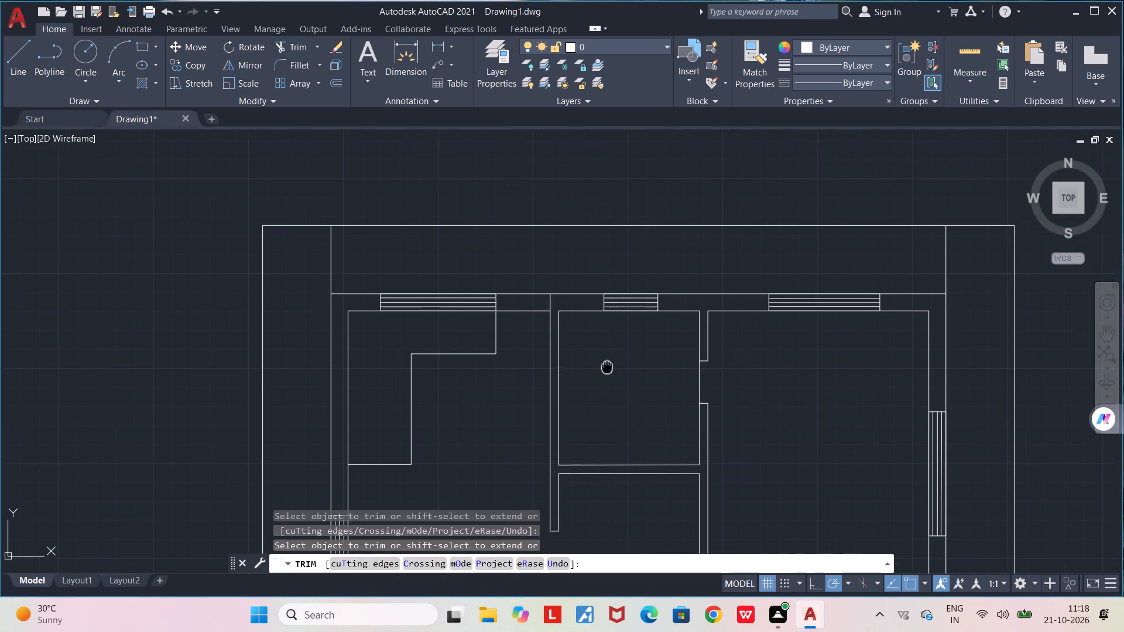
middle_click_drag(605, 366, 577, 276)
scroll(577, 276, "down", 1)
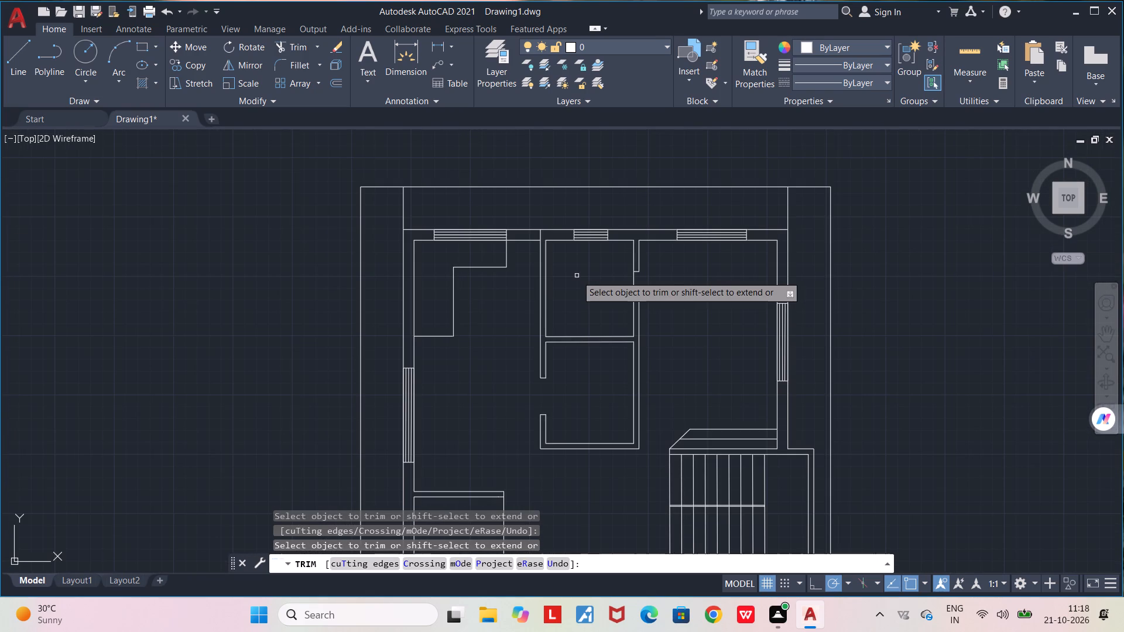
scroll(577, 276, "down", 1)
middle_click_drag(577, 288, 560, 262)
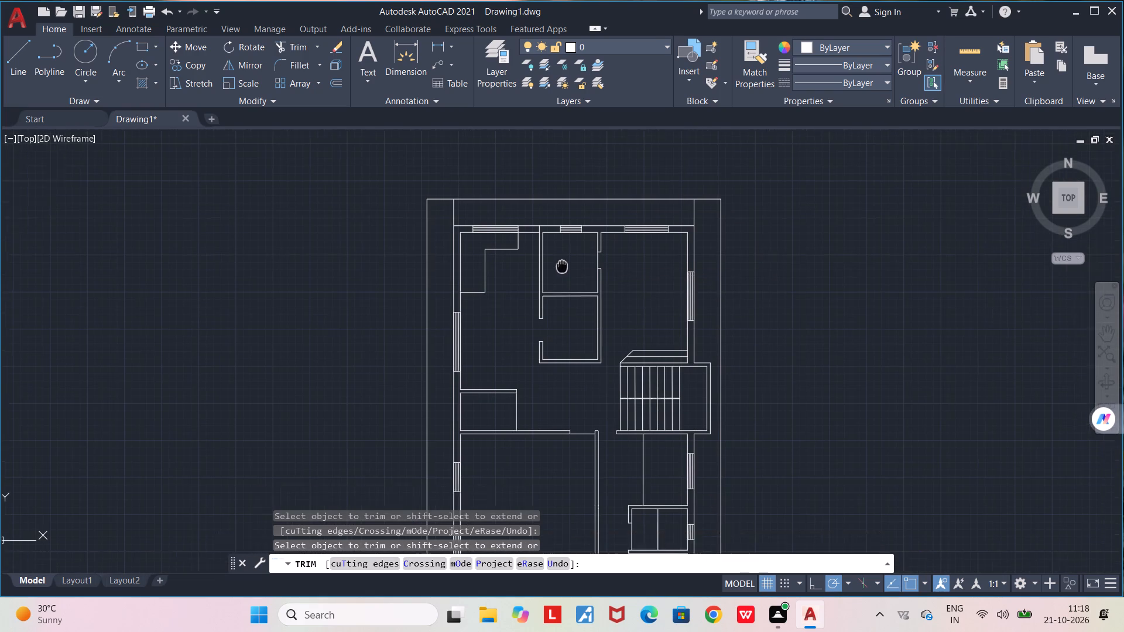
middle_click_drag(560, 262, 556, 231)
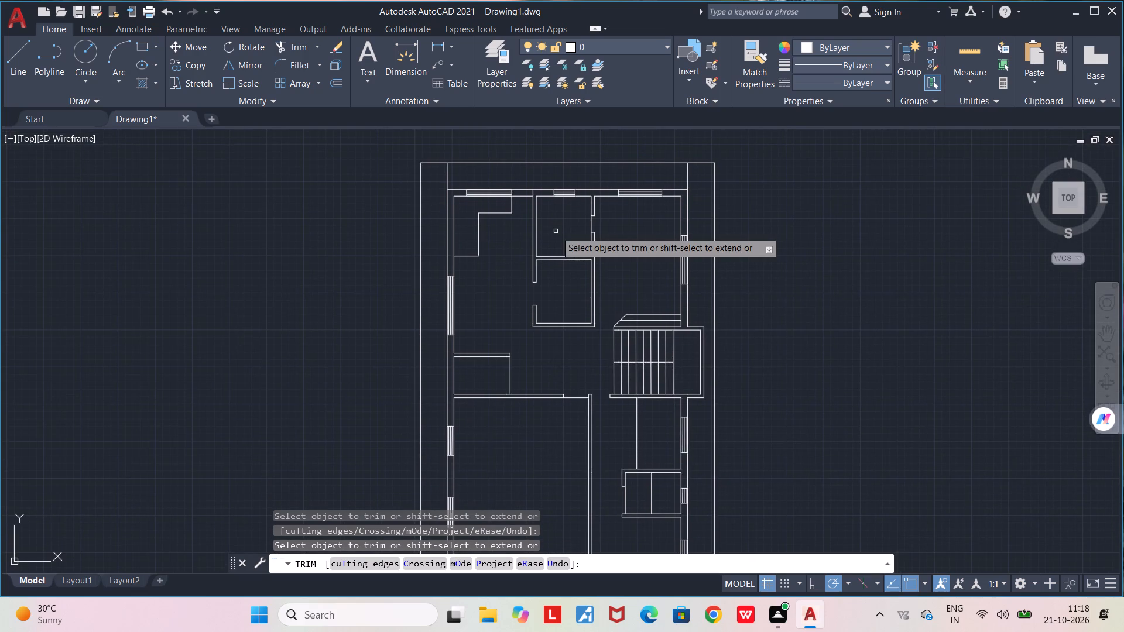
middle_click_drag(608, 451, 612, 422)
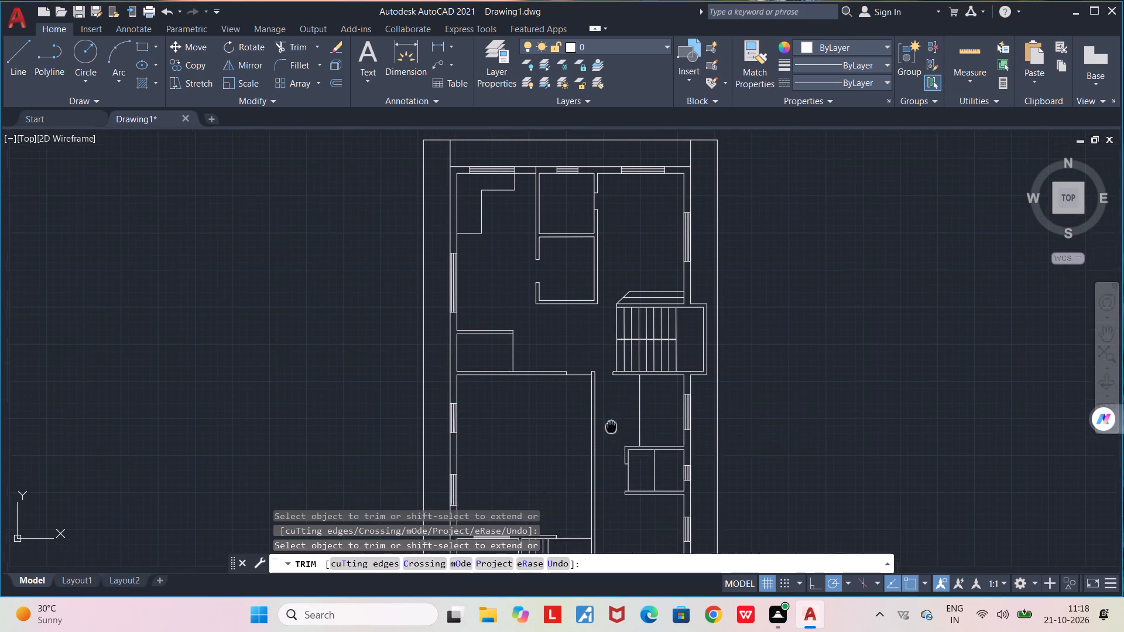
middle_click_drag(612, 422, 615, 293)
scroll(615, 293, "down", 1)
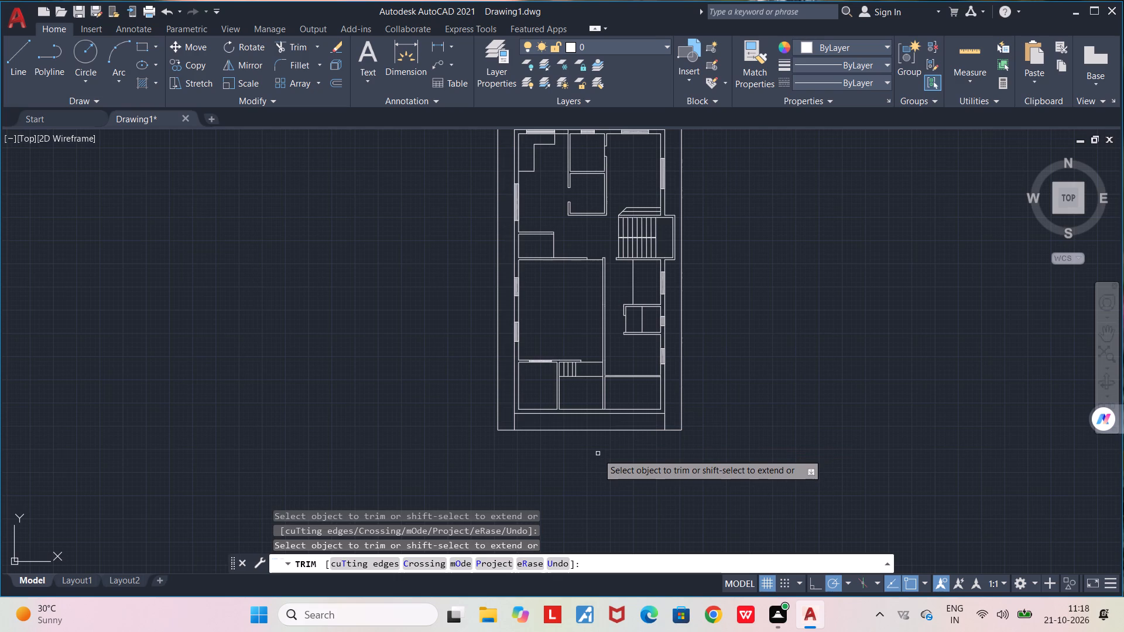
scroll(598, 454, "down", 1)
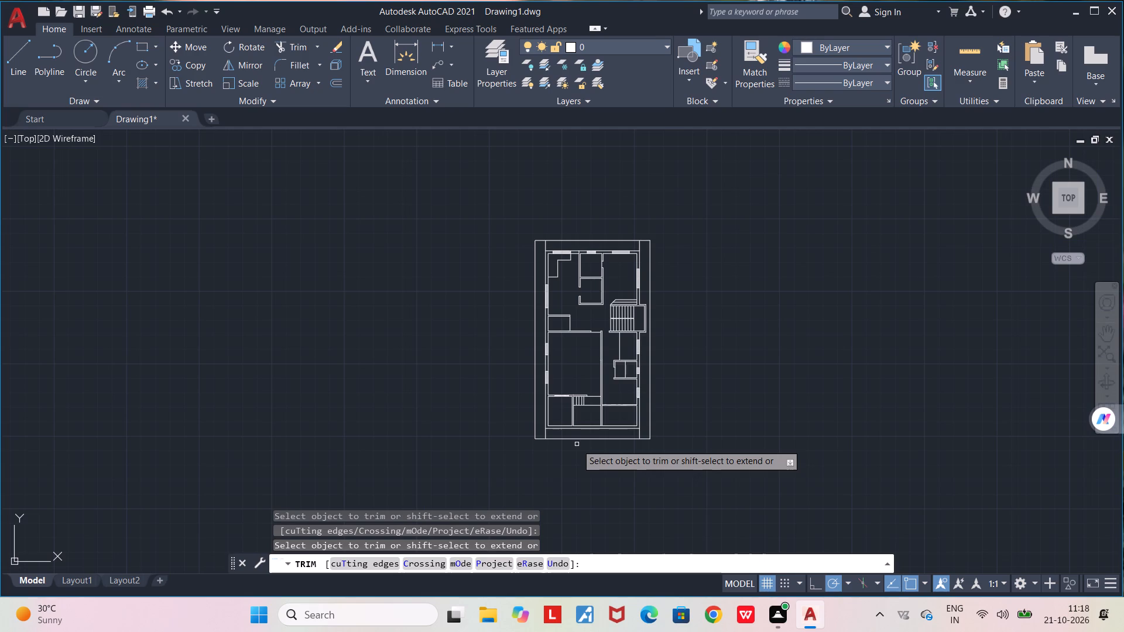
scroll(577, 444, "up", 2)
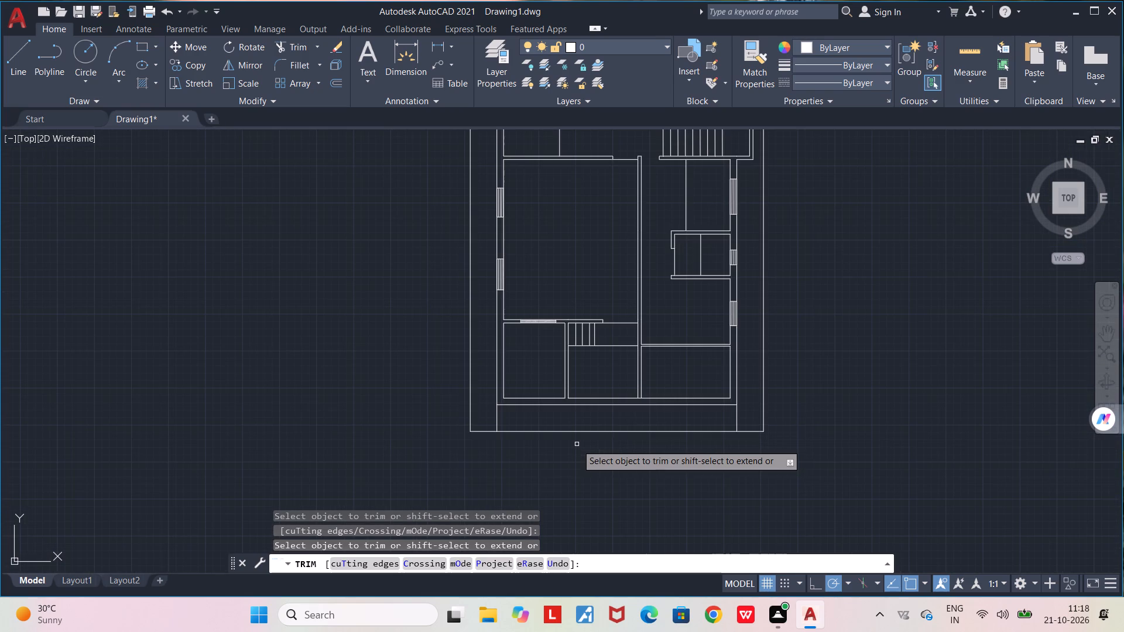
key("space")
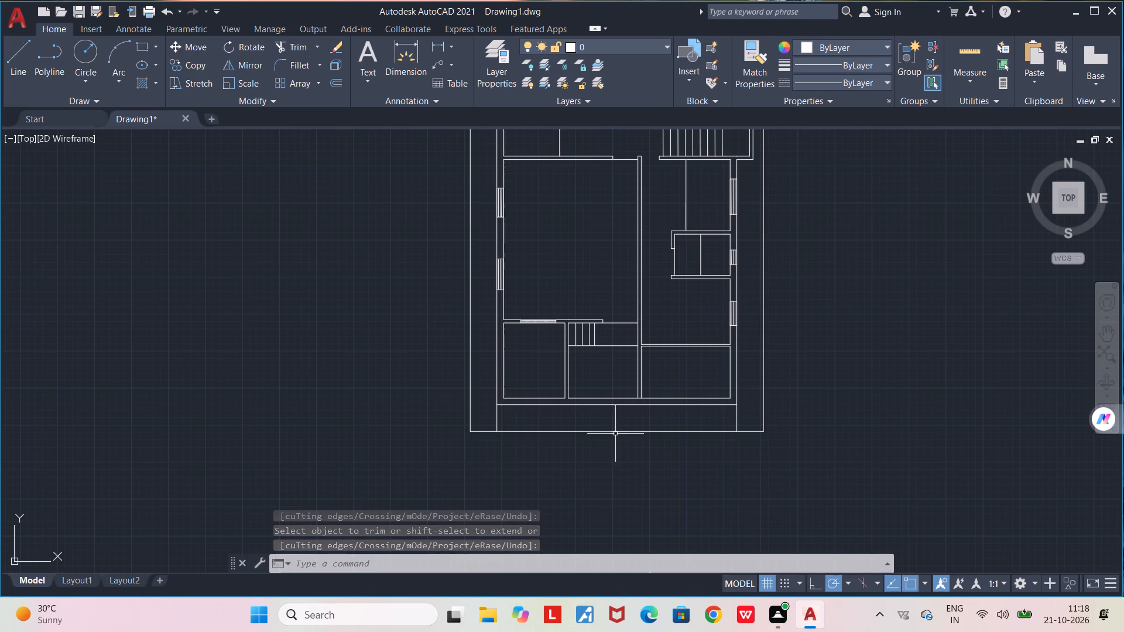
Draw a vertical line from the foot of the central wall's west face south past the plot boundary.
scroll(642, 403, "up", 2)
key("l")
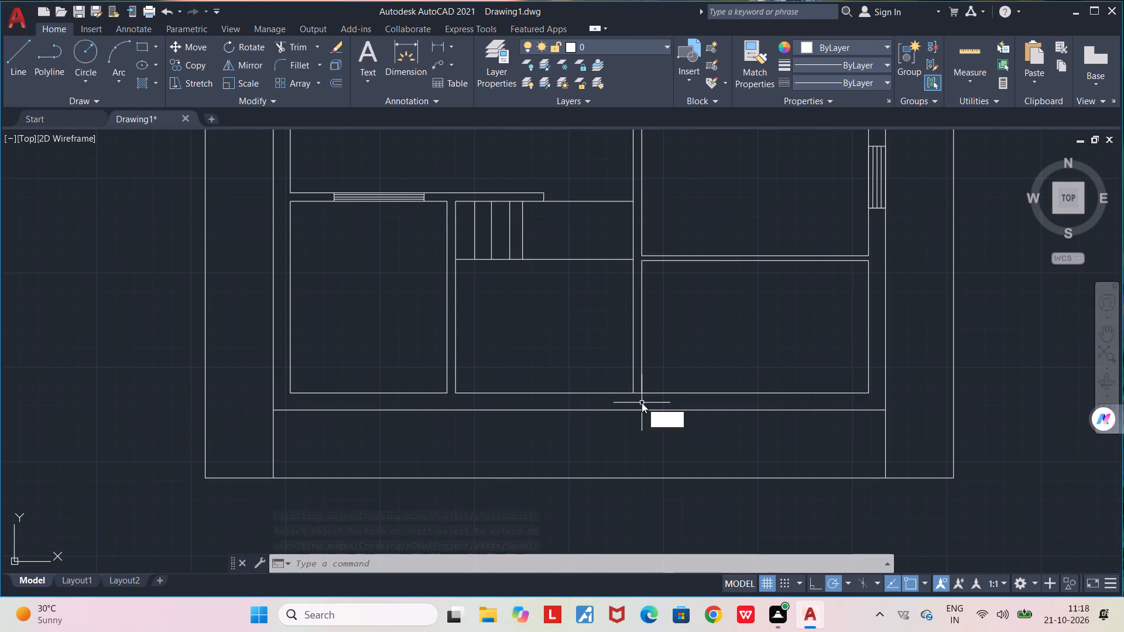
key("Return")
left_click(633, 393)
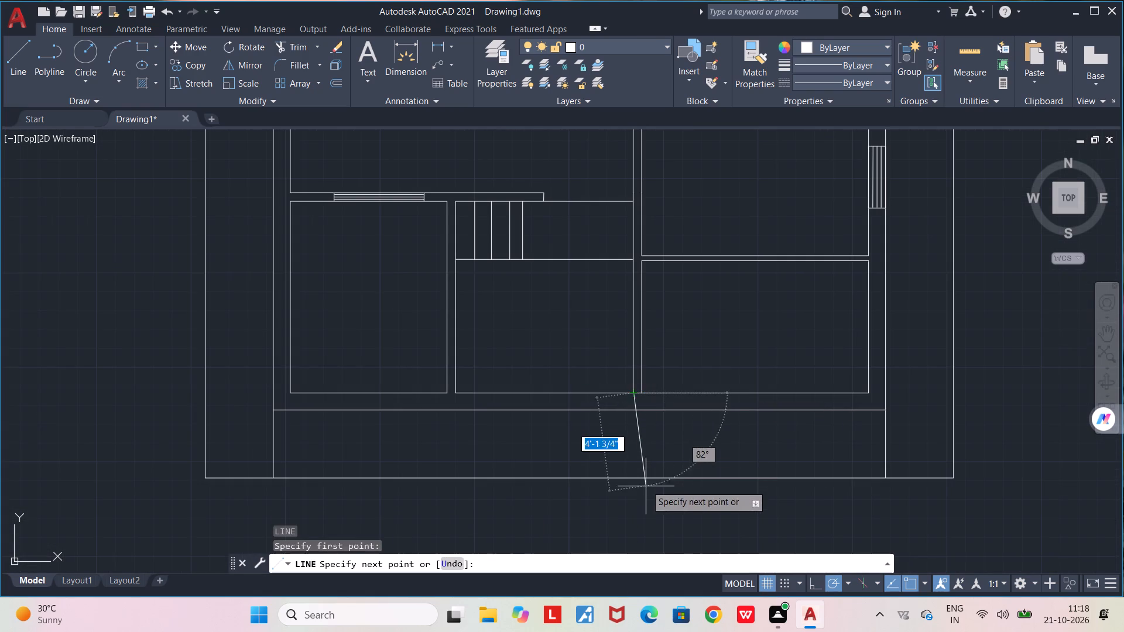
left_click(635, 502)
key("space")
Draw a vertical line from the southwest room's southeast inner corner south past the plot boundary.
scroll(502, 450, "down", 1)
middle_click_drag(482, 509, 546, 446)
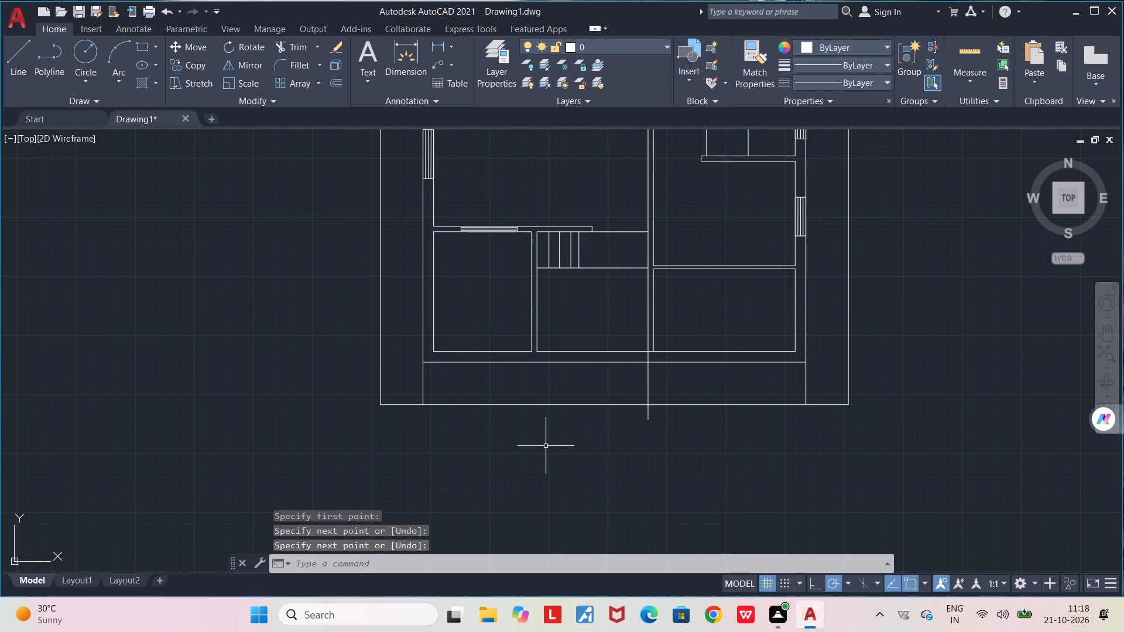
key("l")
key("Return")
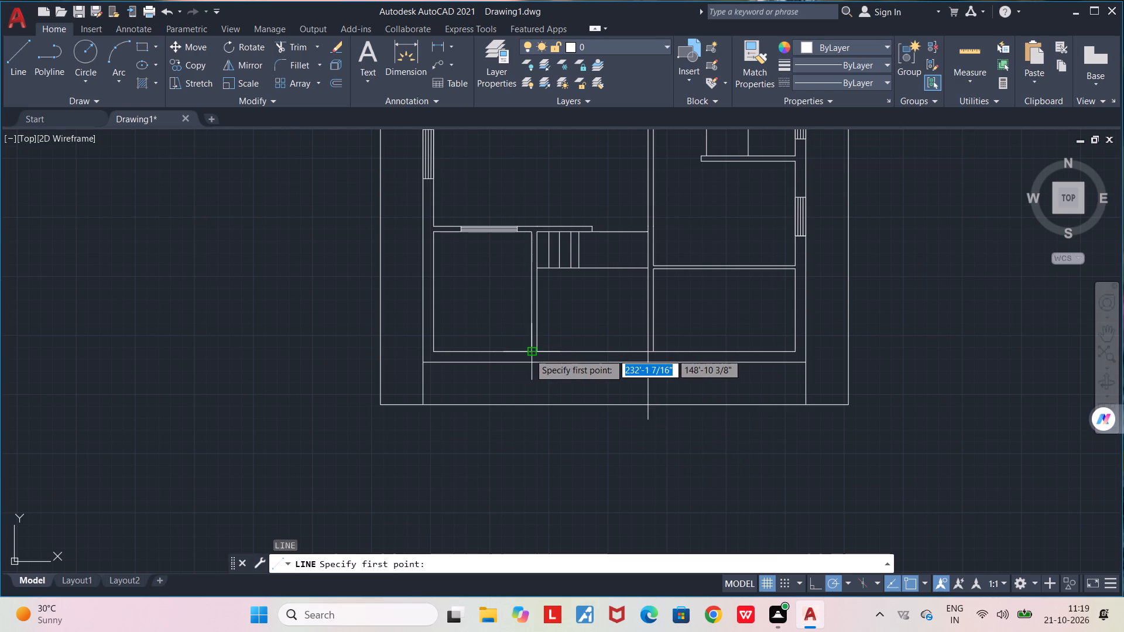
left_click(529, 353)
left_click(534, 437)
key("space")
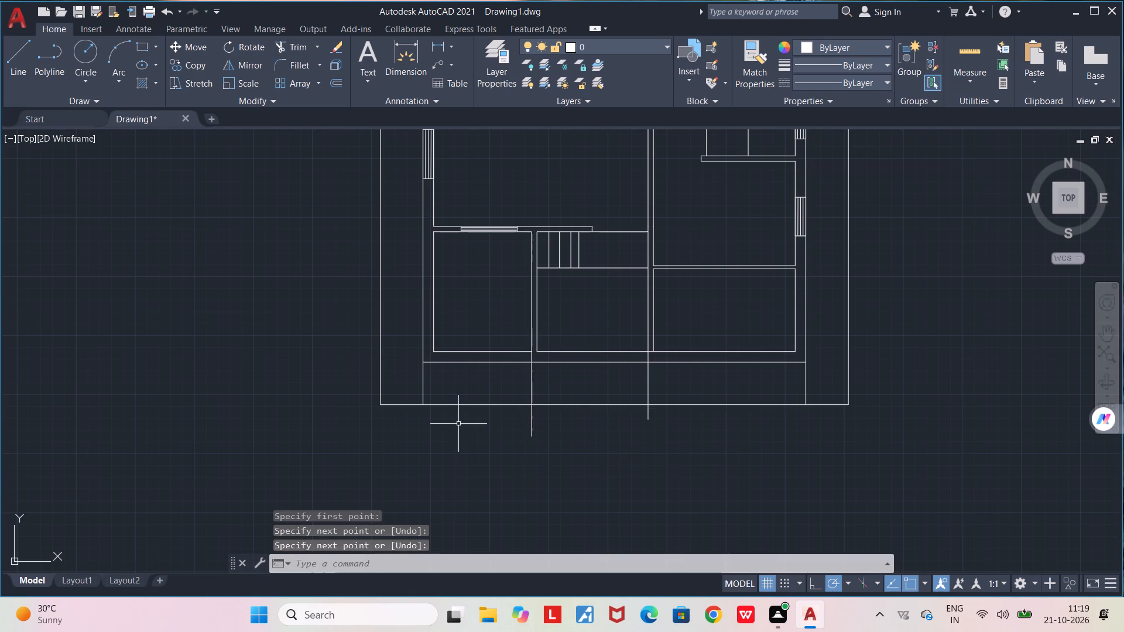
Draw a horizontal line about 2'-1 1/4" long from the southwest room's northwest inner corner west across the outer wall.
middle_click_drag(457, 424, 531, 419)
scroll(531, 419, "down", 2)
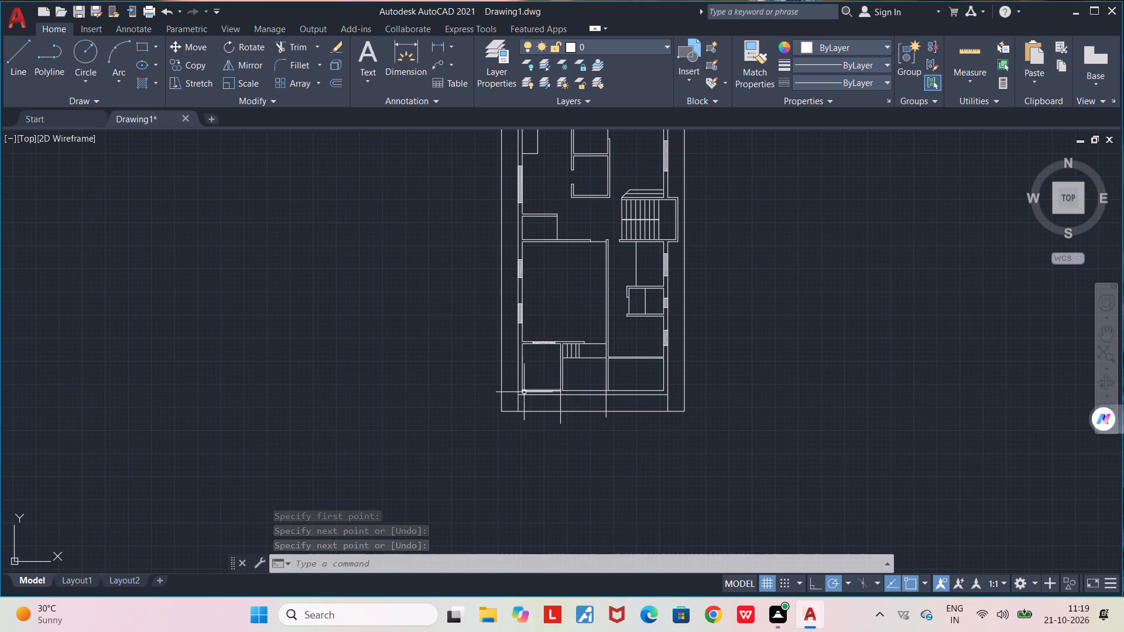
scroll(529, 354, "up", 3)
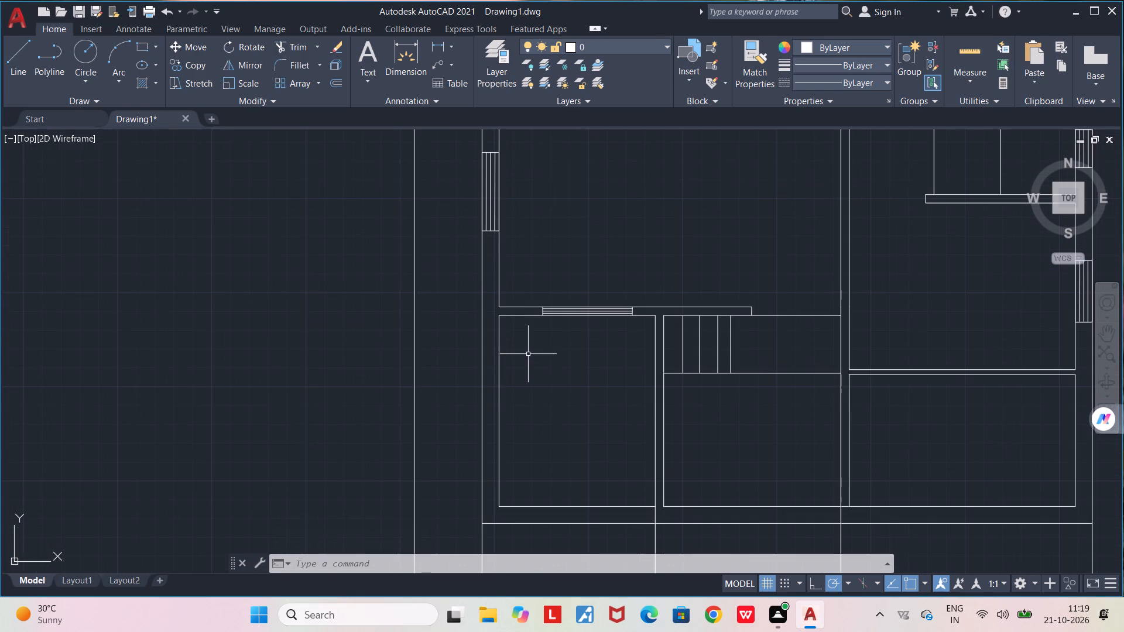
key("l")
key("Return")
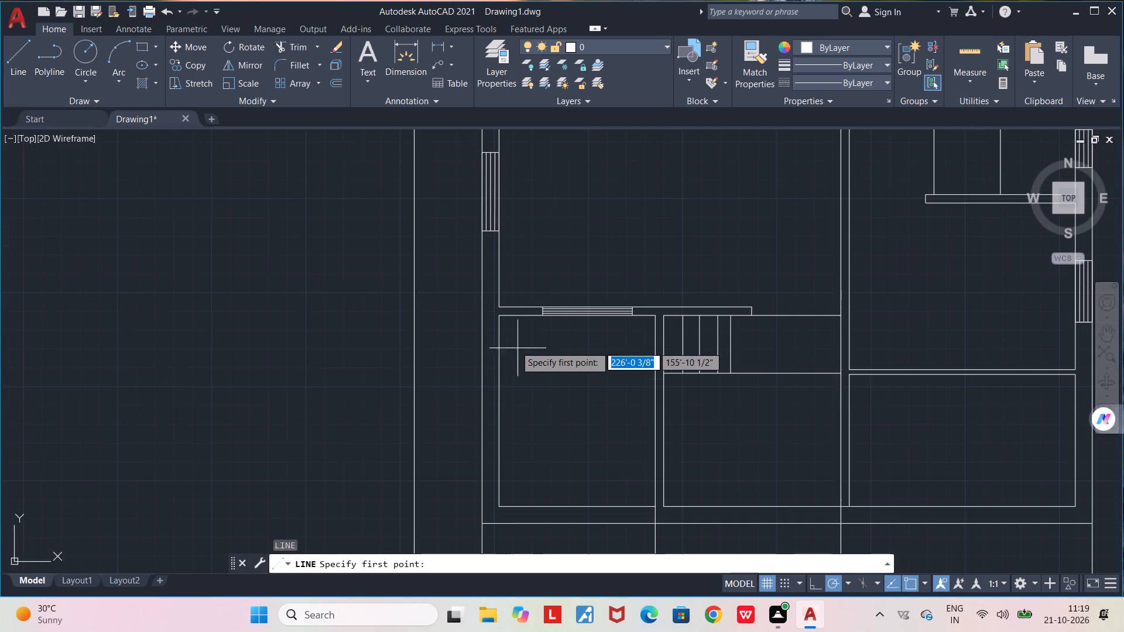
left_click(498, 318)
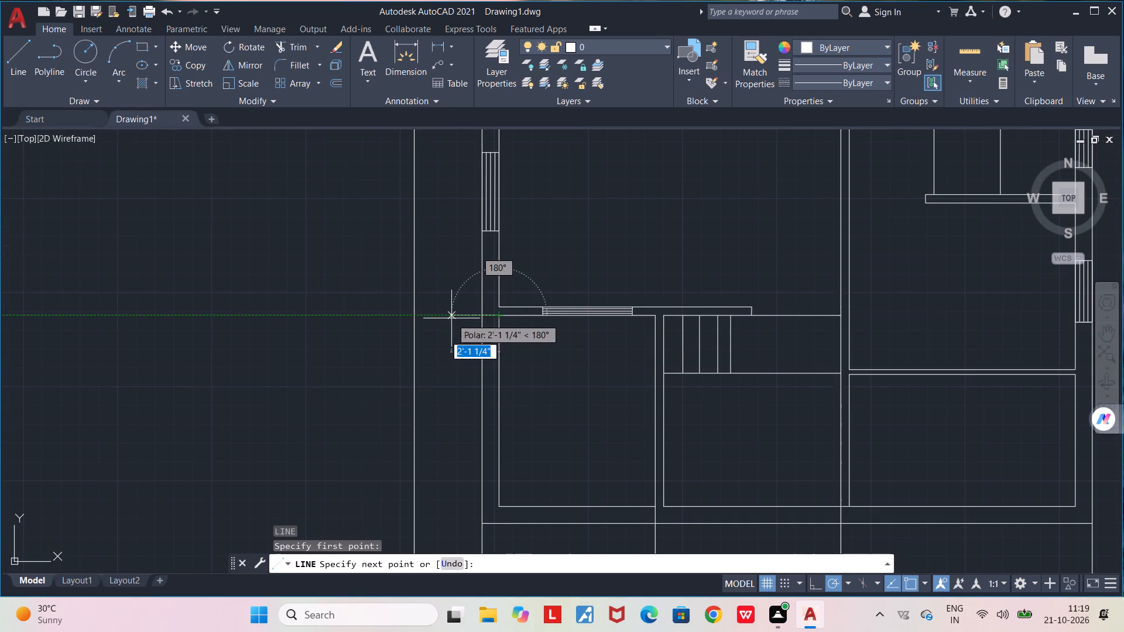
left_click(451, 318)
key("space")
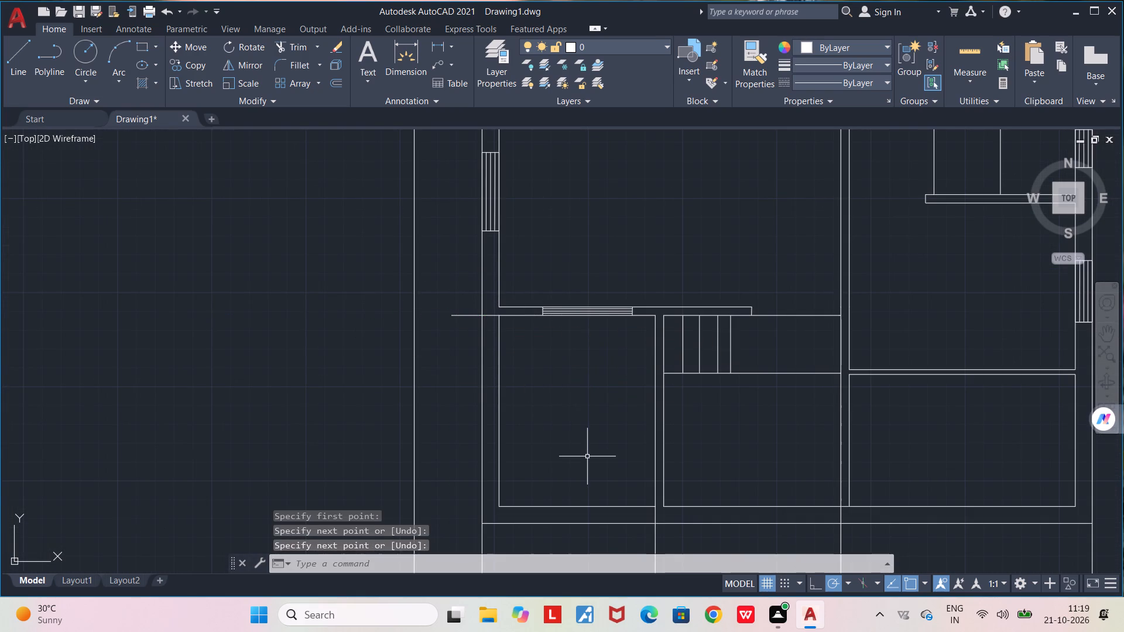
Trim away the southwest room's west and south wall lines, the line overhanging its northwest corner and the extension below its southeast corner.
type("TR")
key("Return")
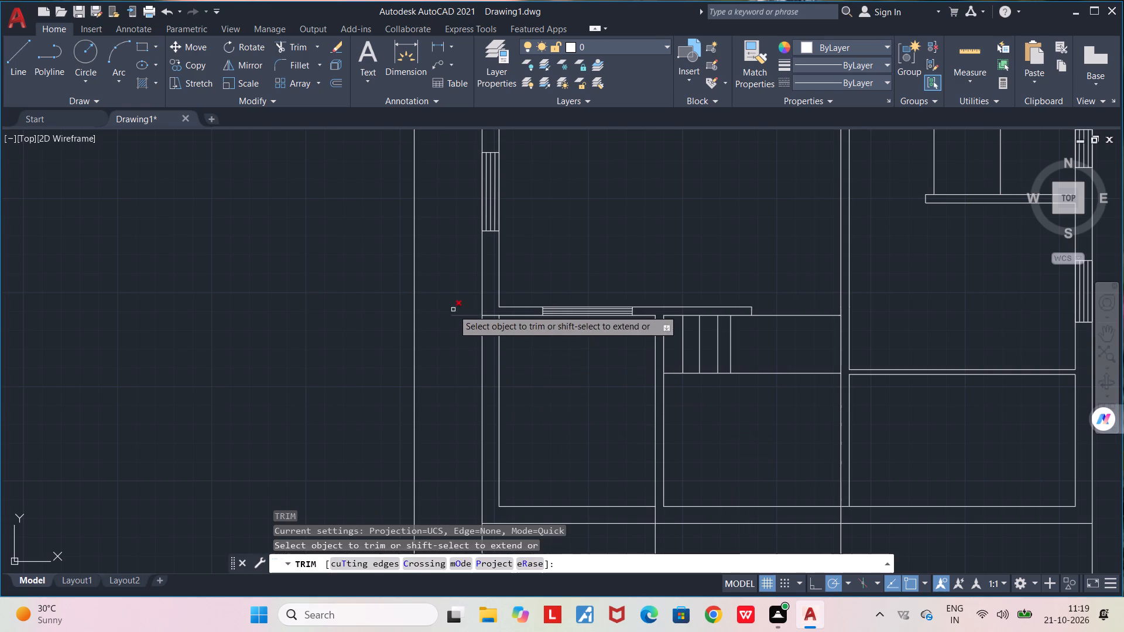
left_click_drag(453, 303, 618, 507)
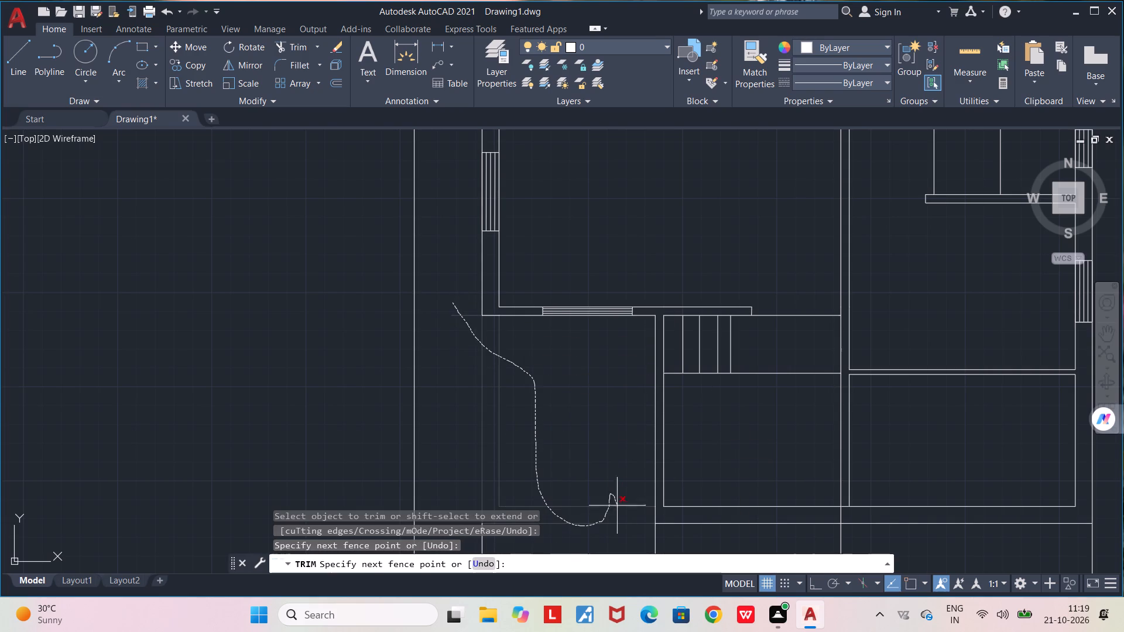
left_click_drag(618, 507, 656, 541)
Trim the leftover west wall segment near the south plot boundary and the central vertical line's overhang beyond that boundary.
scroll(588, 516, "up", 1)
middle_click_drag(584, 513, 580, 397)
scroll(580, 399, "down", 3)
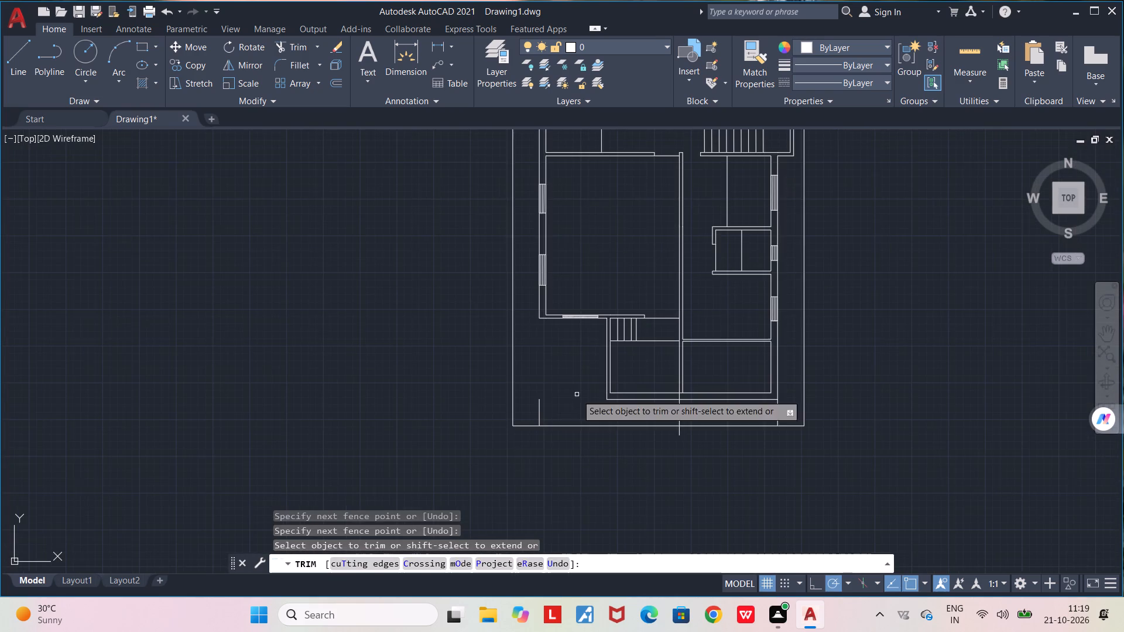
left_click(540, 410)
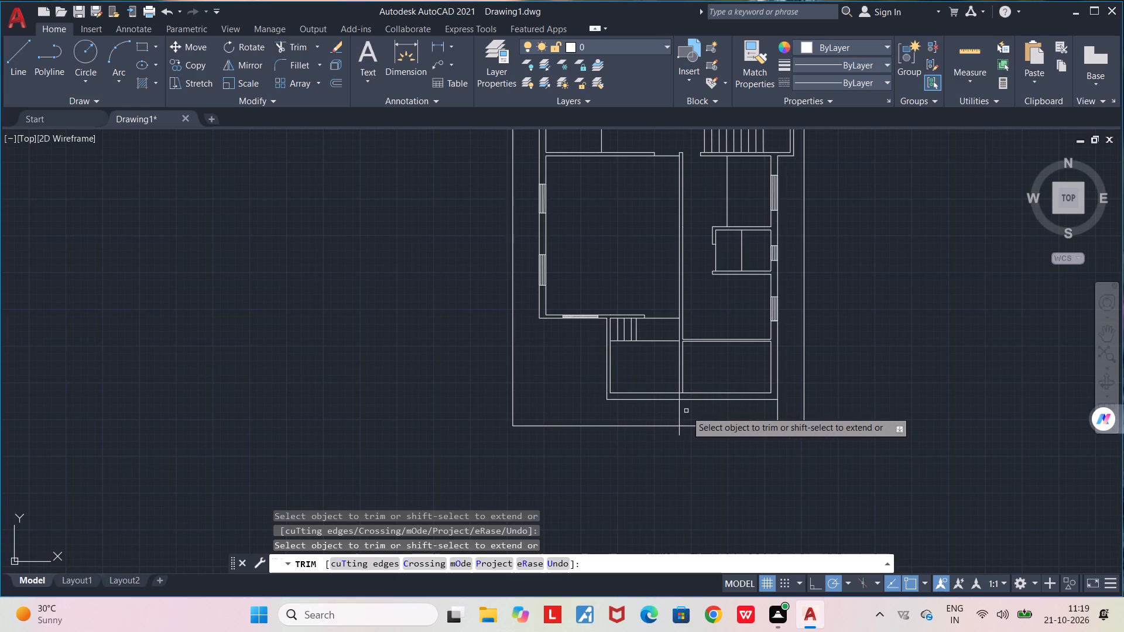
left_click(678, 434)
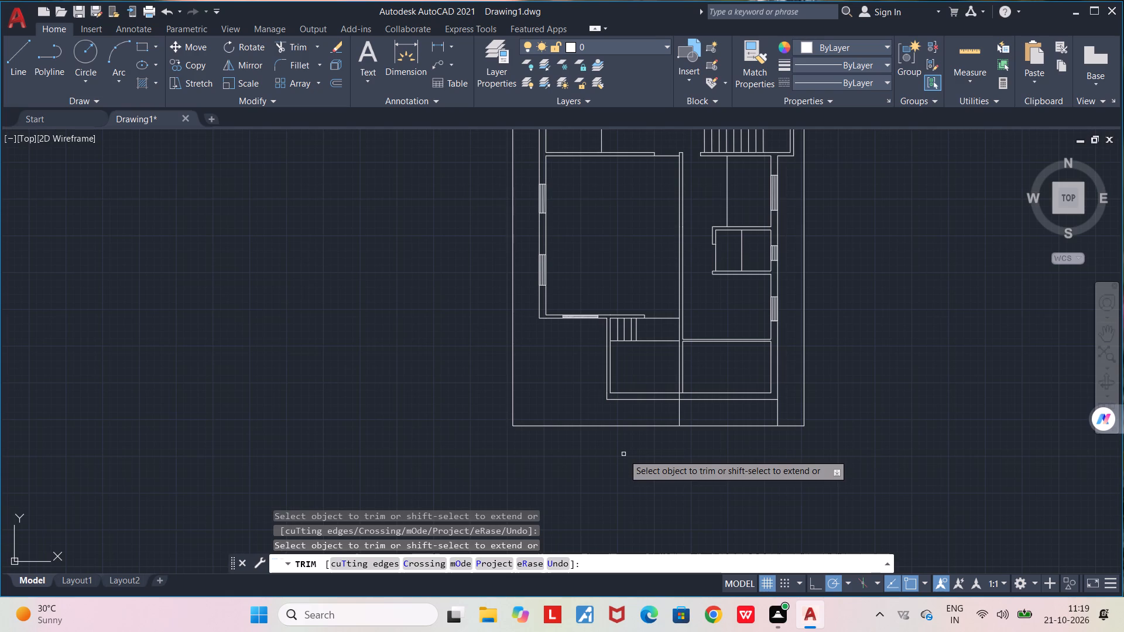
key("space")
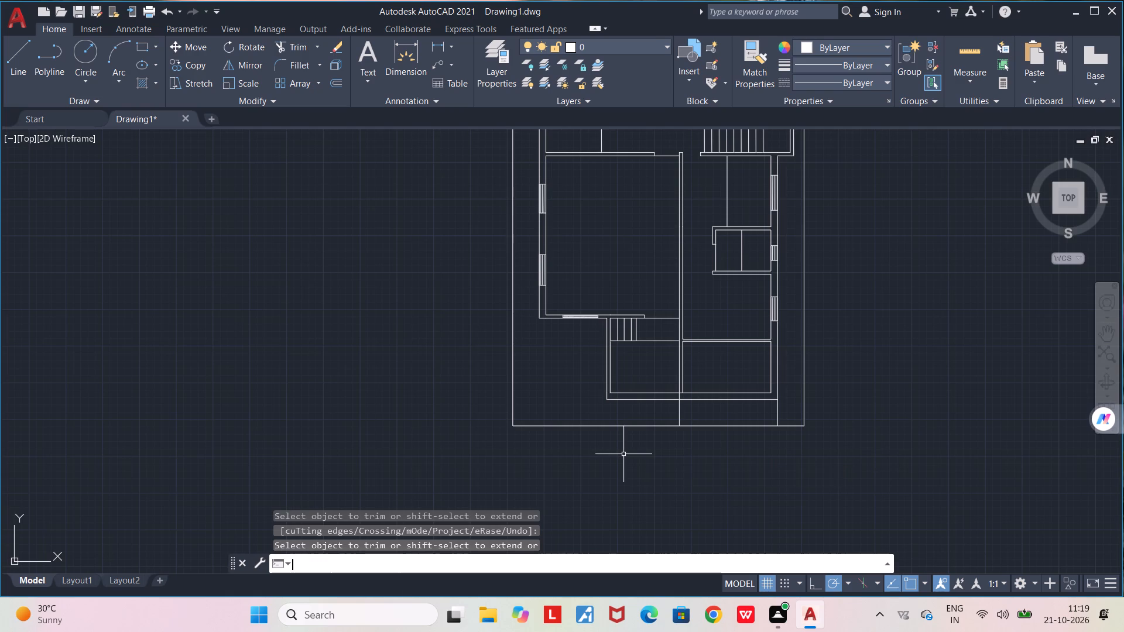
Draw a vertical line from the outer southwest corner of the remaining front rooms south to the plot boundary.
key("l")
key("Return")
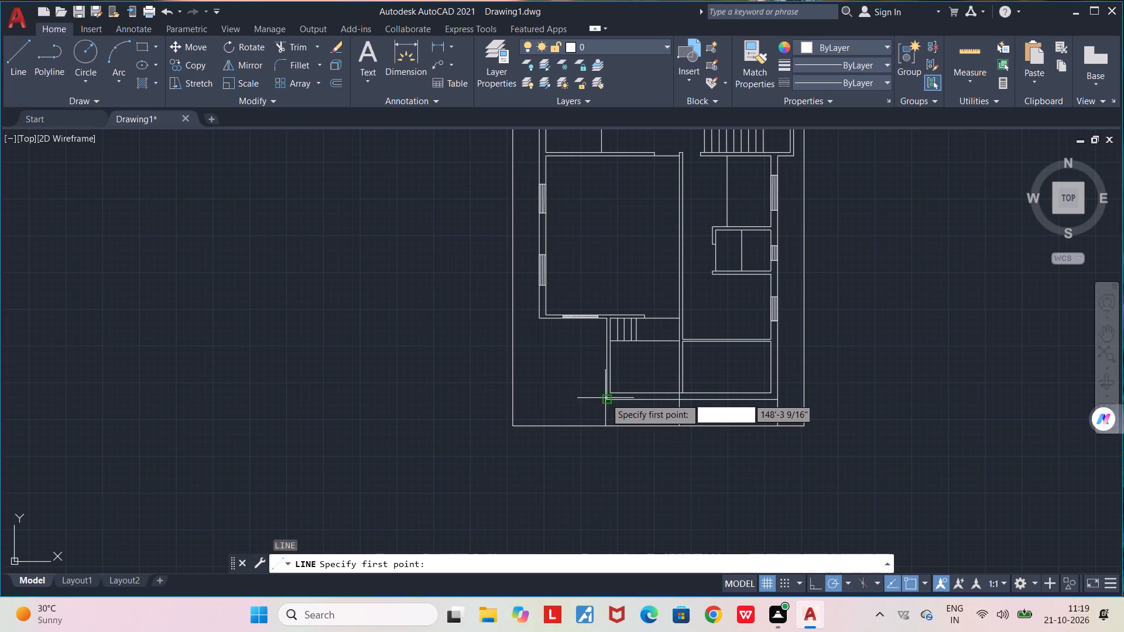
left_click(605, 398)
left_click(607, 428)
key("space")
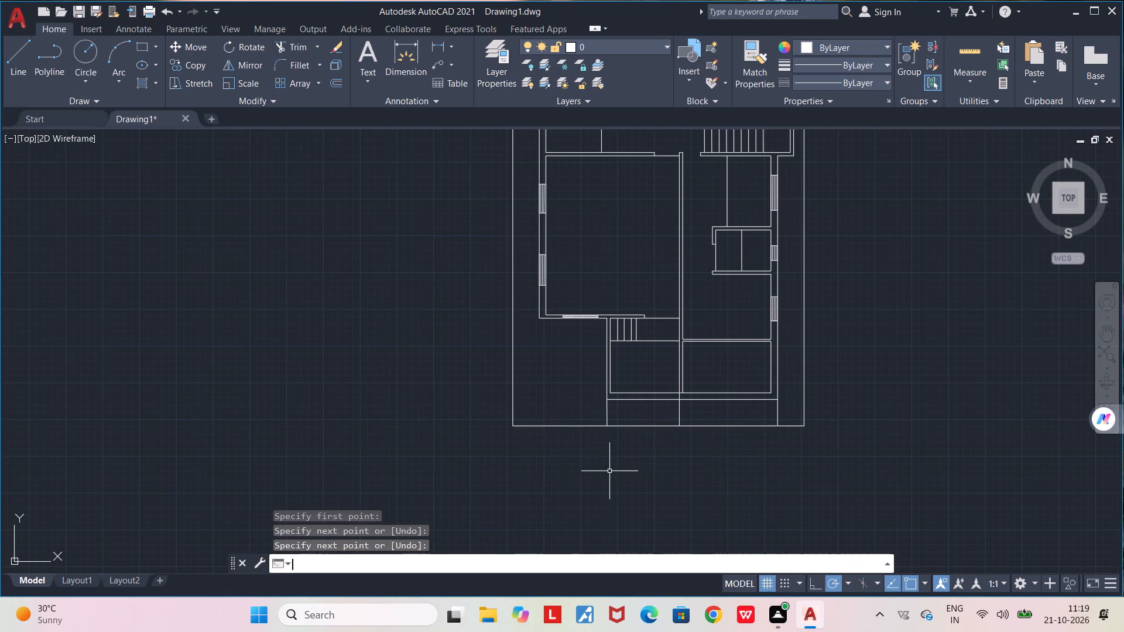
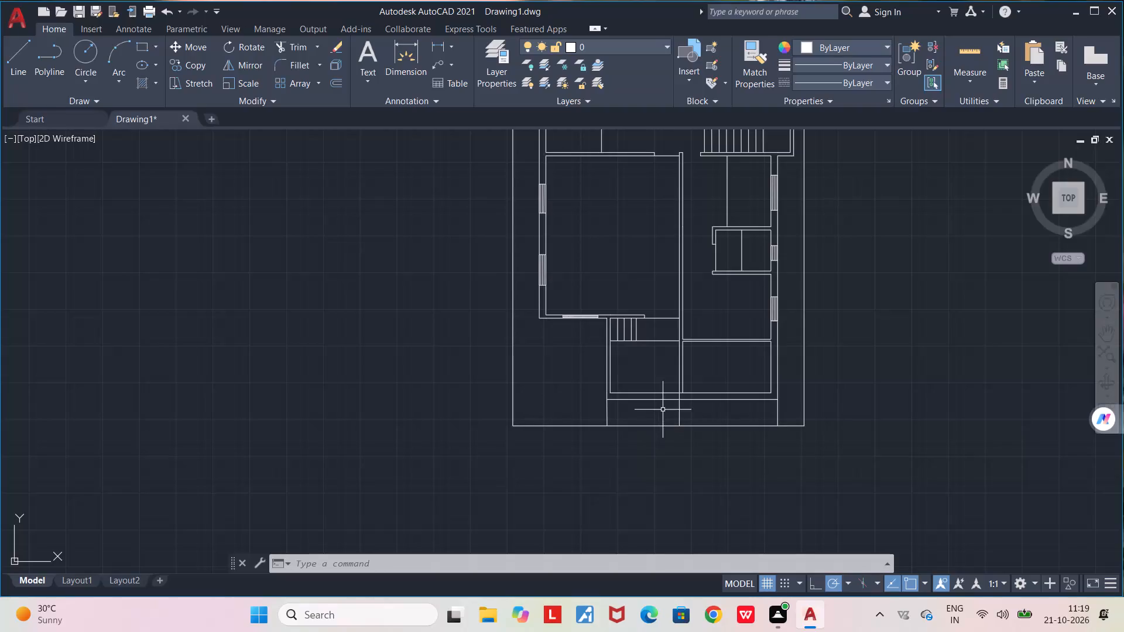
Draw short vertical lines from the southeast front room's inner southeast and southwest corners south past the outer front wall line.
scroll(663, 409, "up", 1)
scroll(612, 397, "up", 1)
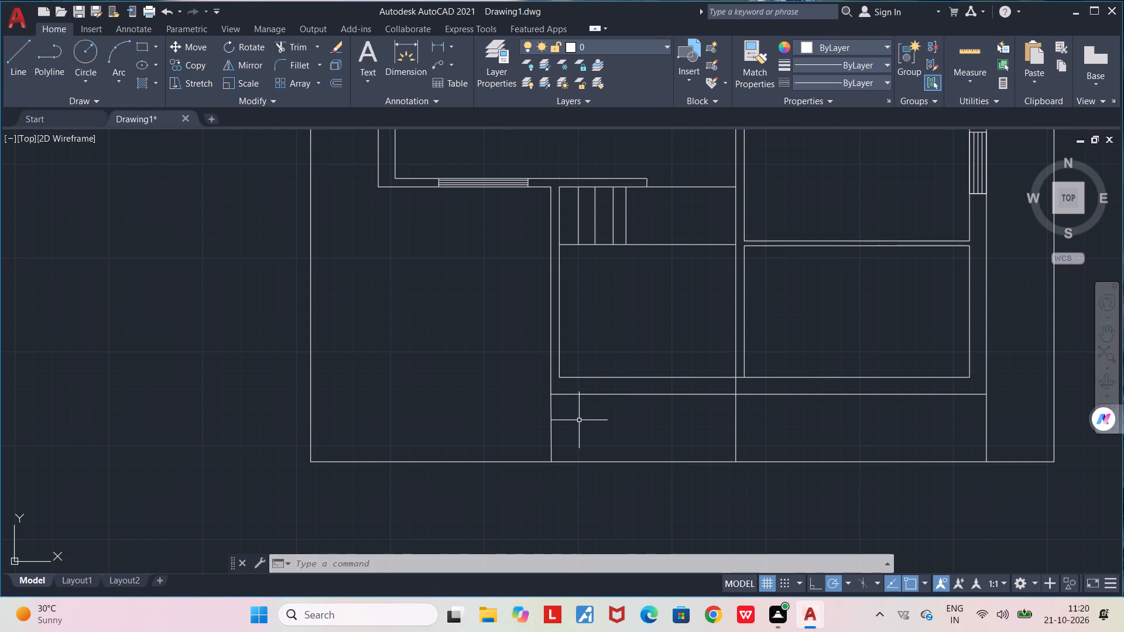
scroll(579, 420, "down", 2)
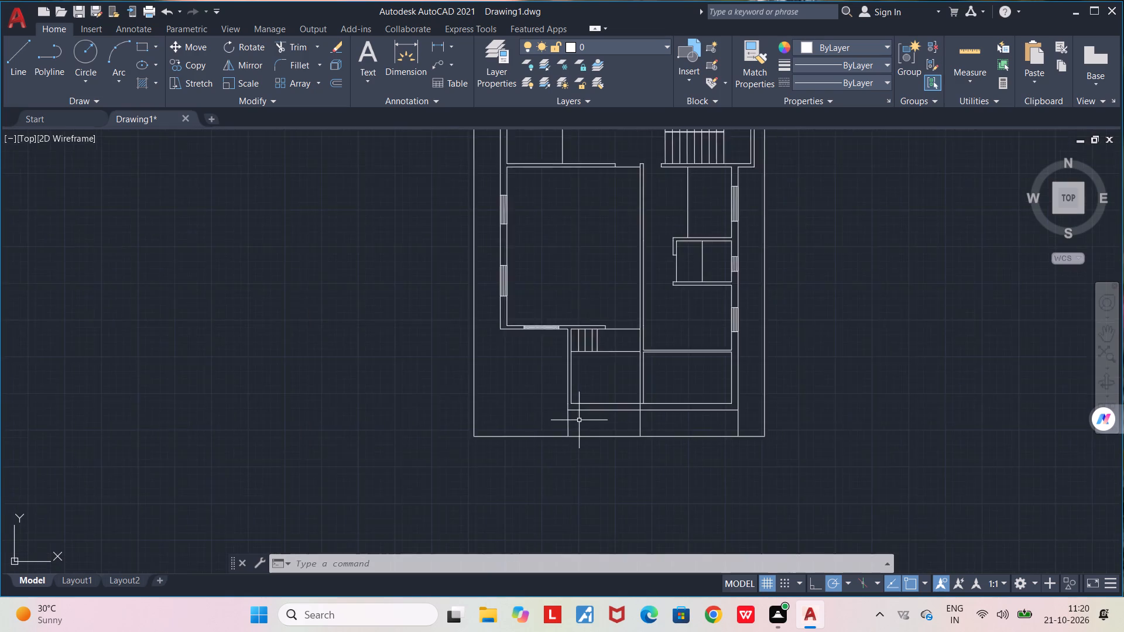
scroll(579, 420, "down", 1)
scroll(668, 412, "up", 2)
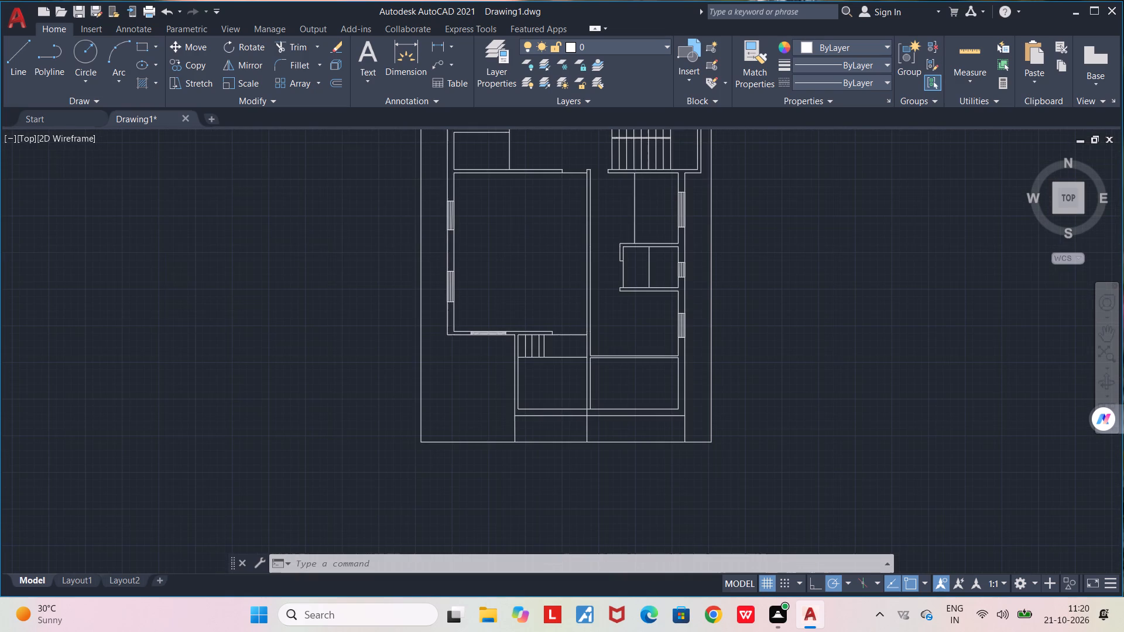
scroll(668, 412, "up", 2)
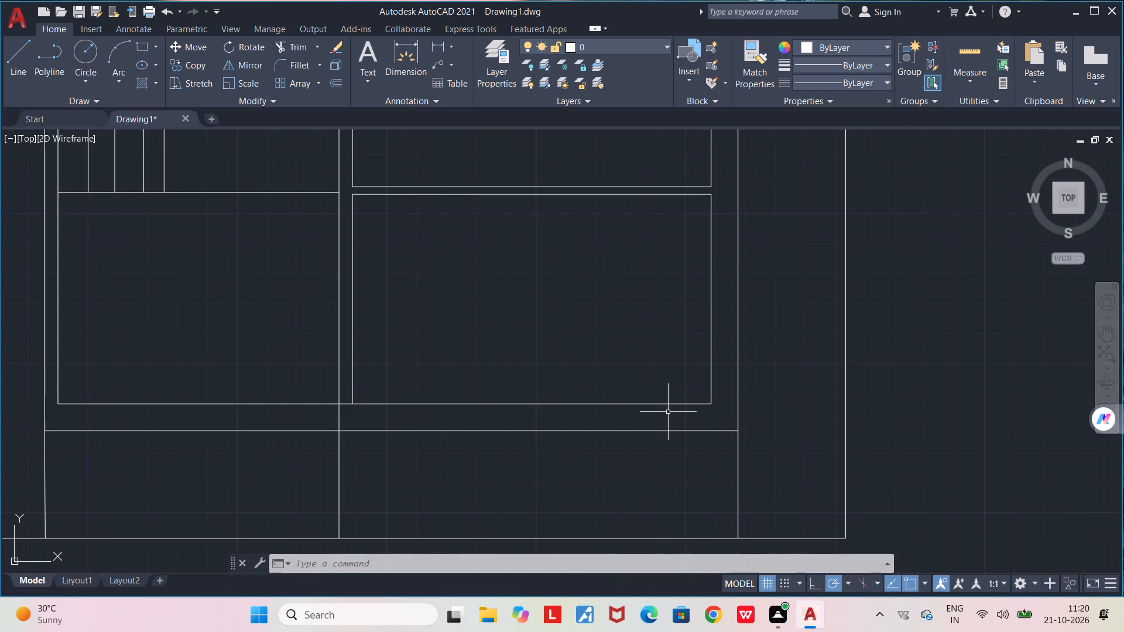
key("l")
key("Return")
left_click(710, 403)
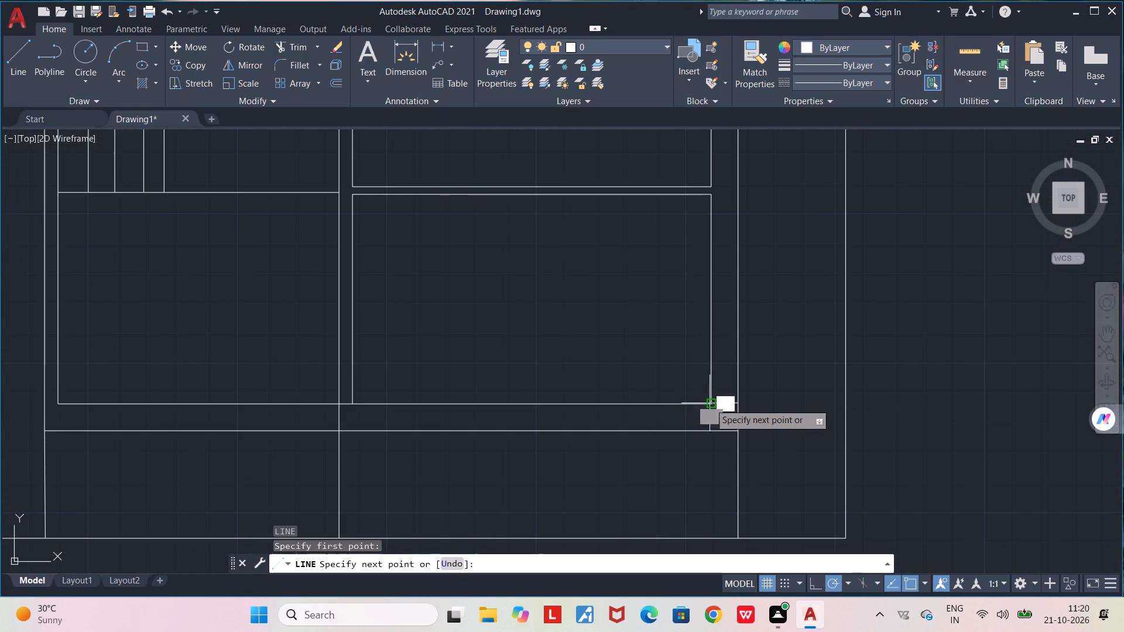
left_click(707, 452)
key("space")
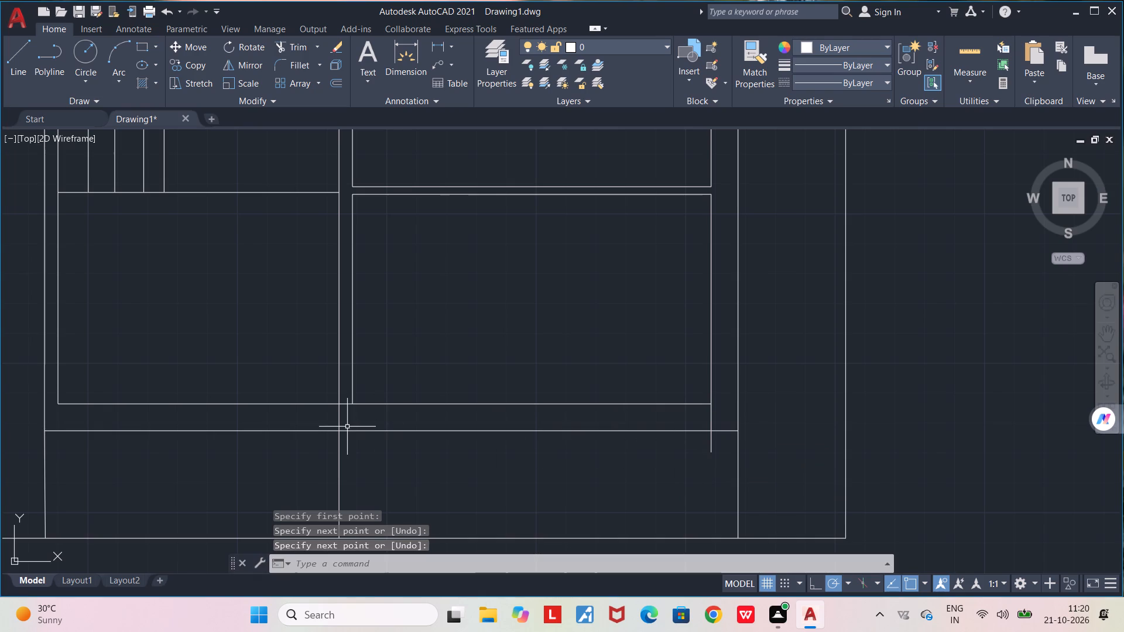
key("l")
key("Return")
left_click(351, 403)
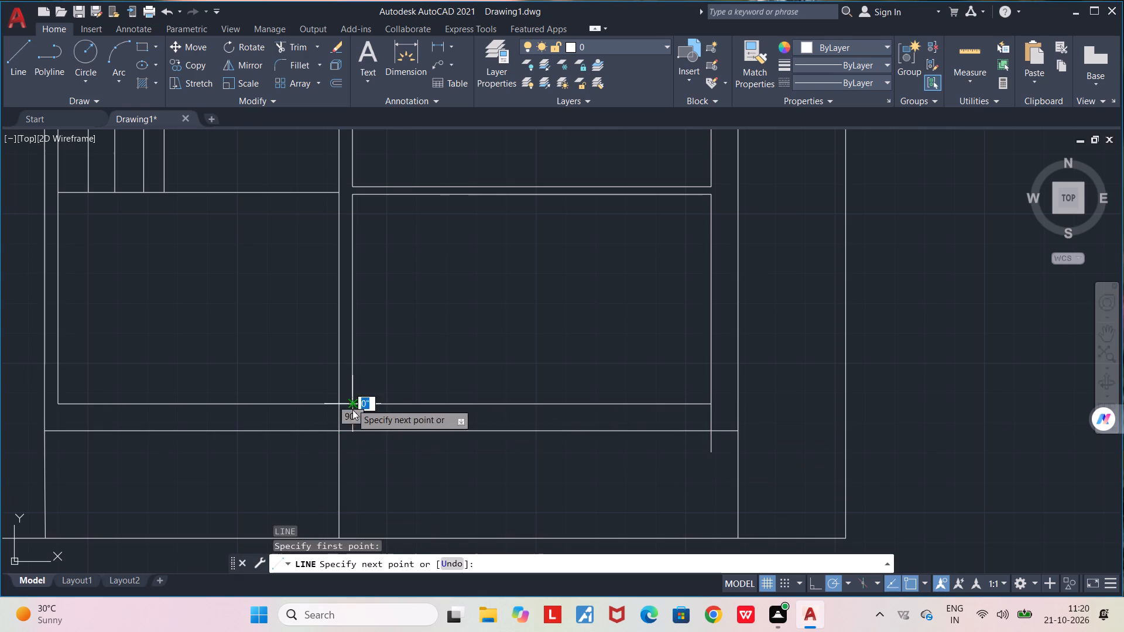
left_click(354, 445)
key("space")
Trim the southeast front room's inner south wall line and both new vertical lines' overhangs below the outer wall line.
type("TR")
key("Return")
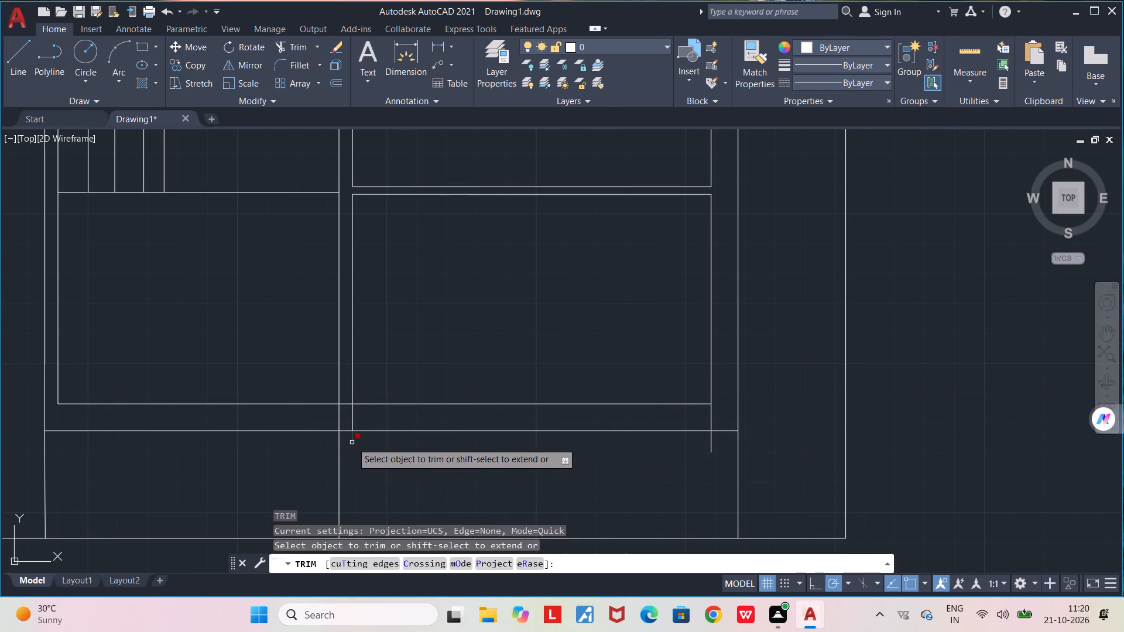
left_click(352, 442)
left_click(344, 403)
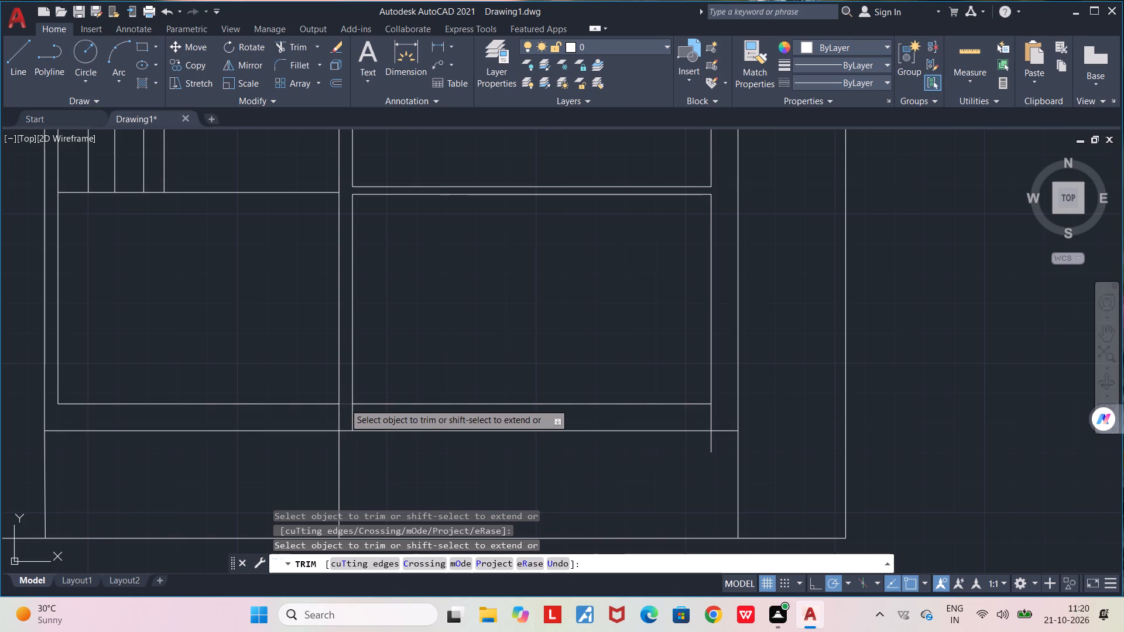
left_click(462, 404)
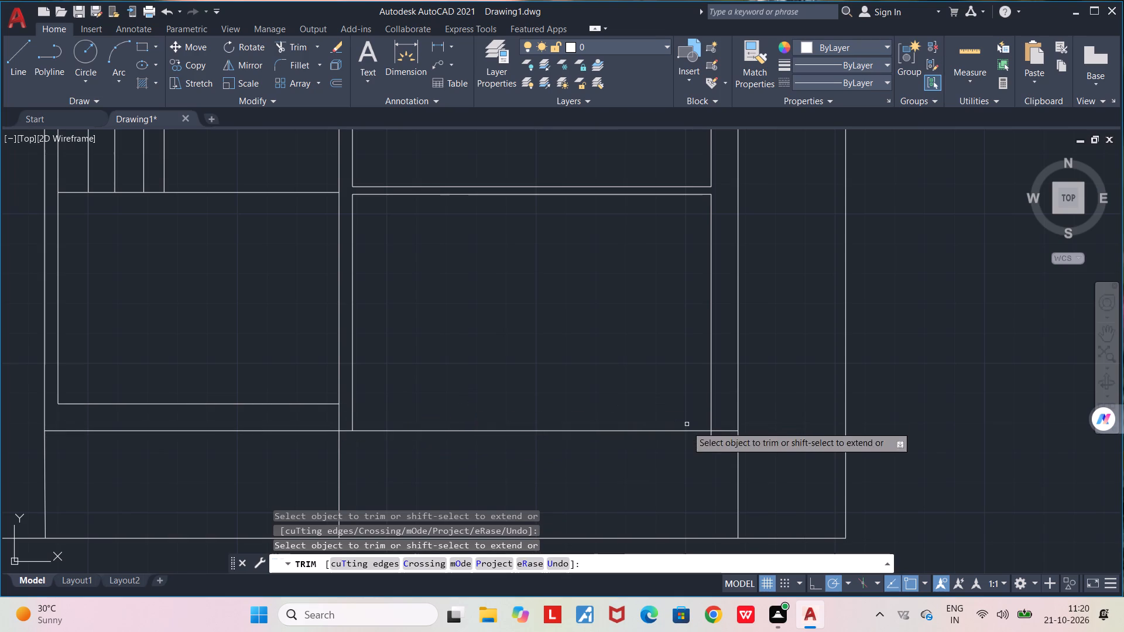
left_click(712, 442)
scroll(678, 468, "down", 2)
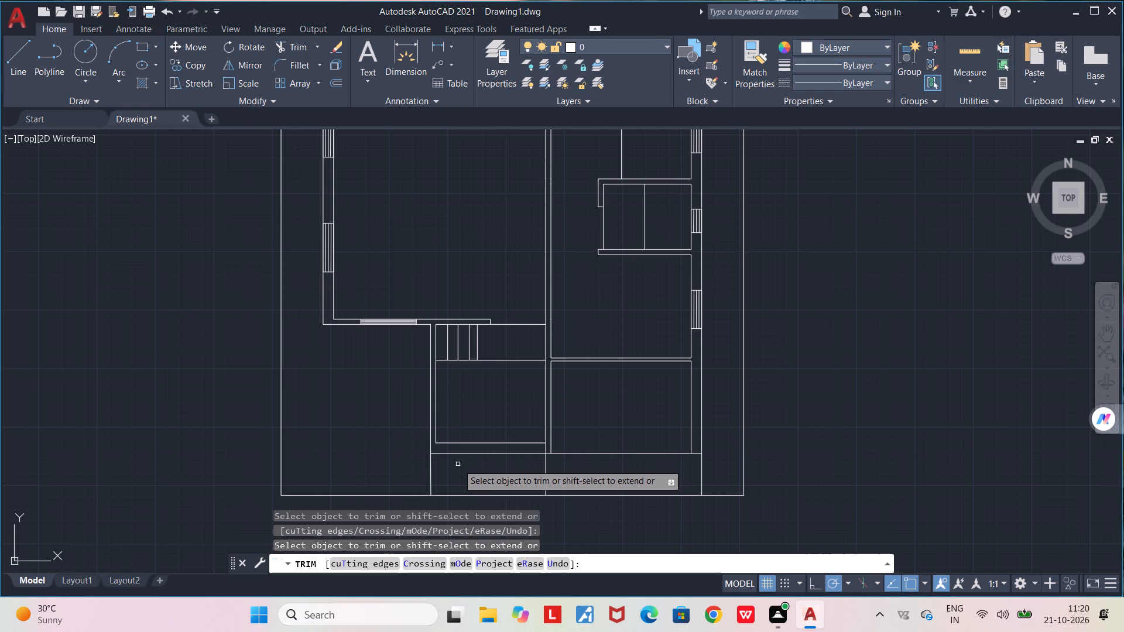
key("Escape")
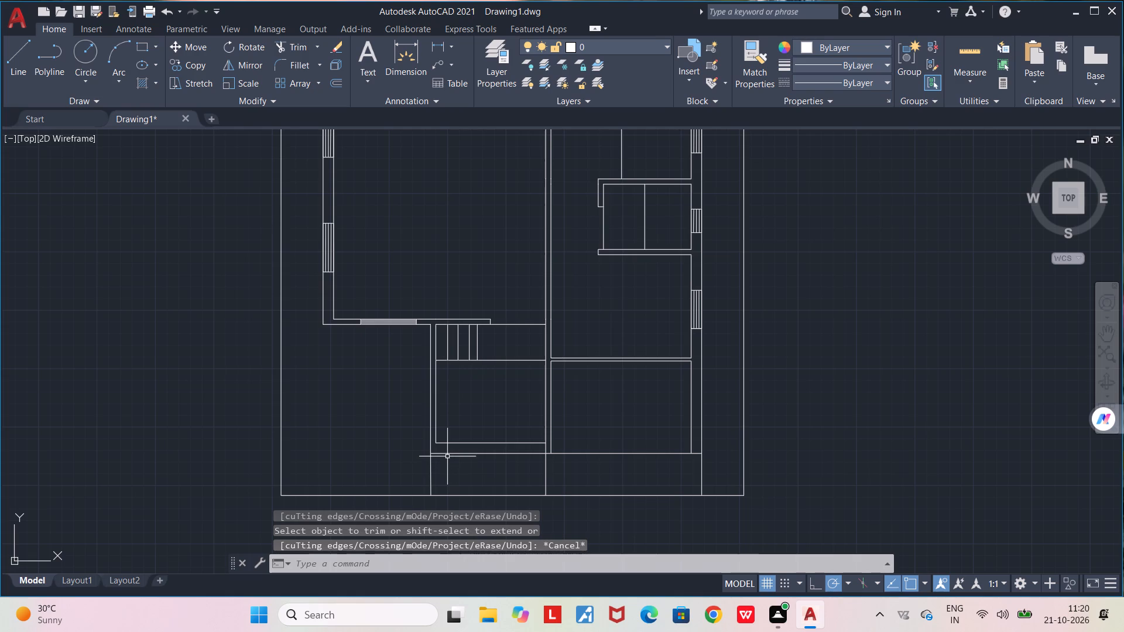
Draw a horizontal line from the inner southwest corner of the front room below the steps west past the outer wall.
key("l")
key("Return")
scroll(443, 454, "up", 2)
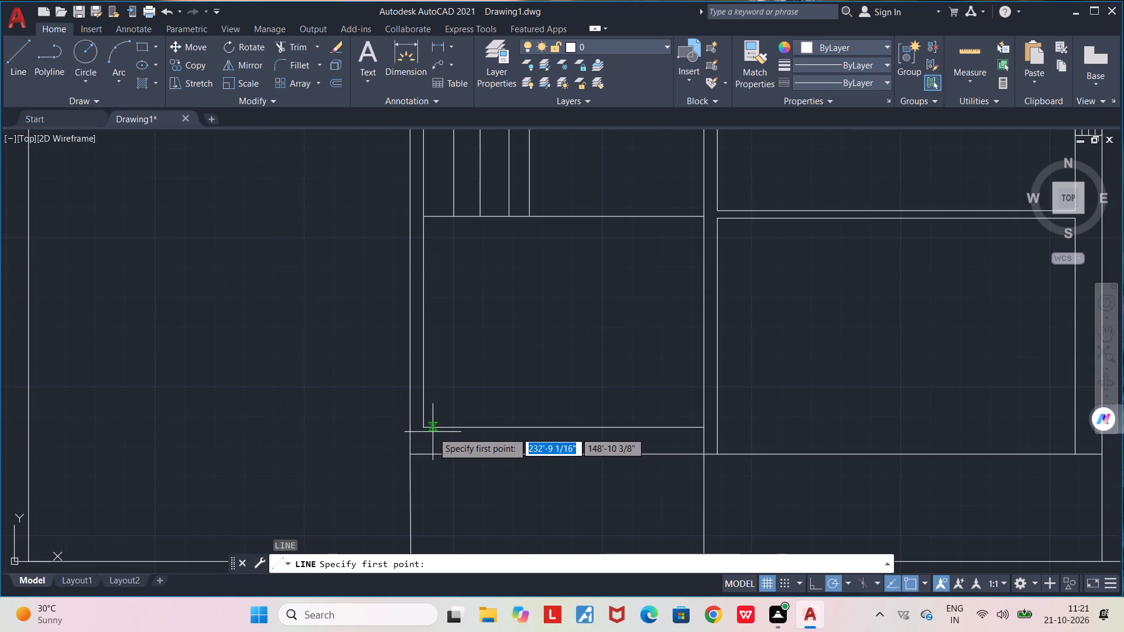
left_click(421, 427)
left_click(362, 422)
key("space")
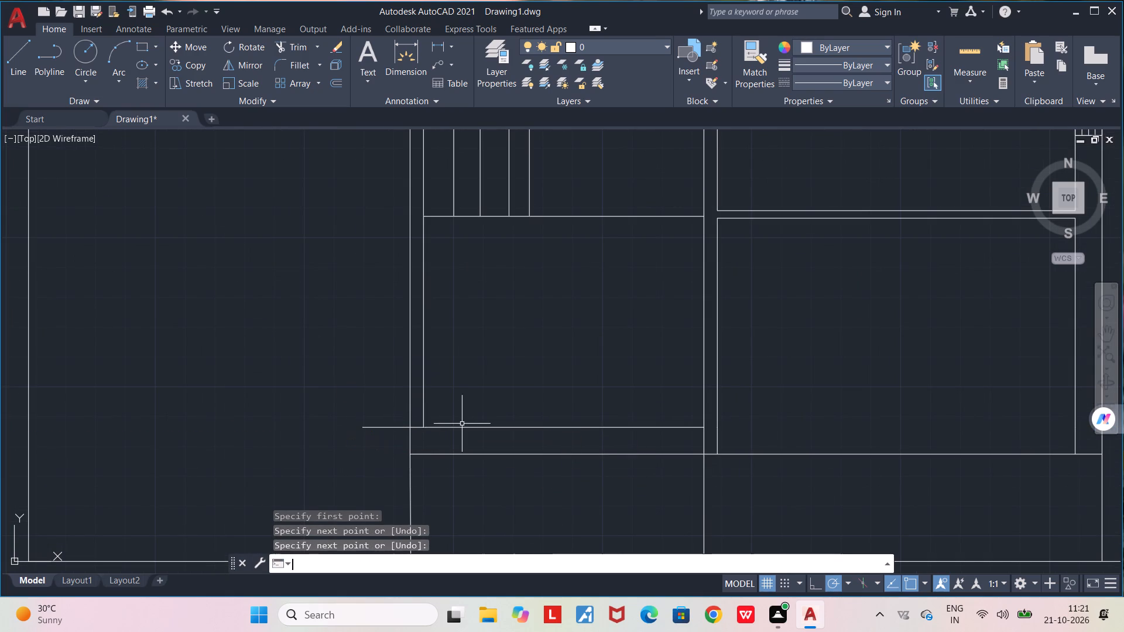
Trim the new line's western overhang and both south wall lines of the front room below the steps.
type("TR")
key("Return")
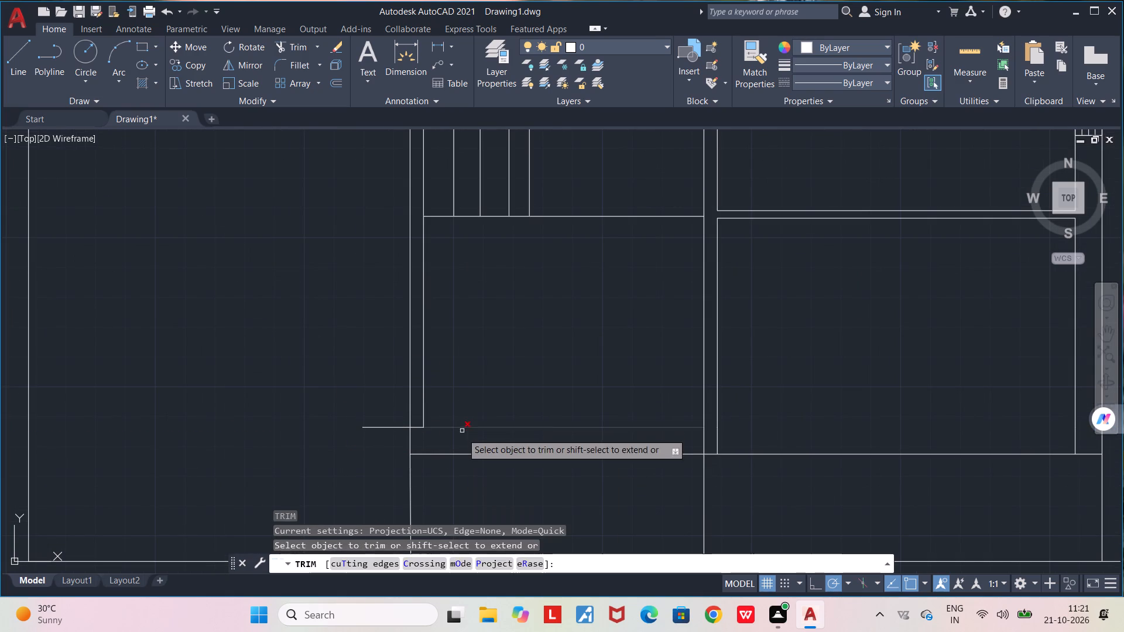
left_click(390, 429)
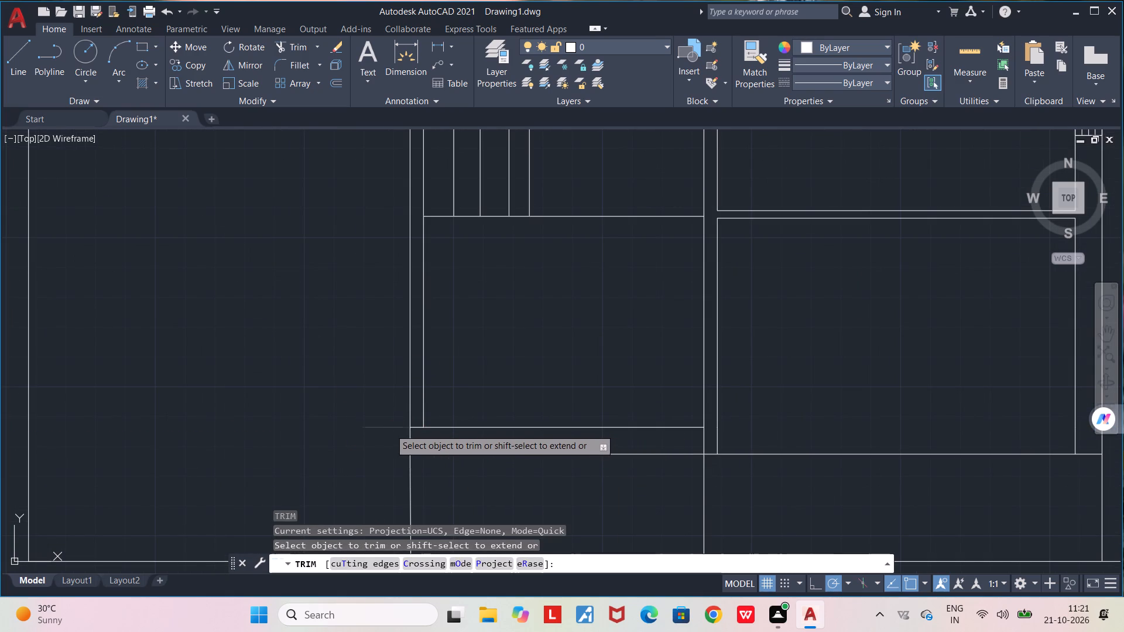
left_click(486, 454)
scroll(486, 456, "down", 2)
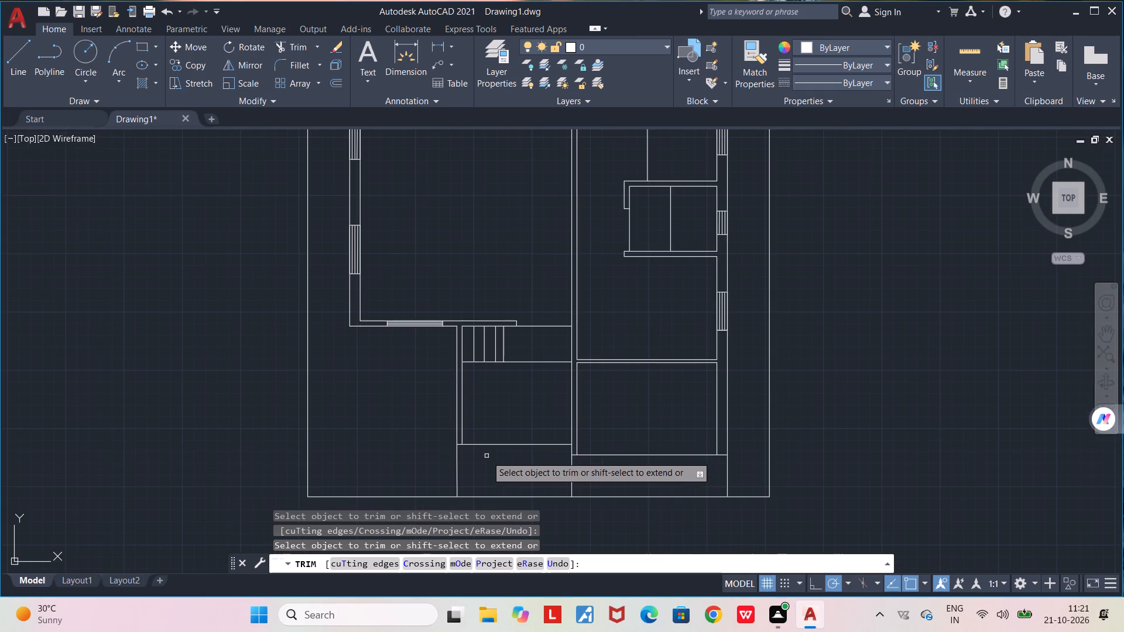
middle_click_drag(487, 468, 557, 420)
scroll(557, 420, "down", 2)
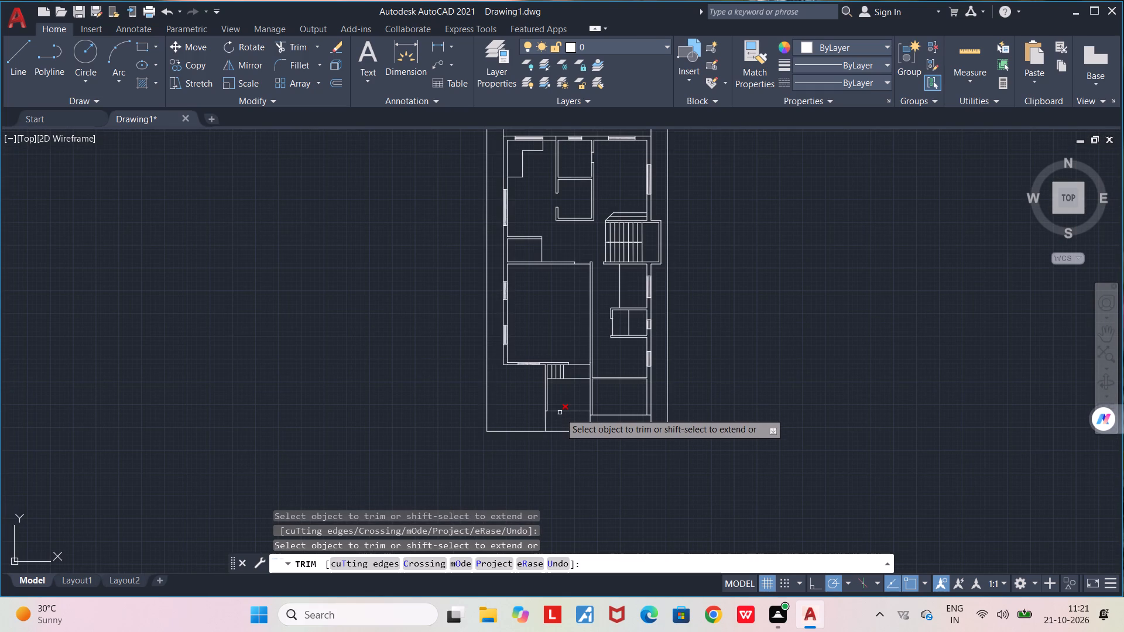
left_click(560, 413)
Draw a horizontal line about 1'-3" long from the west end of the line below the steps west across the wall.
scroll(542, 396, "up", 3)
middle_click_drag(534, 385, 534, 411)
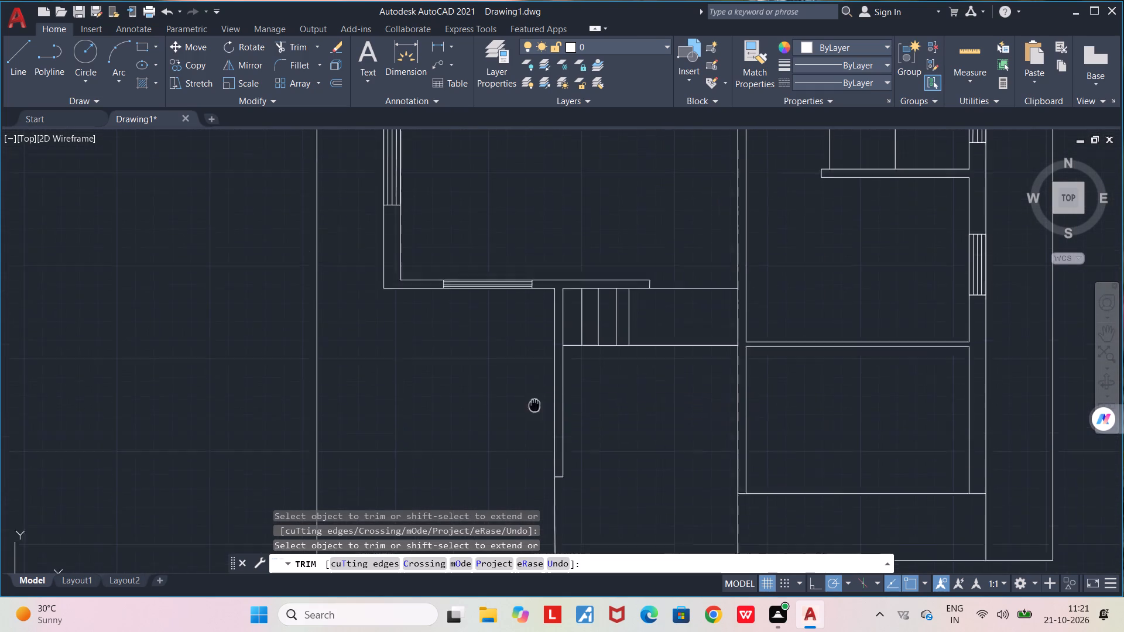
middle_click_drag(534, 411, 530, 447)
key("l")
key("Return")
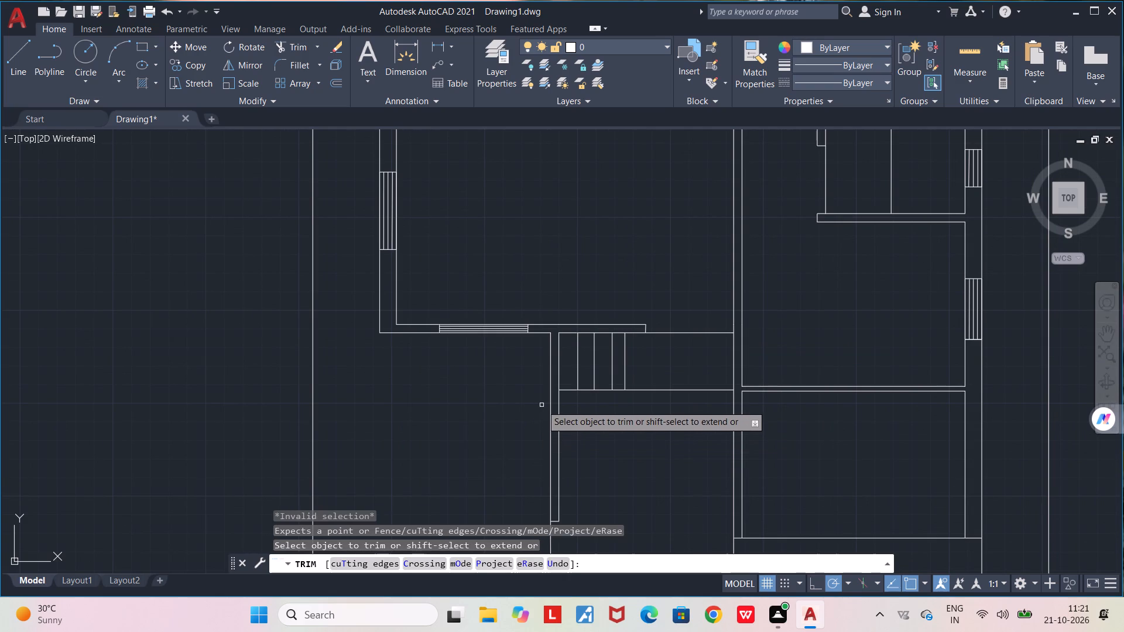
key("Escape")
key("l")
key("Return")
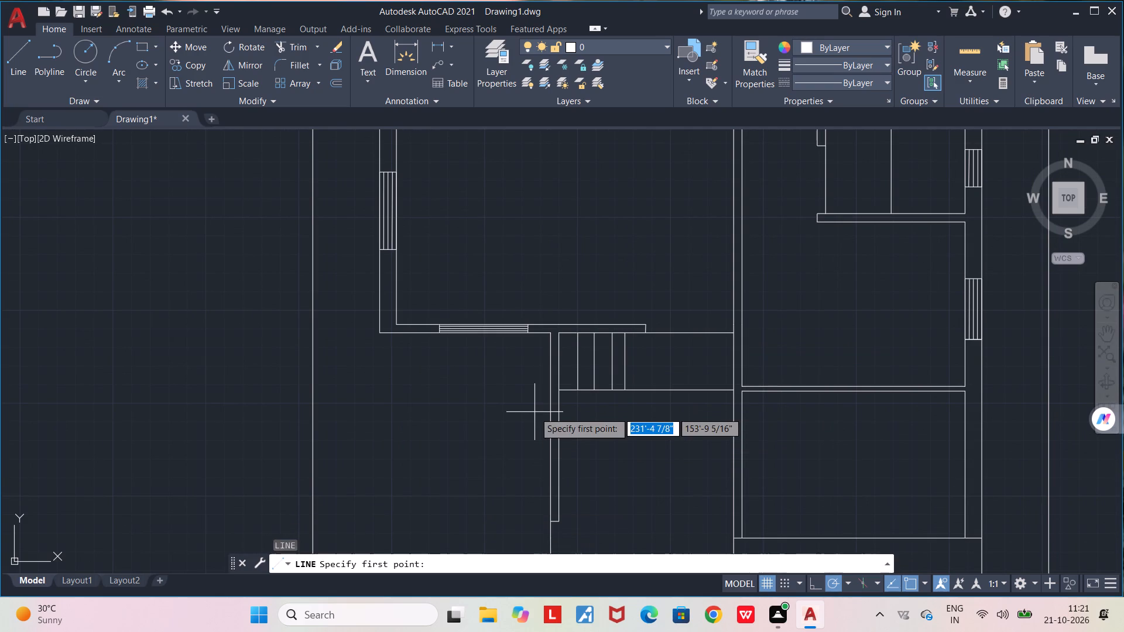
left_click(562, 391)
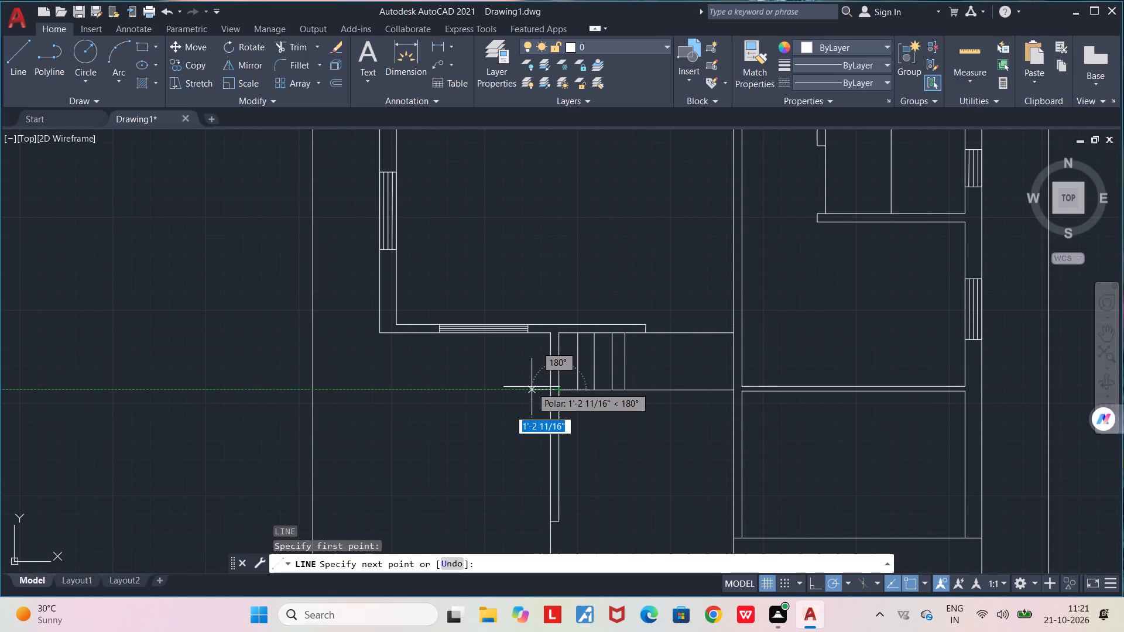
left_click(532, 387)
key("space")
Trim the new line's western overhang, the inner west wall line south of the steps and the short stub at its end.
type("TR")
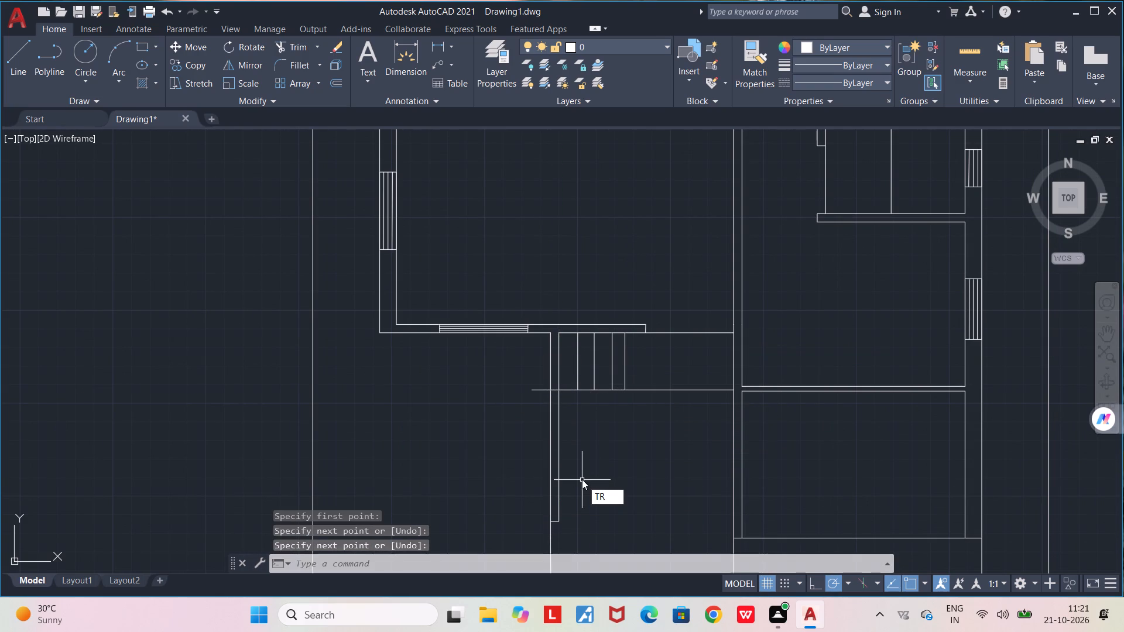
key("Return")
left_click(536, 389)
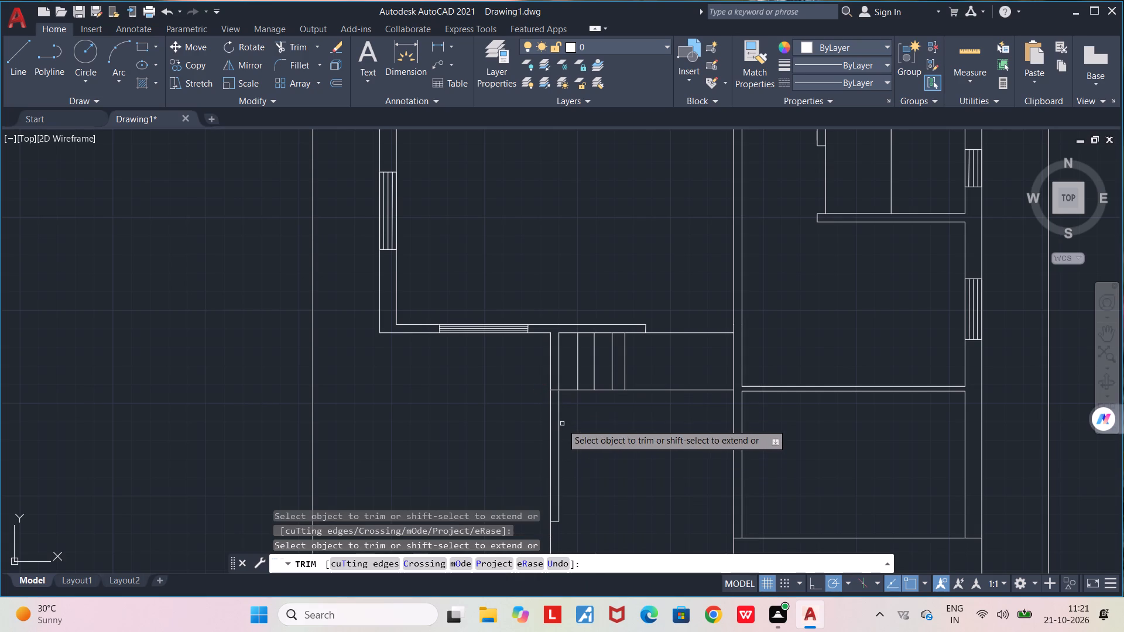
left_click(558, 418)
left_click(556, 523)
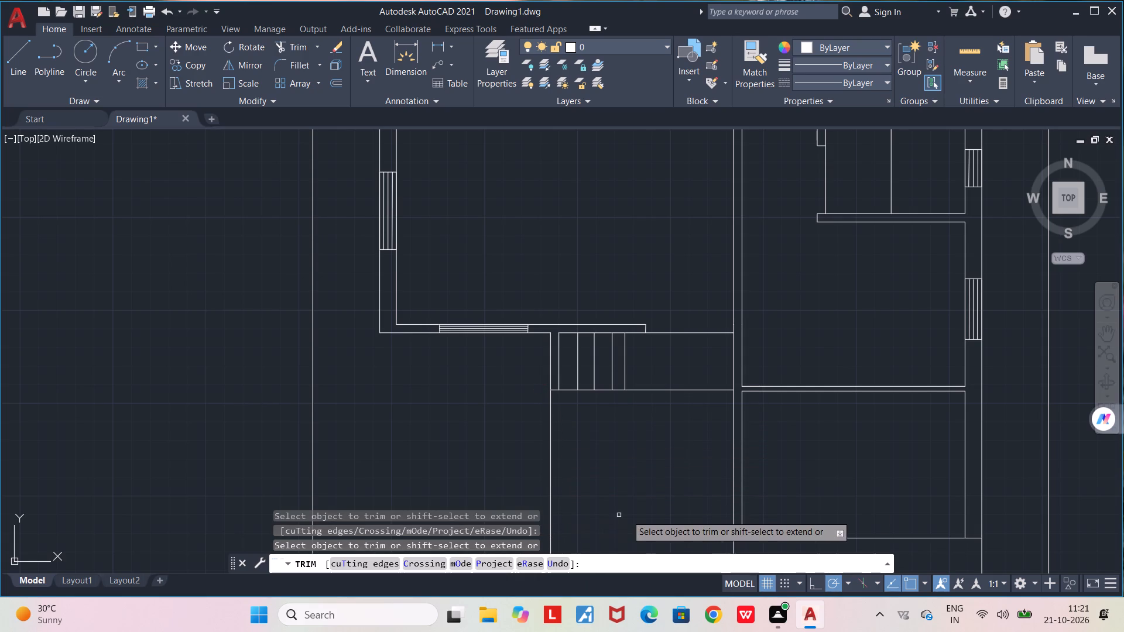
scroll(658, 493, "down", 2)
middle_click_drag(648, 510, 652, 449)
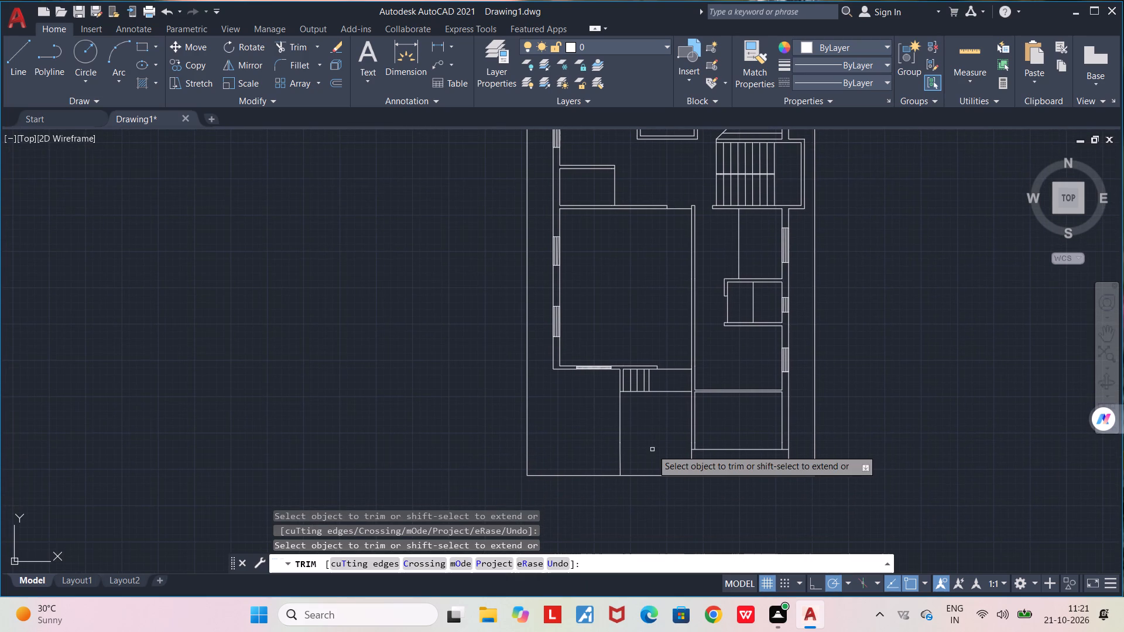
key("space")
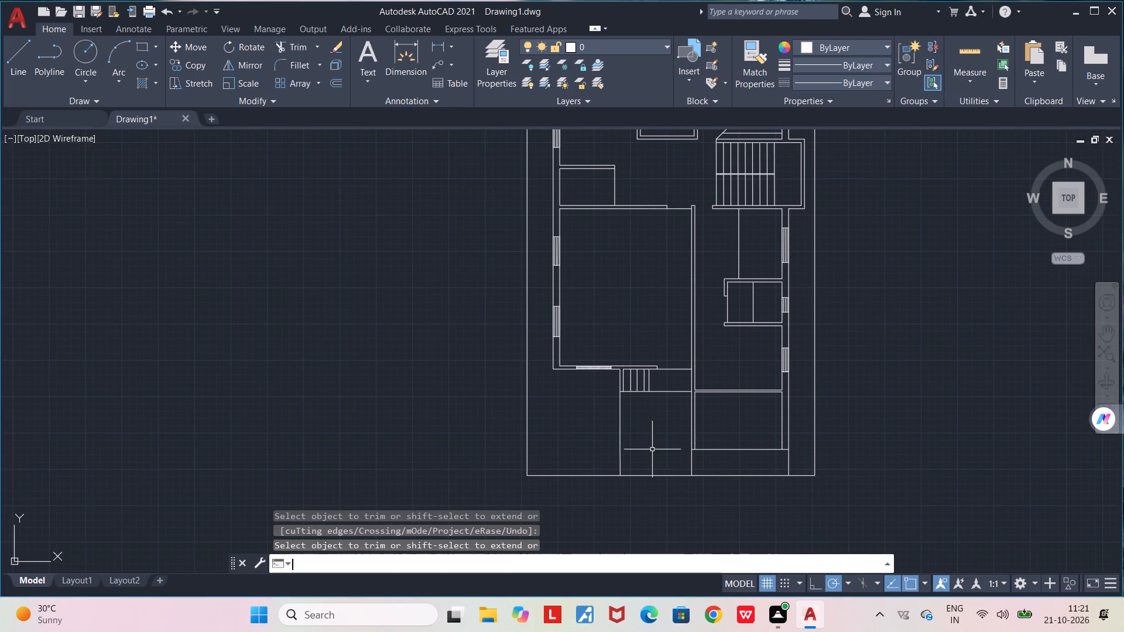
key("space")
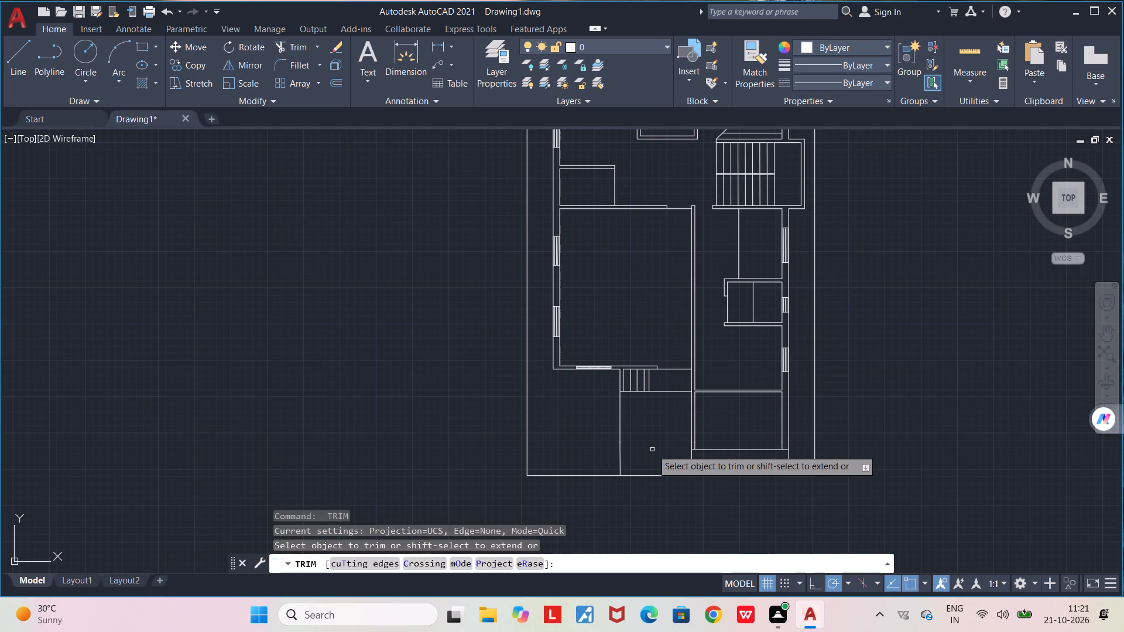
key("Escape")
Hatch the front area between the steps and the south plot boundary with the ANSI32 pattern.
key("h")
key("Return")
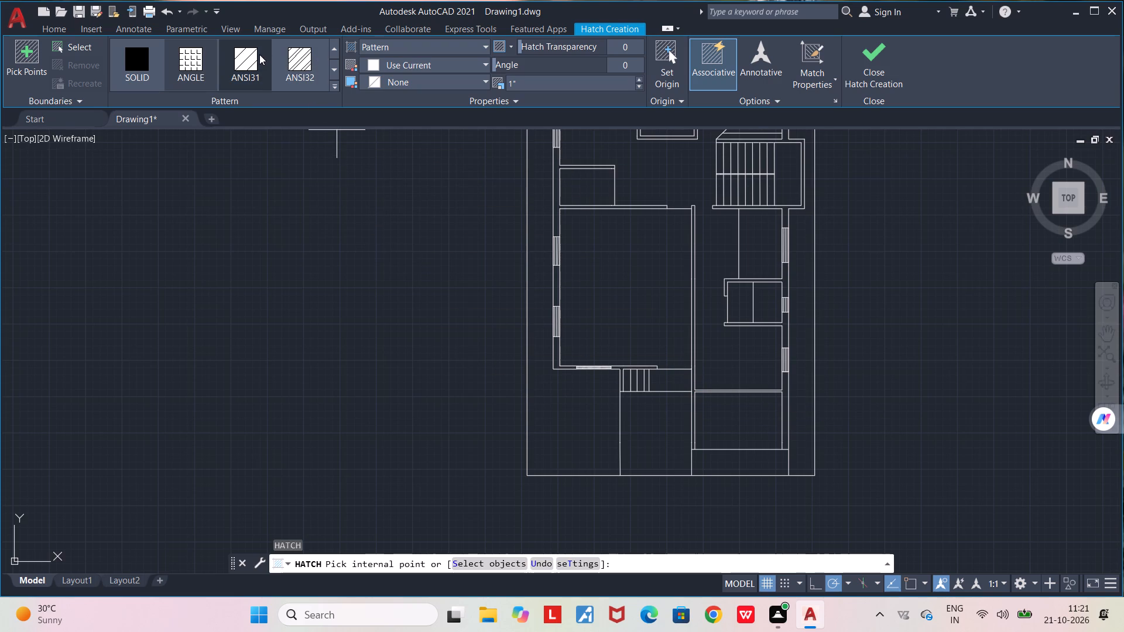
left_click(234, 61)
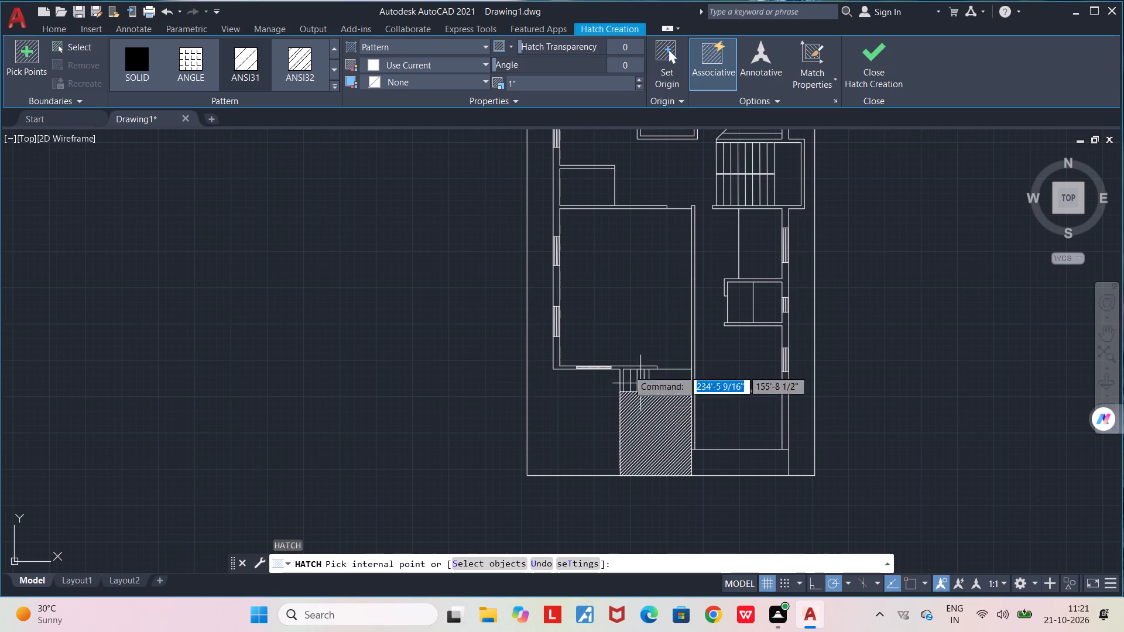
left_click(300, 64)
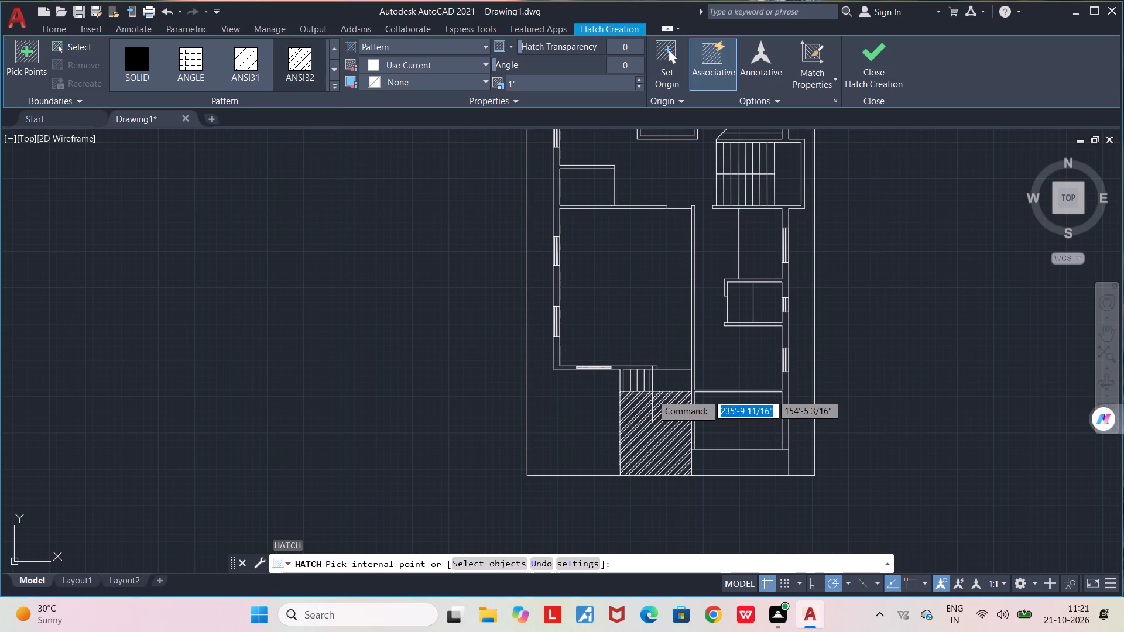
left_click(652, 394)
scroll(626, 445, "down", 1)
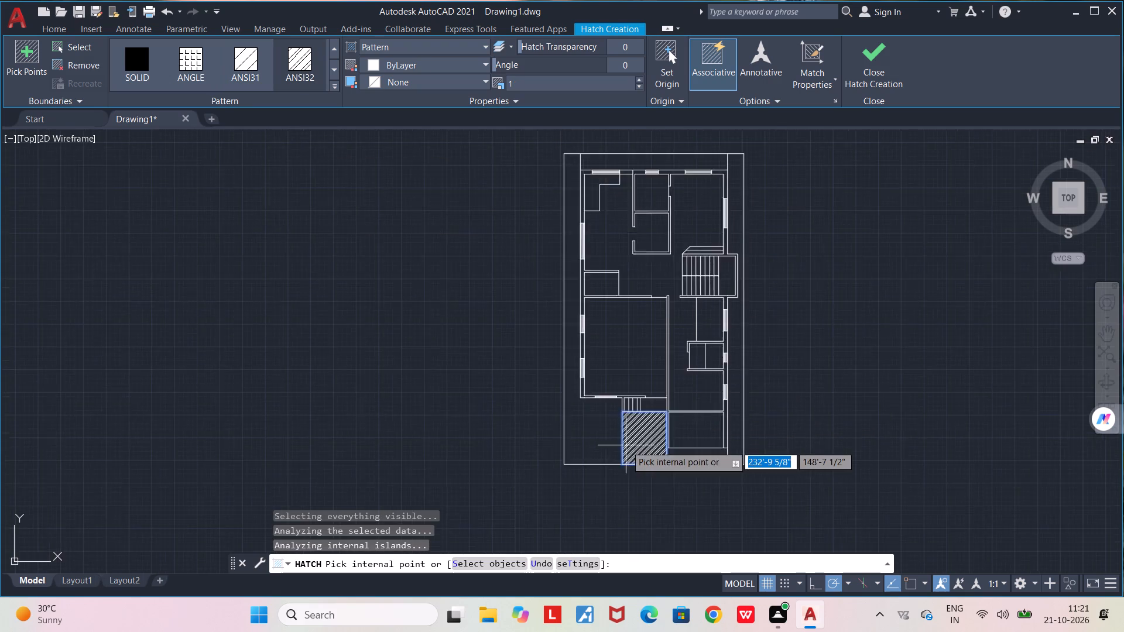
scroll(626, 445, "down", 1)
left_click(873, 66)
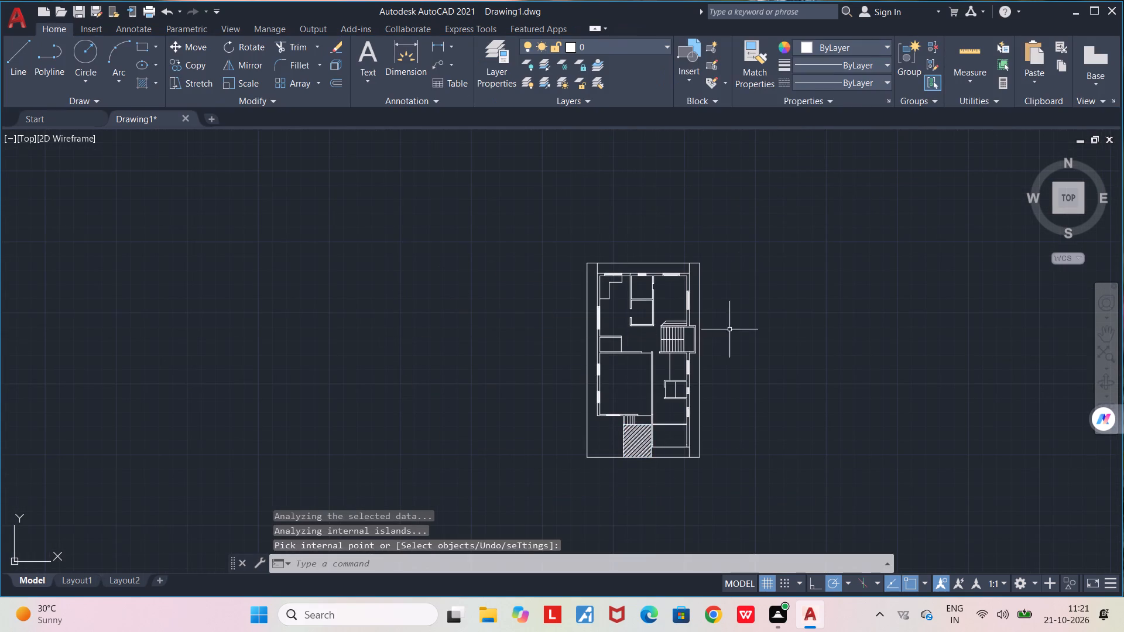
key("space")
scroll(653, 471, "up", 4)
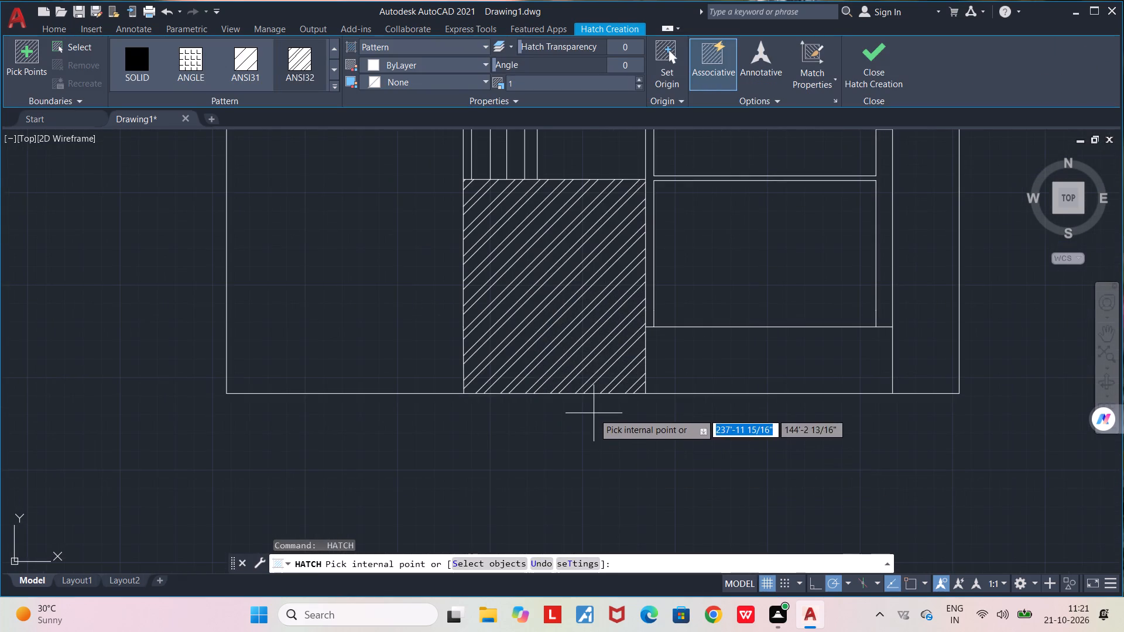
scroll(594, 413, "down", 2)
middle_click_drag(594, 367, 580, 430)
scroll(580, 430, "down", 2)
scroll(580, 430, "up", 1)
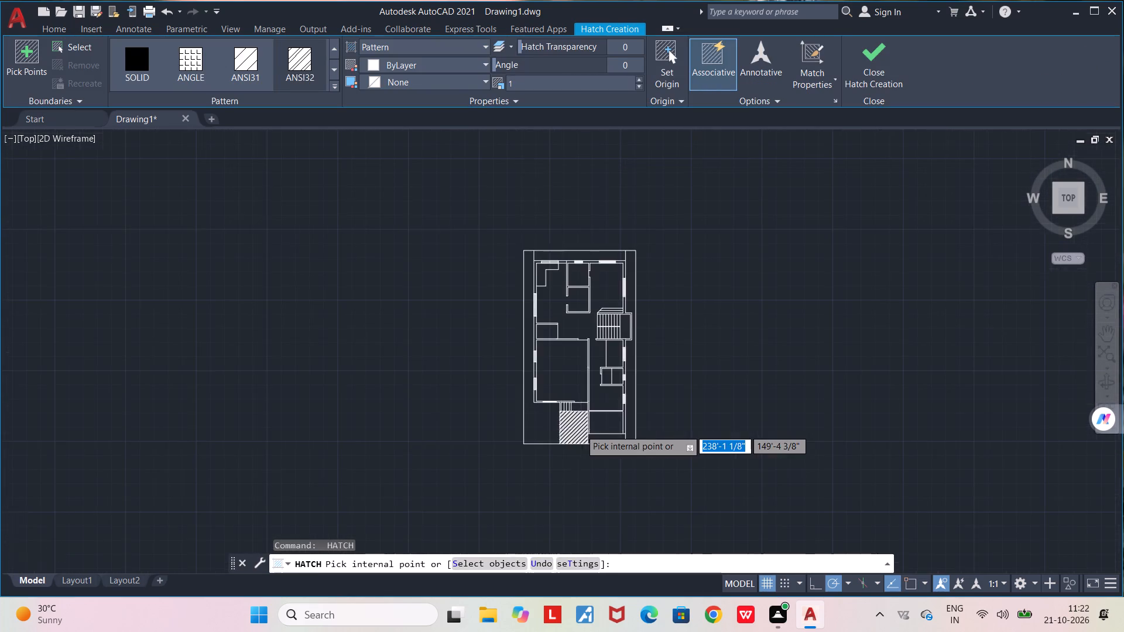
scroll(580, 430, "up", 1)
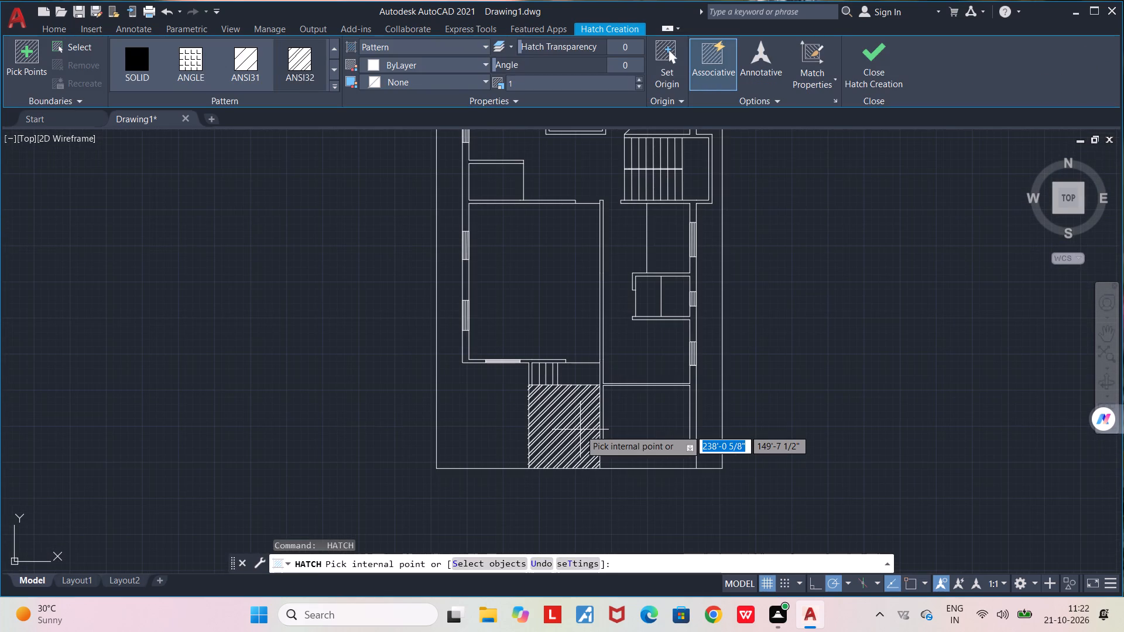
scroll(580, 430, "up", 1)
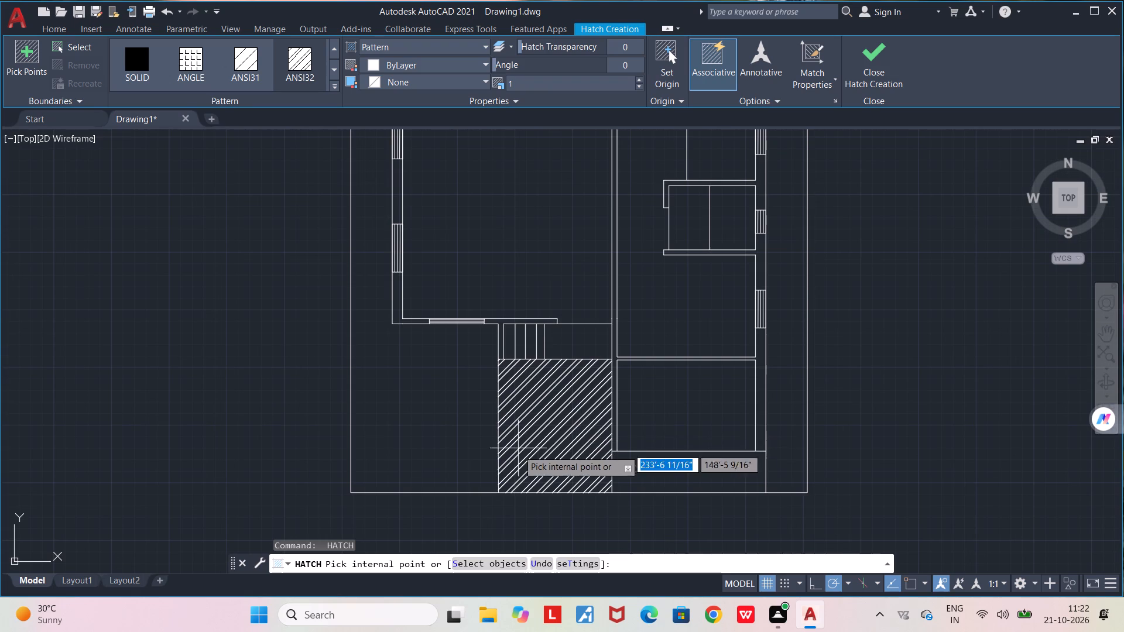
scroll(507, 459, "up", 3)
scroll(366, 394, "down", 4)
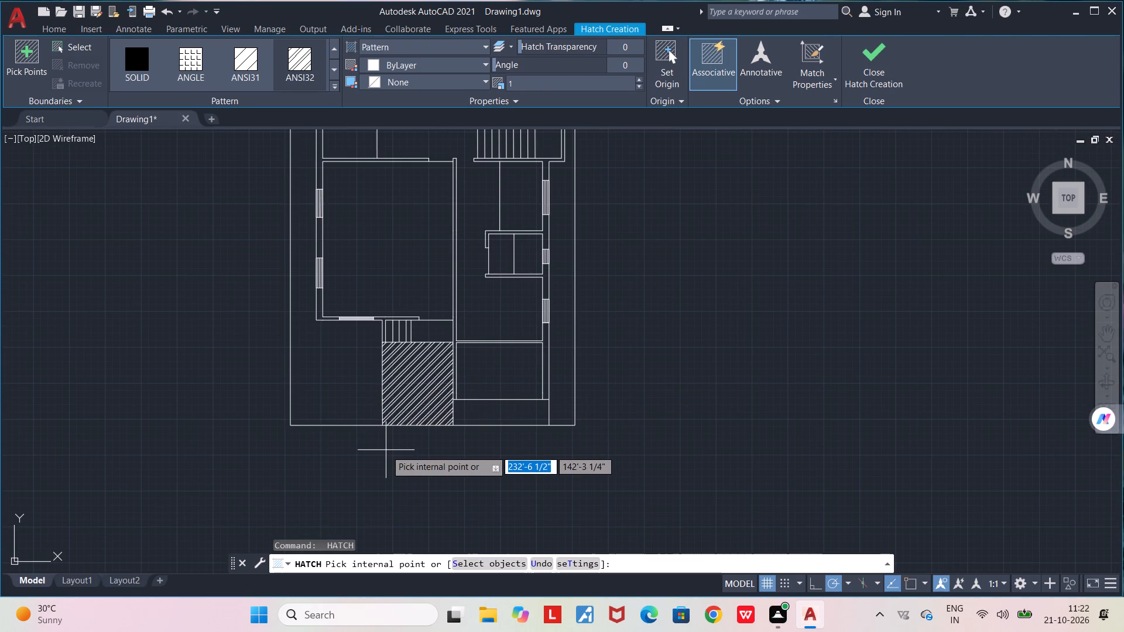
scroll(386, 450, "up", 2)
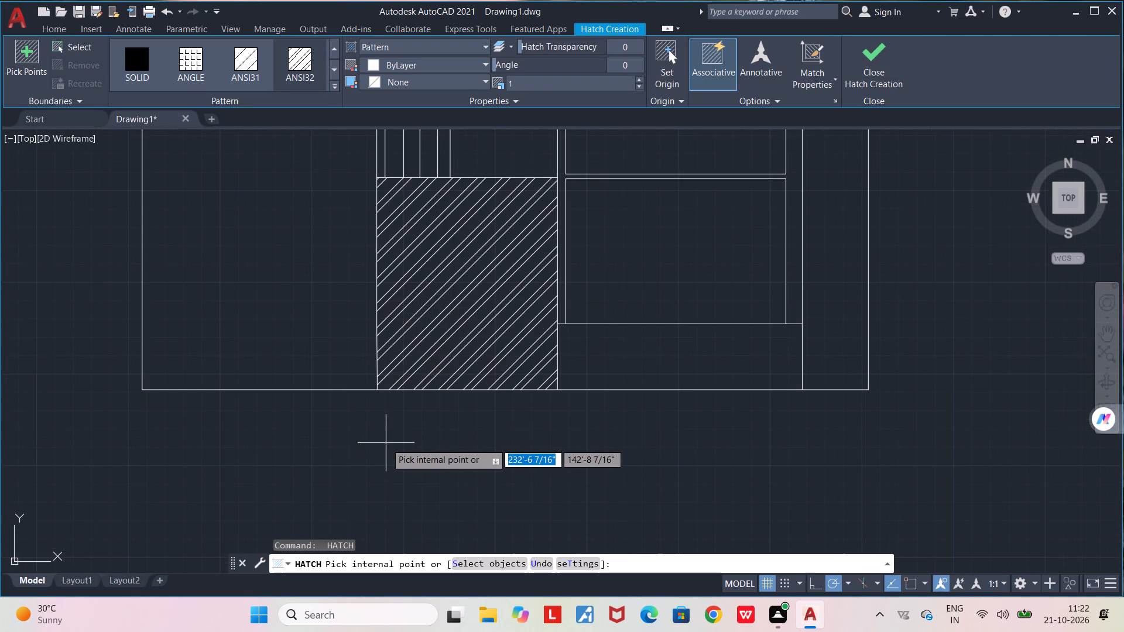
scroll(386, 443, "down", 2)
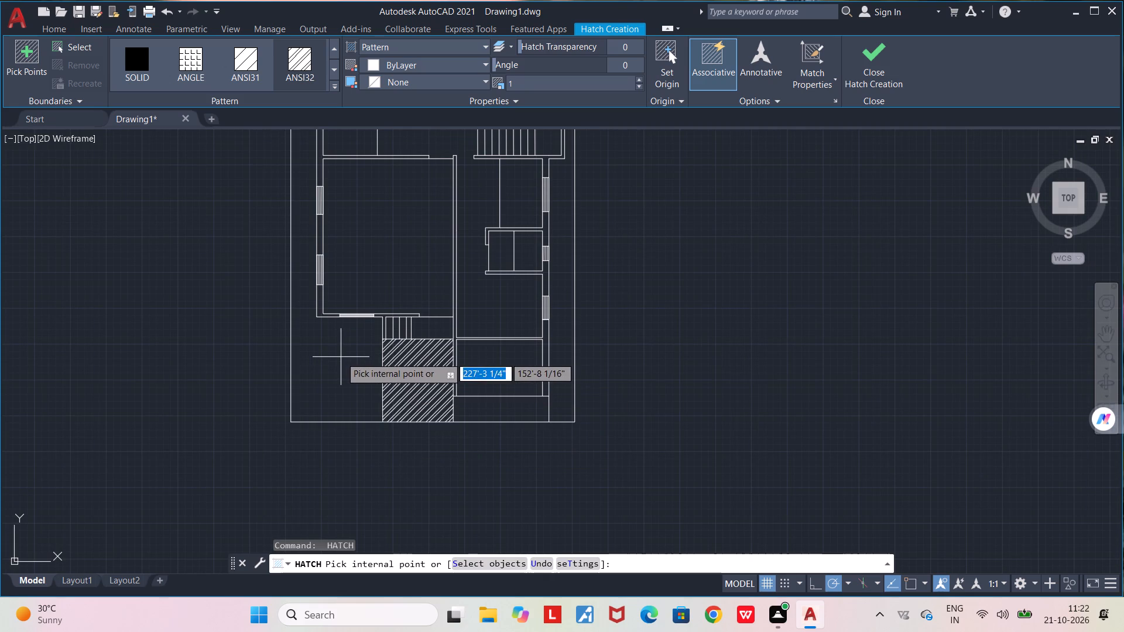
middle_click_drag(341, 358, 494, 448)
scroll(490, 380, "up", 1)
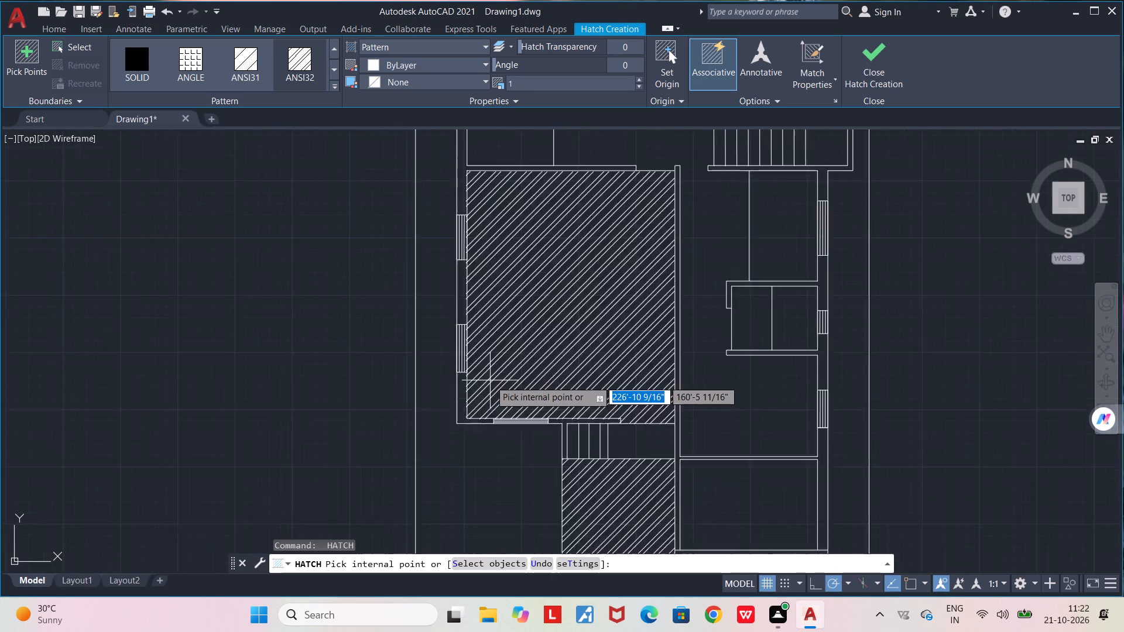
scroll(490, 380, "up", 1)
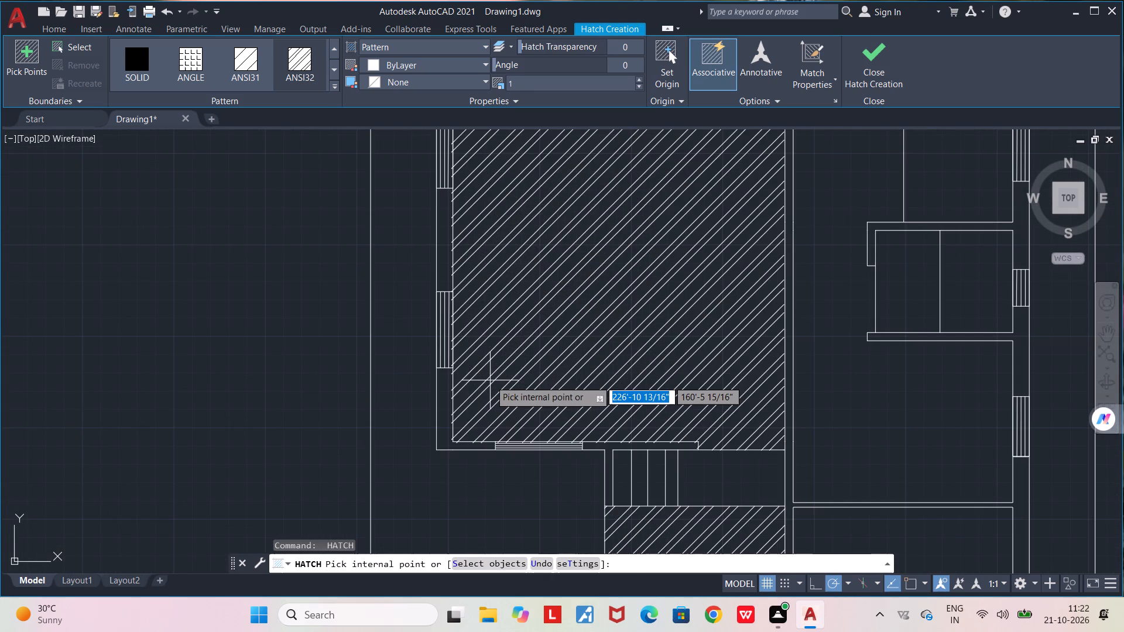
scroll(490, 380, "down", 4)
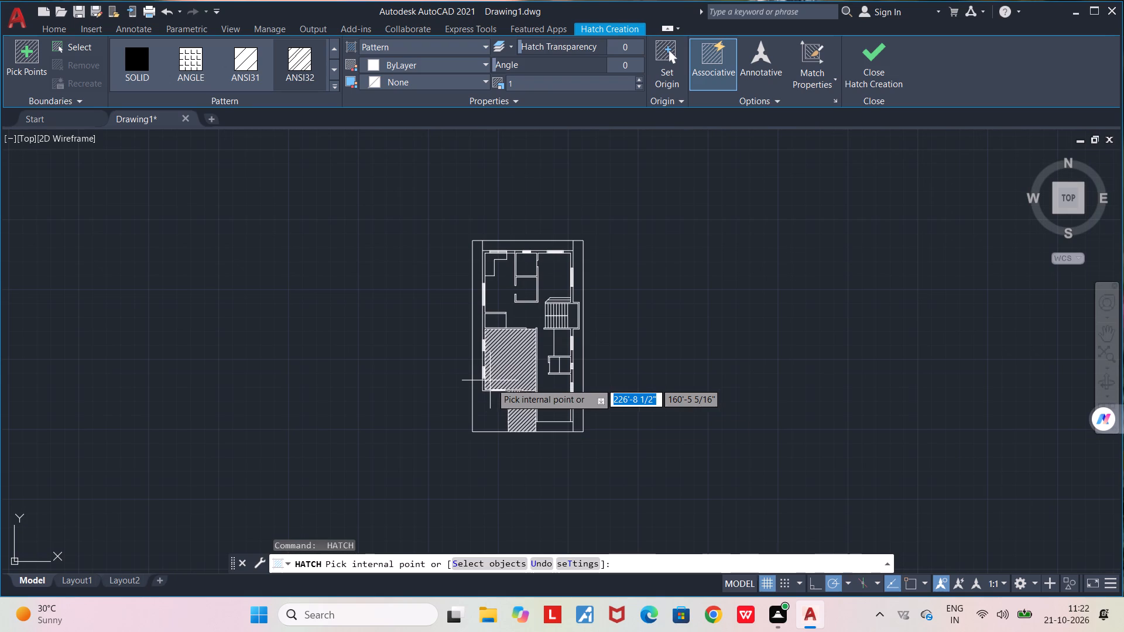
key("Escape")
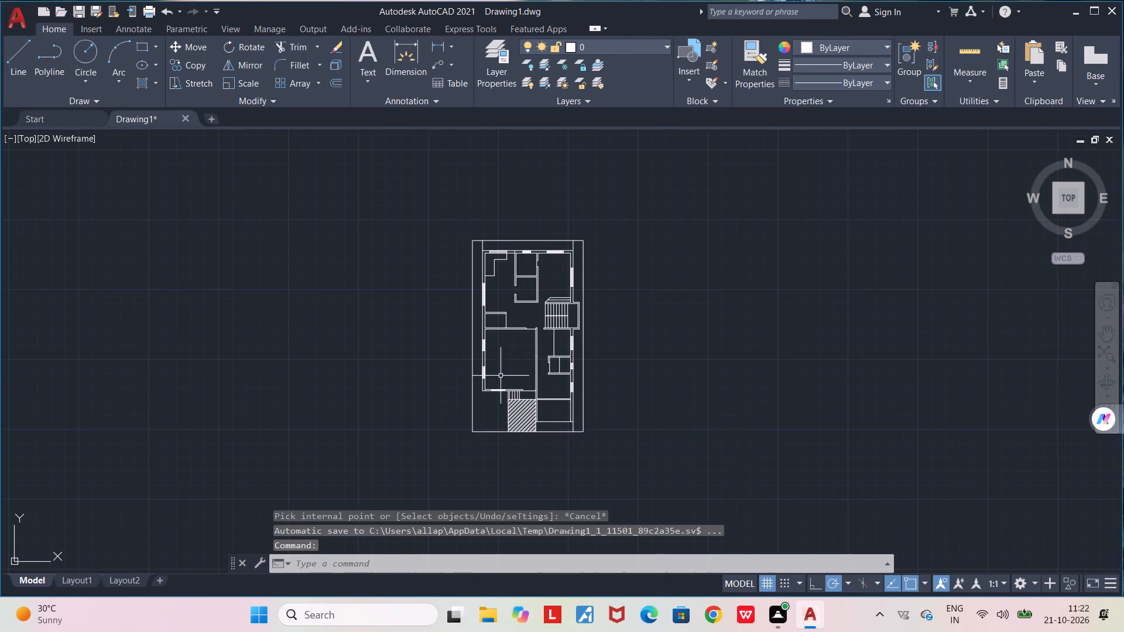
Insert the Bed - Queen block from the Home - Space Planner library at scale 1 in the empty area west of the plan.
scroll(522, 329, "up", 2)
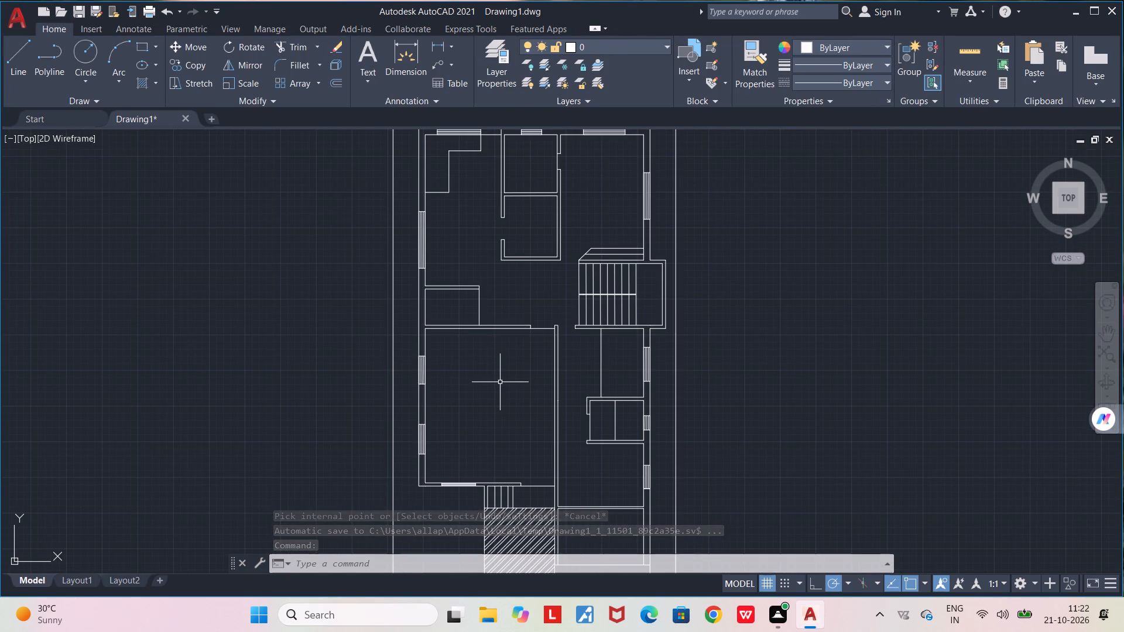
middle_click_drag(486, 407, 516, 325)
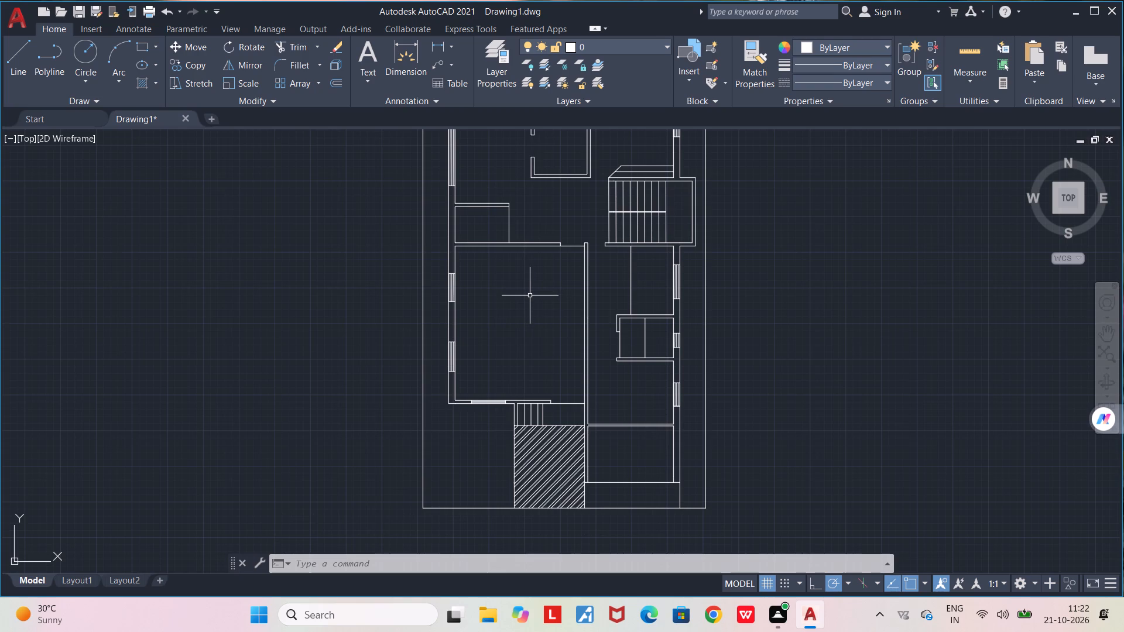
key("ctrl+2")
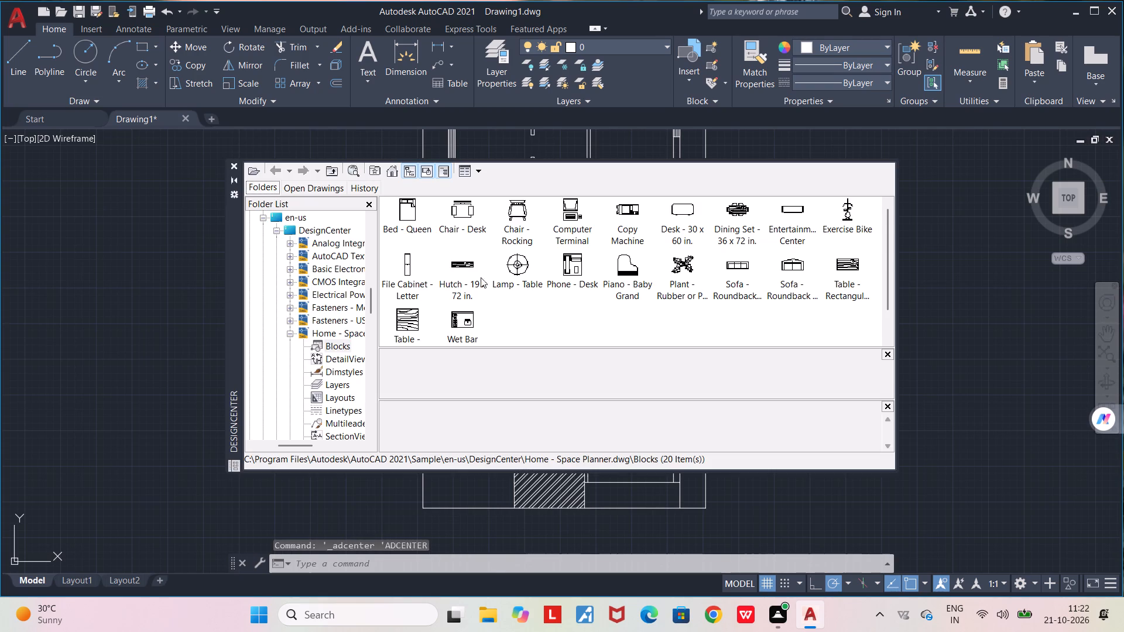
double_click(405, 215)
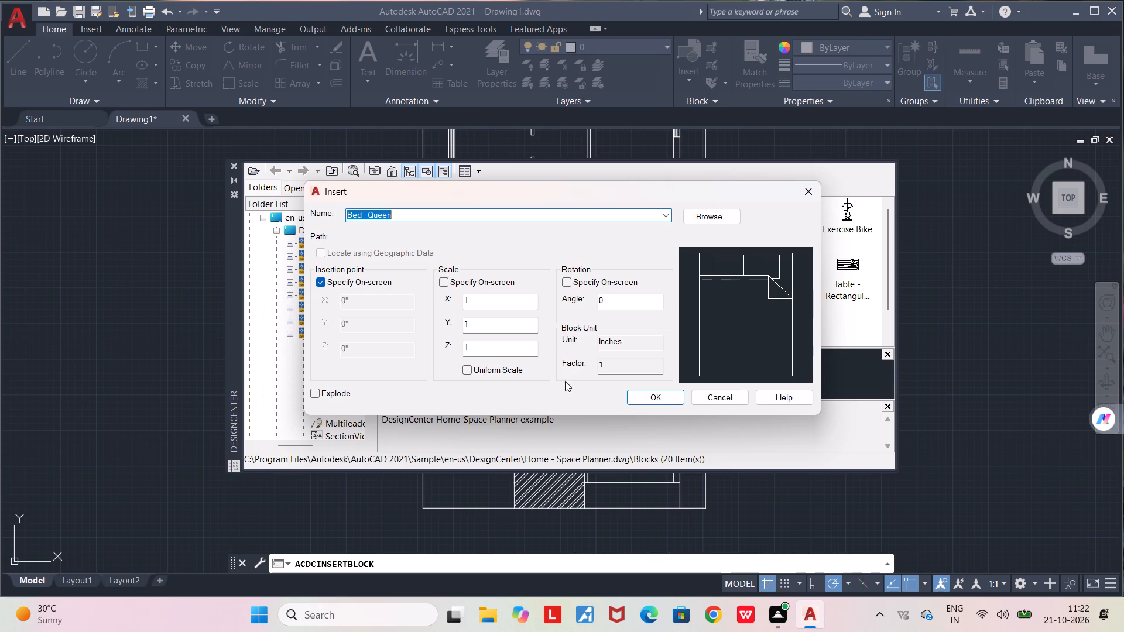
left_click(653, 397)
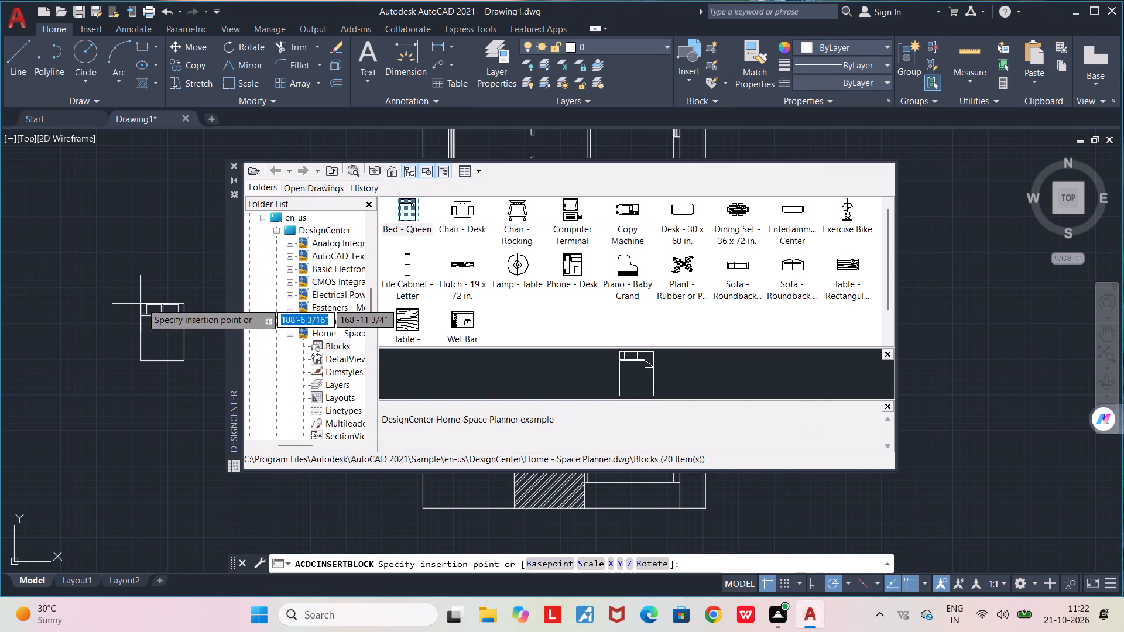
left_click(177, 302)
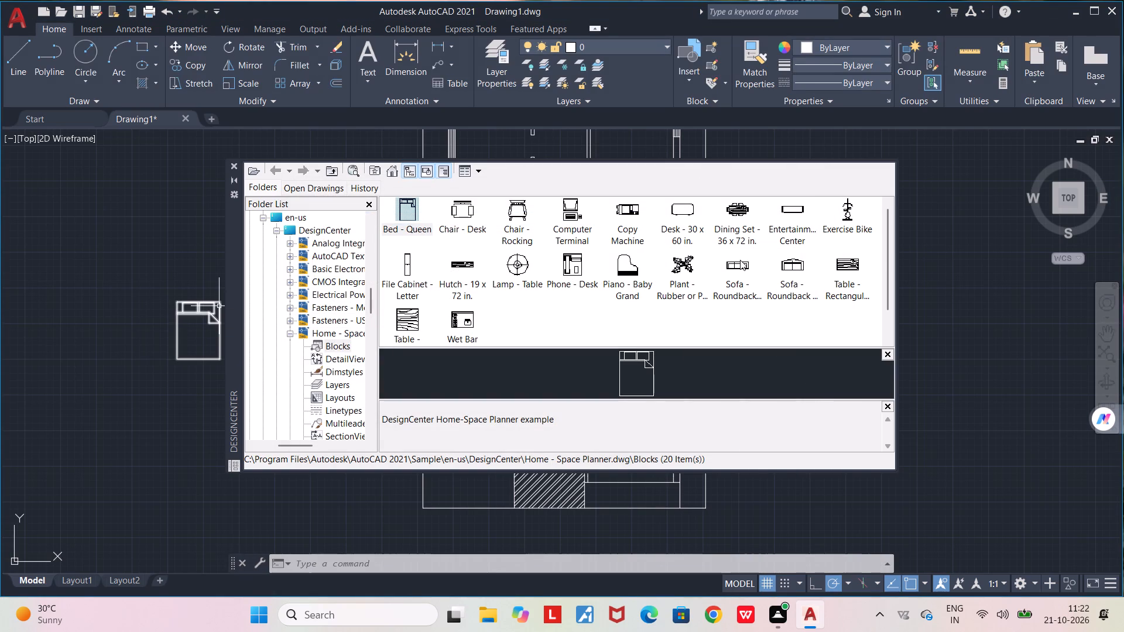
Insert the Sofa - Roundback 7 ft. block at scale 1 west of the plan, northwest of the bed.
double_click(740, 260)
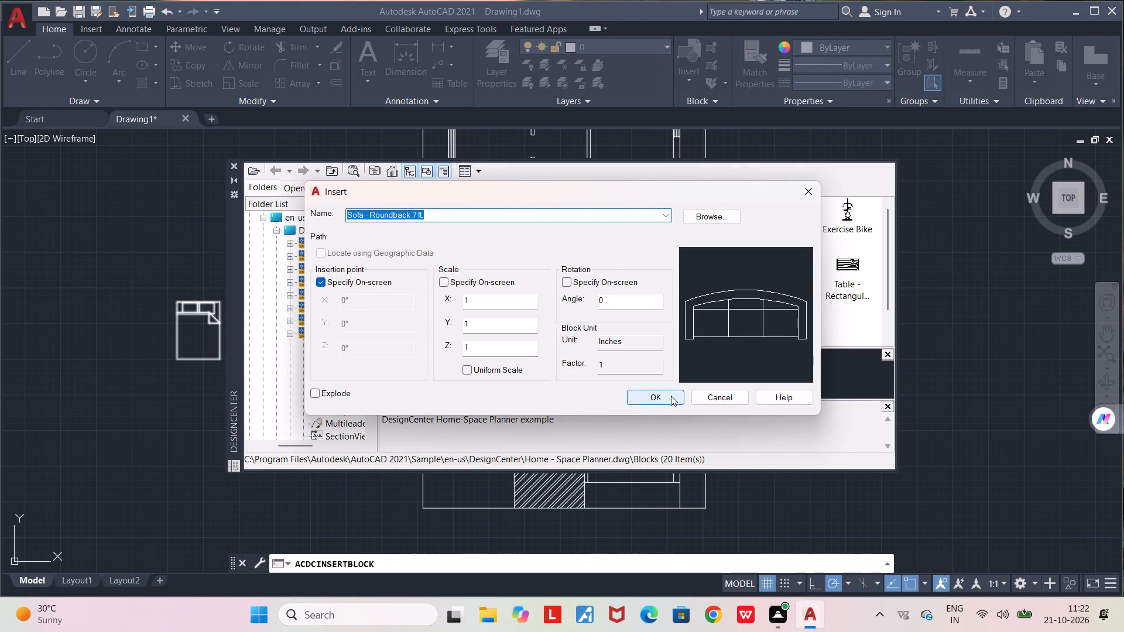
left_click(670, 395)
left_click(136, 215)
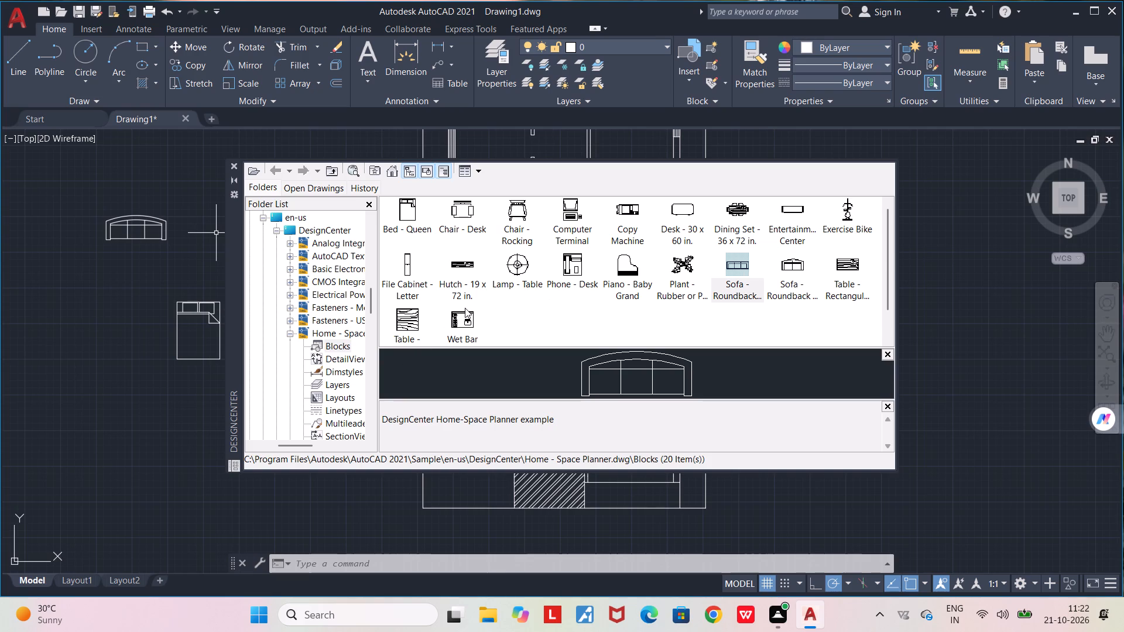
Insert the Toilet - top block from House Designer.dwg between the sofa and the bed, and close DesignCenter.
scroll(465, 308, "up", 4)
scroll(330, 377, "down", 3)
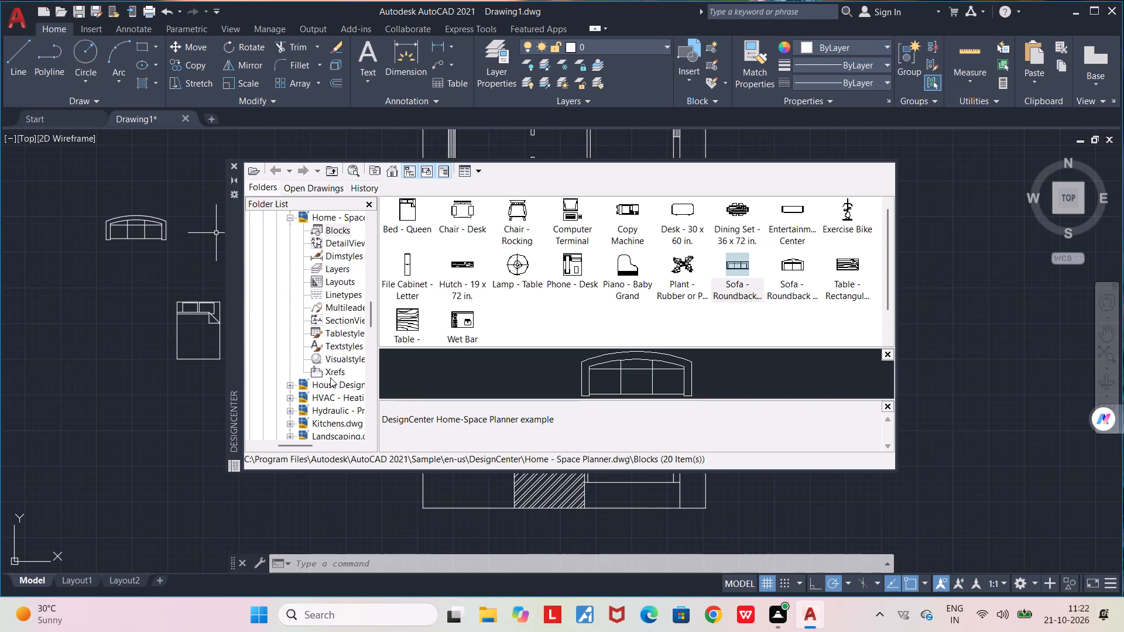
scroll(330, 377, "down", 1)
left_click(325, 348)
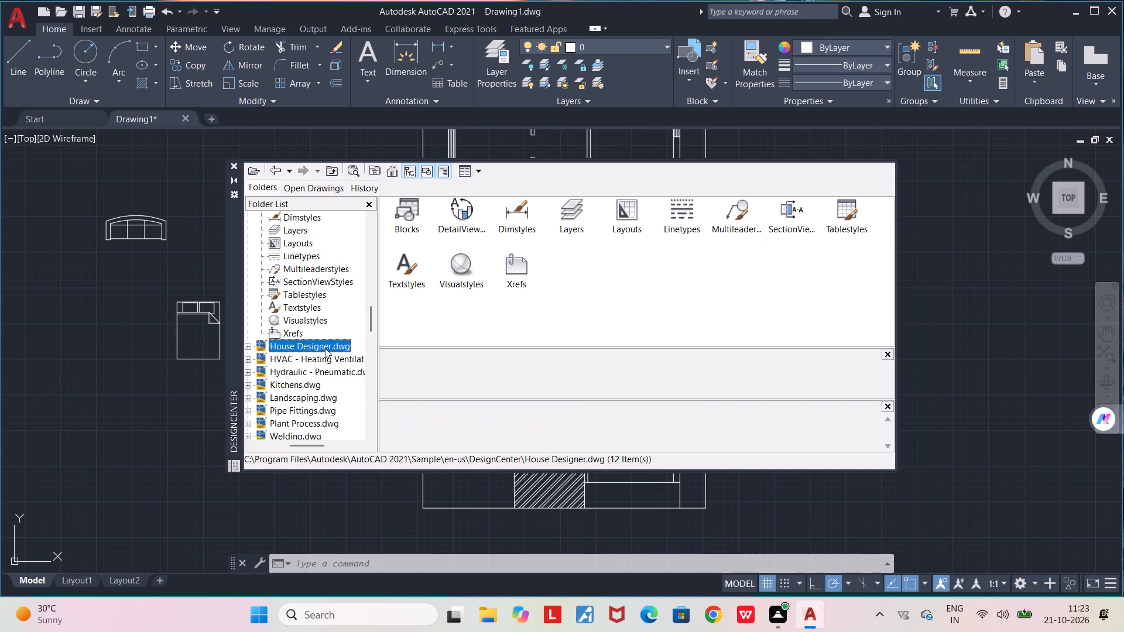
left_click(245, 344)
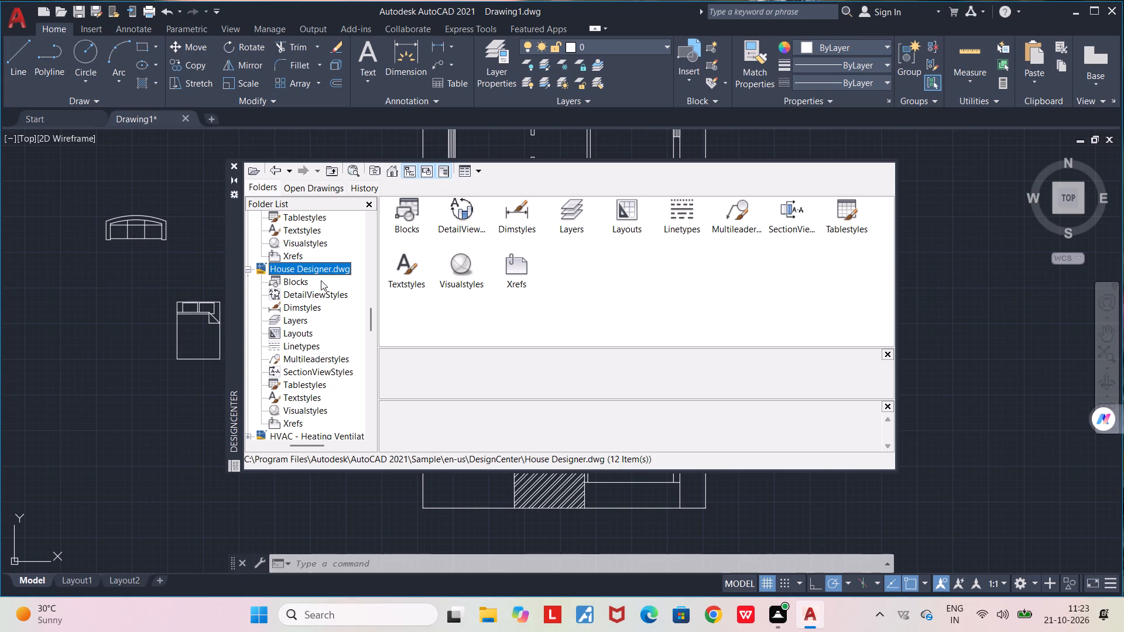
double_click(321, 280)
double_click(308, 280)
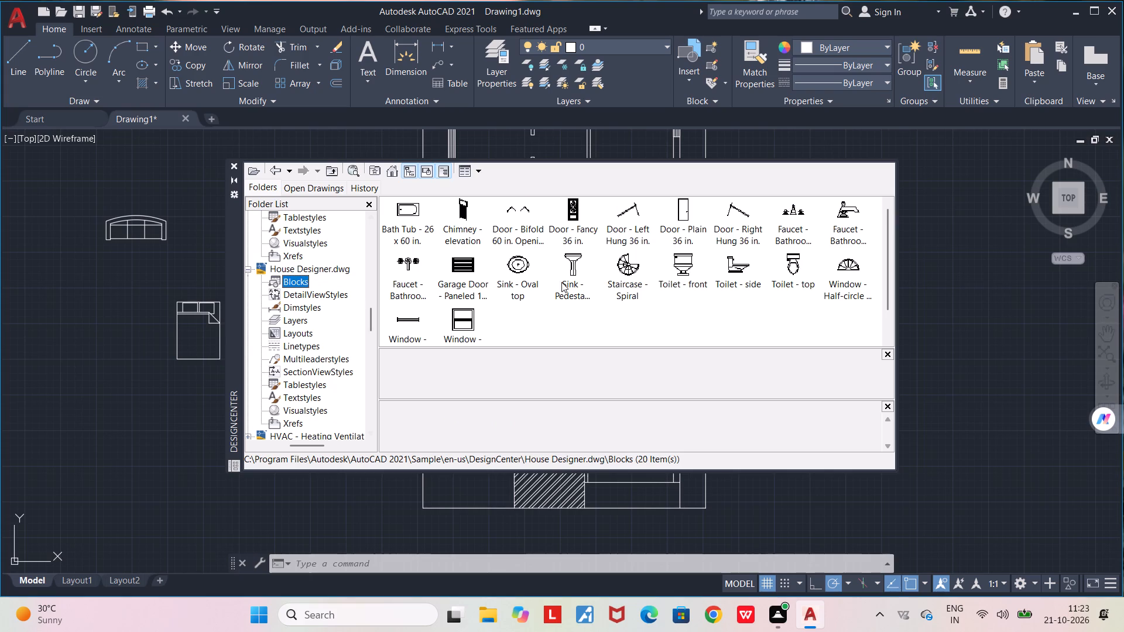
double_click(789, 267)
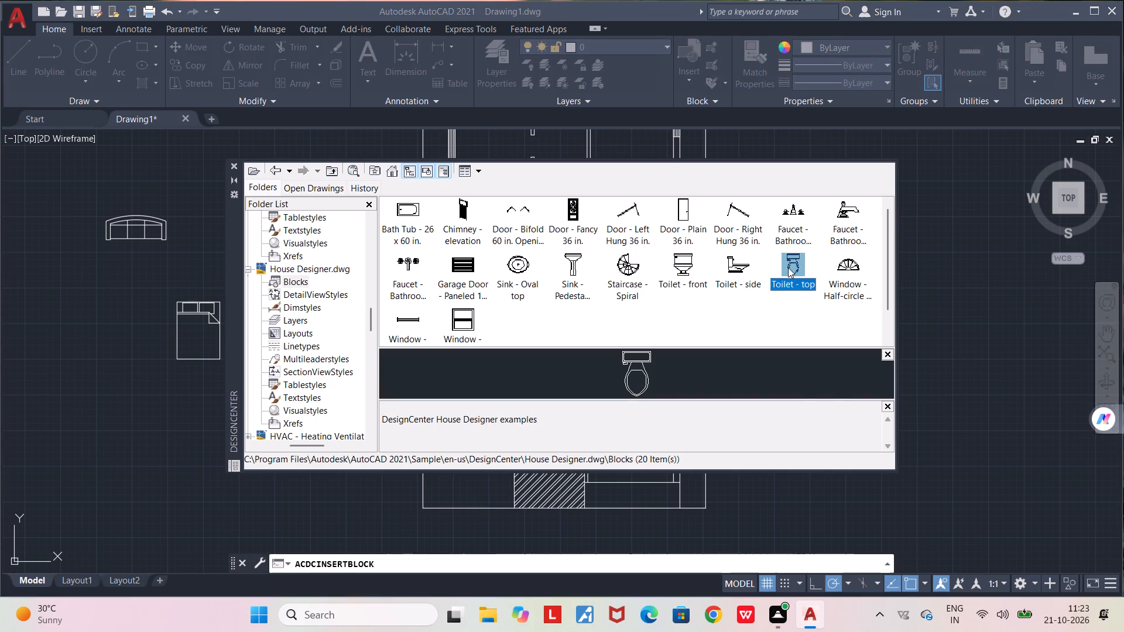
left_click(663, 394)
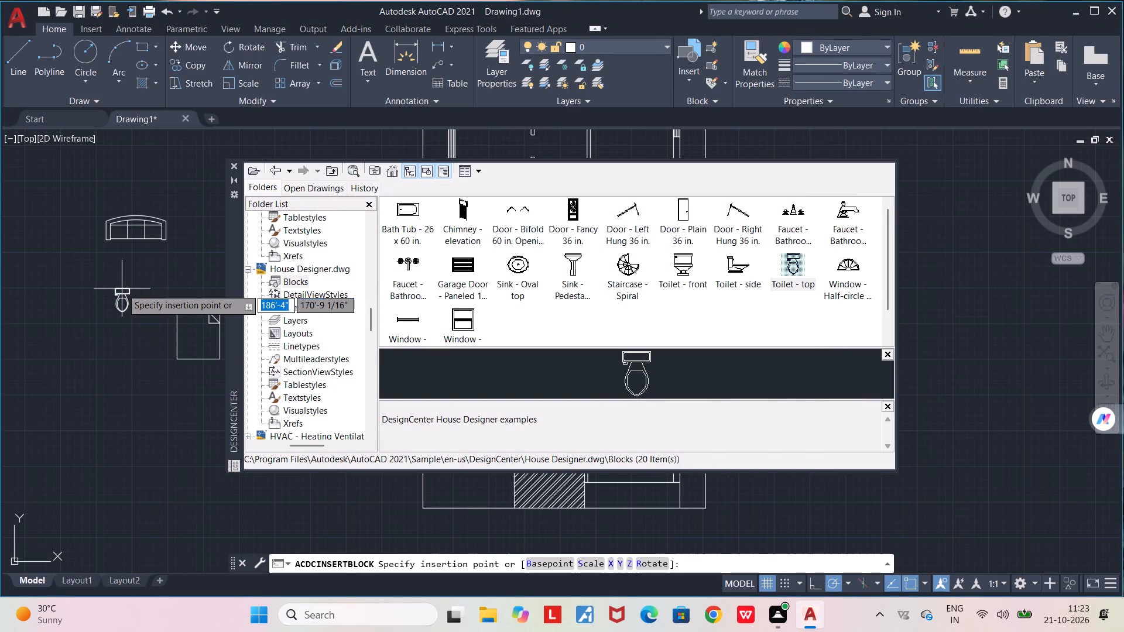
left_click(185, 262)
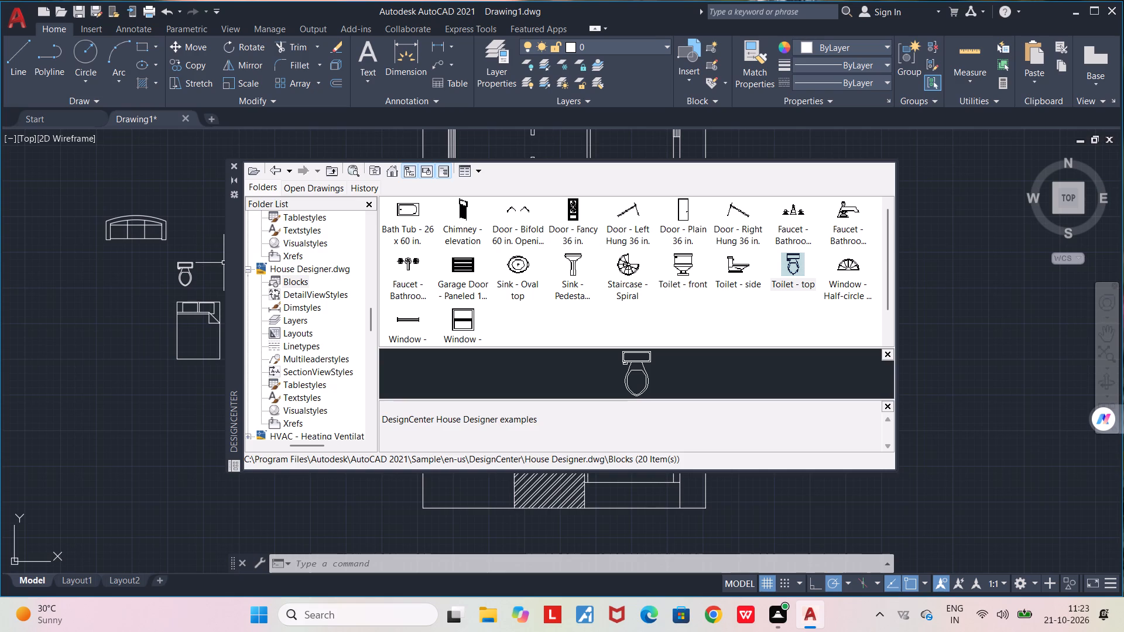
scroll(550, 421, "down", 4)
left_click(237, 166)
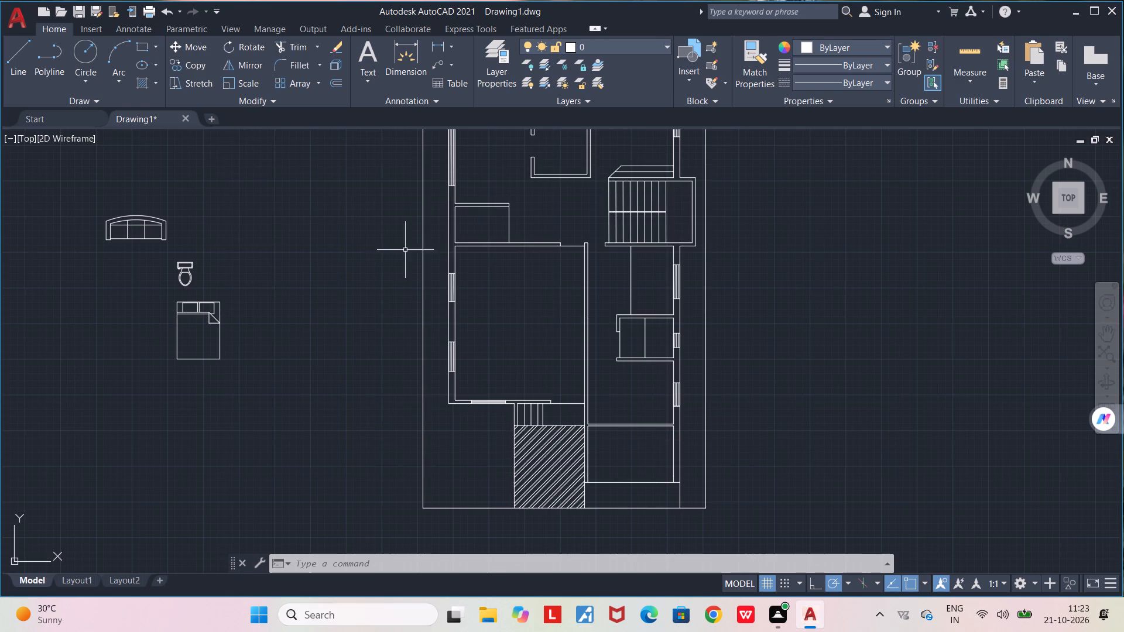
Rotate the queen bed by 270° about its northeast corner so its head faces east.
middle_click_drag(520, 342, 502, 394)
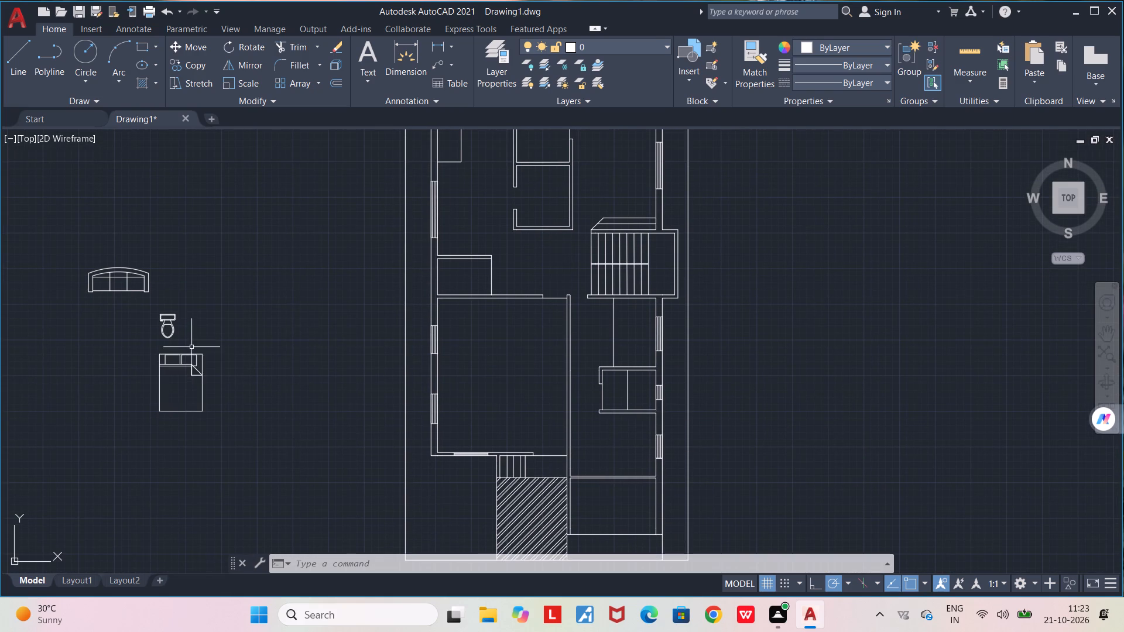
left_click(196, 357)
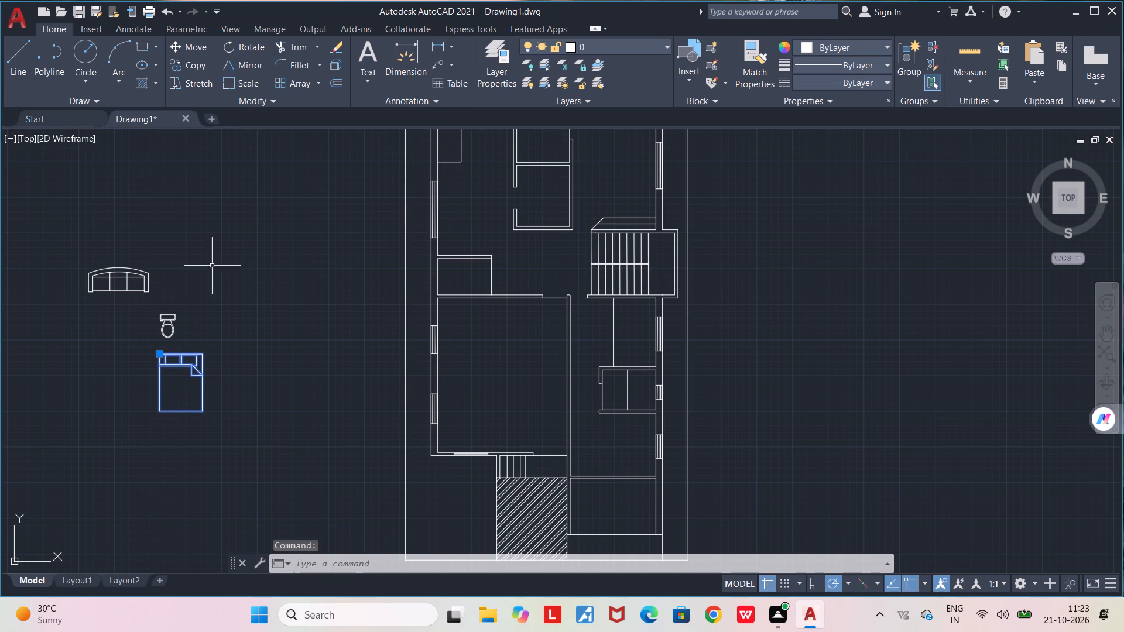
left_click(249, 47)
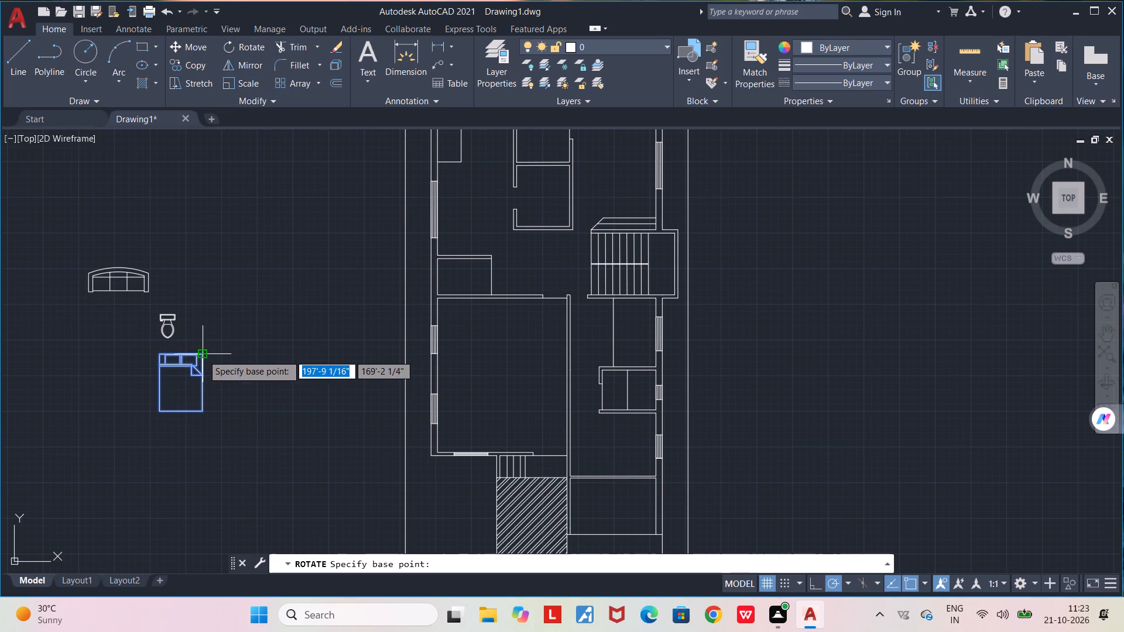
left_click(203, 355)
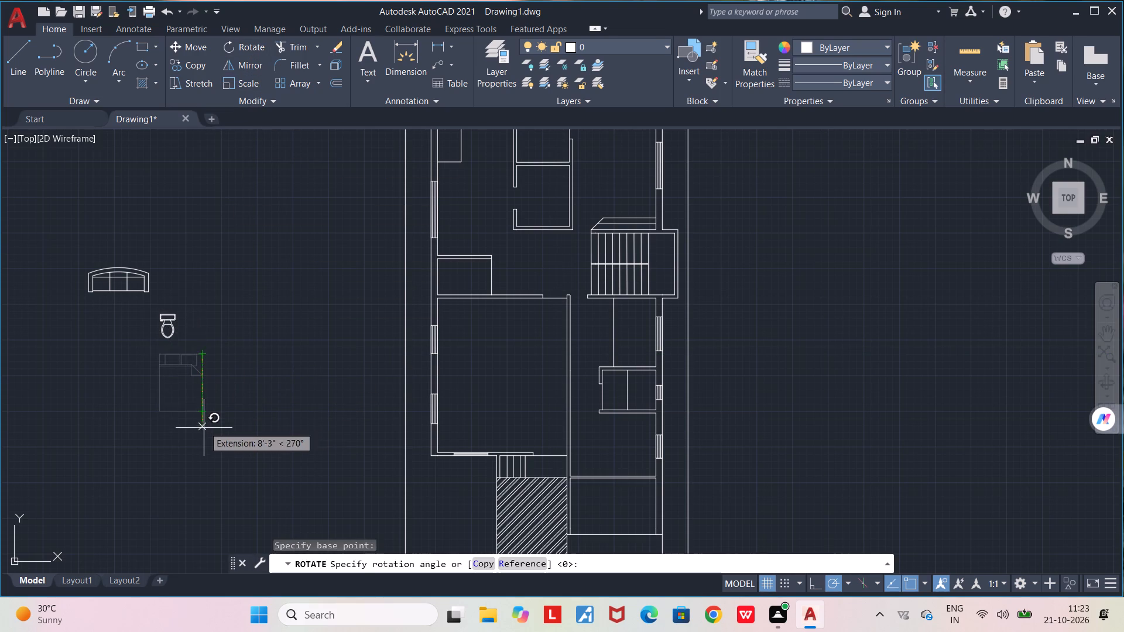
left_click(205, 429)
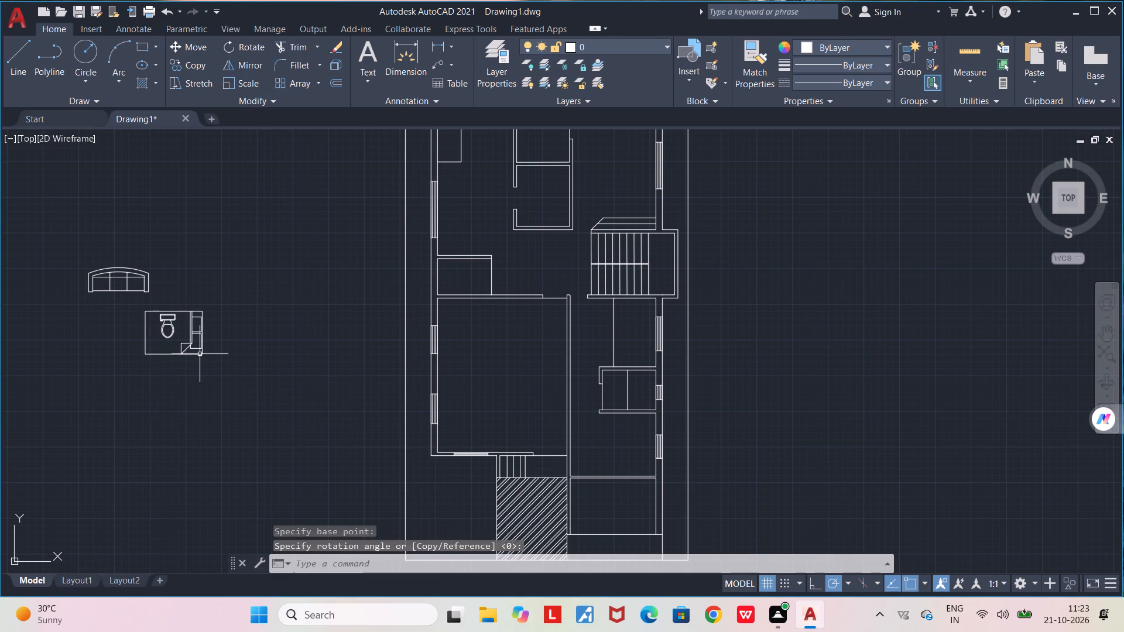
Move the queen bed into the southeast bedroom, with its head near the east wall beside the window.
left_click(200, 353)
key("m")
key("Return")
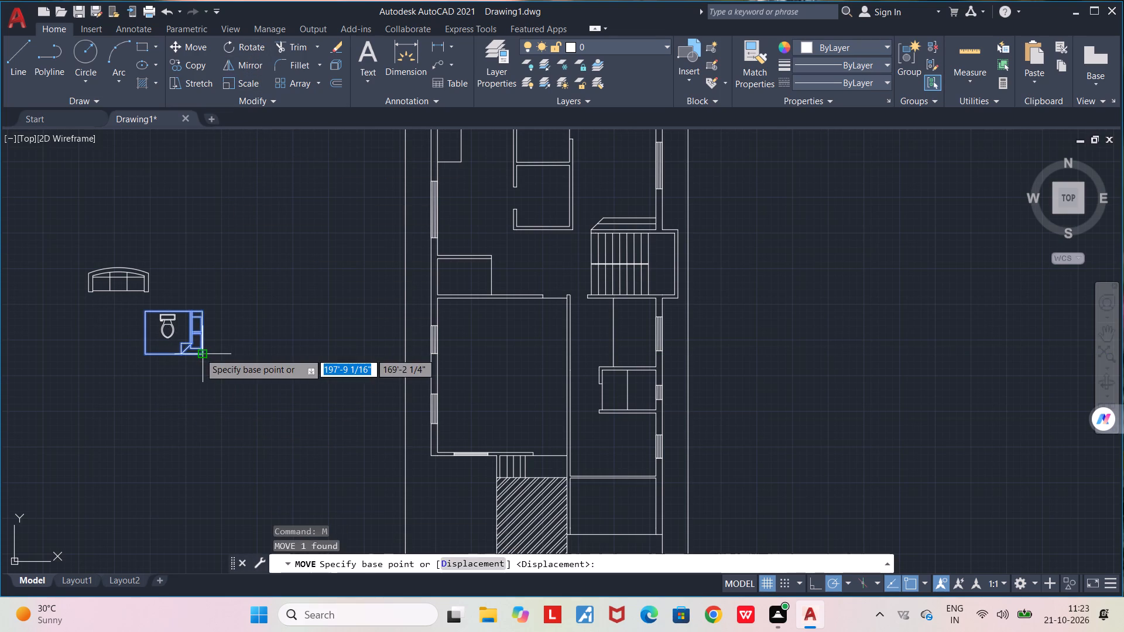
left_click(200, 353)
scroll(646, 469, "up", 1)
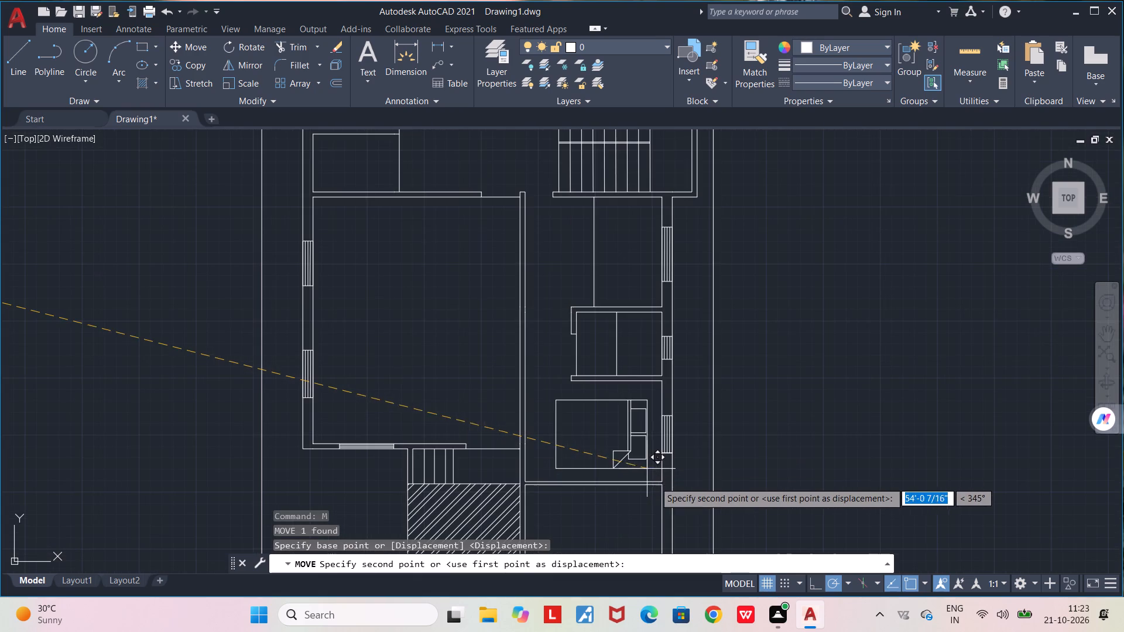
left_click(656, 474)
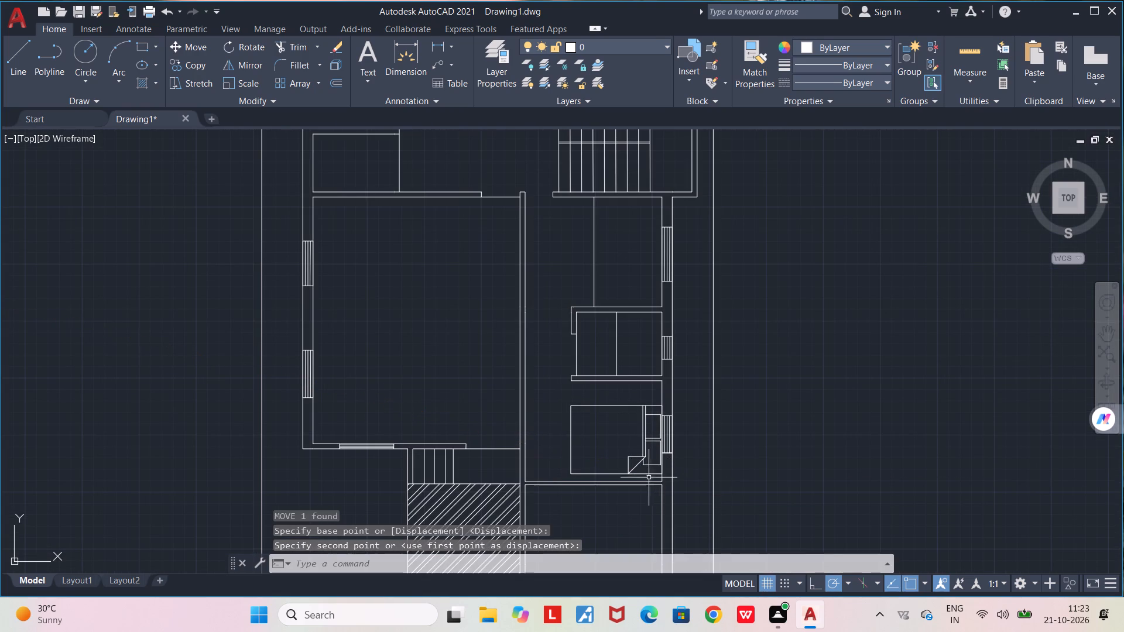
left_click(572, 449)
left_click(571, 446)
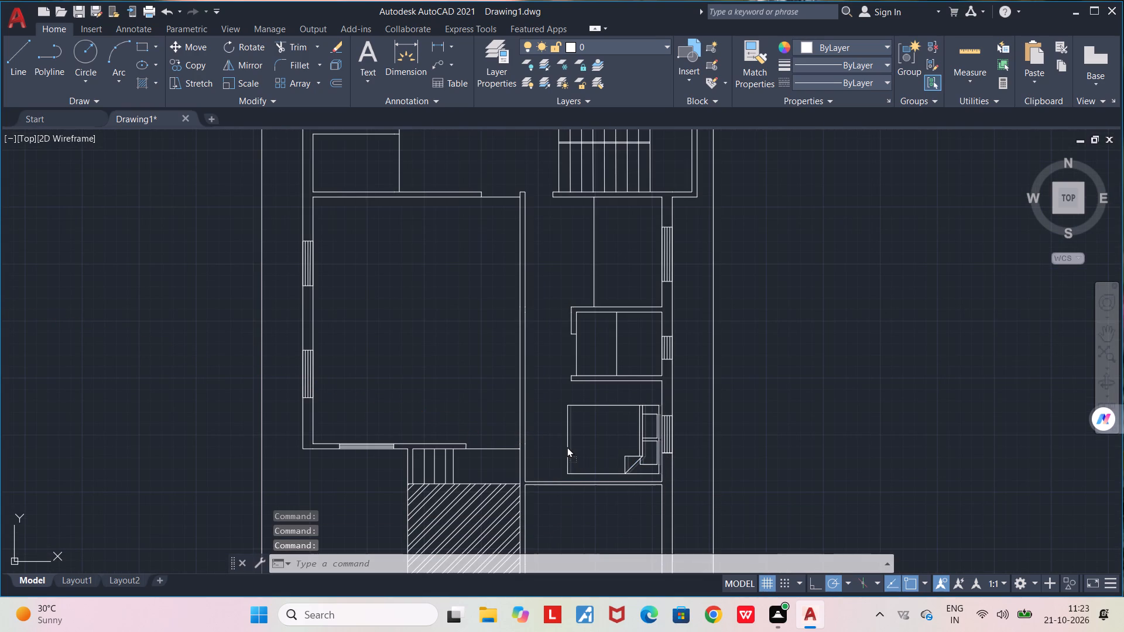
Copy the southeast bedroom's bed and paste it into the northeast bedroom, with its head near the east wall's window.
left_click(567, 446)
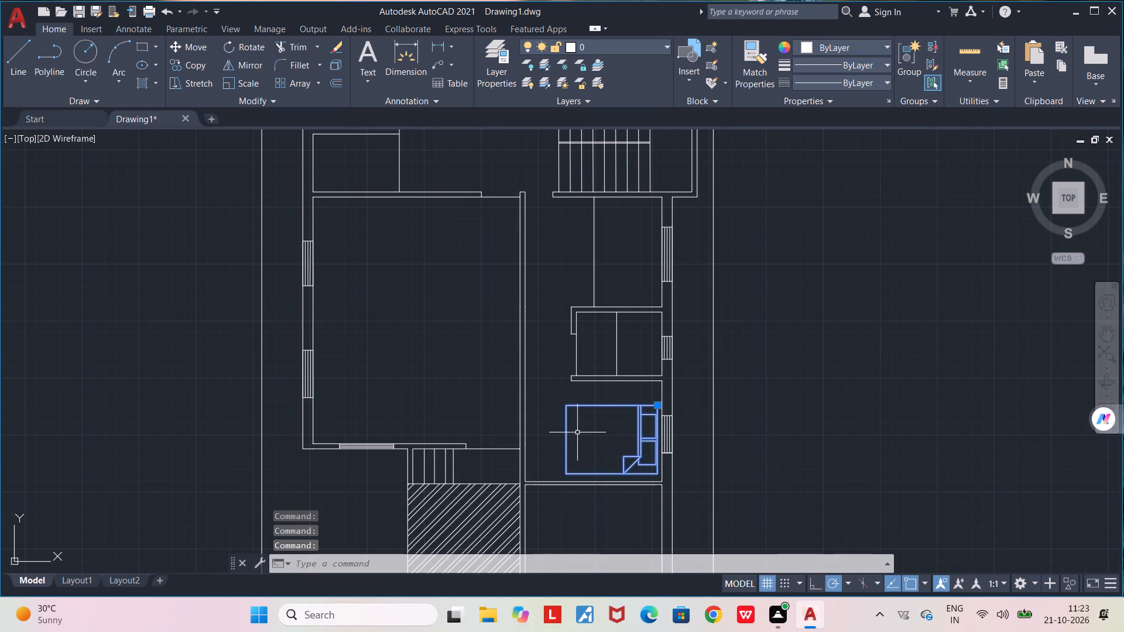
key("ctrl+c")
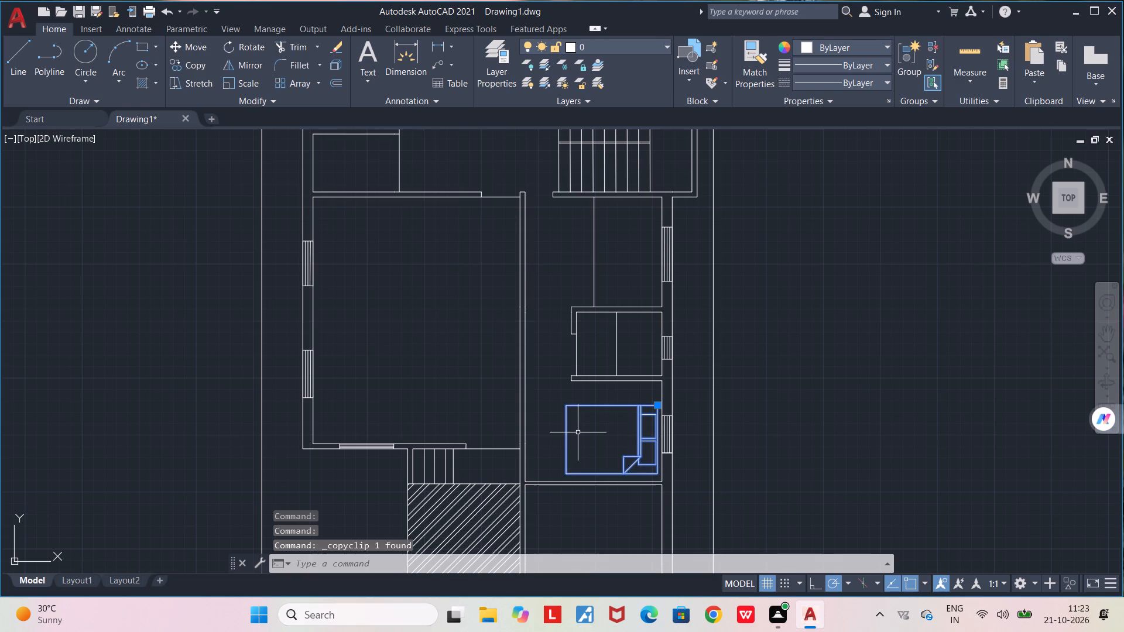
scroll(578, 432, "down", 2)
scroll(584, 273, "up", 1)
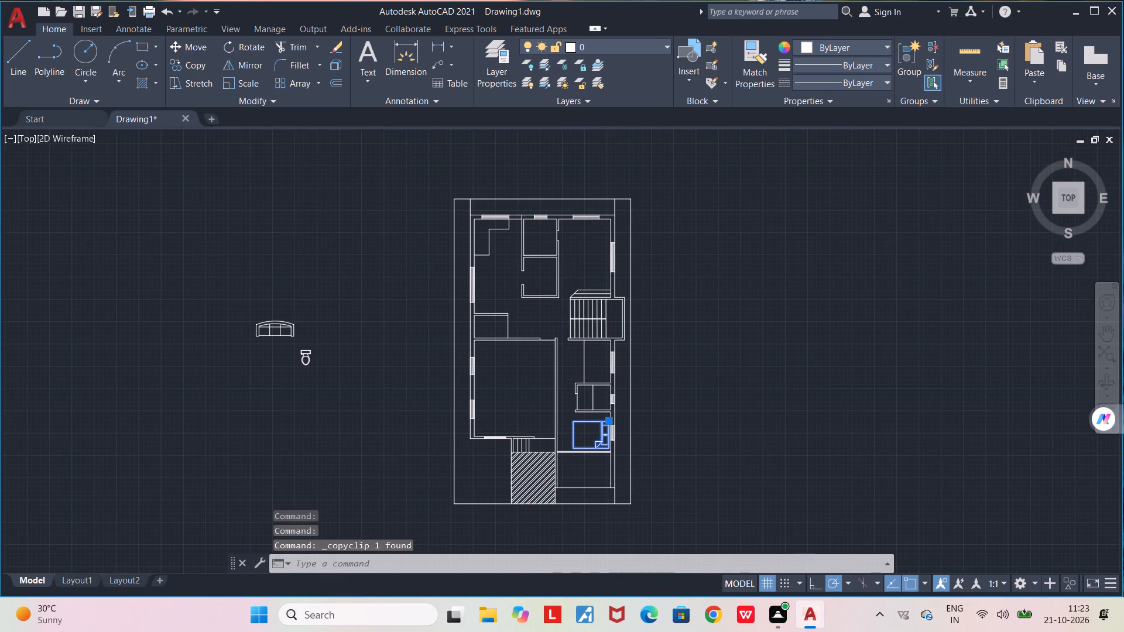
middle_click_drag(584, 283, 587, 368)
key("ctrl+v")
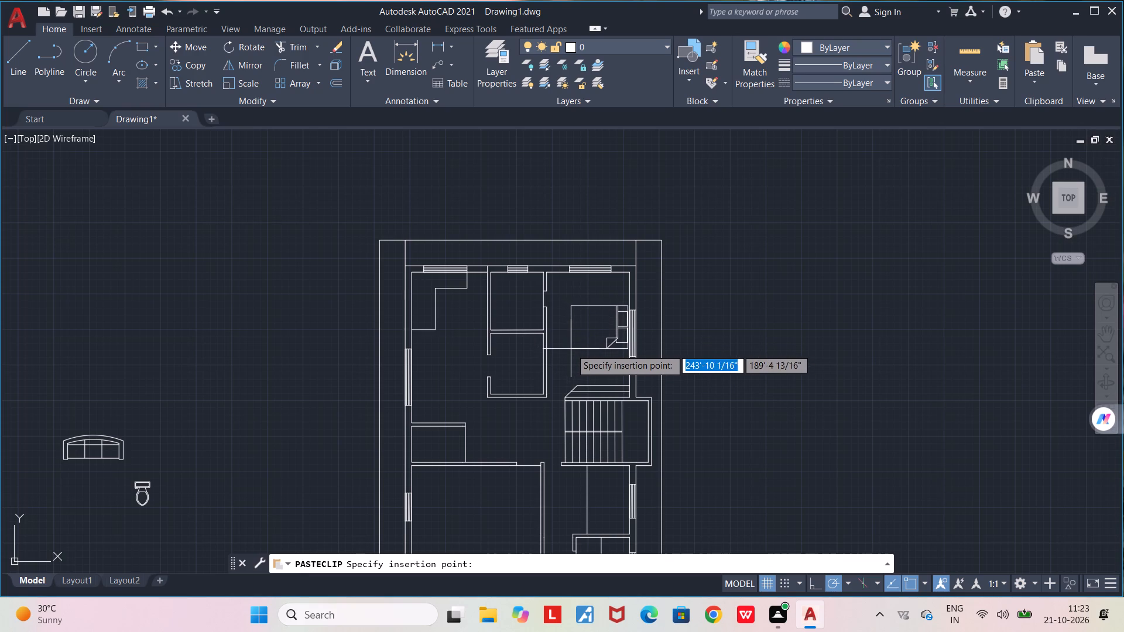
left_click(569, 348)
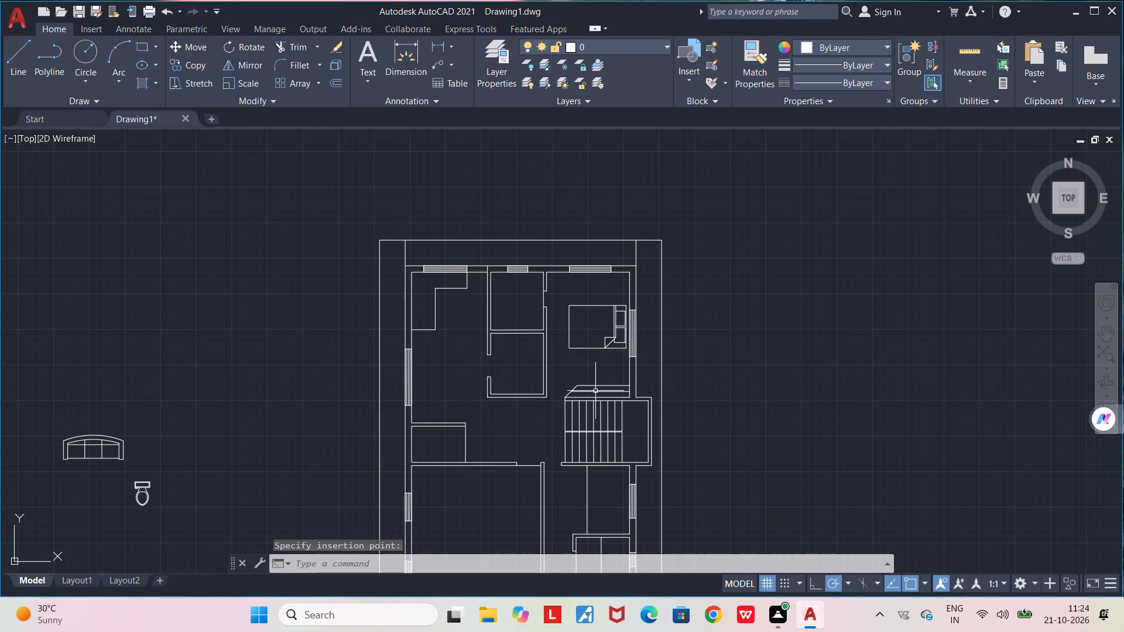
Draw a side-table rectangle 1' wide and about 1'-3" deep from the southeast corner of the northeast bedroom's bed.
scroll(602, 366, "up", 2)
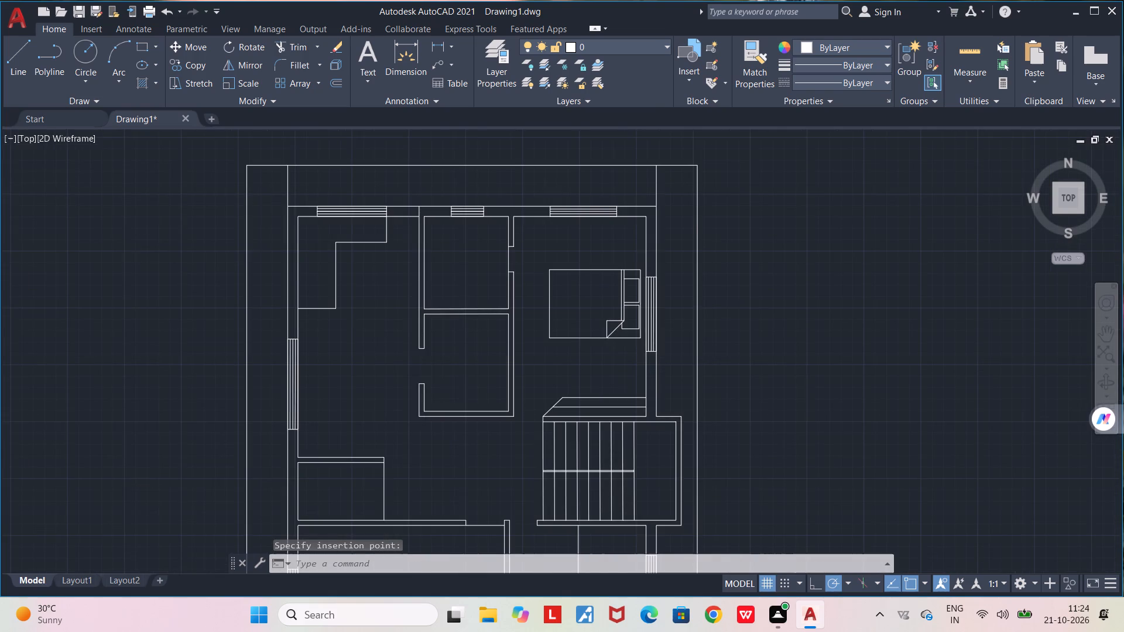
middle_click_drag(602, 380, 602, 413)
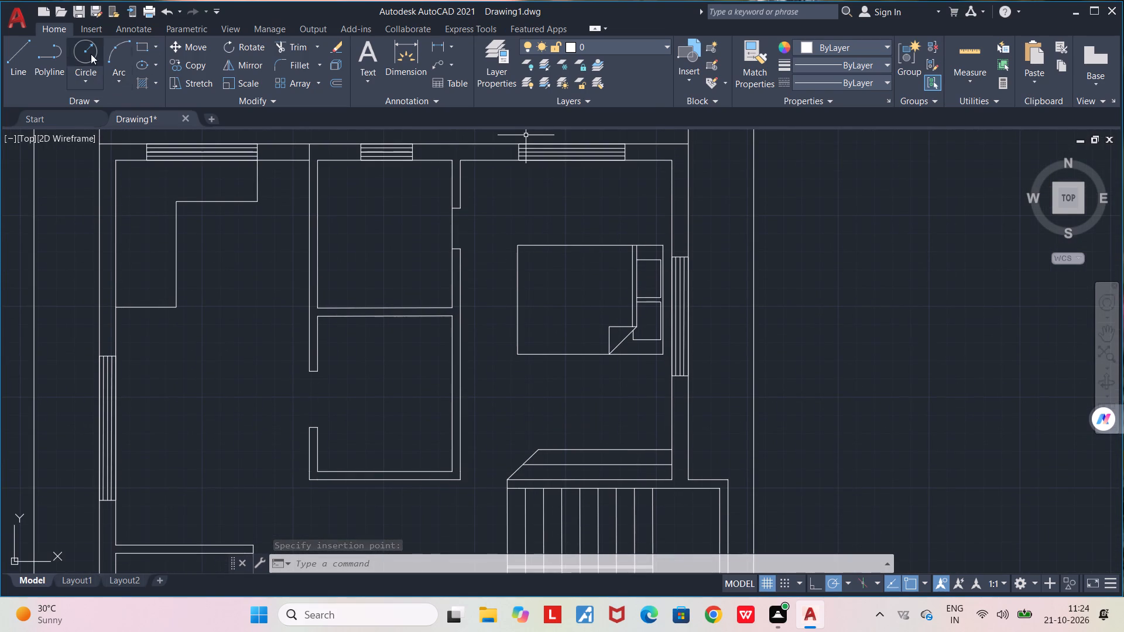
left_click(145, 44)
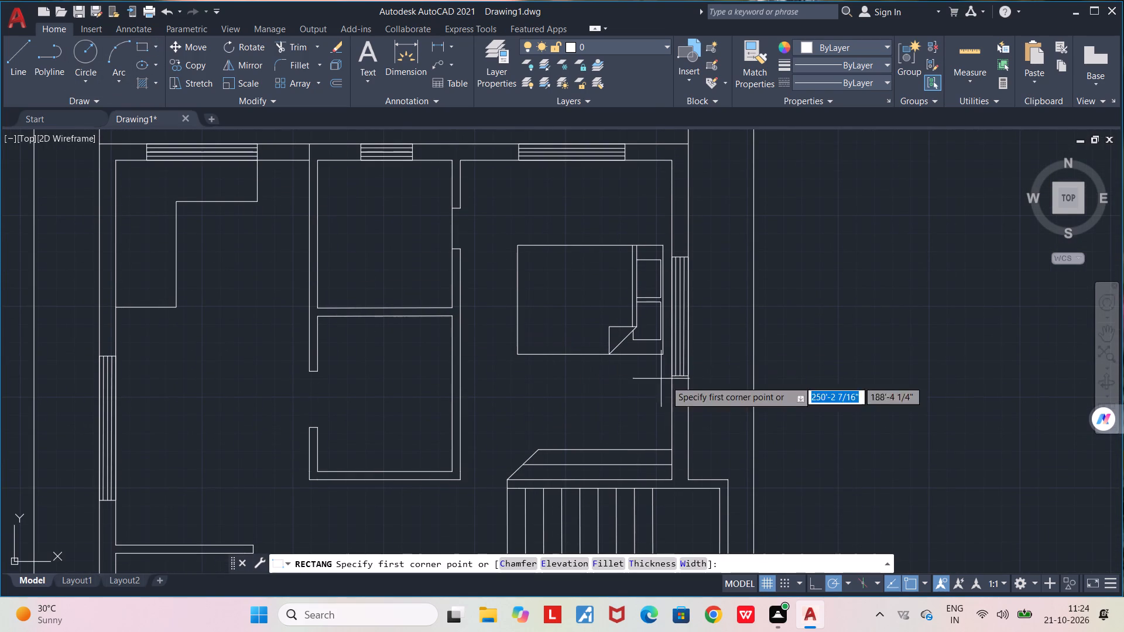
left_click(662, 356)
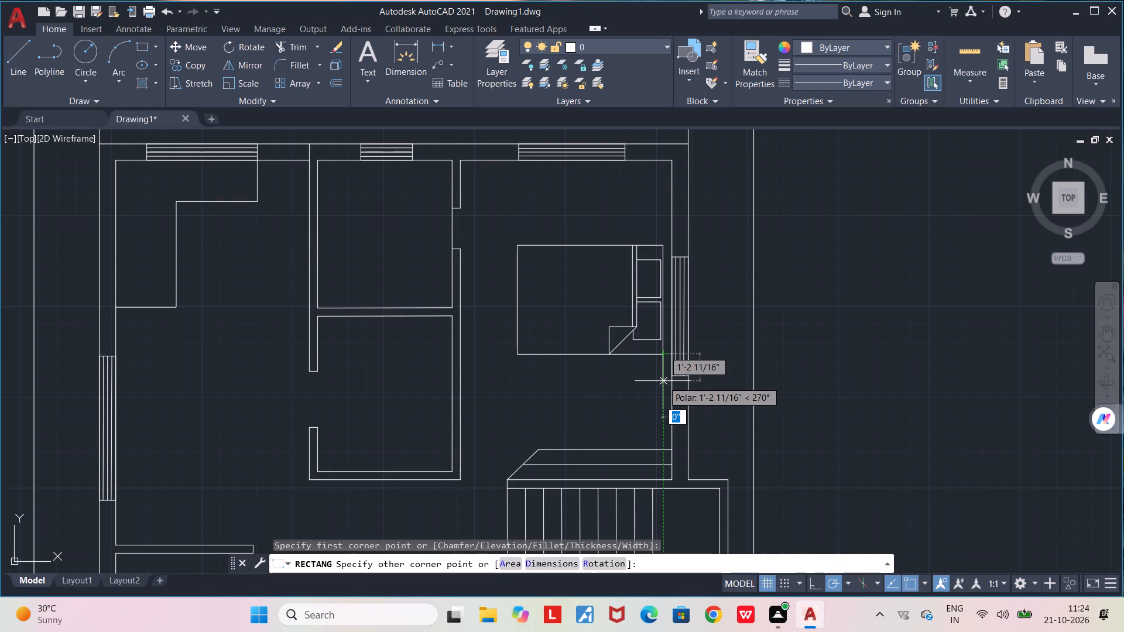
type("1'")
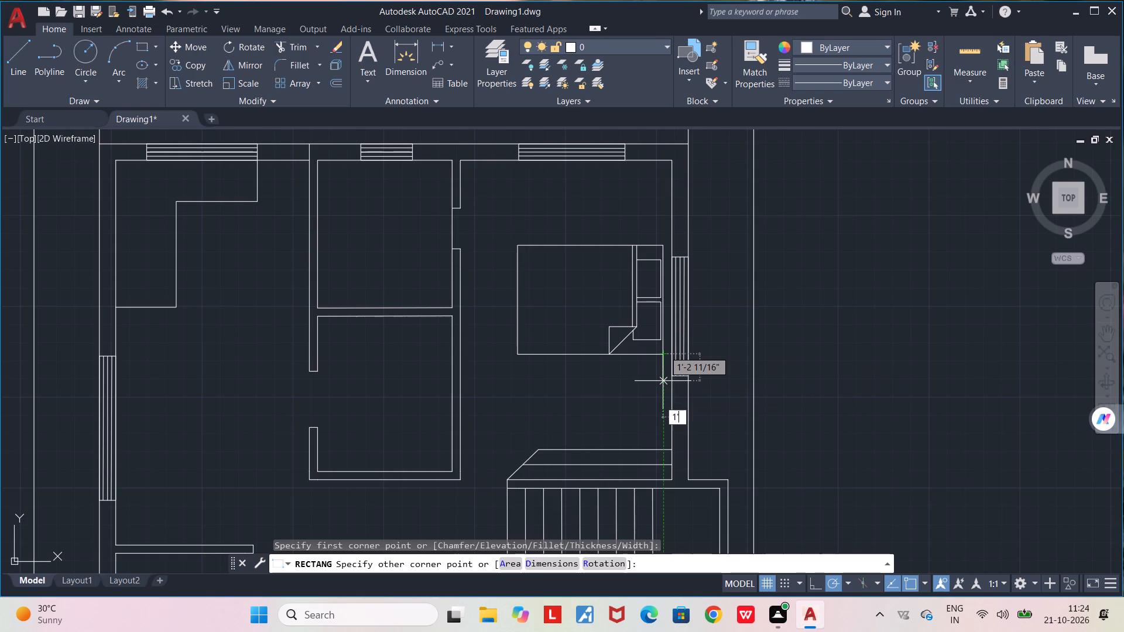
key("Return")
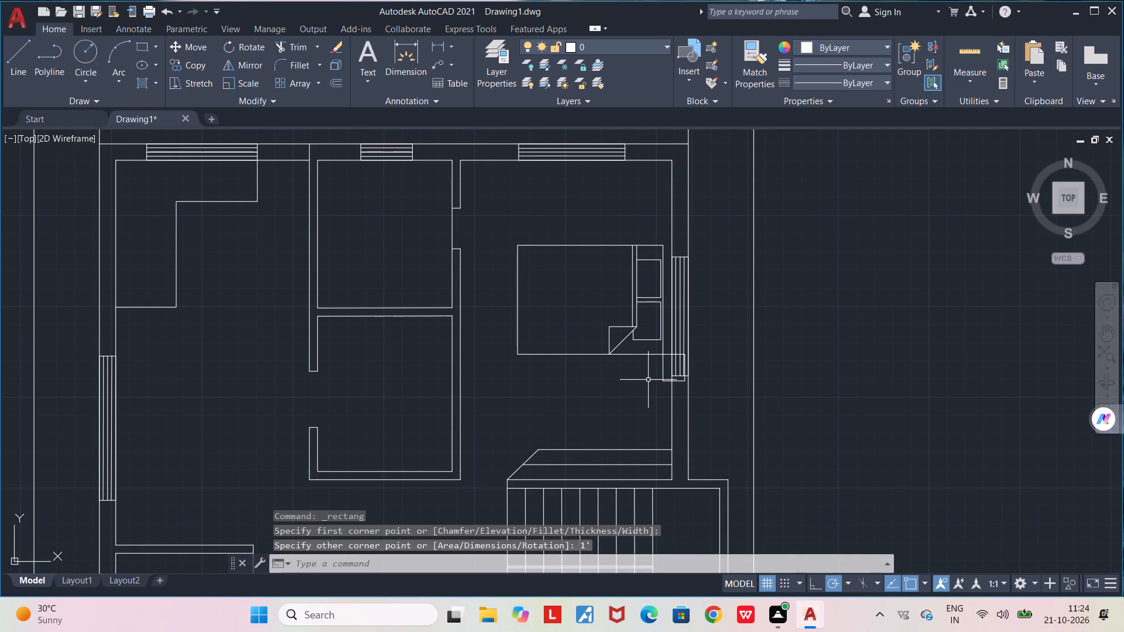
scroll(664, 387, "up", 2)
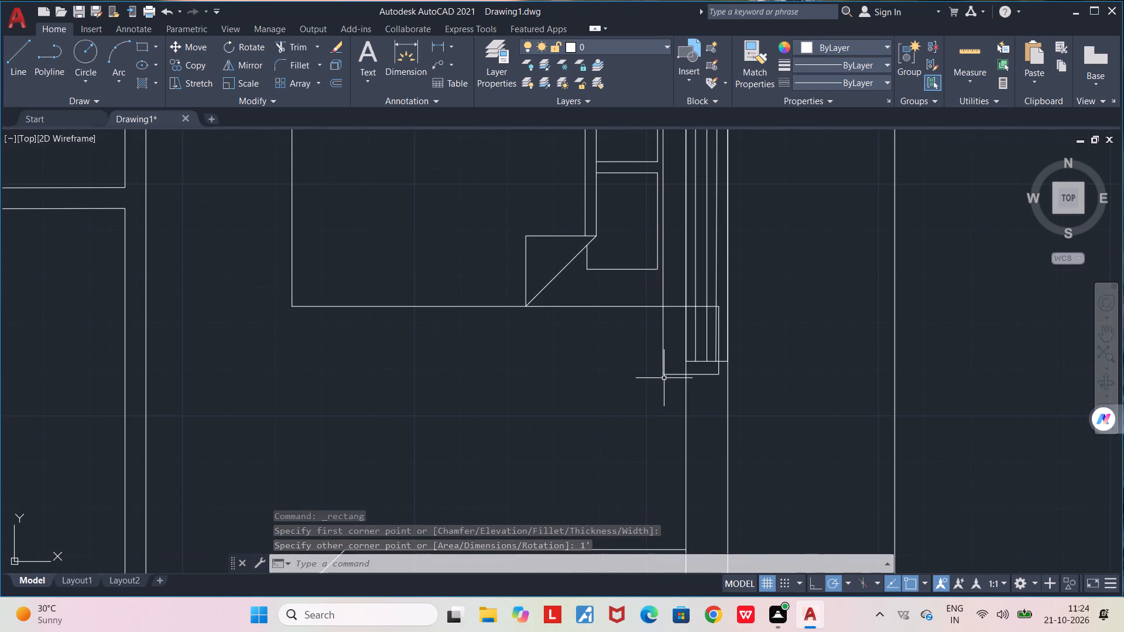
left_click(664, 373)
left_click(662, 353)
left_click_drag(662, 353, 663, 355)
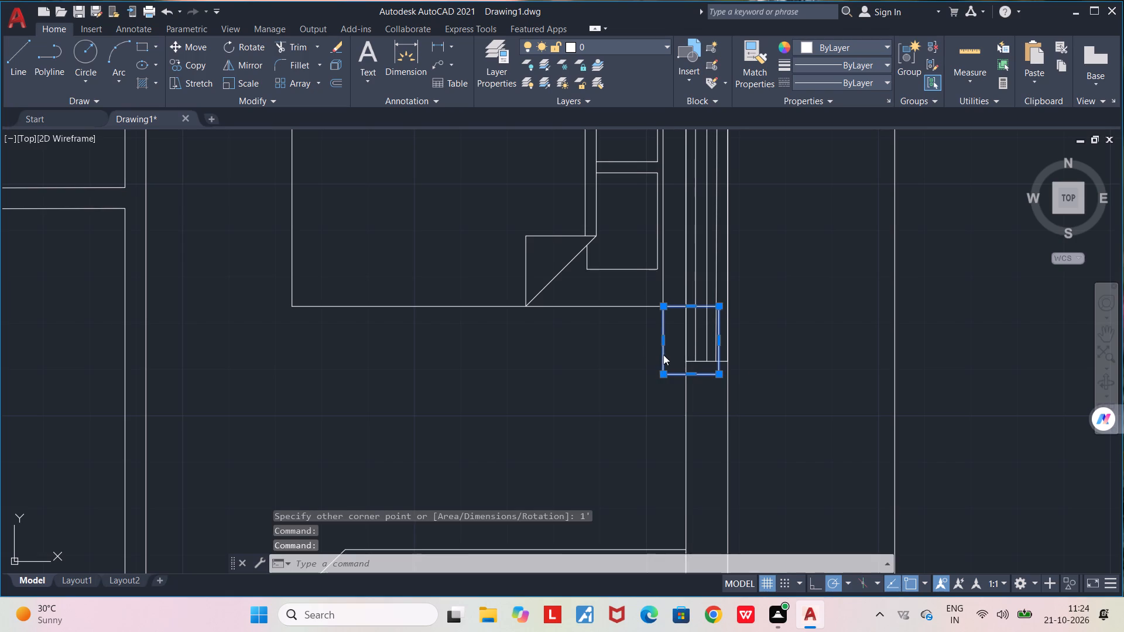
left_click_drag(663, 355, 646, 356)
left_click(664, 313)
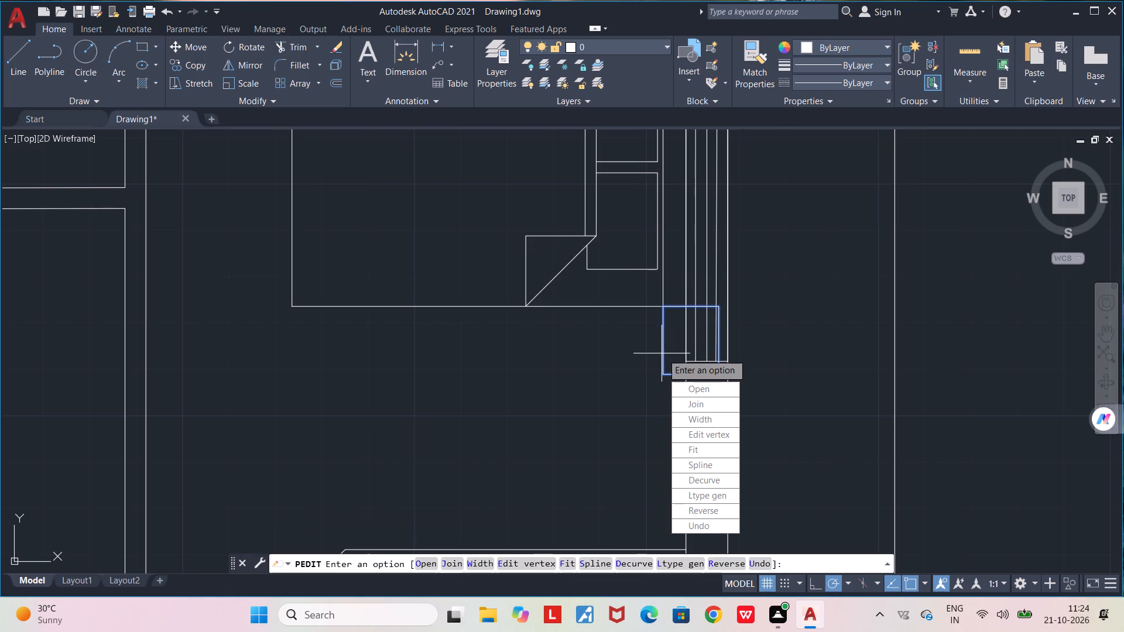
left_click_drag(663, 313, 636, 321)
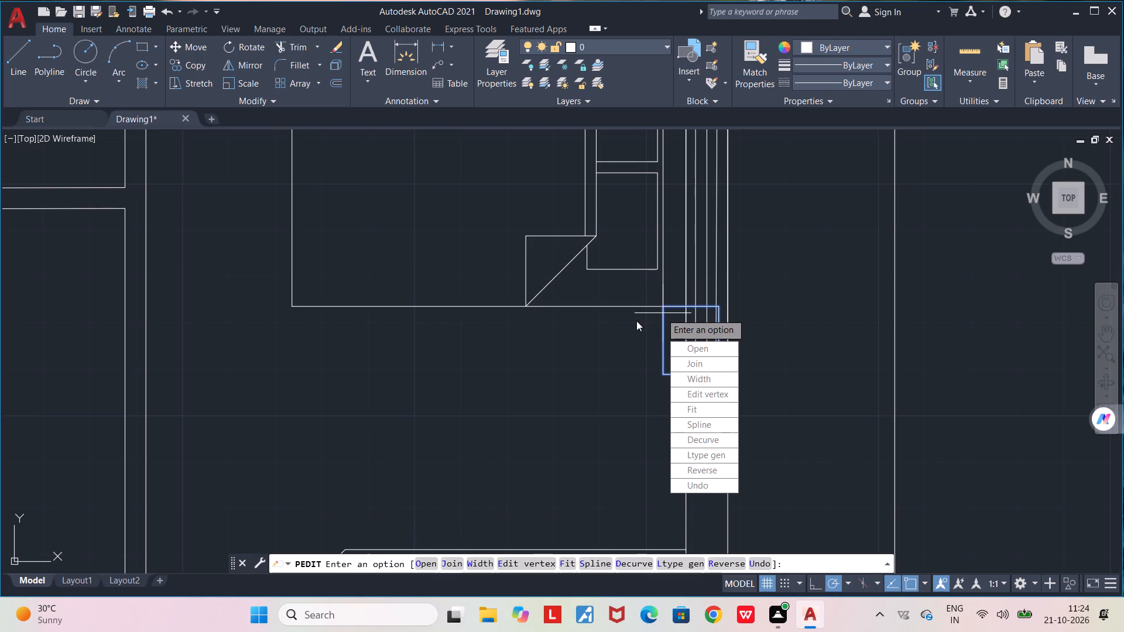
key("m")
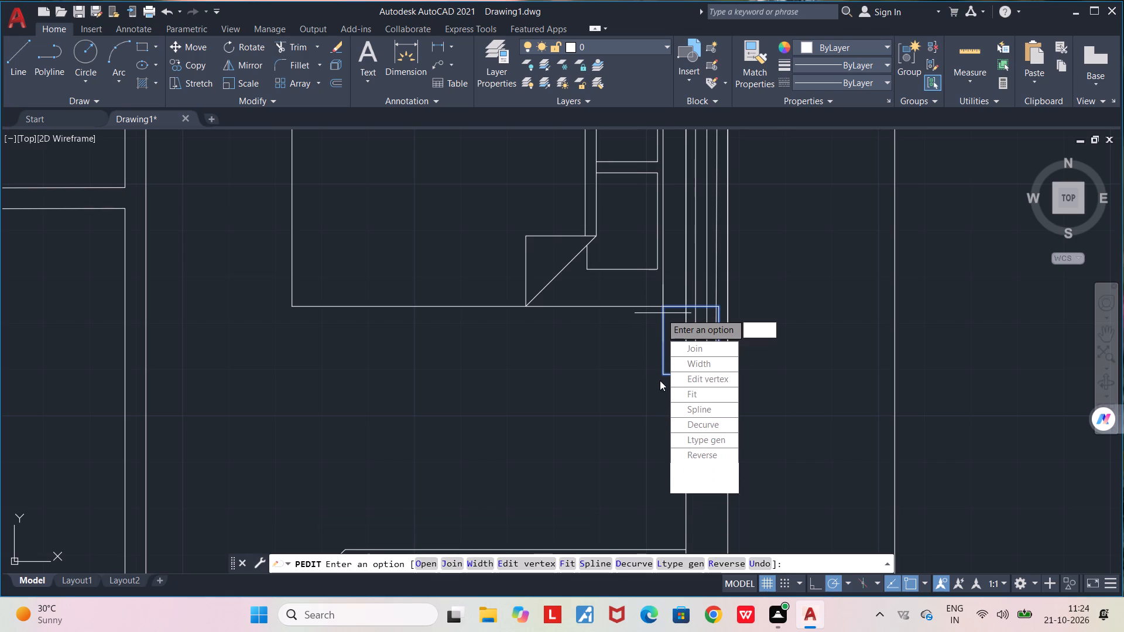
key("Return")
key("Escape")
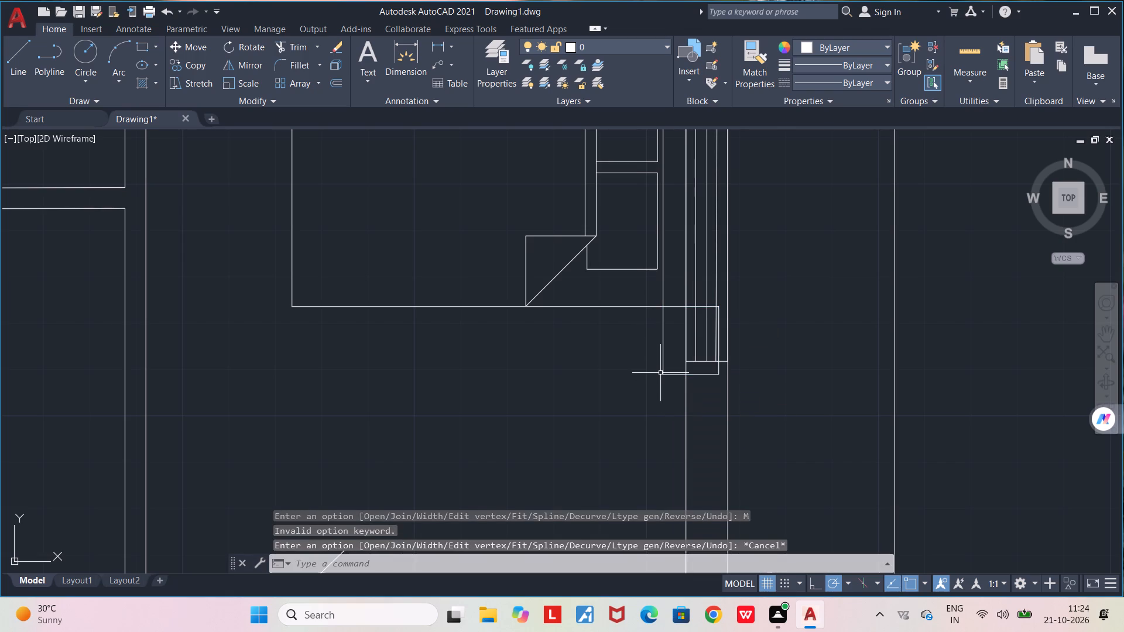
Move the side-table rectangle about 1' west so it sits directly south of the bed's head end.
left_click(663, 373)
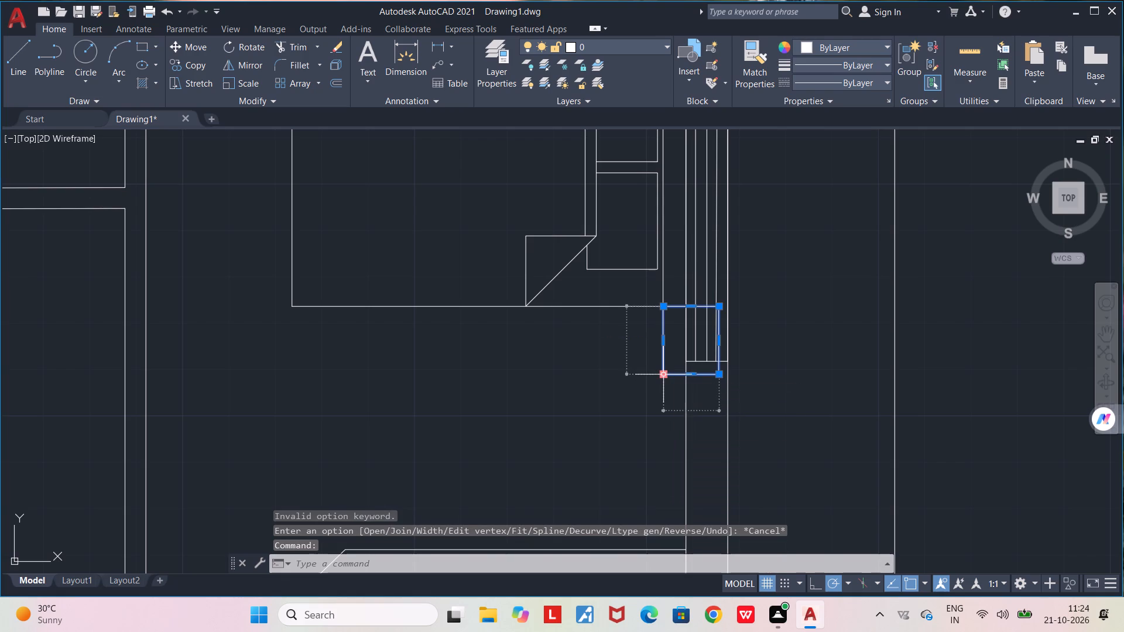
left_click(664, 371)
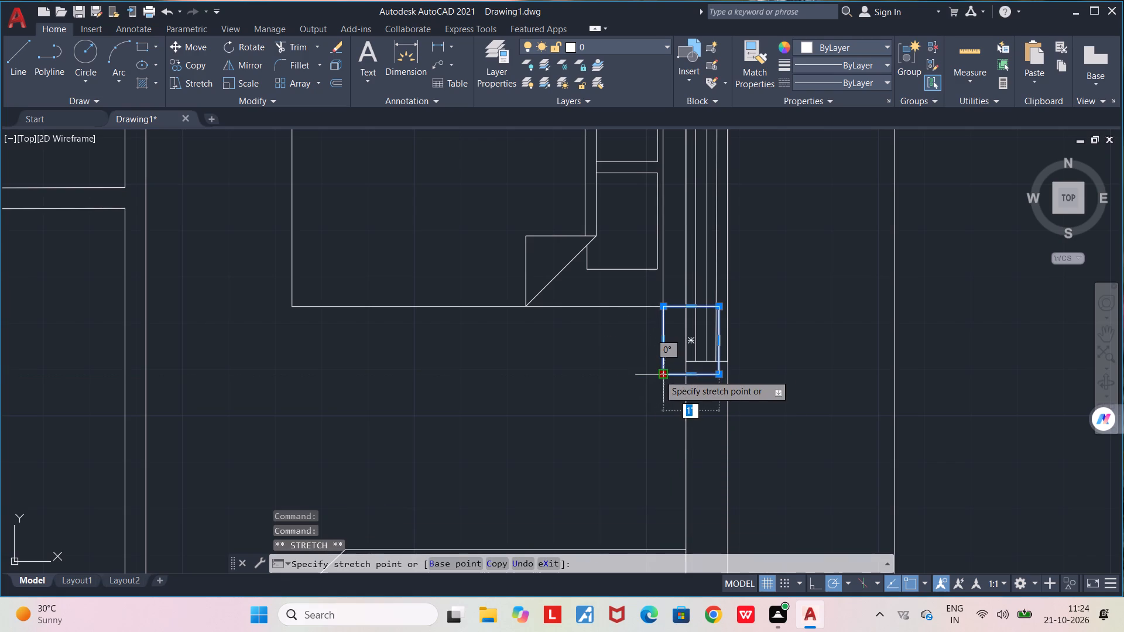
left_click(663, 372)
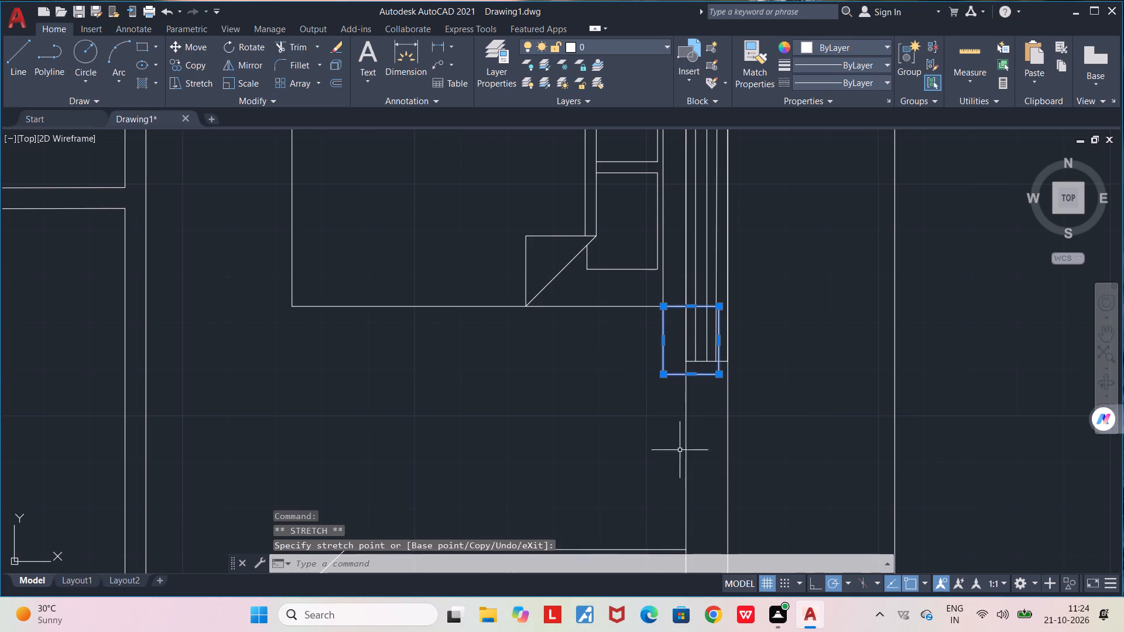
key("m")
key("Return")
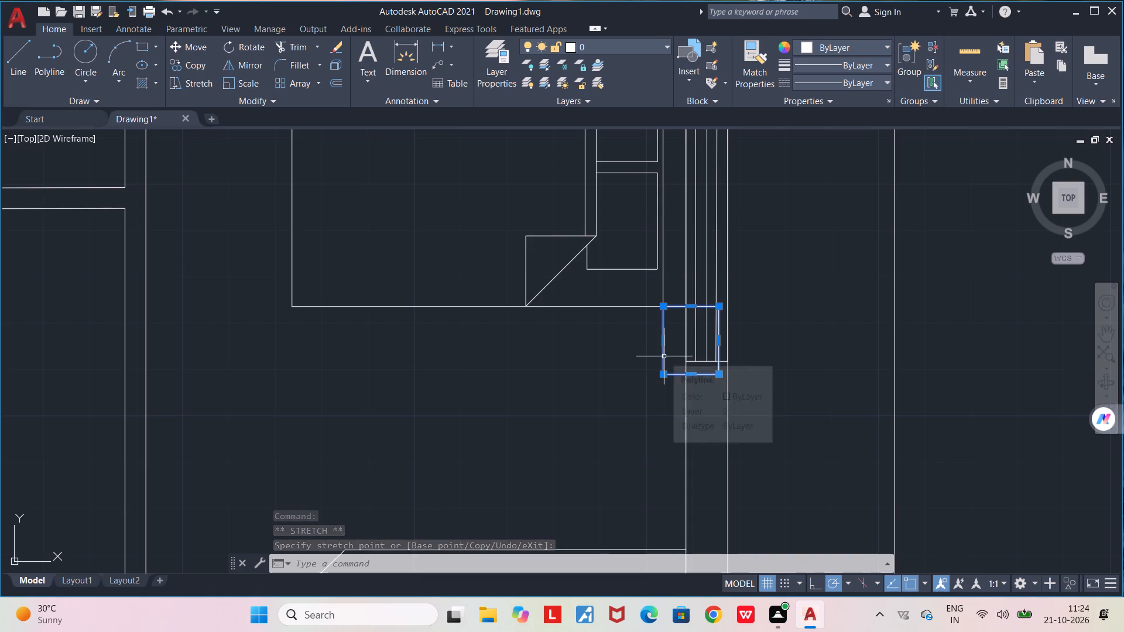
key("m")
key("Return")
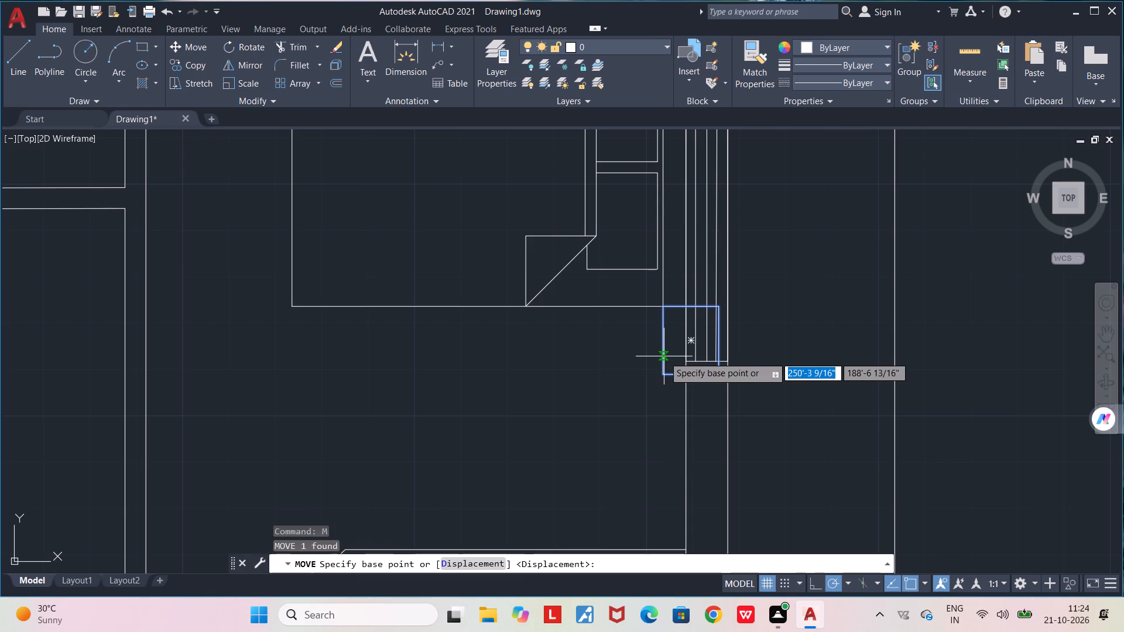
left_click(664, 356)
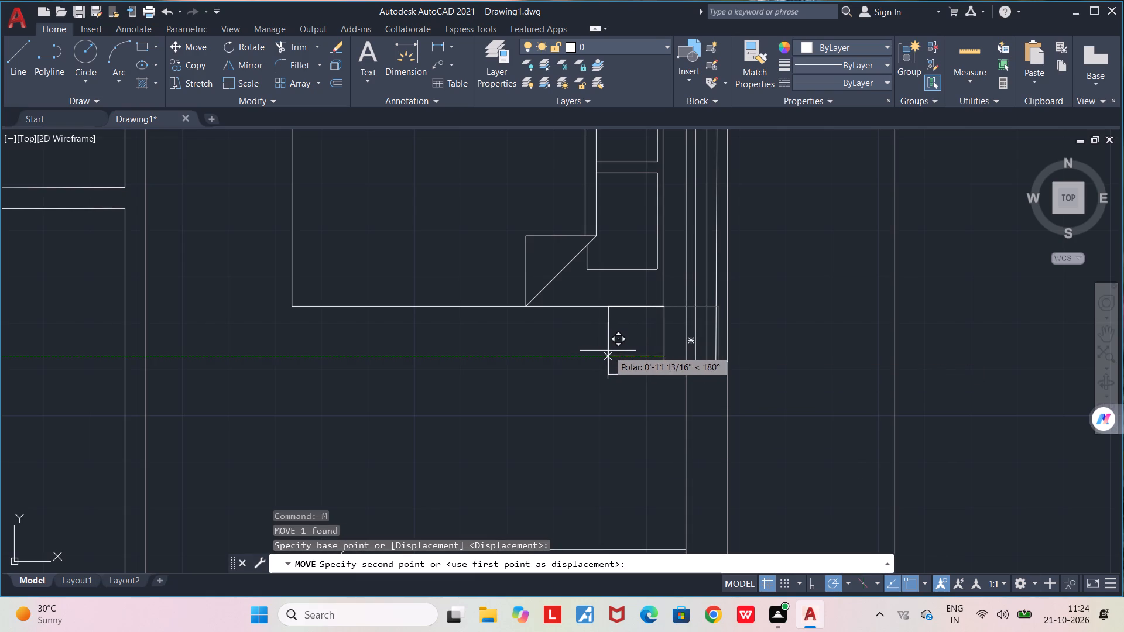
left_click(608, 351)
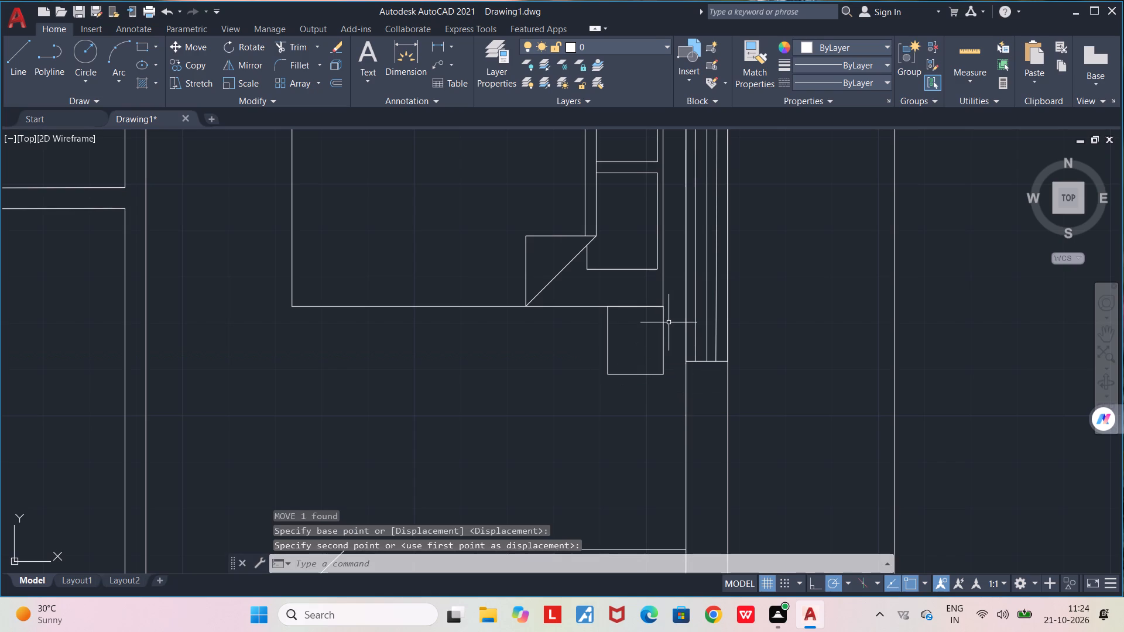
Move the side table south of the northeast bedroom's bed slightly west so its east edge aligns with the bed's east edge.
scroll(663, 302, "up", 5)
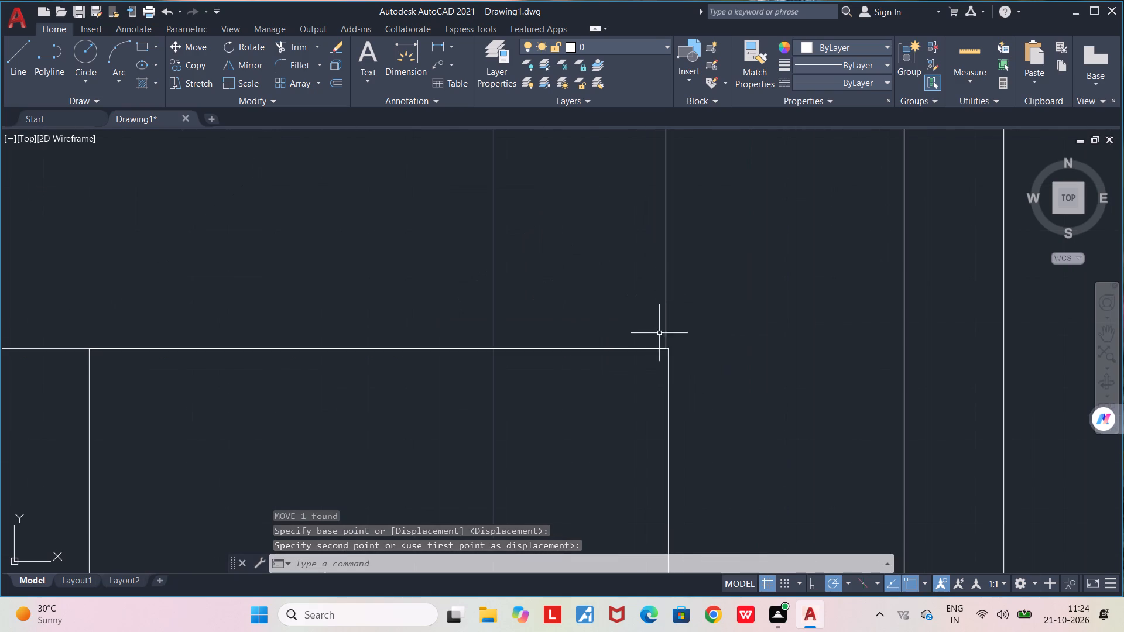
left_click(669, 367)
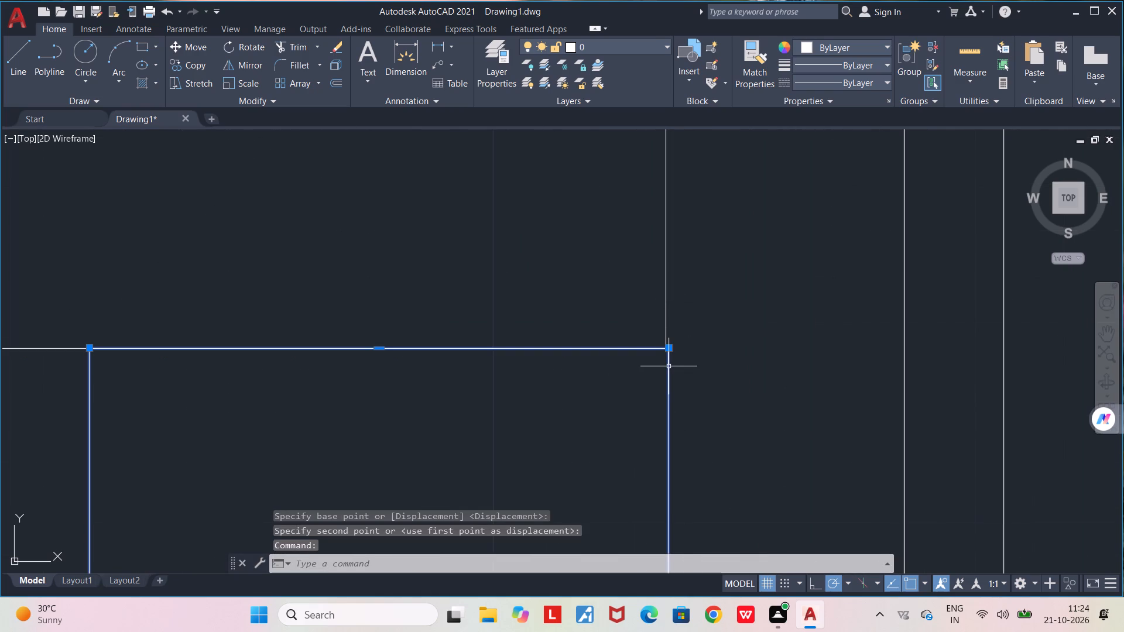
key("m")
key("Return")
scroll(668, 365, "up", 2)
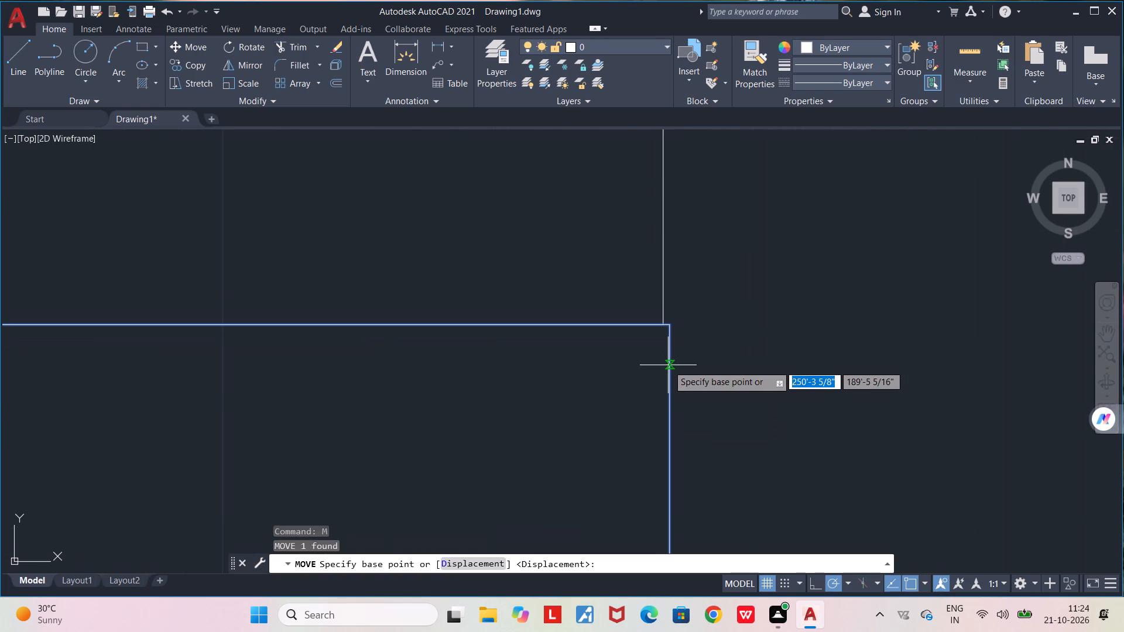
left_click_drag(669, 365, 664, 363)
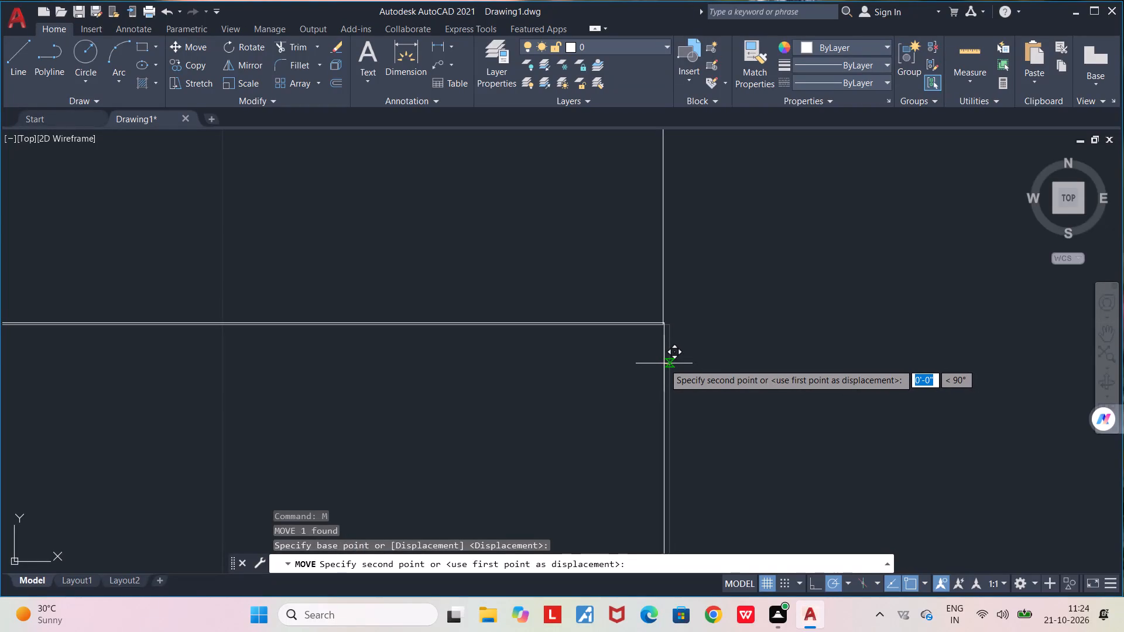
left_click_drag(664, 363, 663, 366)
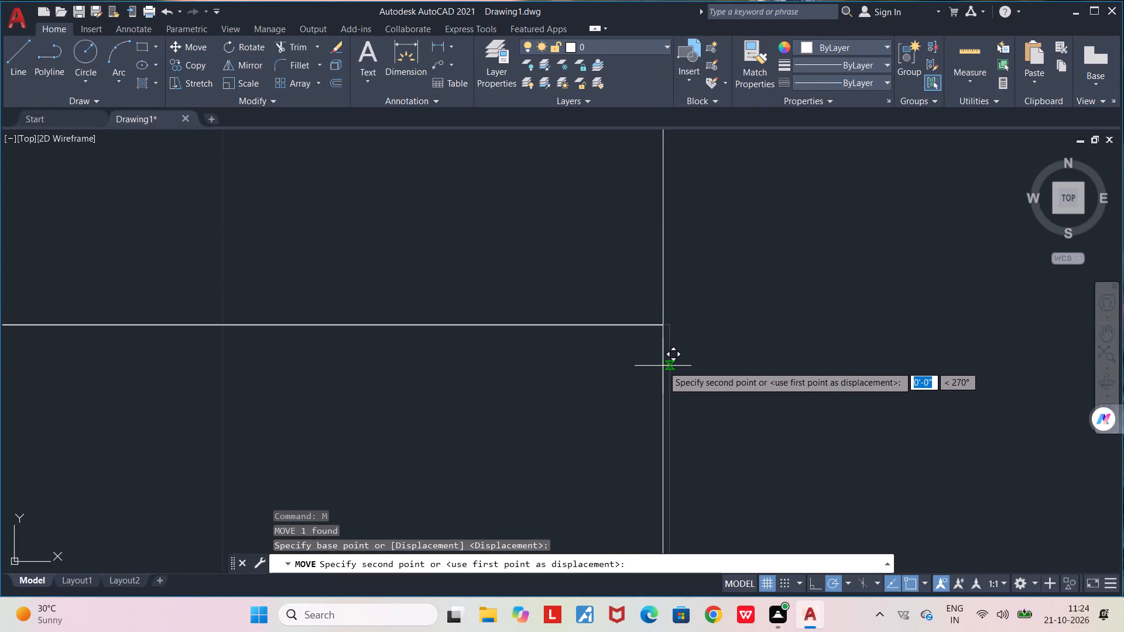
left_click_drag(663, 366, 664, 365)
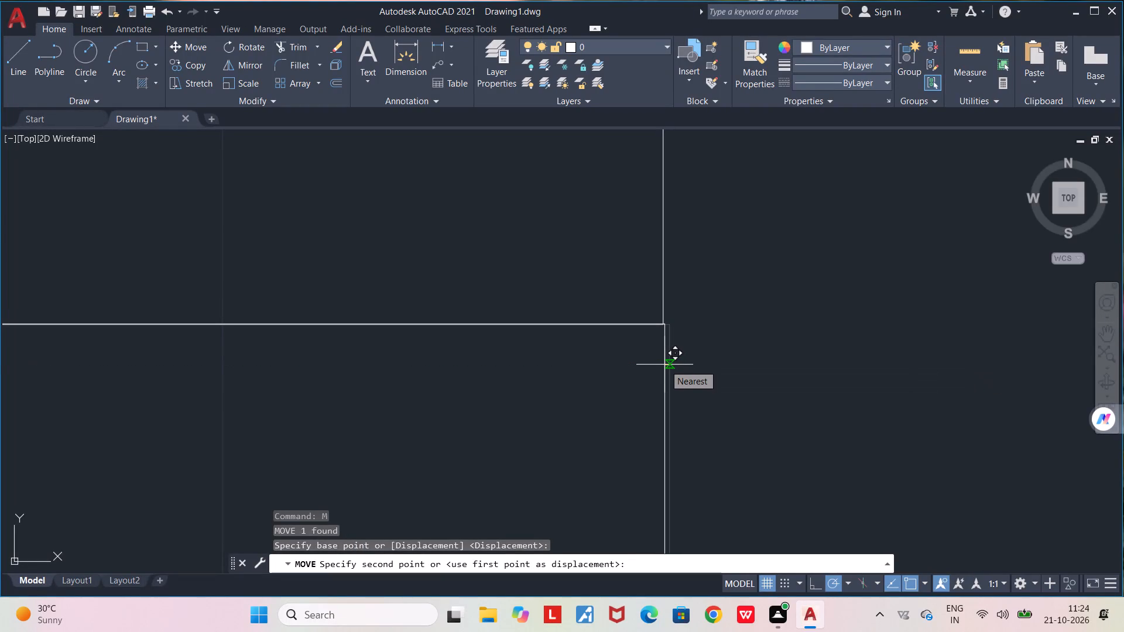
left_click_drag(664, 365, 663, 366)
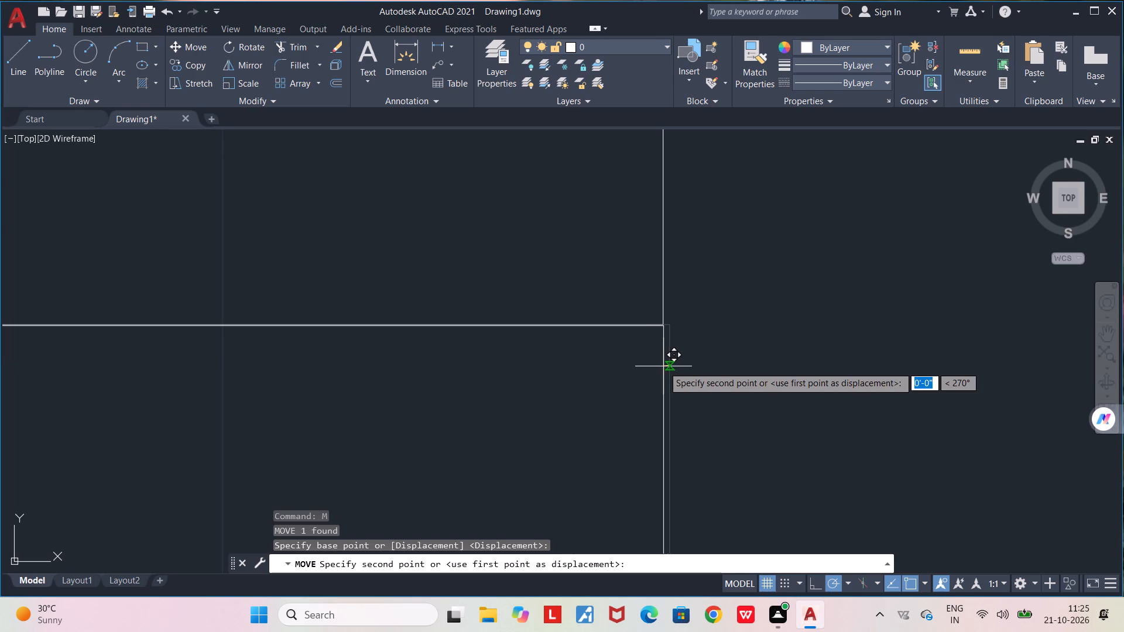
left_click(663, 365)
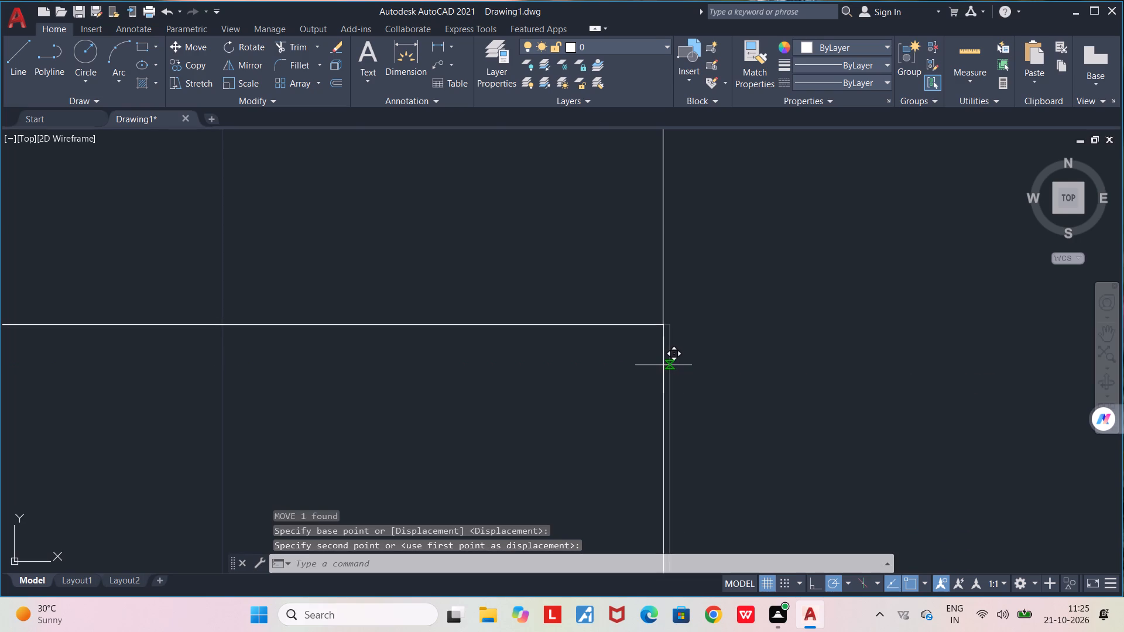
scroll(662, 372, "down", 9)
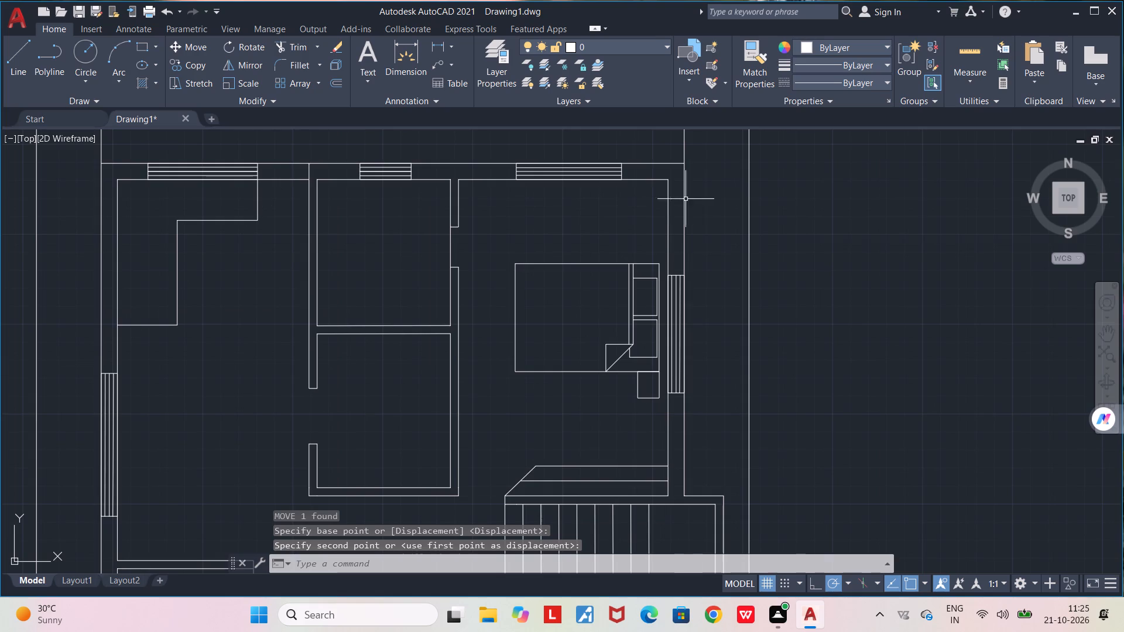
Draw a side-table rectangle 1' wide and about 1' deep, extending north from the northeast corner of the northeast bedroom's bed.
scroll(636, 262, "up", 2)
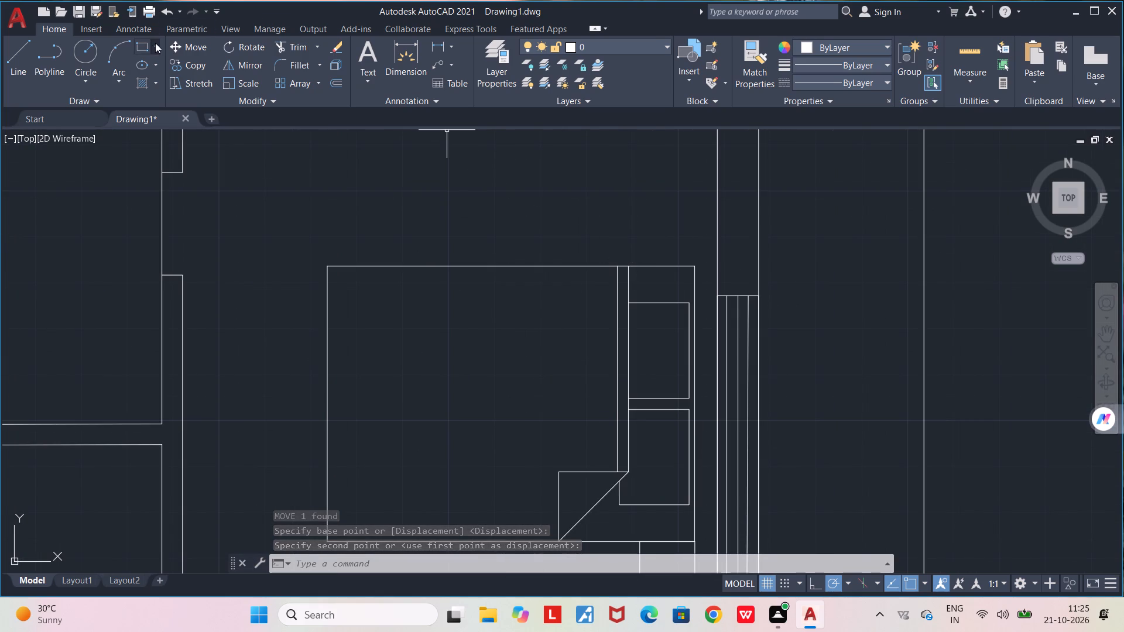
left_click(136, 44)
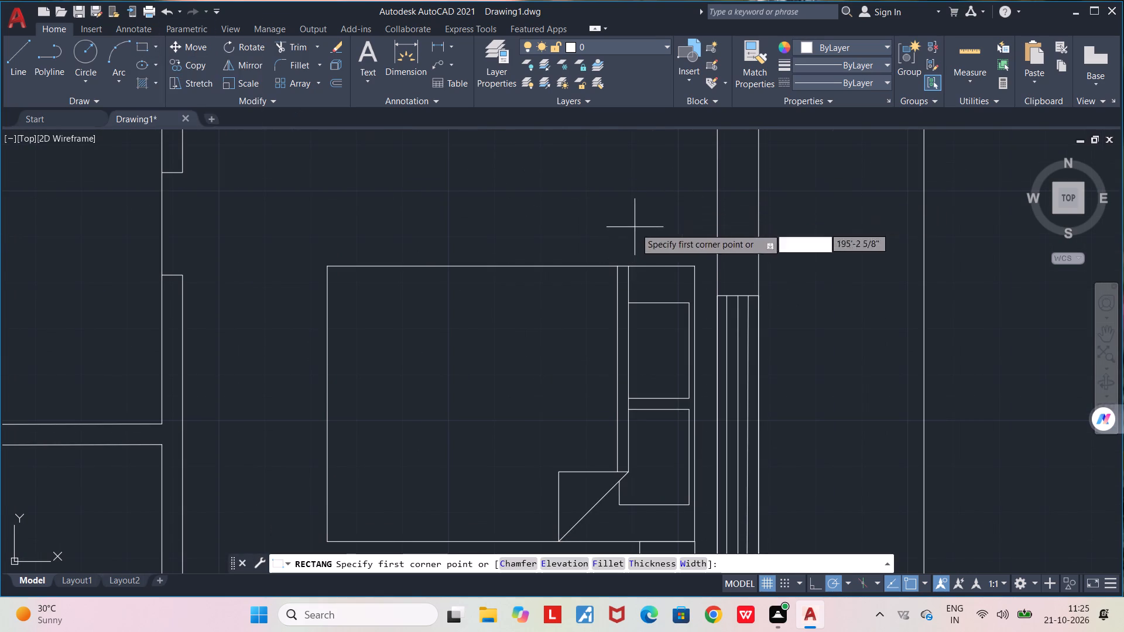
left_click(695, 263)
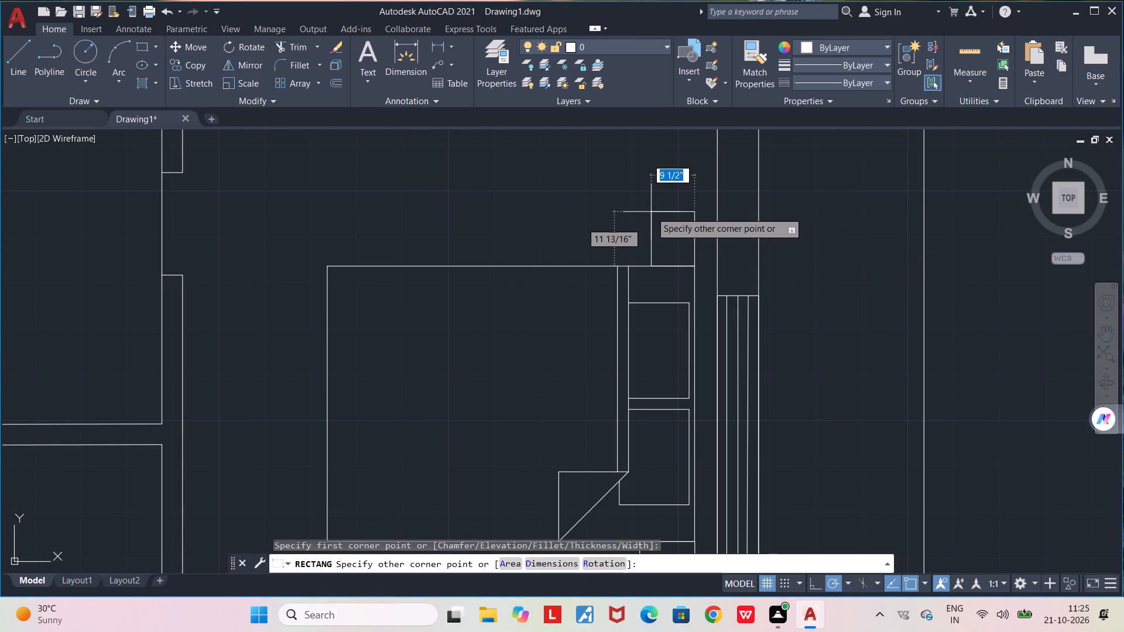
type("1'")
key("Return")
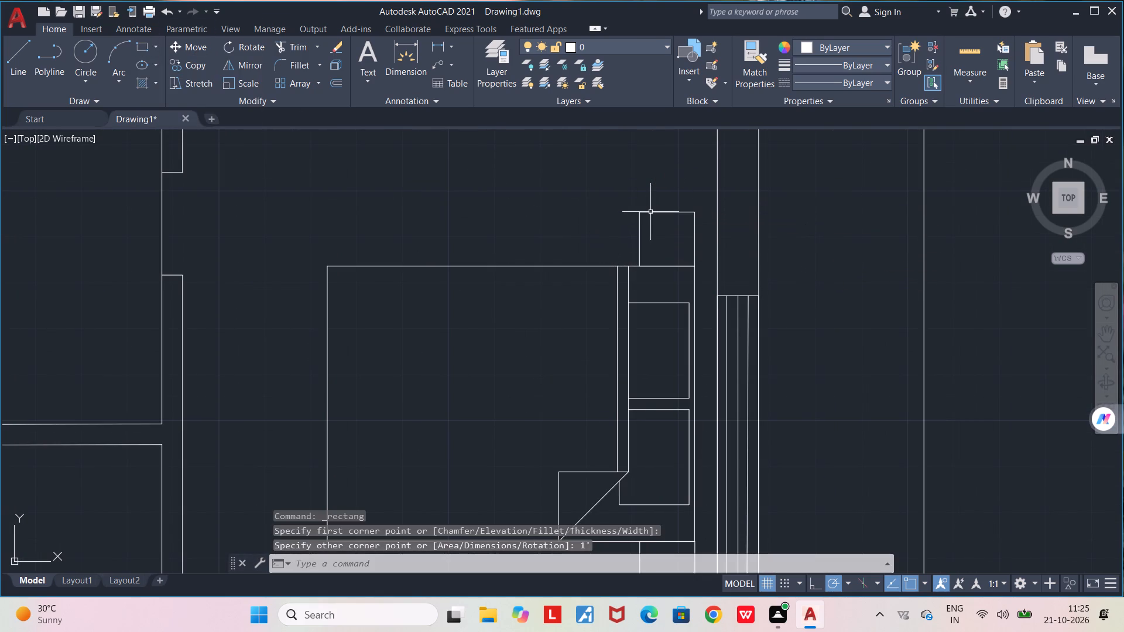
Replace the side table south of the bed with a rectangle 1' wide and about 1' deep from the bed's southeast corner.
scroll(650, 212, "down", 3)
scroll(662, 314, "up", 2)
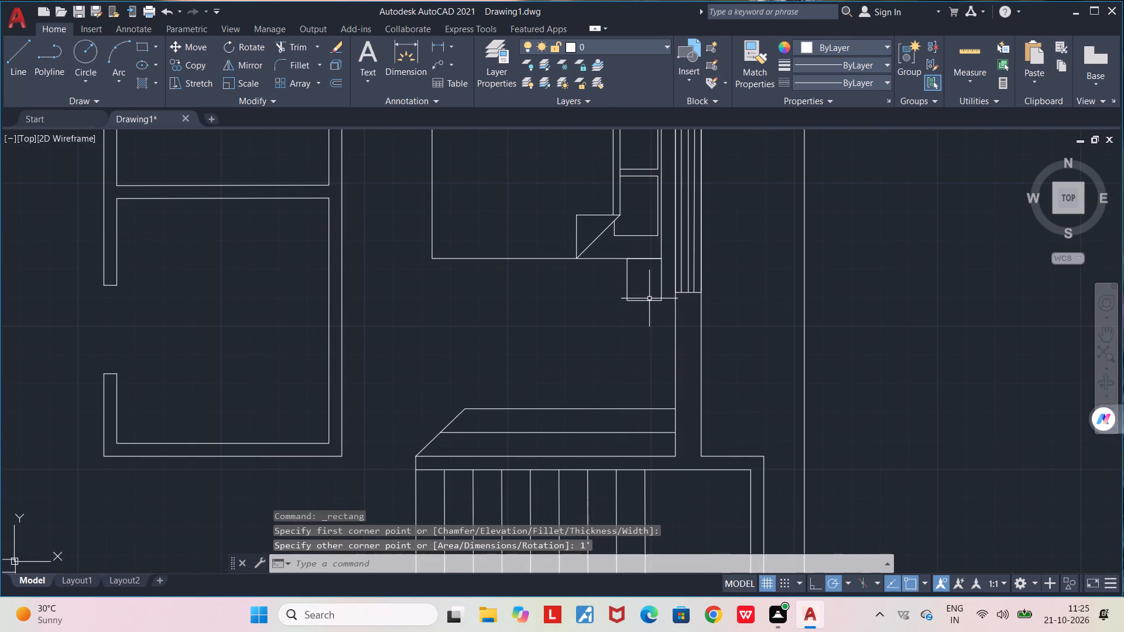
left_click(649, 301)
key("Delete")
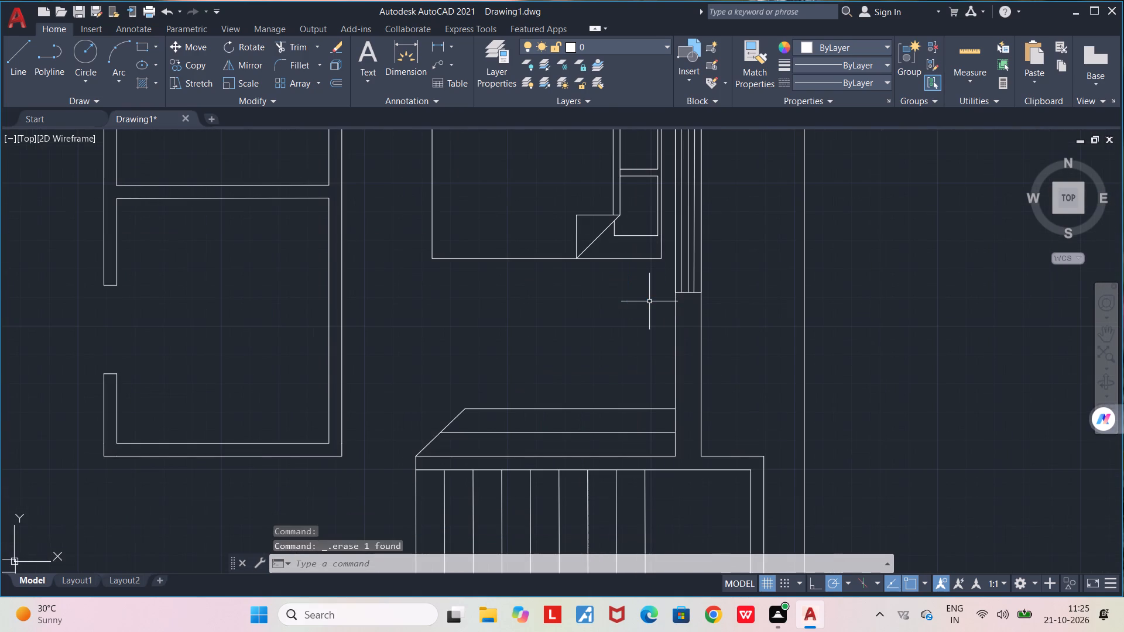
left_click(141, 46)
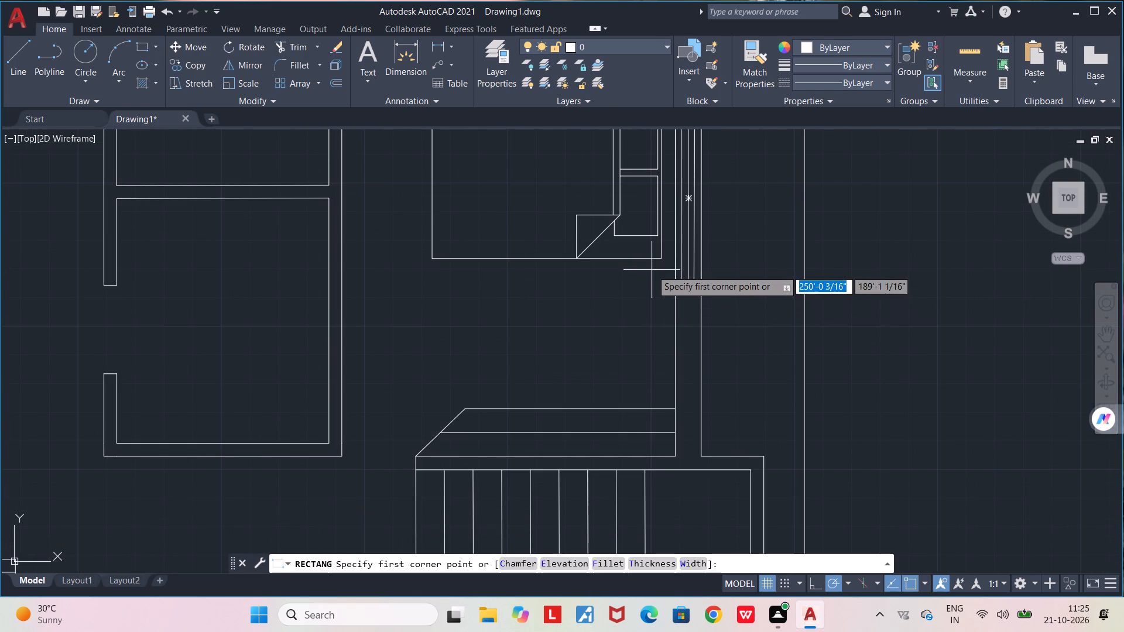
left_click(661, 260)
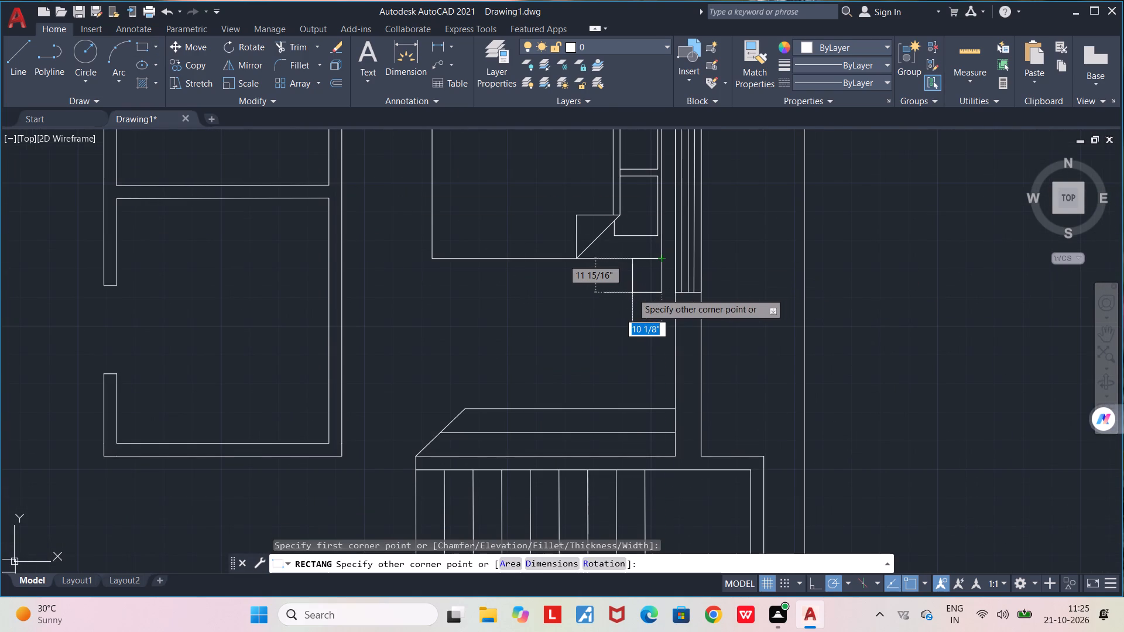
type("1'")
key("Return")
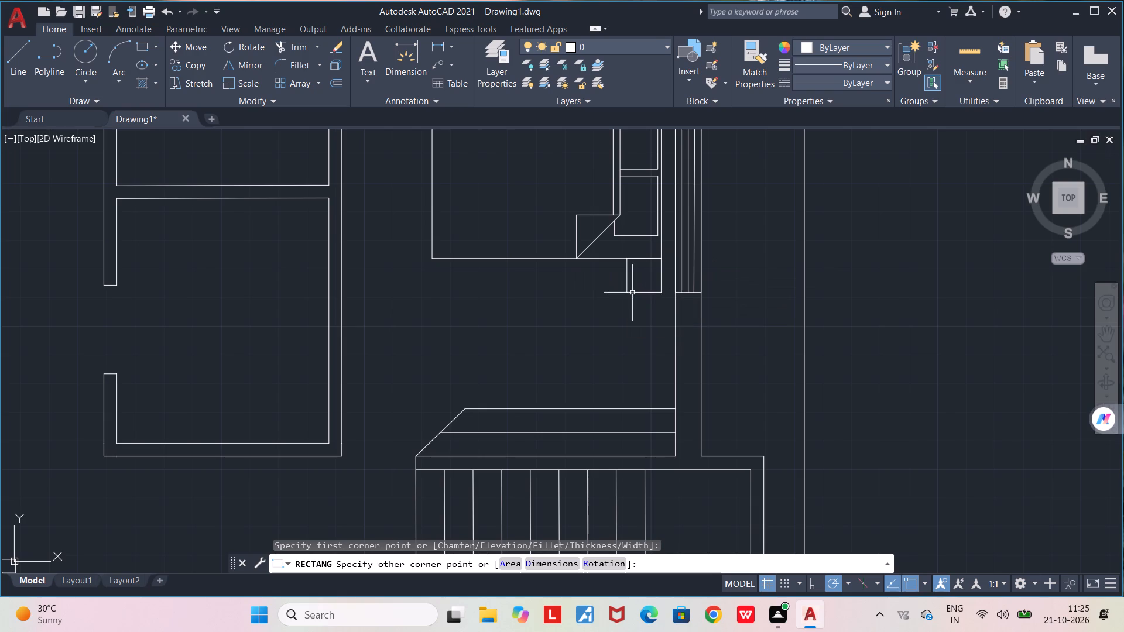
scroll(632, 293, "down", 3)
key("Escape")
Copy the three-seat sofa block outside the plan and paste the duplicate east of the toilet block.
scroll(616, 324, "up", 1)
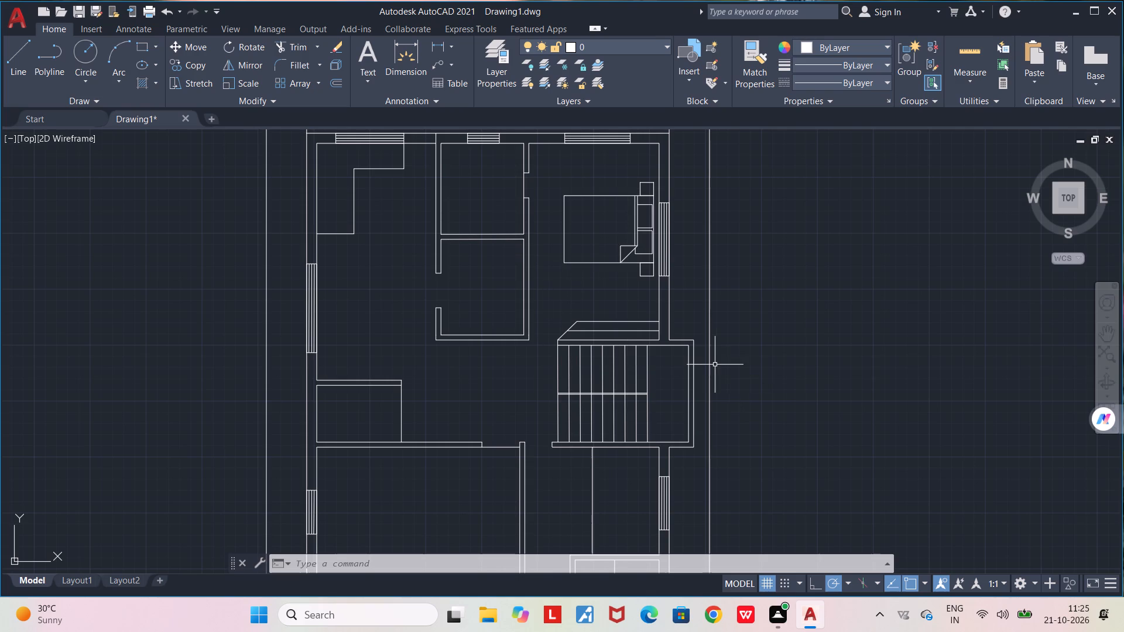
scroll(534, 424, "down", 2)
middle_click_drag(472, 475, 503, 402)
left_click(293, 346)
scroll(297, 377, "up", 3)
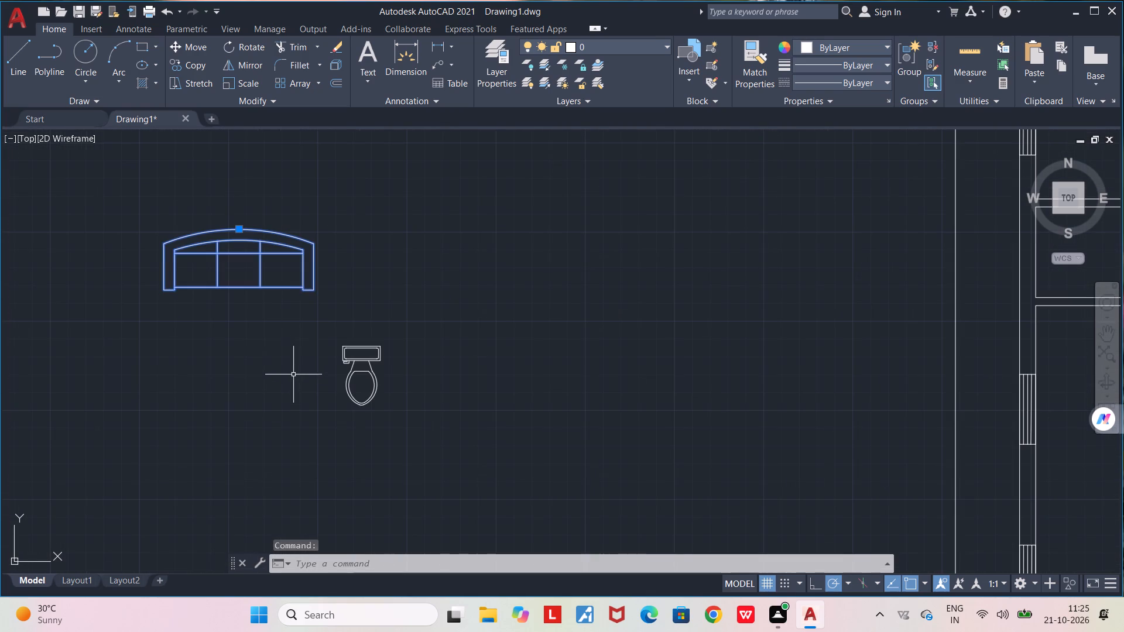
scroll(283, 292, "down", 1)
middle_click_drag(283, 325, 321, 396)
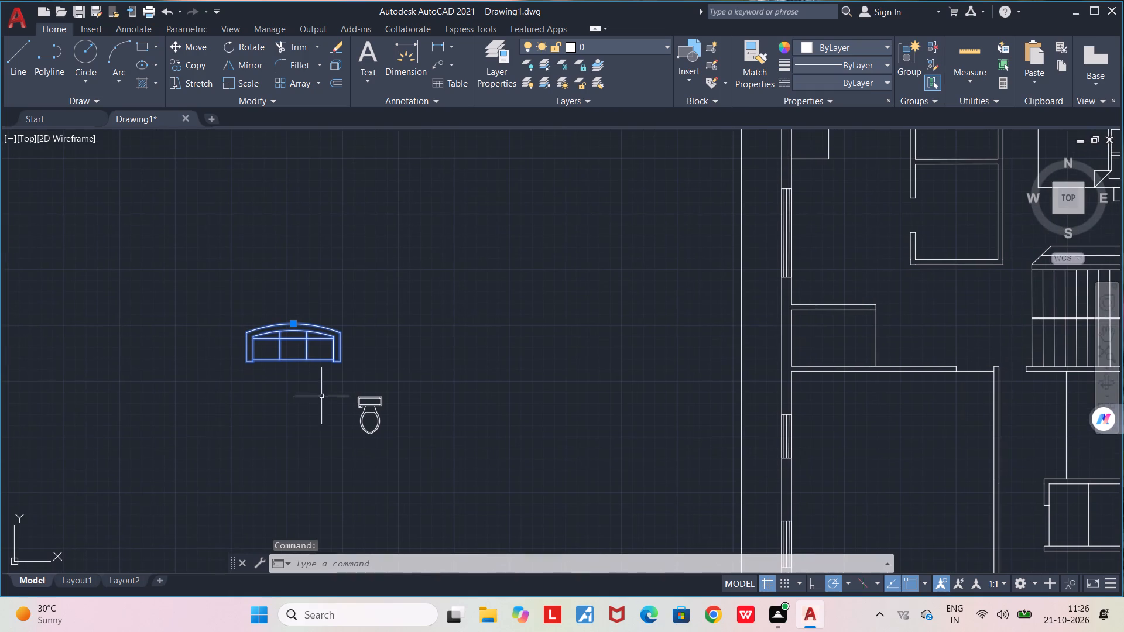
key("ctrl+c")
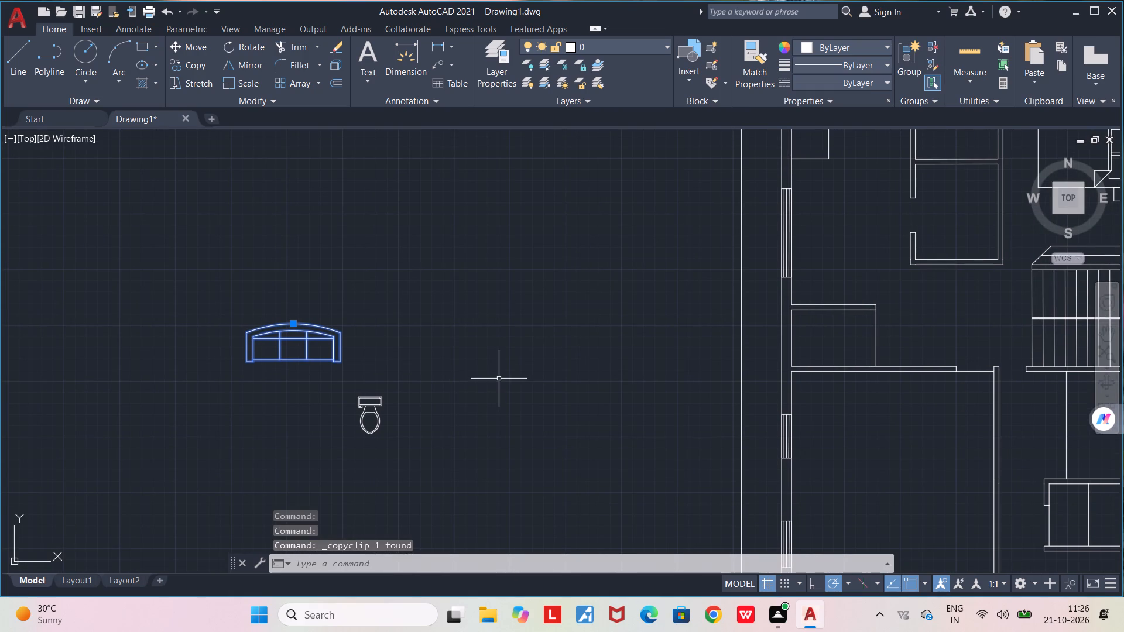
key("ctrl+v")
left_click(477, 404)
left_click(476, 400)
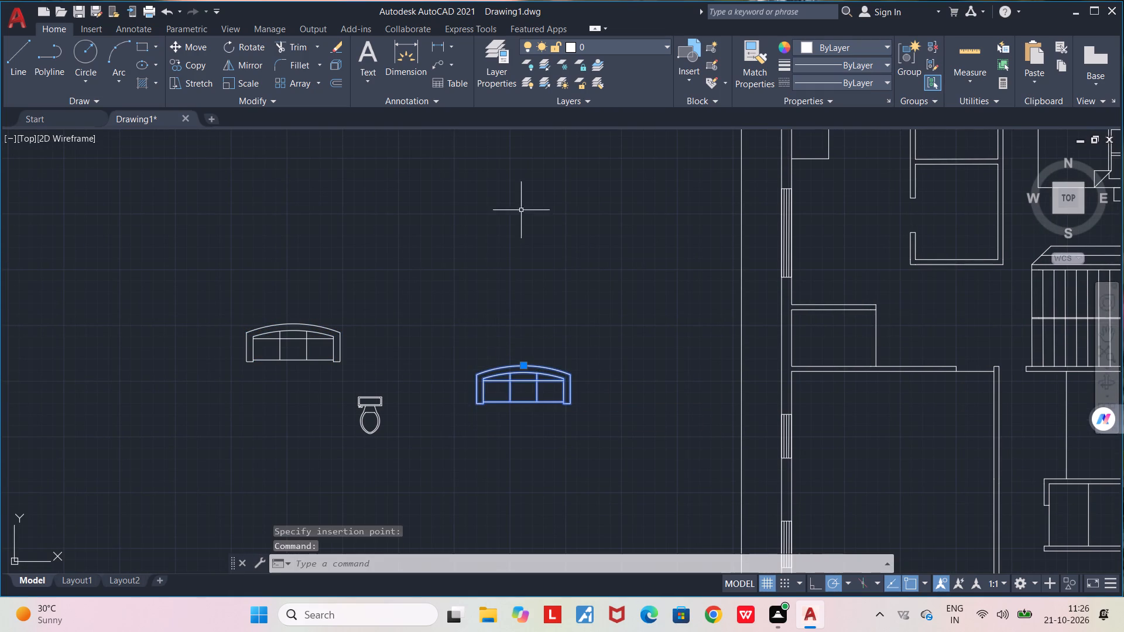
Rotate the pasted sofa 90° counterclockwise about its southeast corner.
left_click(238, 47)
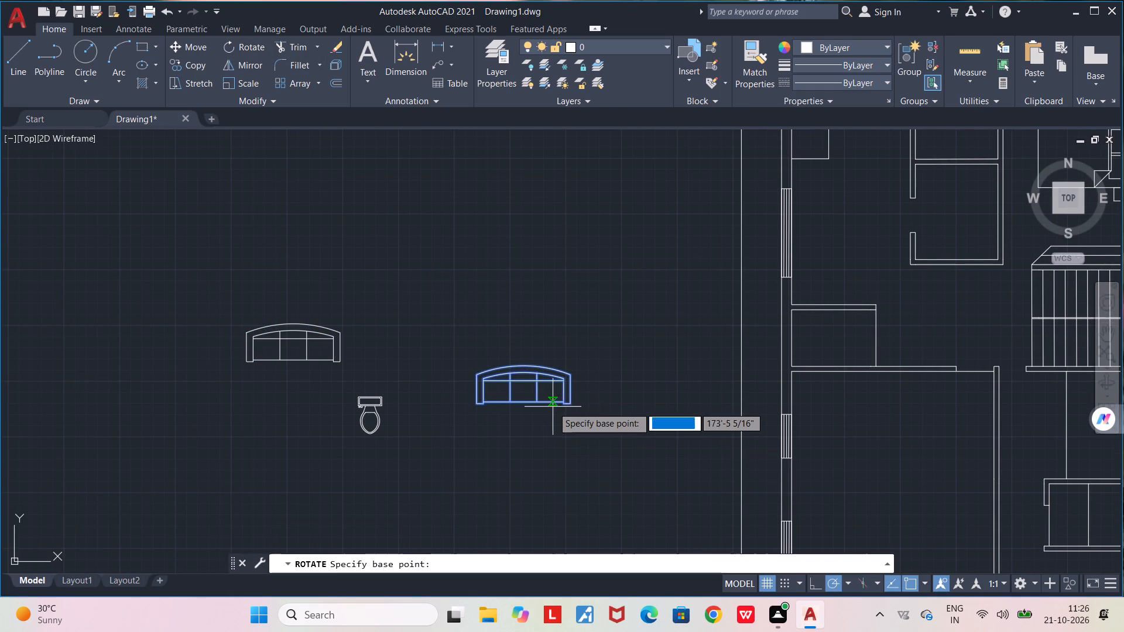
left_click(572, 403)
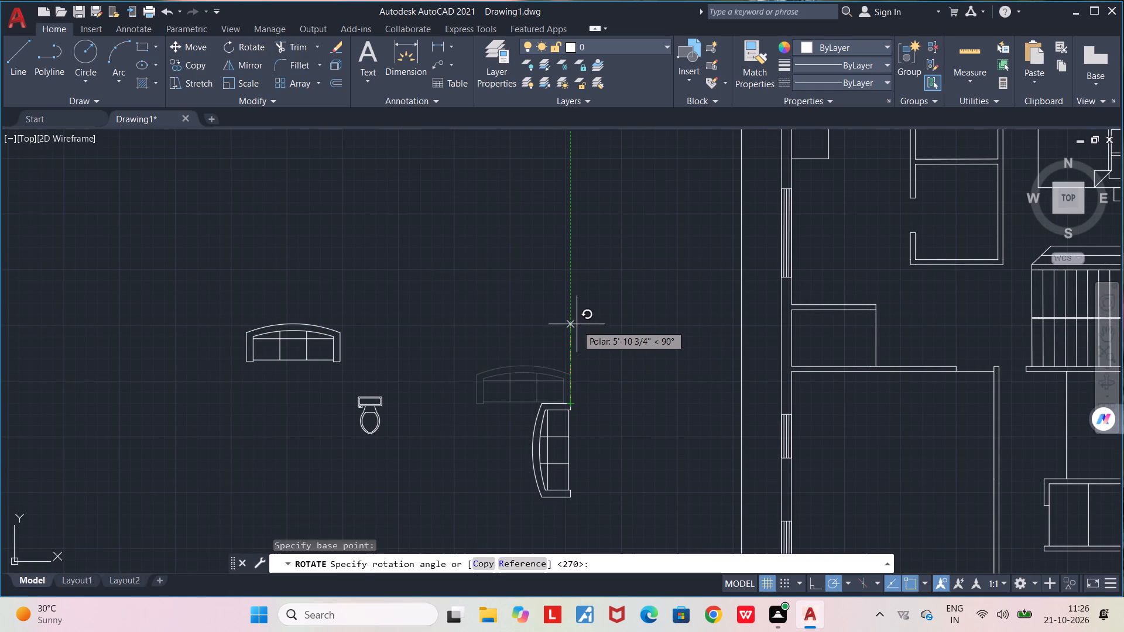
left_click(577, 312)
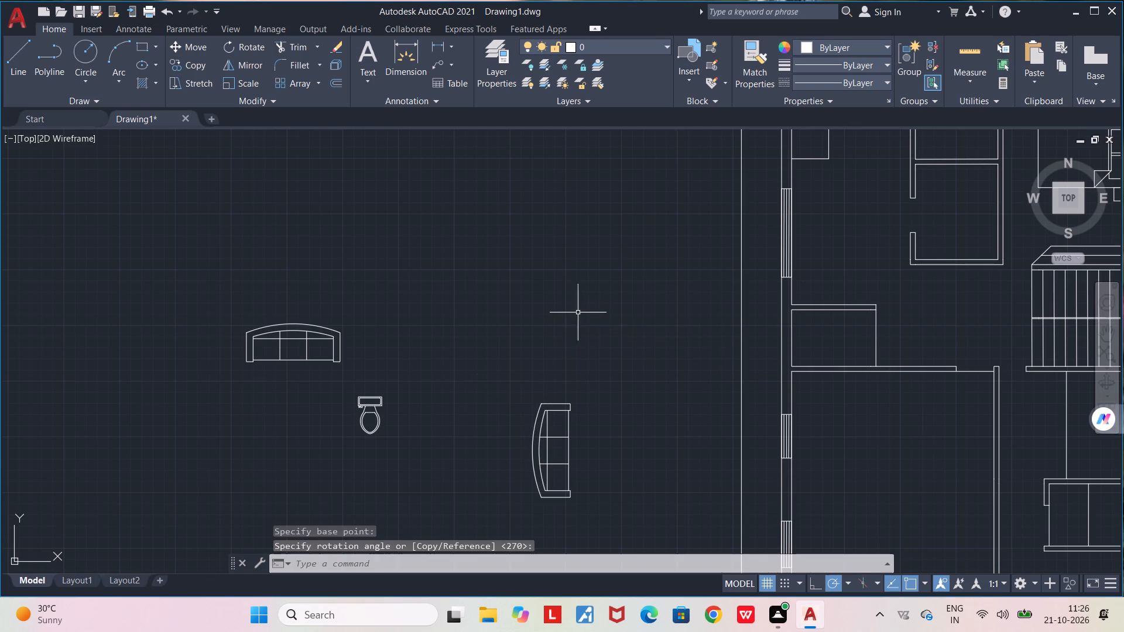
Move the rotated sofa into the large southwest room, beside the west wall between the two windows.
scroll(612, 384, "down", 3)
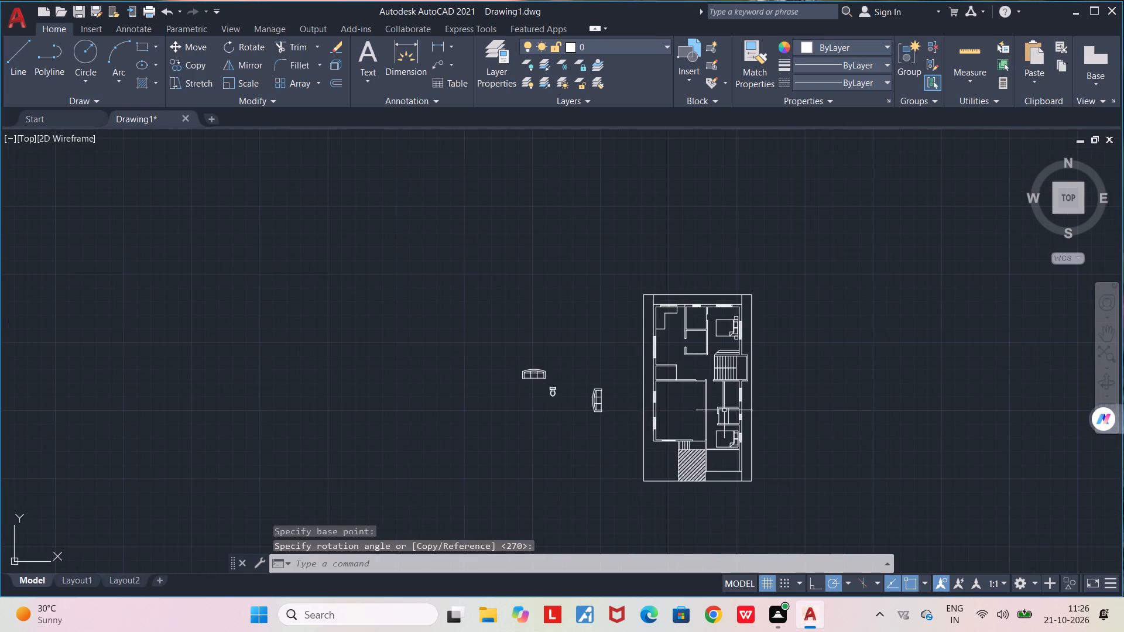
scroll(713, 403, "up", 2)
middle_click_drag(631, 420, 591, 375)
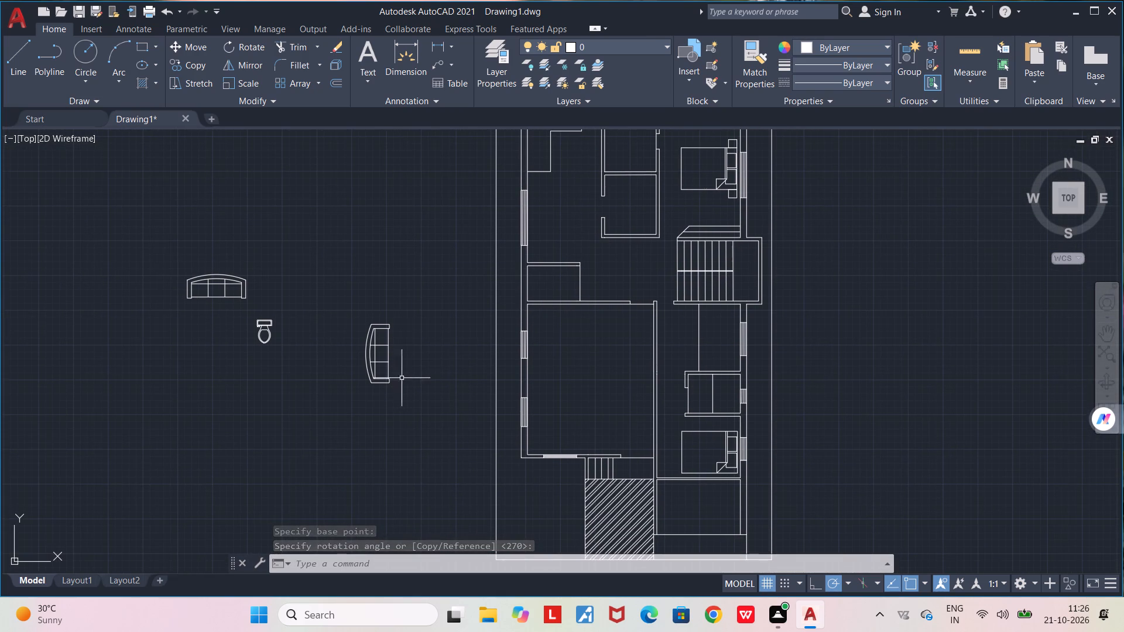
left_click(385, 382)
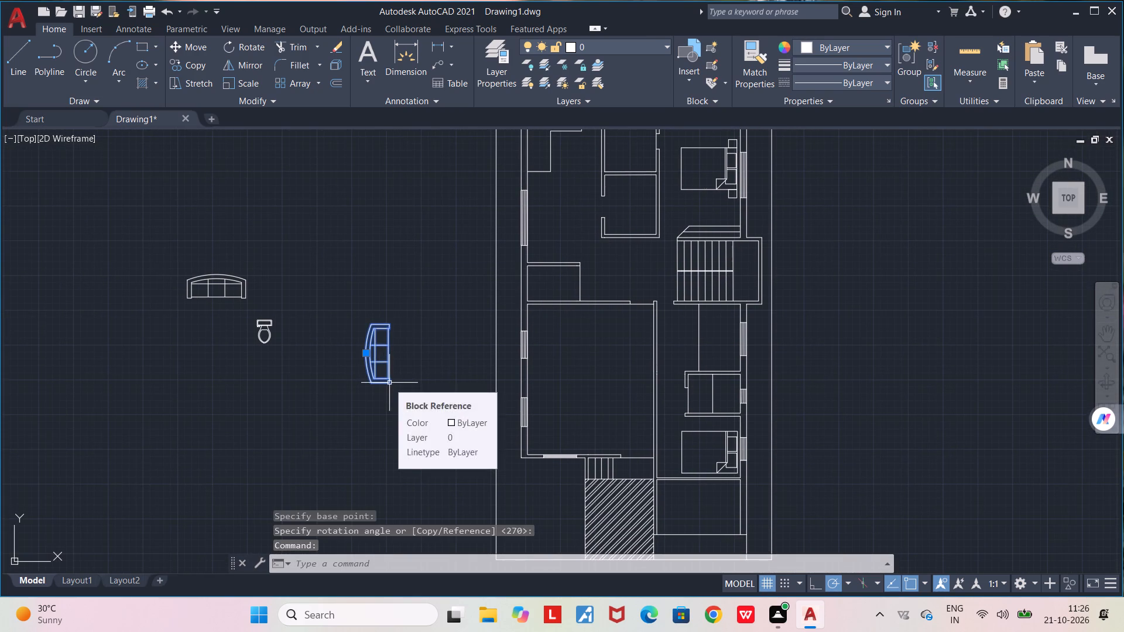
key("m")
key("Return")
left_click(389, 383)
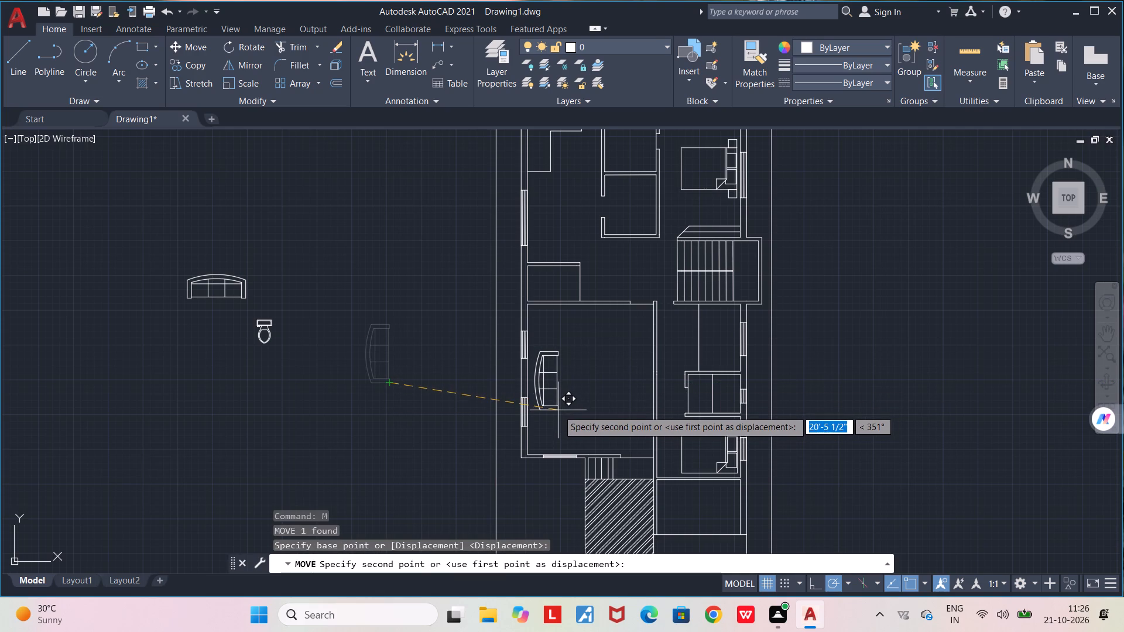
left_click(558, 410)
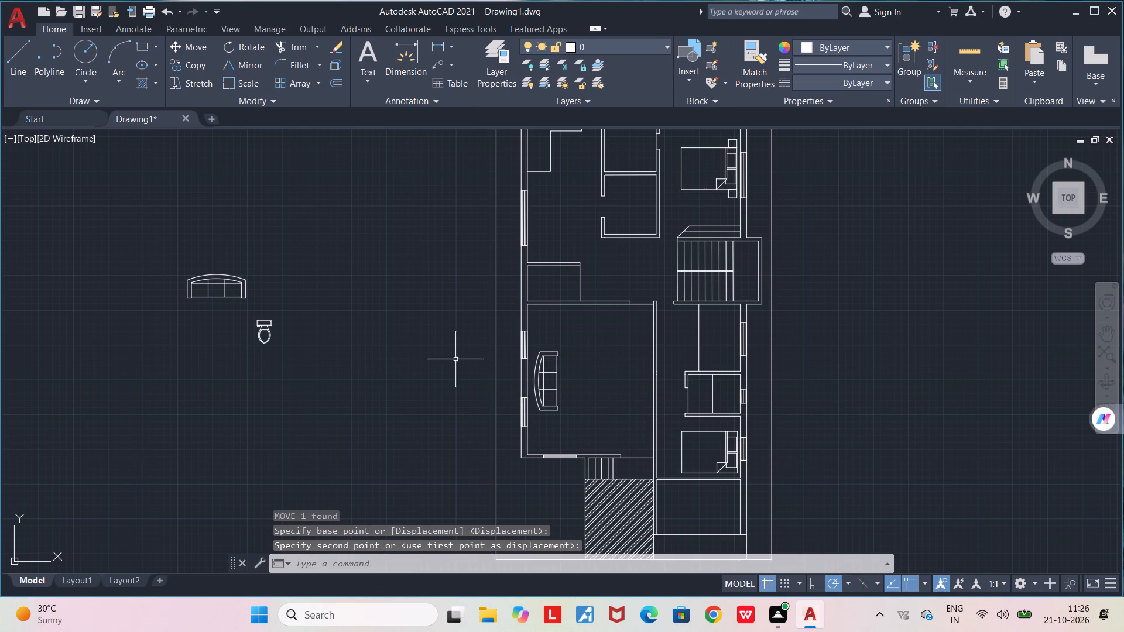
Rotate the original sofa outside the plan 180° about its southeast corner.
left_click(241, 297)
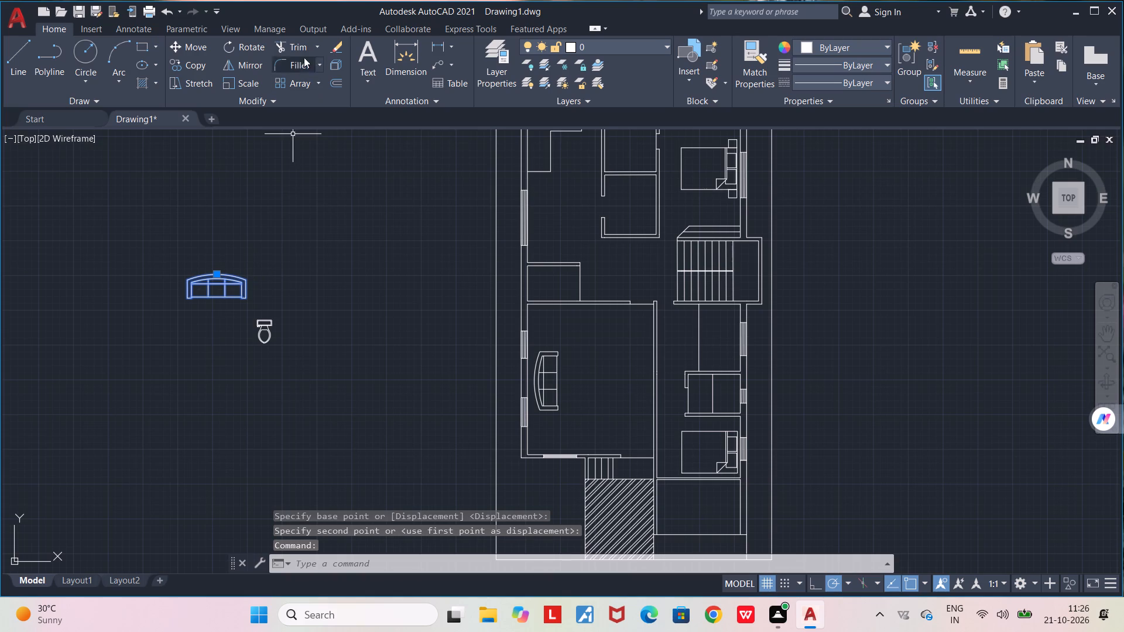
left_click(247, 53)
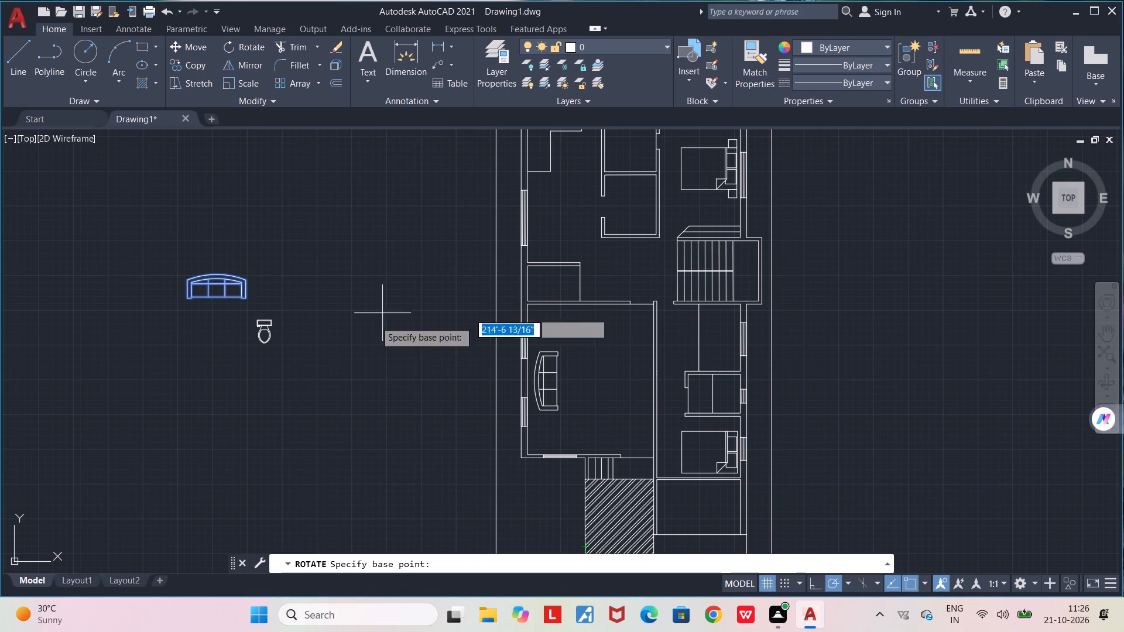
left_click(248, 299)
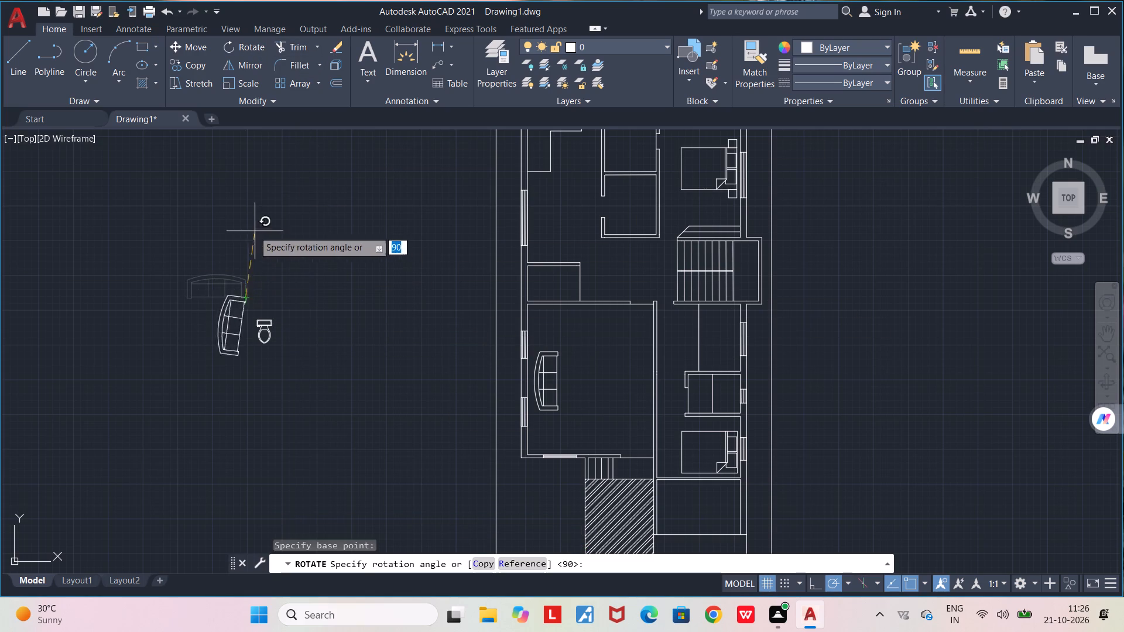
left_click(138, 294)
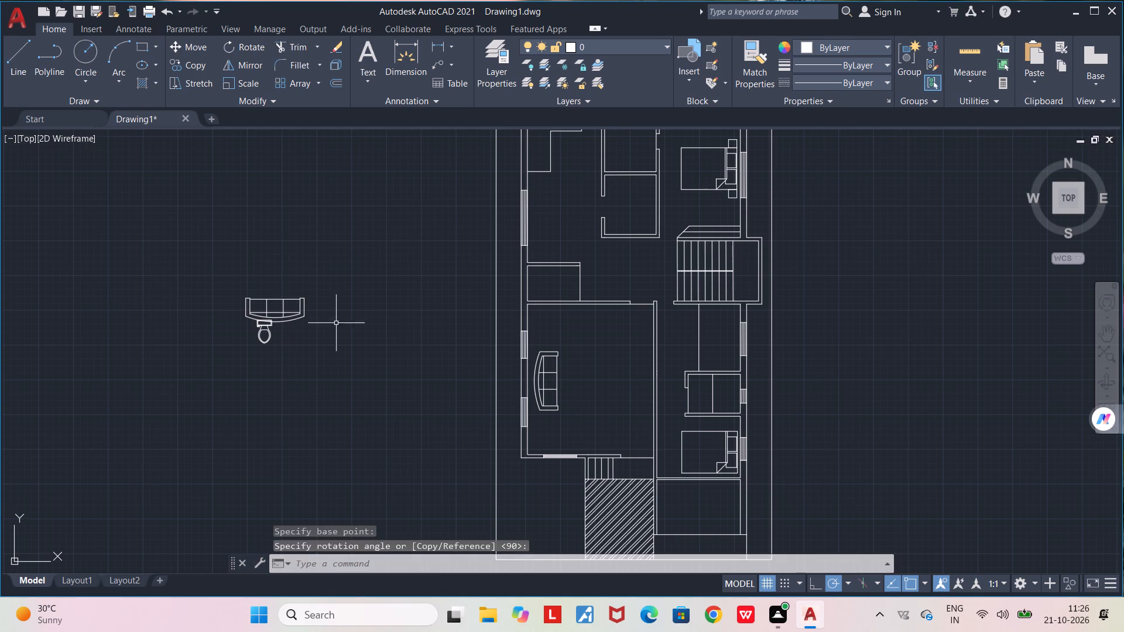
Move the rotated sofa from outside the plan into the large southwest room, just inside its south wall above the window.
left_click(301, 310)
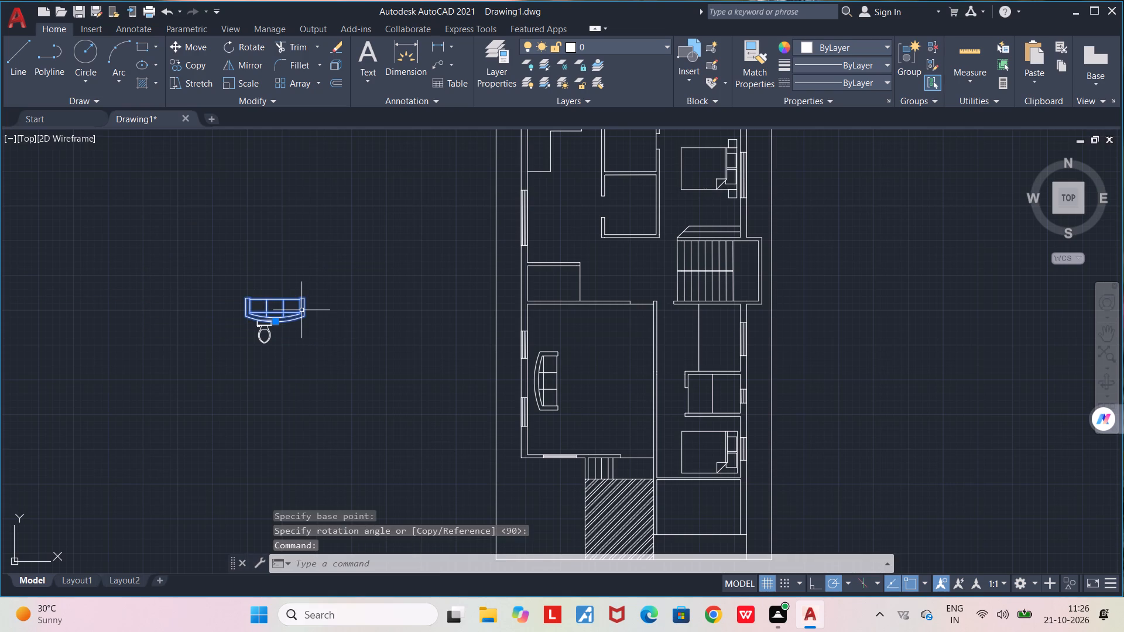
key("m")
key("Return")
left_click(301, 310)
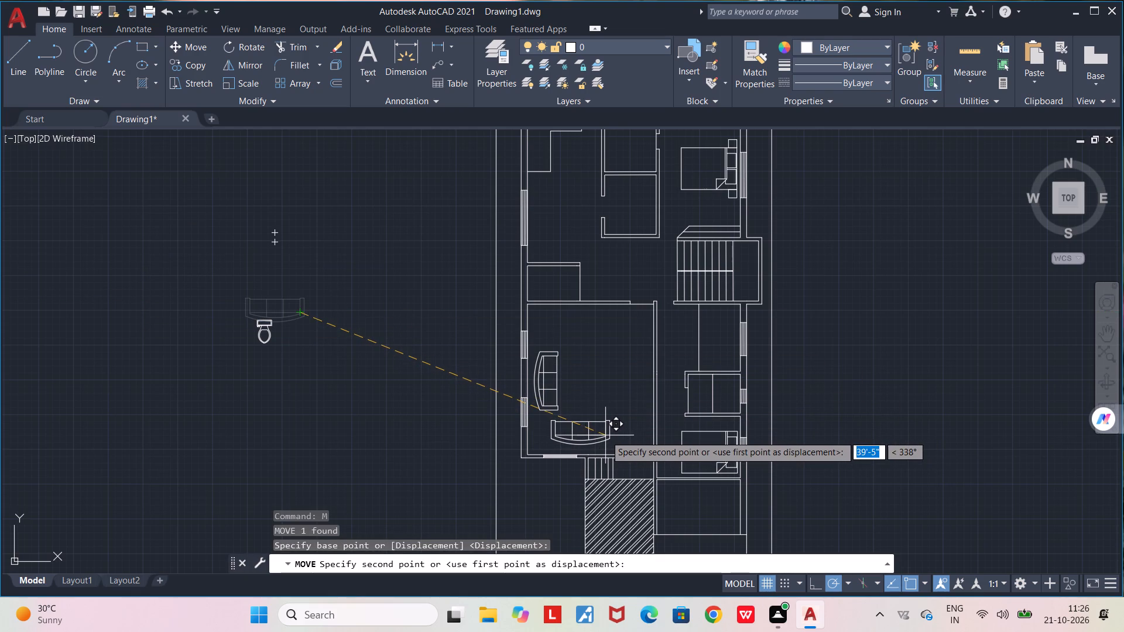
scroll(605, 435, "up", 1)
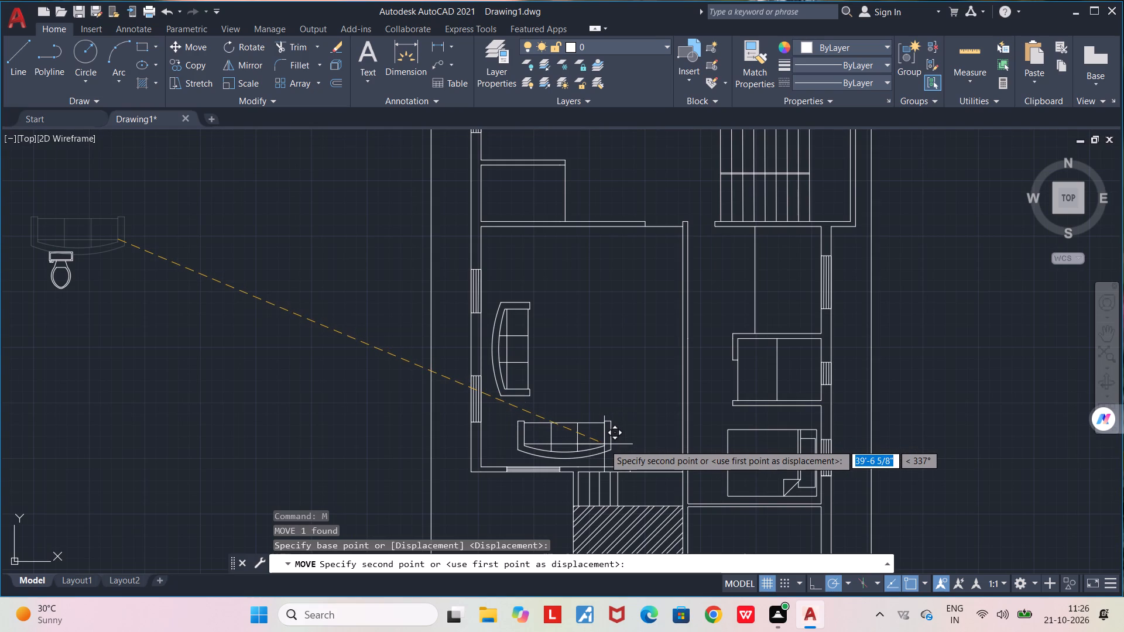
left_click(604, 445)
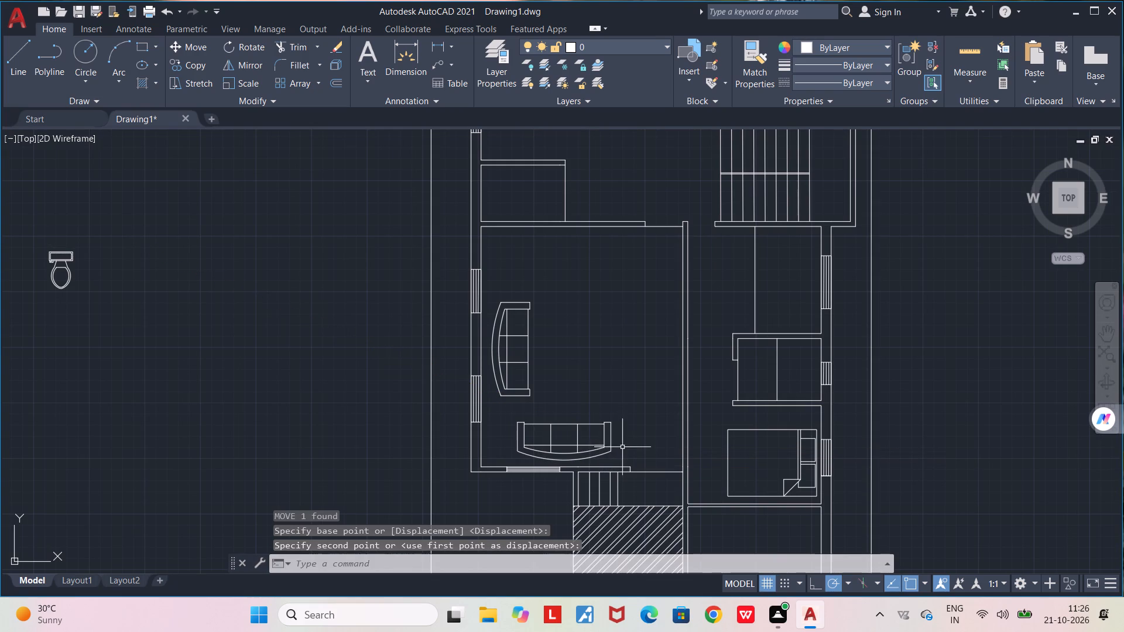
scroll(622, 444, "down", 1)
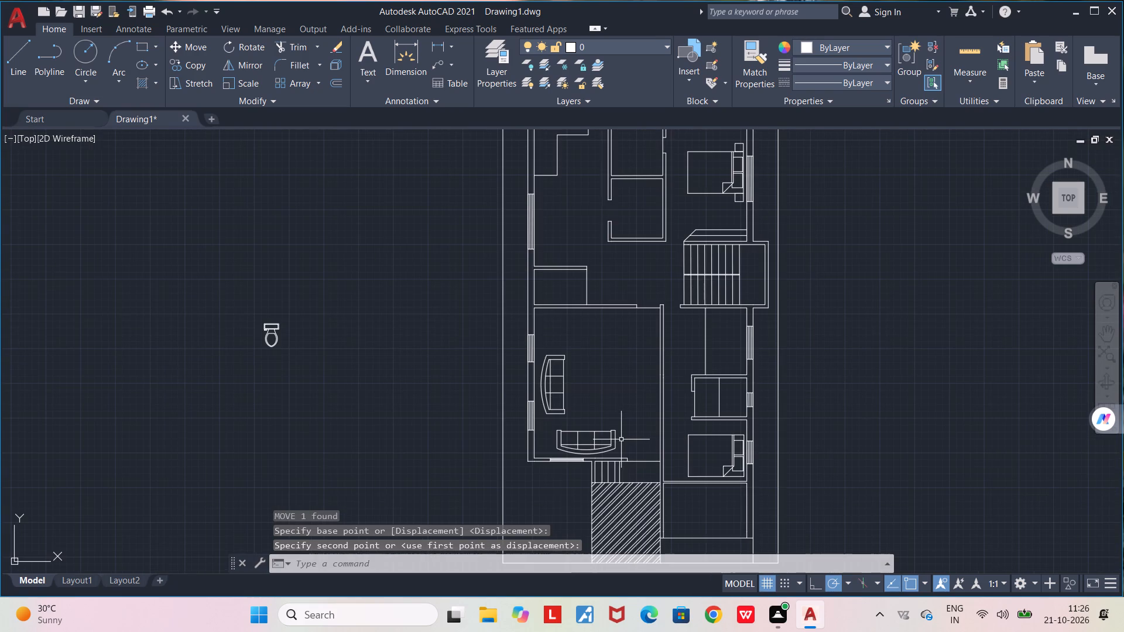
Draw a narrow rectangle about 2'-5" by 6" against the north wall of the large southwest room.
scroll(606, 320, "up", 2)
middle_click_drag(575, 319, 574, 319)
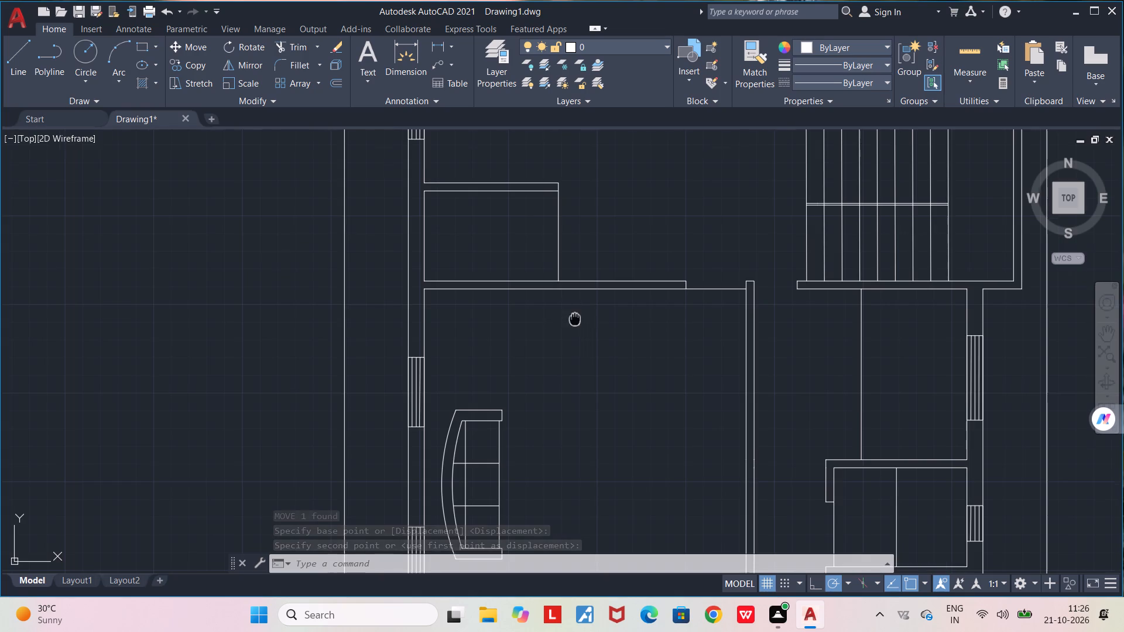
middle_click_drag(574, 319, 532, 355)
scroll(502, 349, "up", 1)
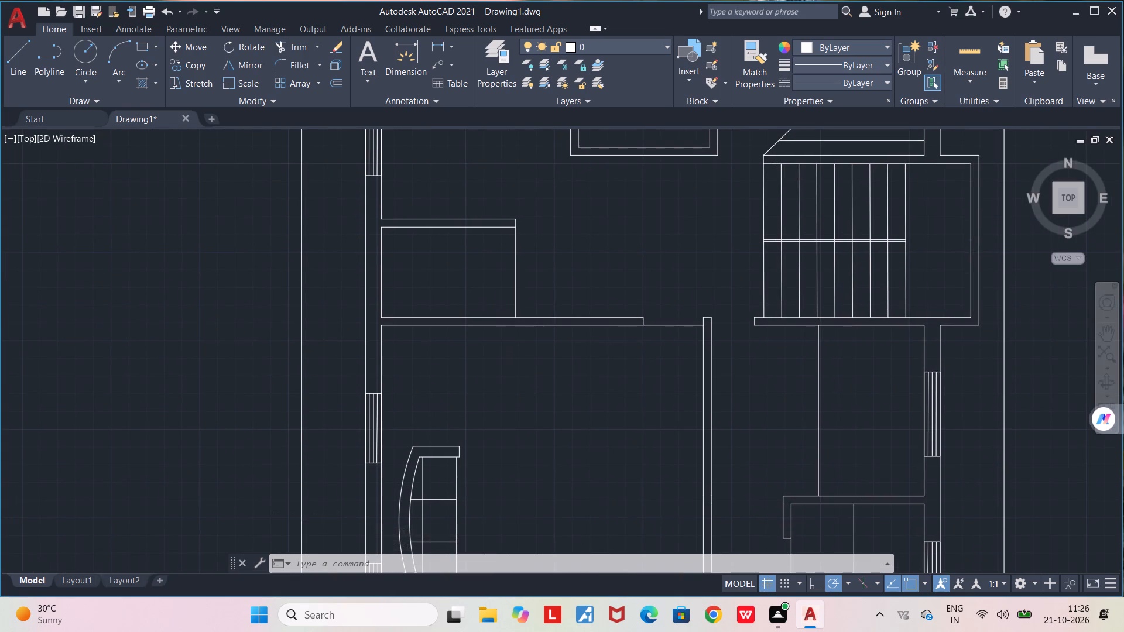
left_click(138, 47)
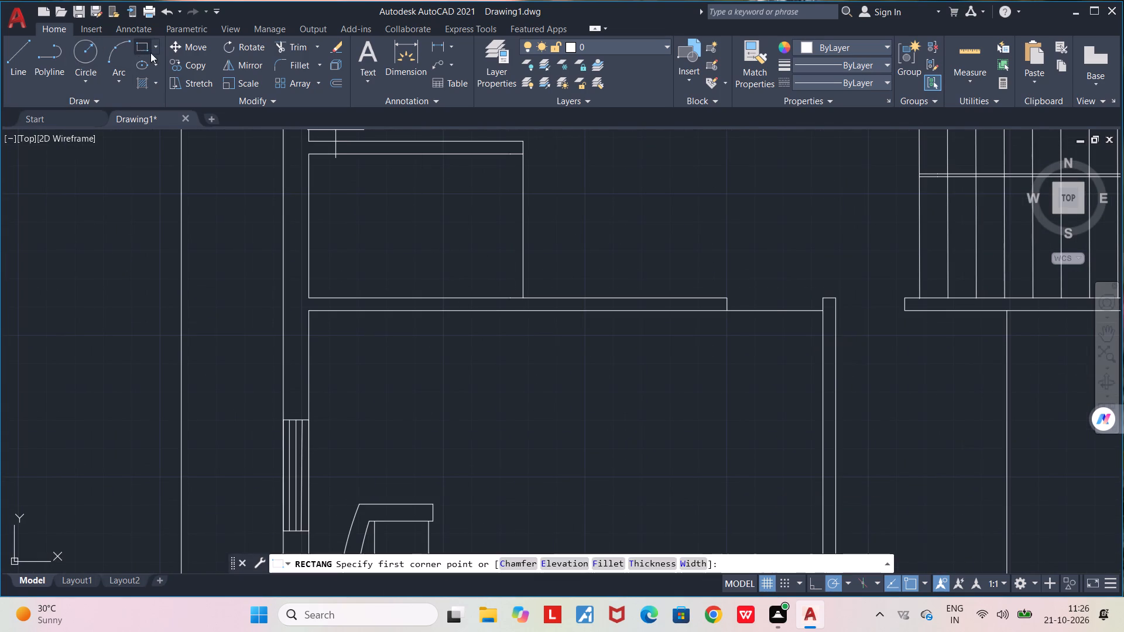
left_click(461, 314)
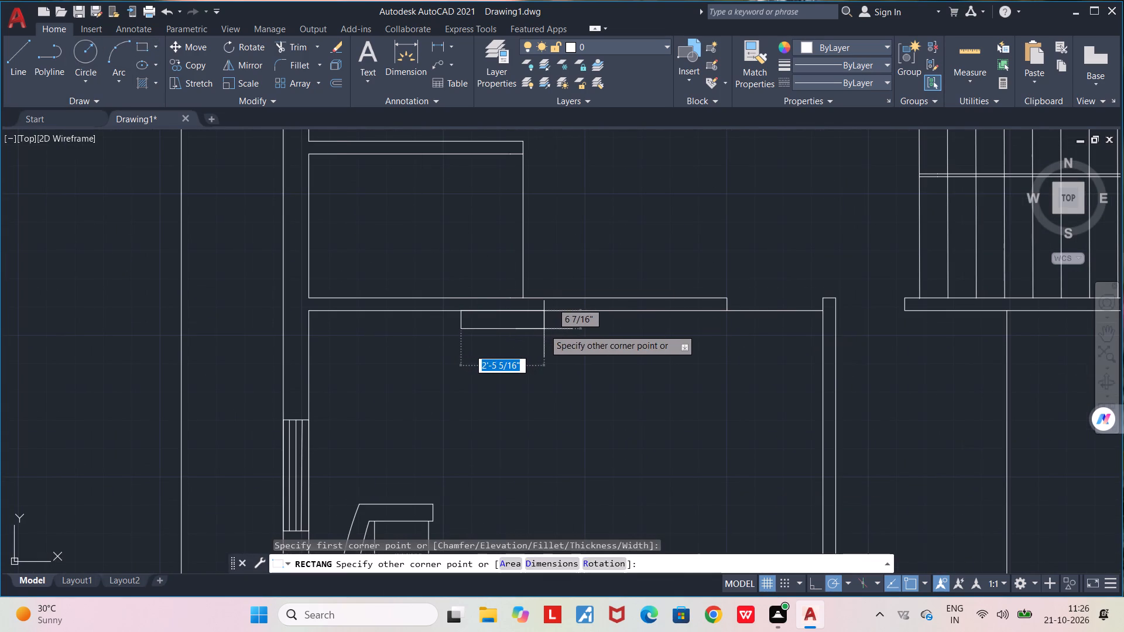
left_click(544, 329)
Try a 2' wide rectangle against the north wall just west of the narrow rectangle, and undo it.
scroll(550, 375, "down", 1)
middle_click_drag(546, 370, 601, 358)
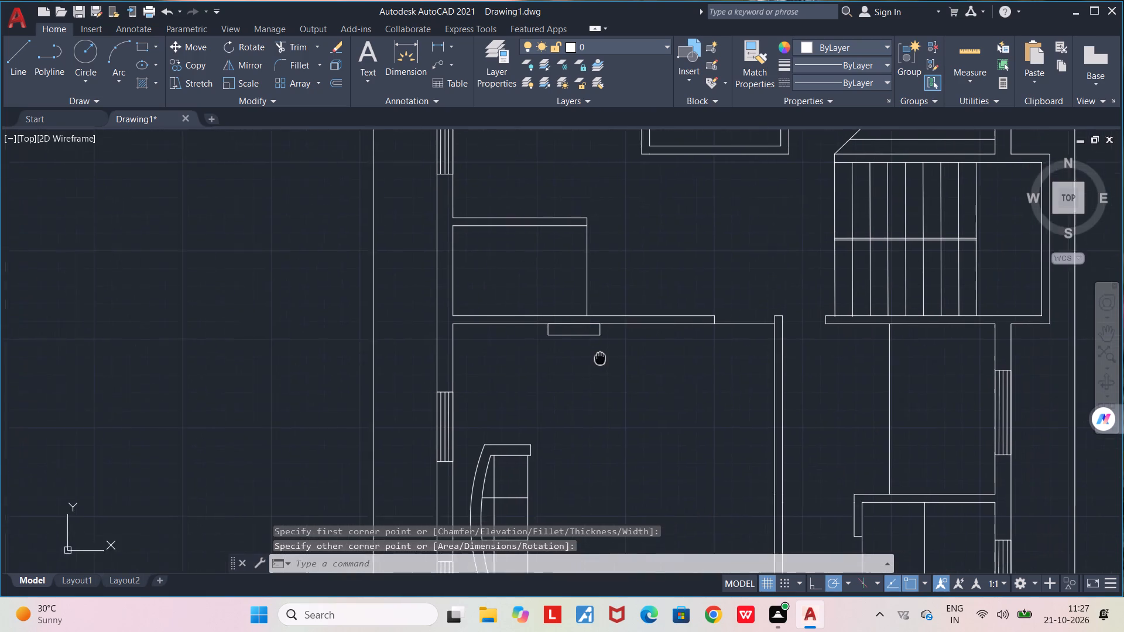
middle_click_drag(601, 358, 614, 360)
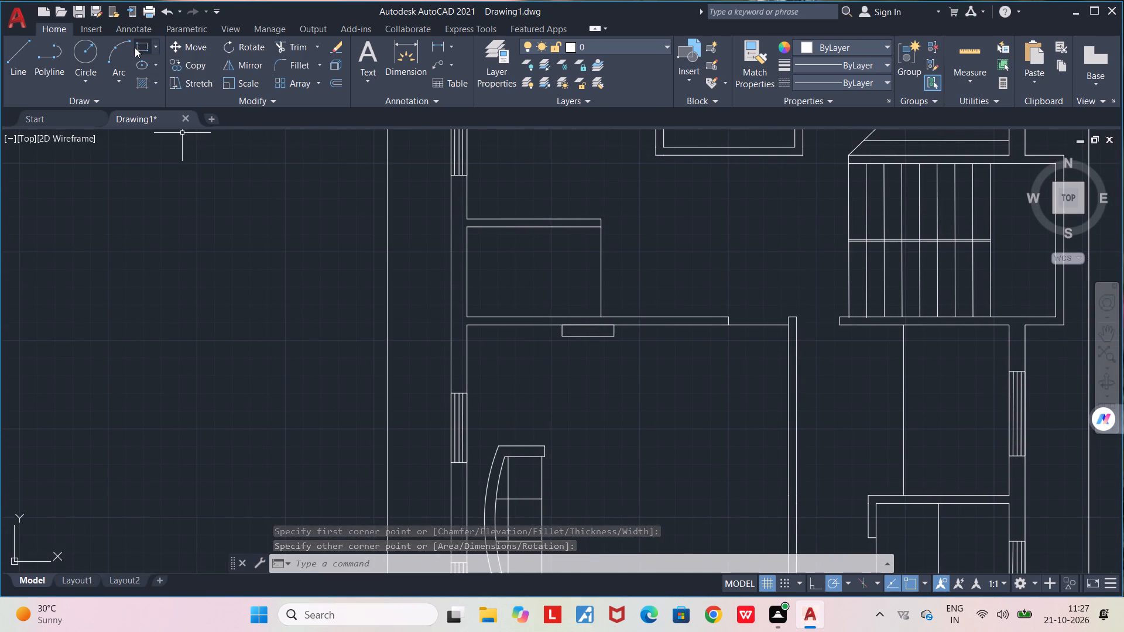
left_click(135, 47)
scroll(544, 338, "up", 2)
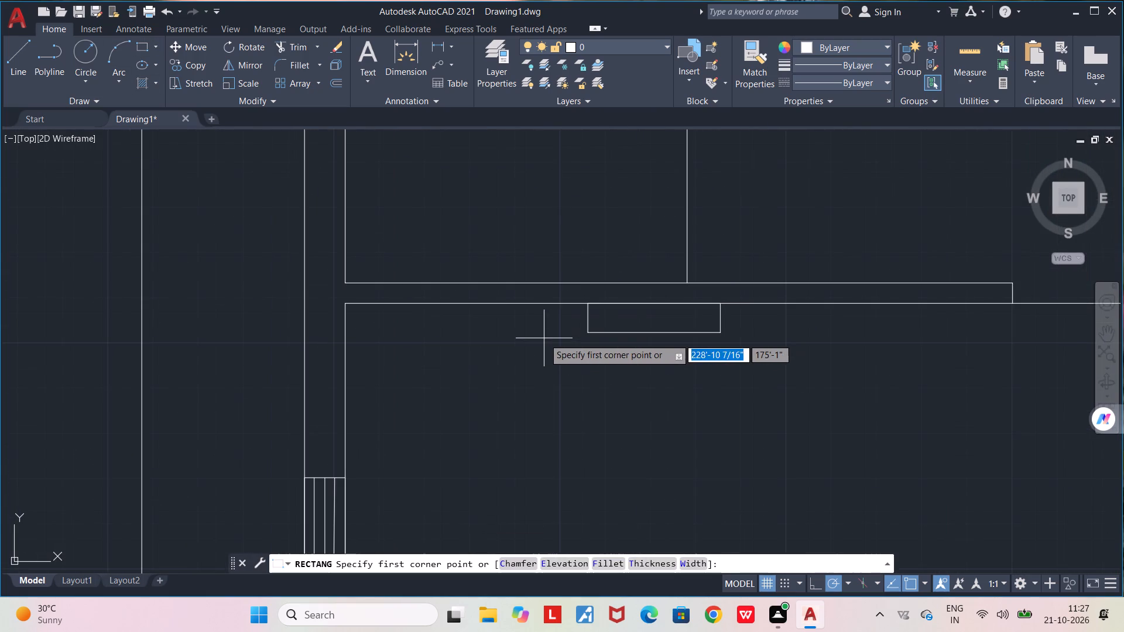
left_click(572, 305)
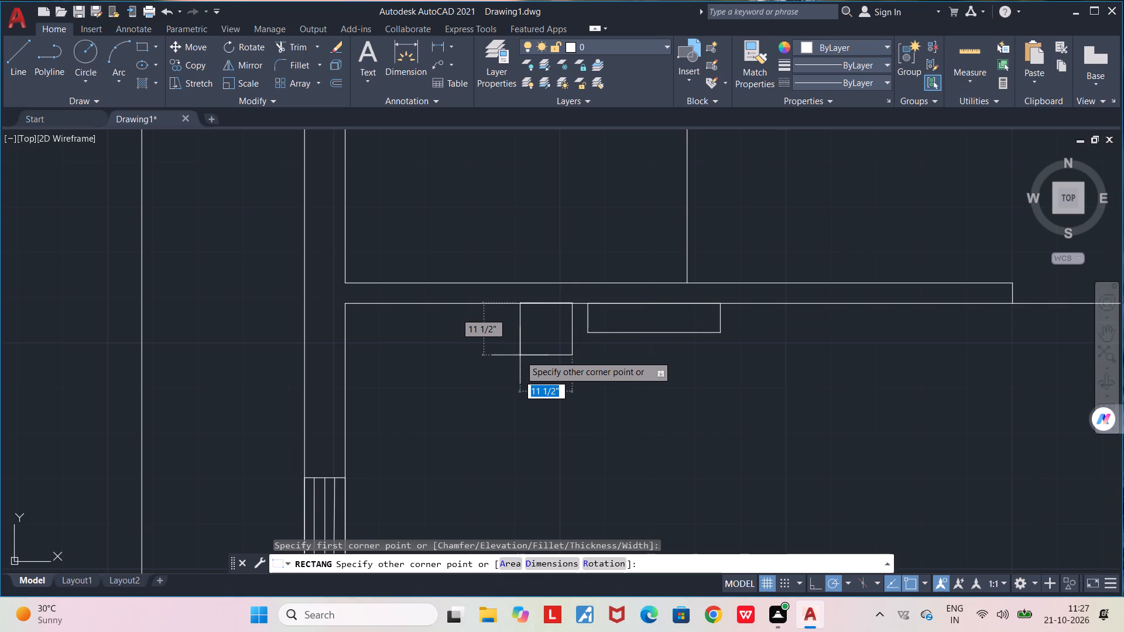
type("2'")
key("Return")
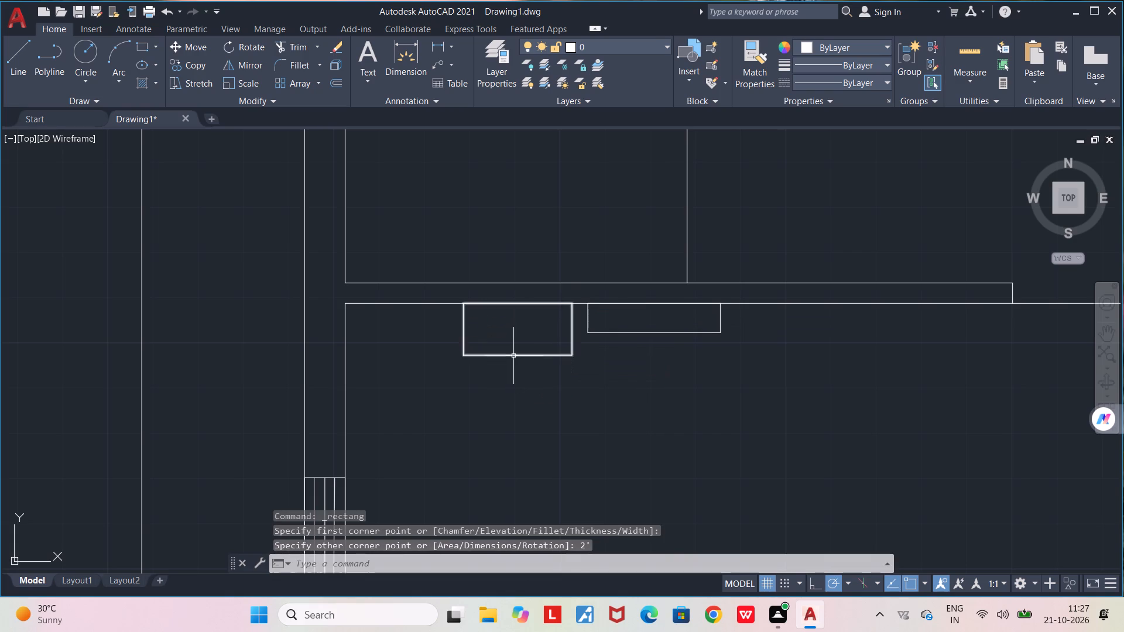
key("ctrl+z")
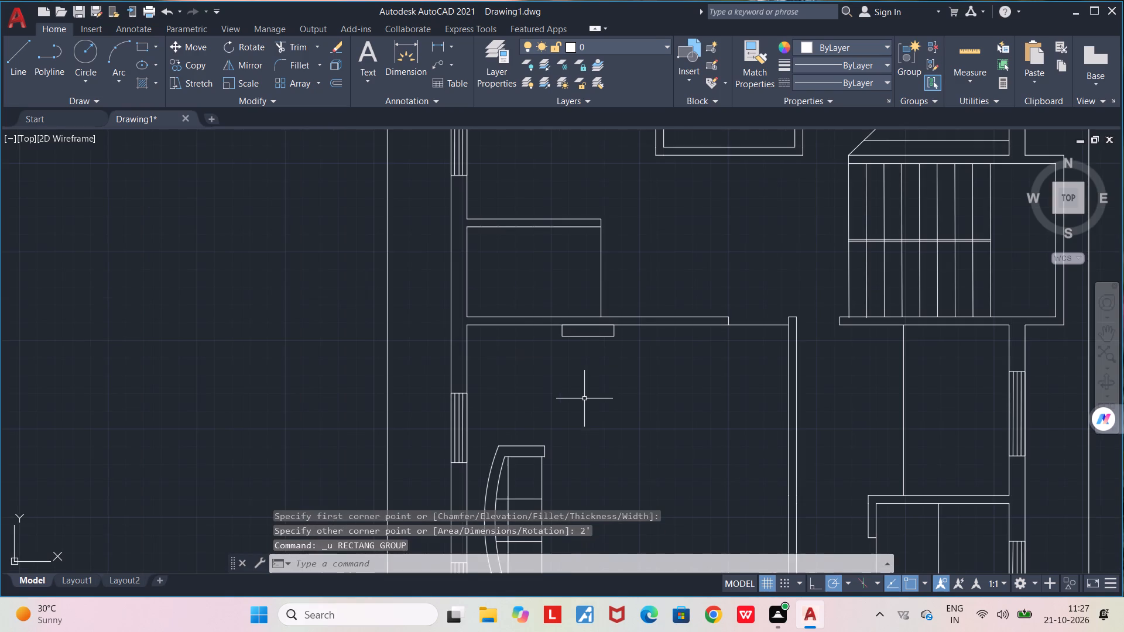
Draw a nearly square rectangle about 1'-4" by 1'-3" against the north wall, just west of the narrow rectangle.
scroll(547, 349, "up", 4)
middle_click_drag(537, 346, 377, 354)
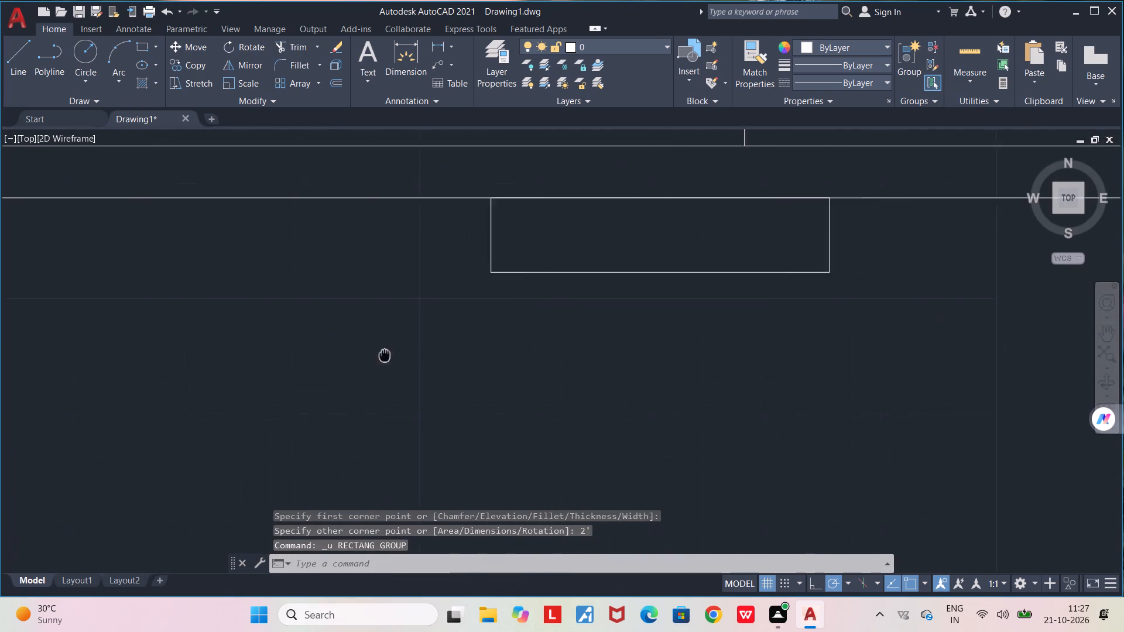
middle_click_drag(377, 354, 318, 352)
scroll(318, 352, "down", 1)
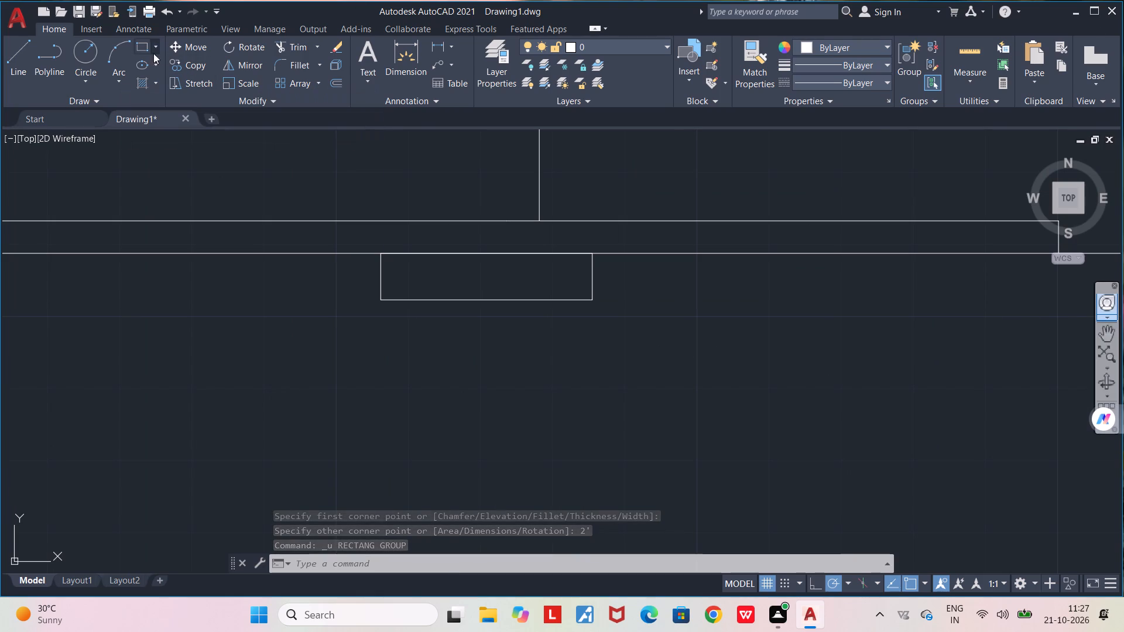
left_click(146, 50)
middle_click_drag(244, 318, 296, 323)
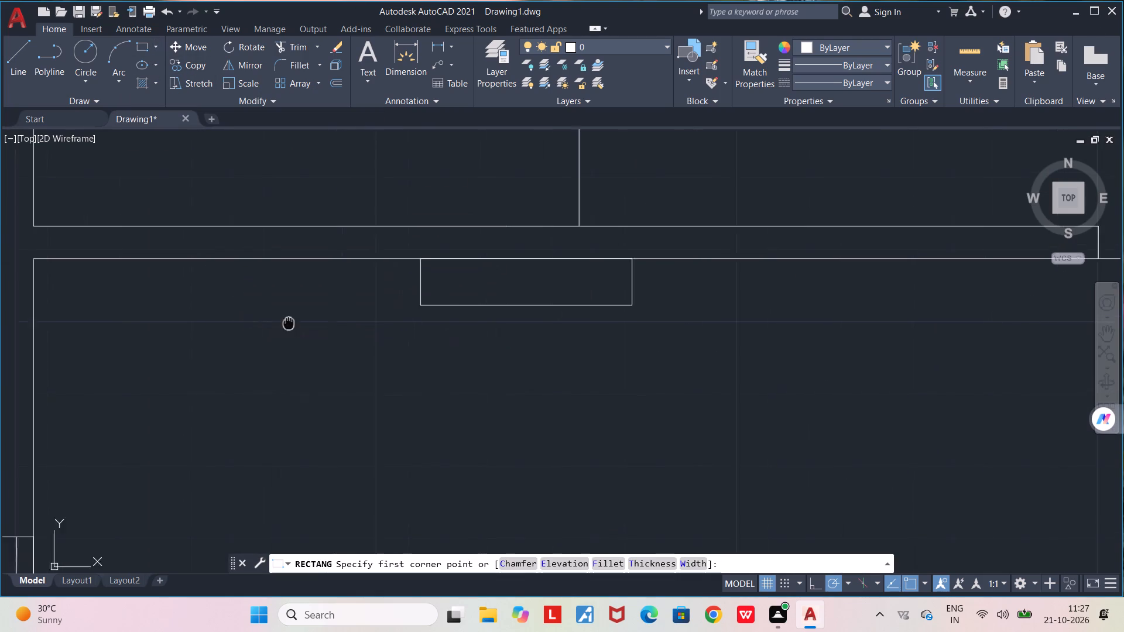
middle_click_drag(296, 323, 421, 296)
left_click(421, 235)
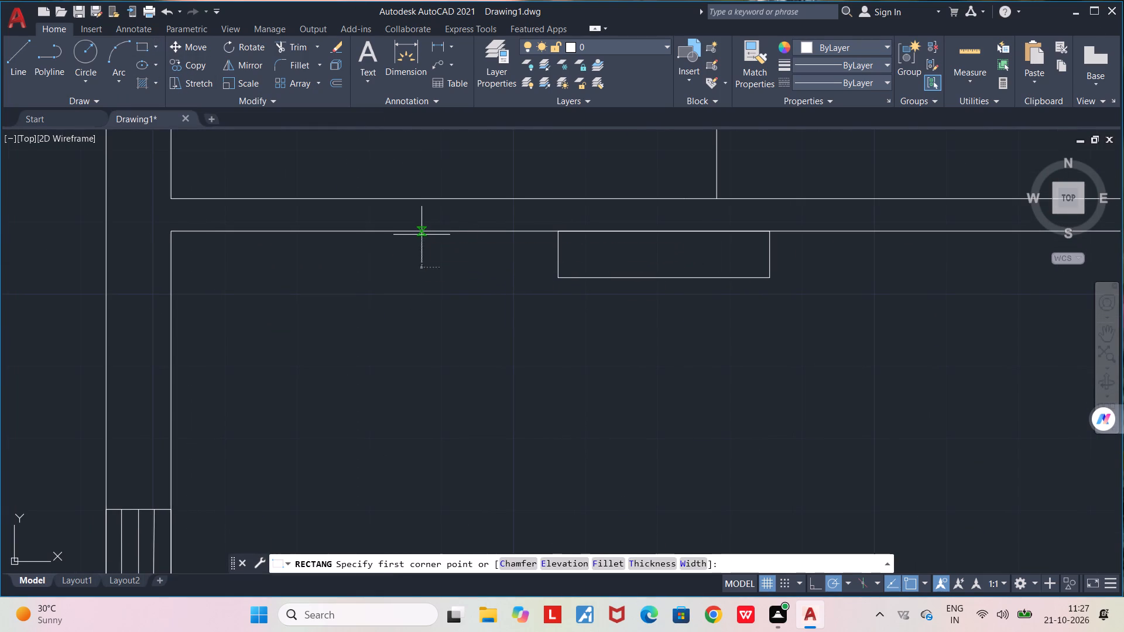
left_click(540, 343)
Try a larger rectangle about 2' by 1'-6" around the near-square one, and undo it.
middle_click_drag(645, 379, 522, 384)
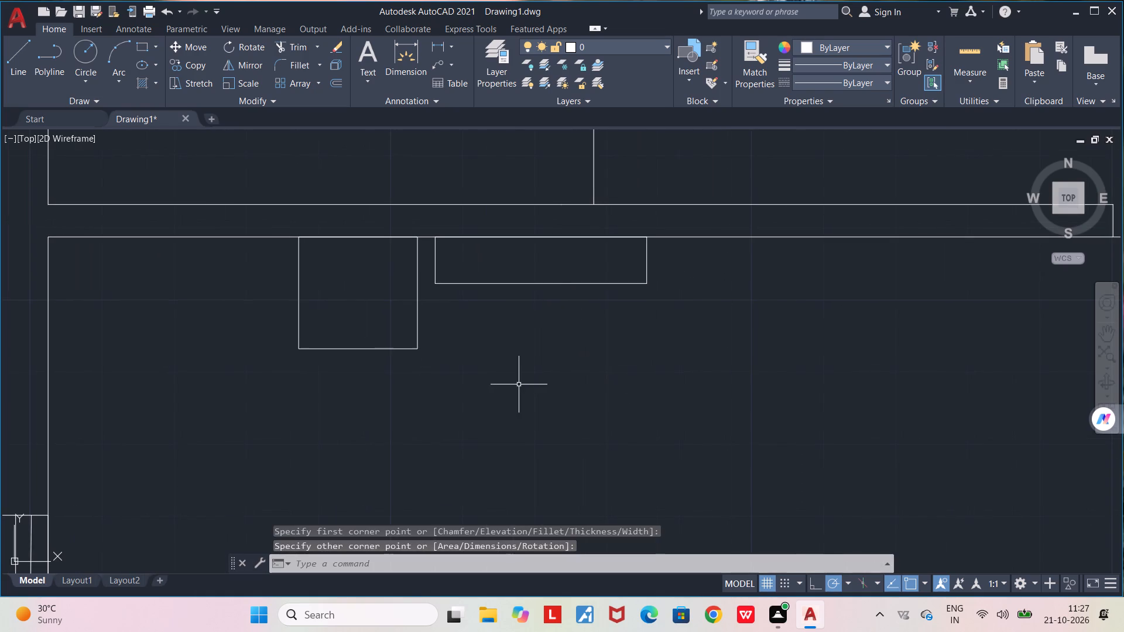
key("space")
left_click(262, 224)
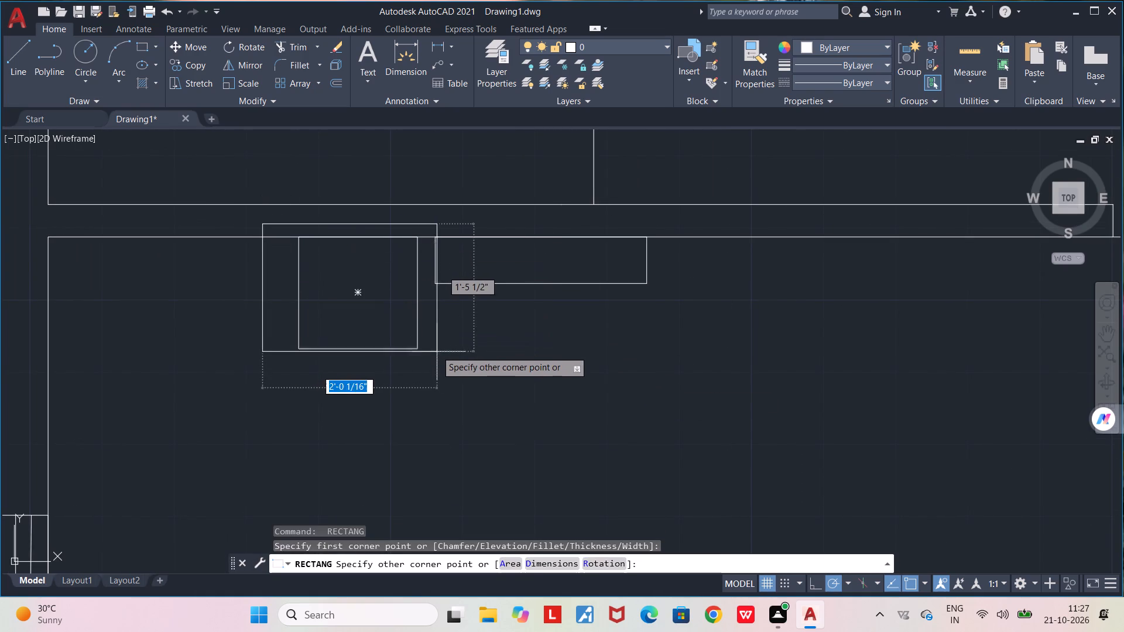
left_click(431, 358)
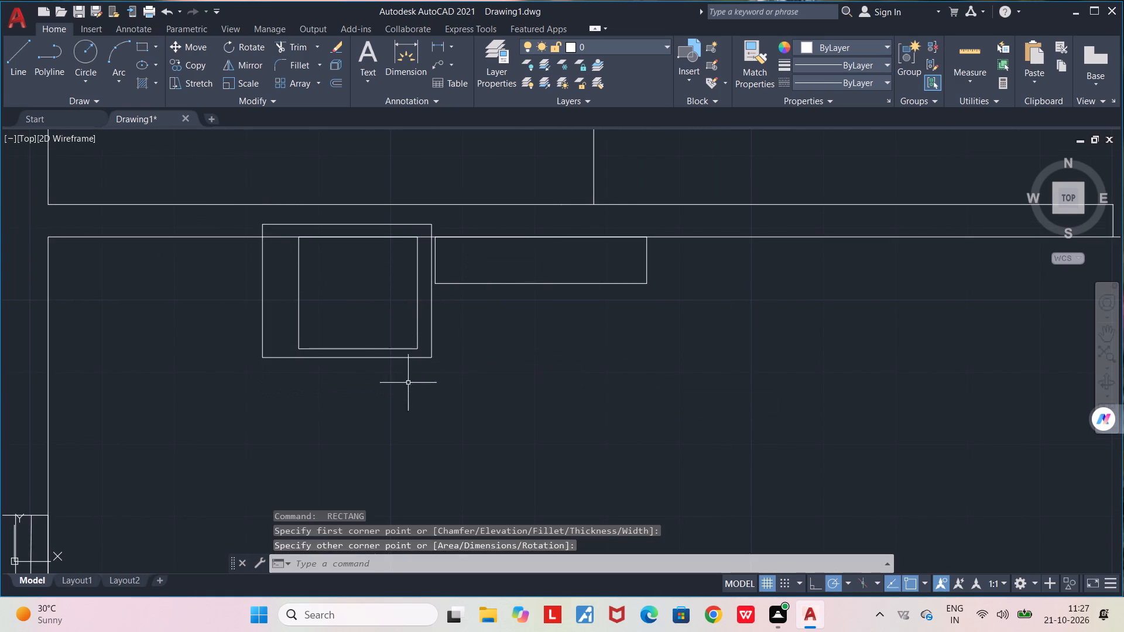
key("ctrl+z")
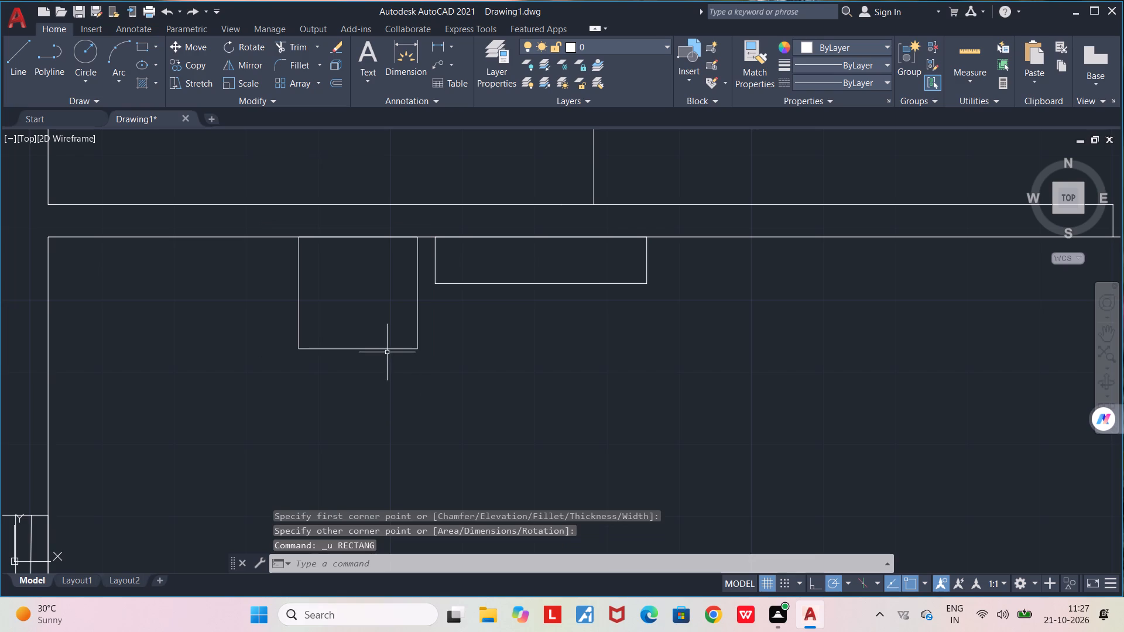
Copy the near-square rectangle and paste it against the north wall just east of the narrow rectangle.
left_click(387, 348)
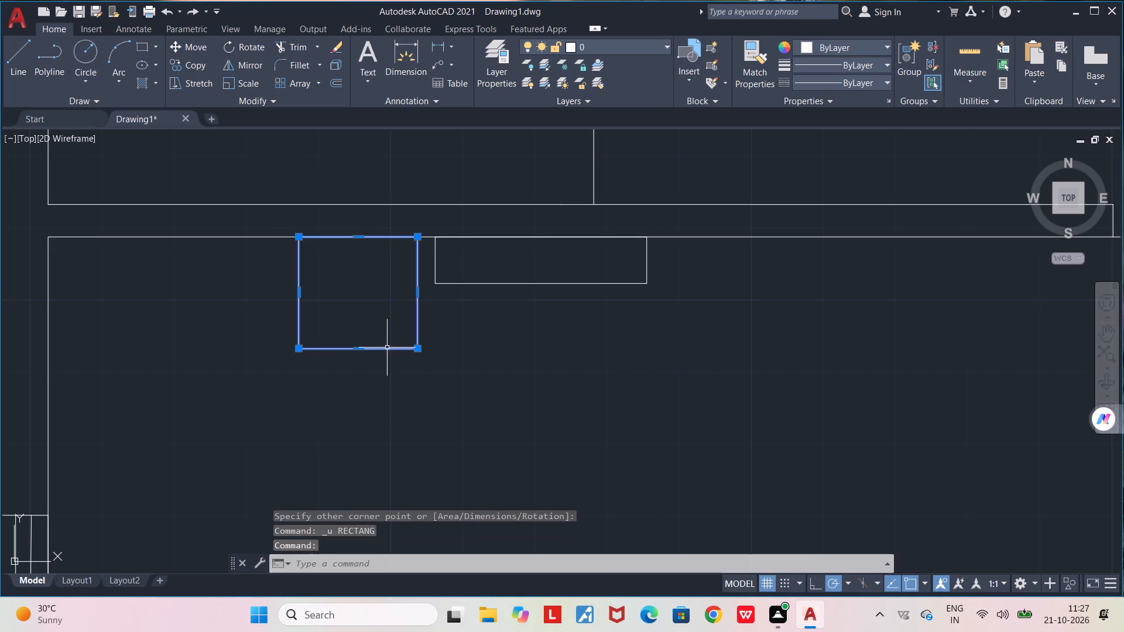
key("ctrl+c")
middle_click_drag(573, 381, 309, 371)
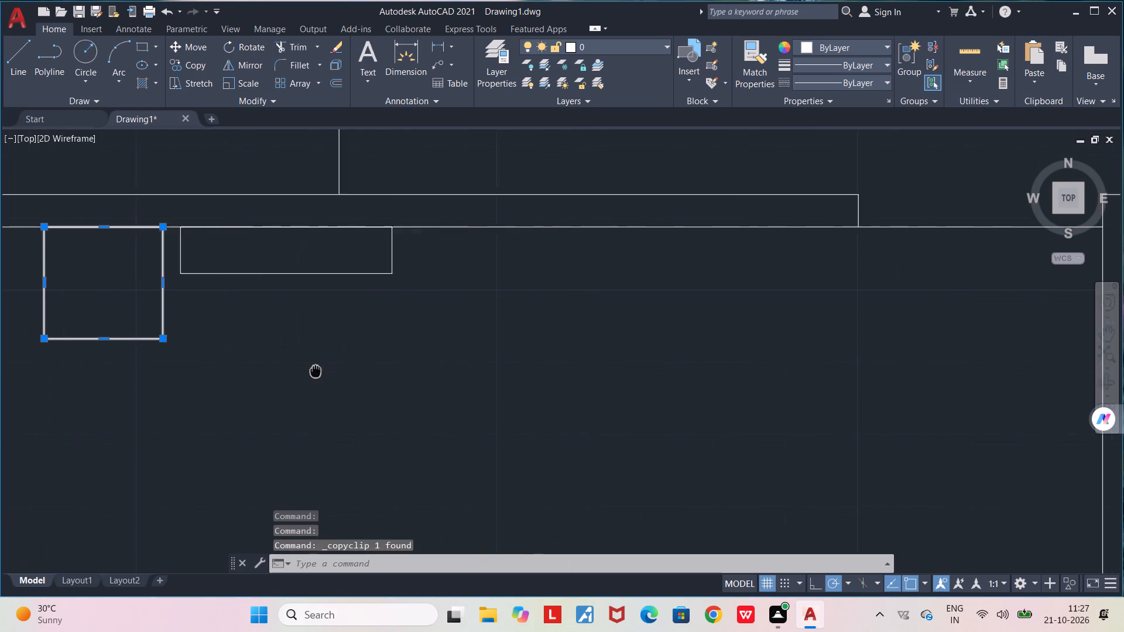
middle_click_drag(309, 371, 286, 375)
key("ctrl+v")
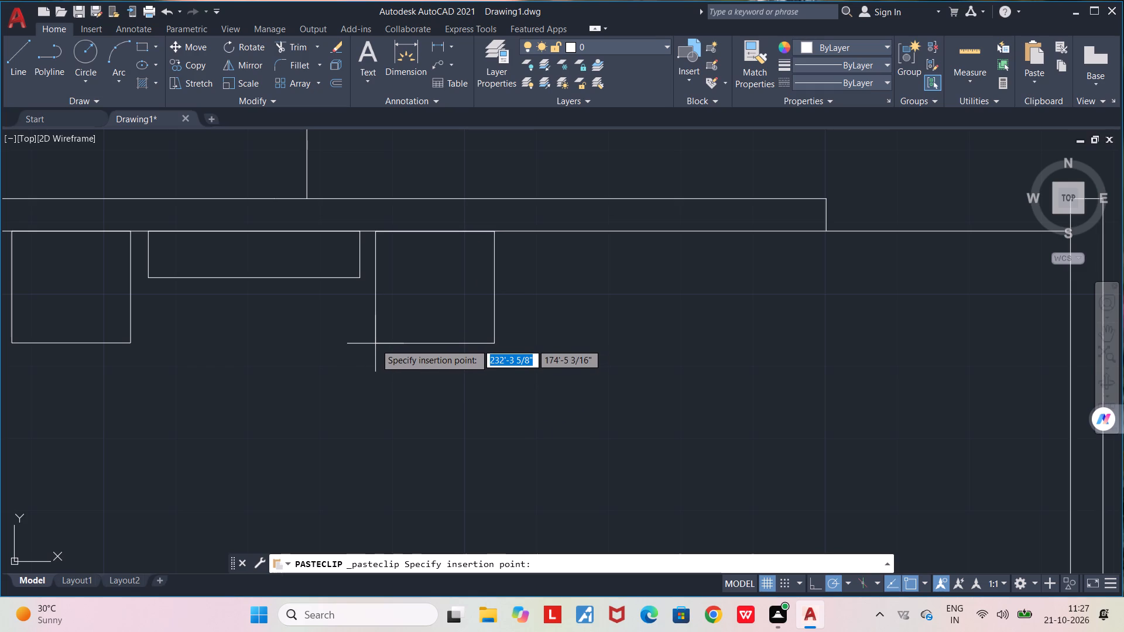
left_click(375, 344)
Rotate the toilet block outside the plan 90° counterclockwise about the south tip of its bowl.
scroll(399, 406, "down", 3)
middle_click_drag(383, 400, 556, 293)
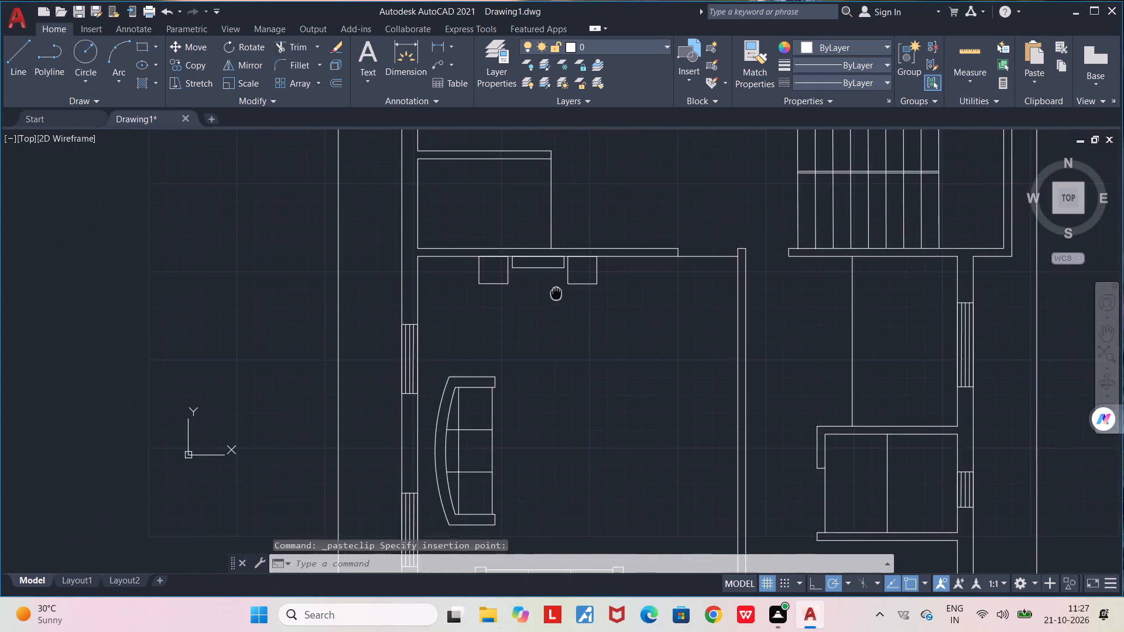
middle_click_drag(556, 293, 555, 293)
scroll(554, 293, "down", 1)
middle_click_drag(546, 353, 503, 303)
scroll(503, 303, "down", 2)
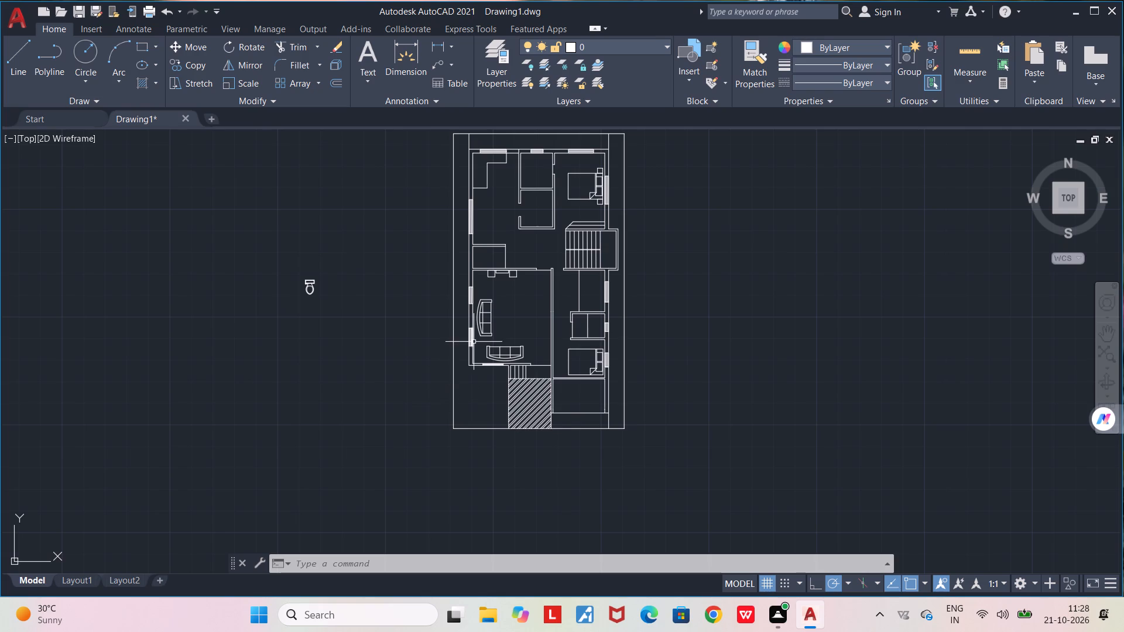
scroll(596, 324, "up", 2)
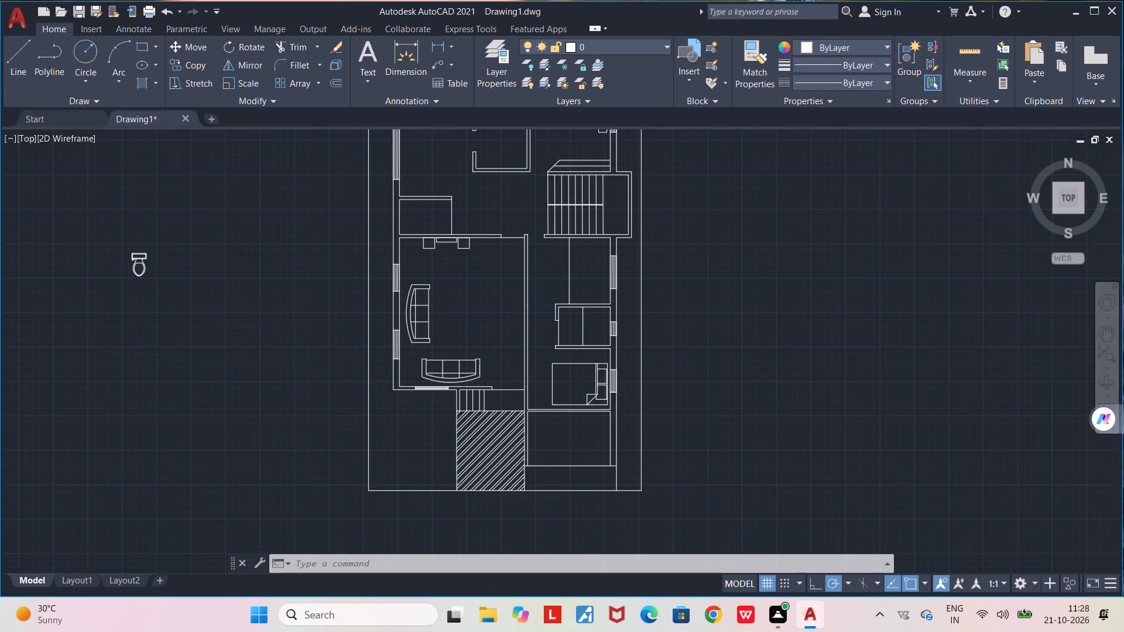
scroll(265, 393, "down", 3)
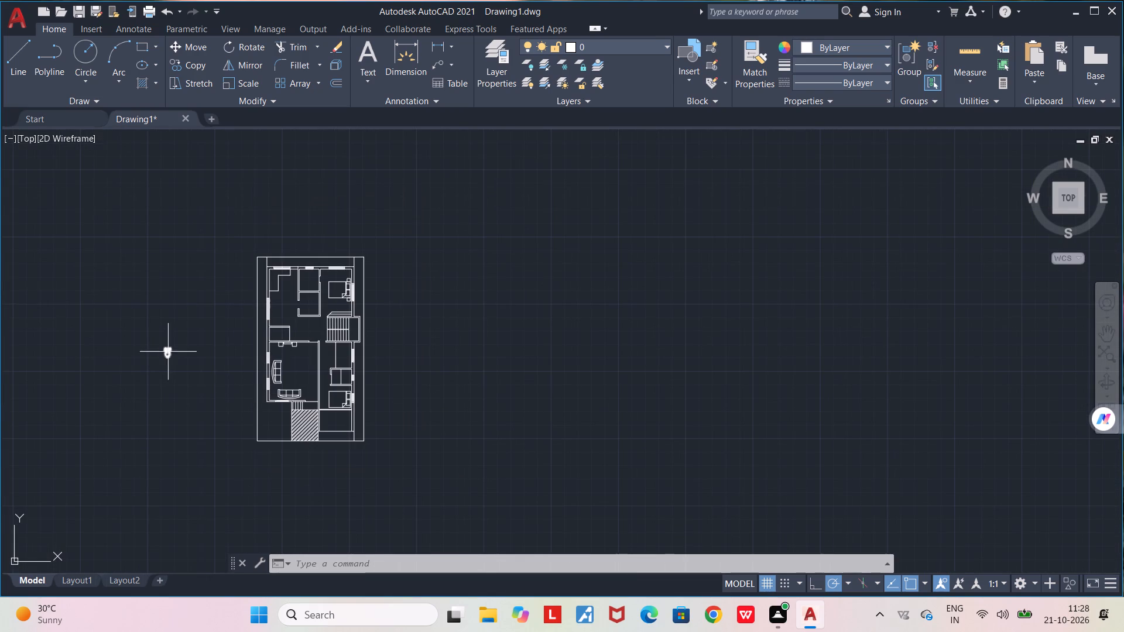
left_click(166, 351)
scroll(167, 352, "up", 4)
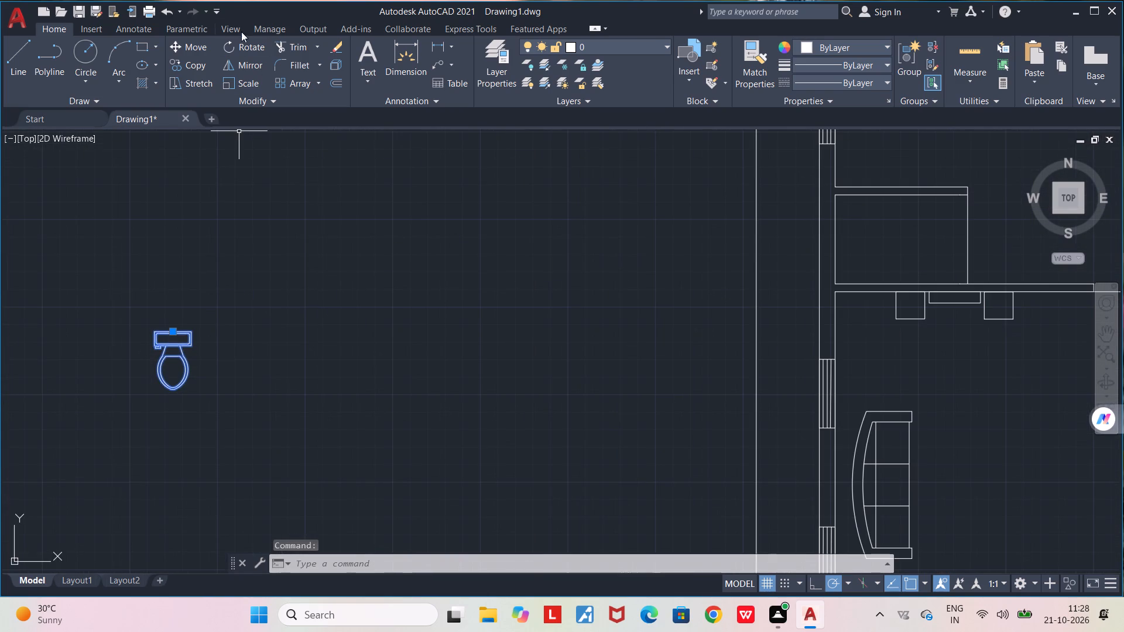
left_click(235, 56)
left_click(232, 49)
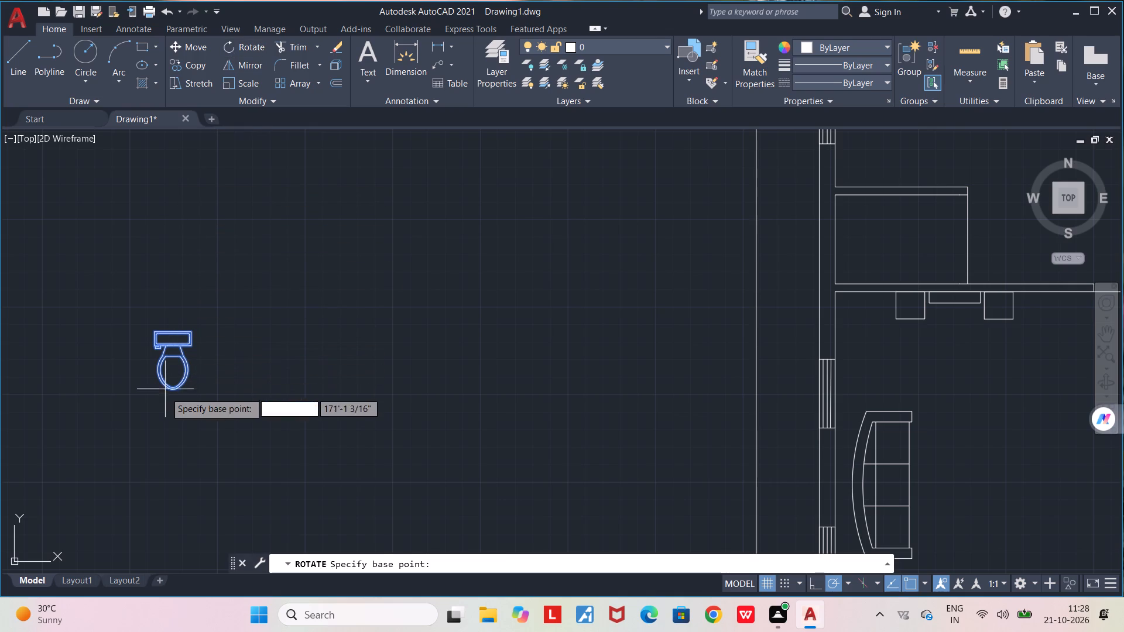
left_click(170, 393)
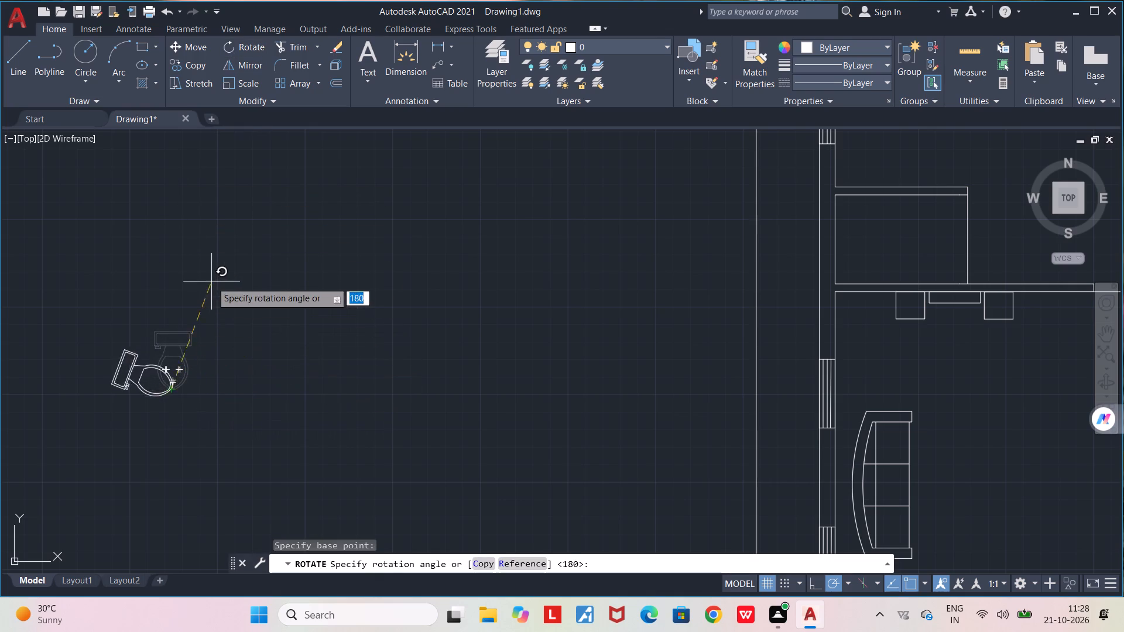
left_click(171, 278)
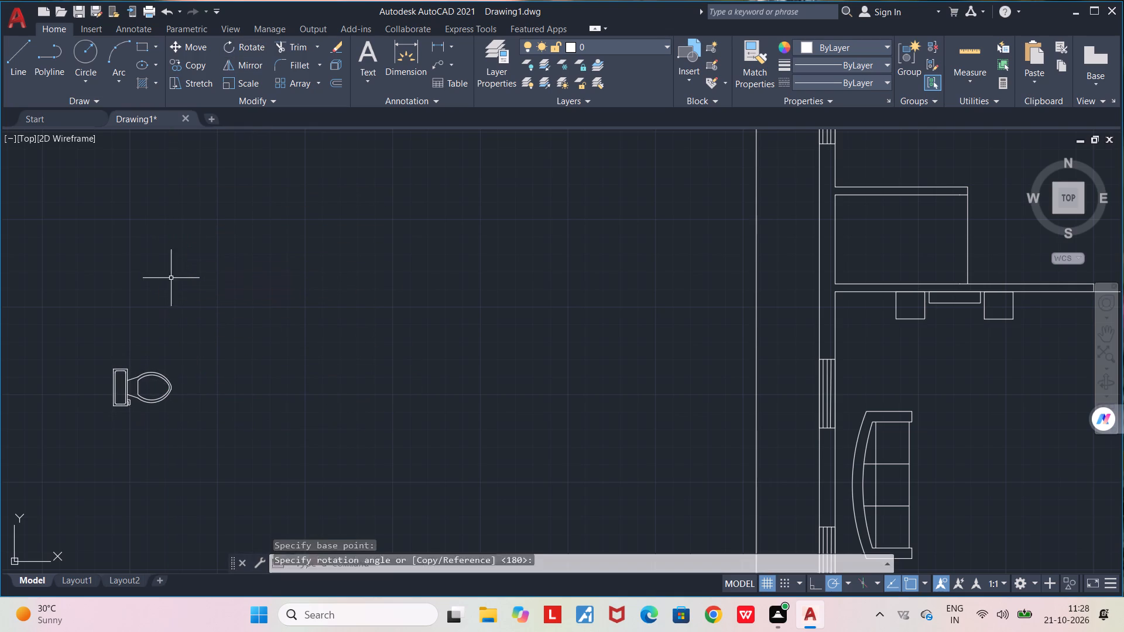
Move the toilet block from west of the plan to just outside the east boundary, level with the small bathroom.
left_click(166, 379)
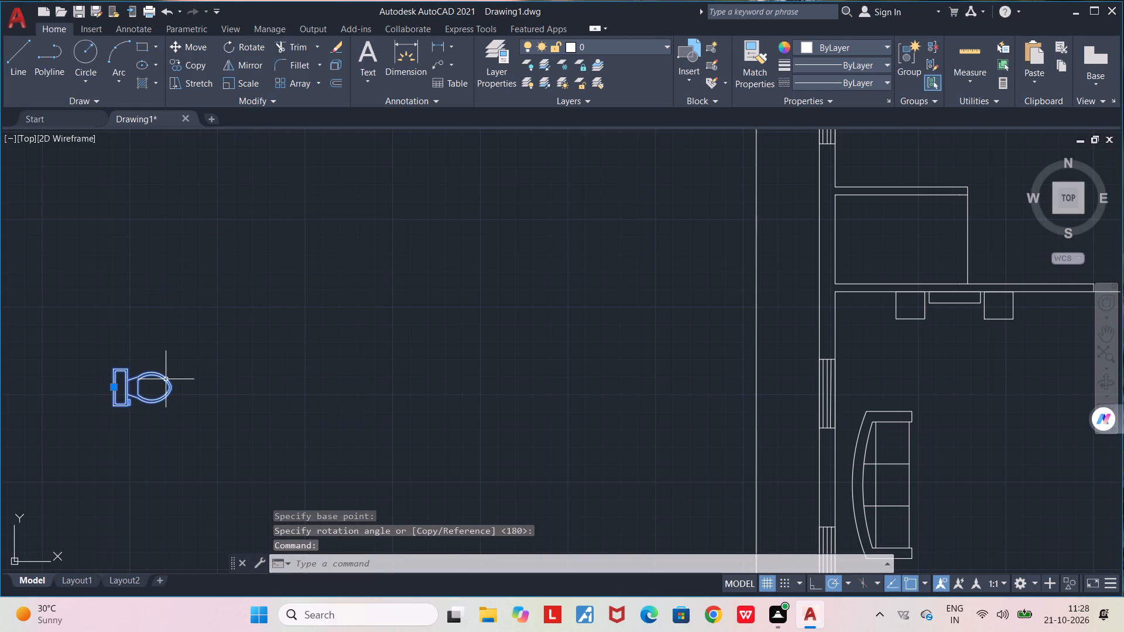
key("m")
key("Return")
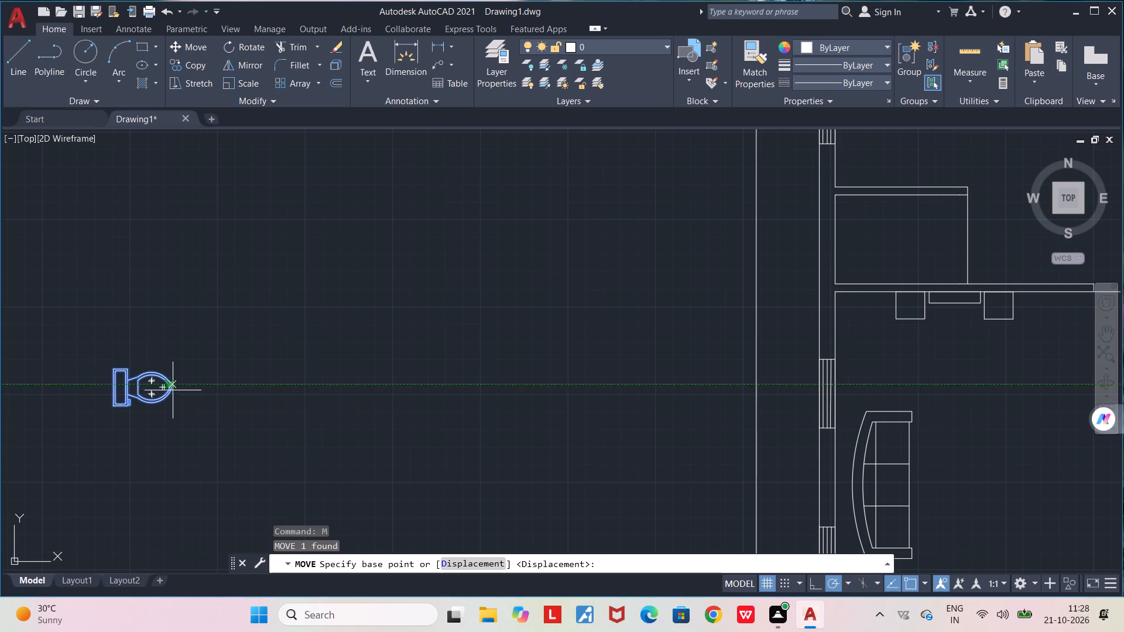
left_click(172, 390)
scroll(307, 415, "down", 3)
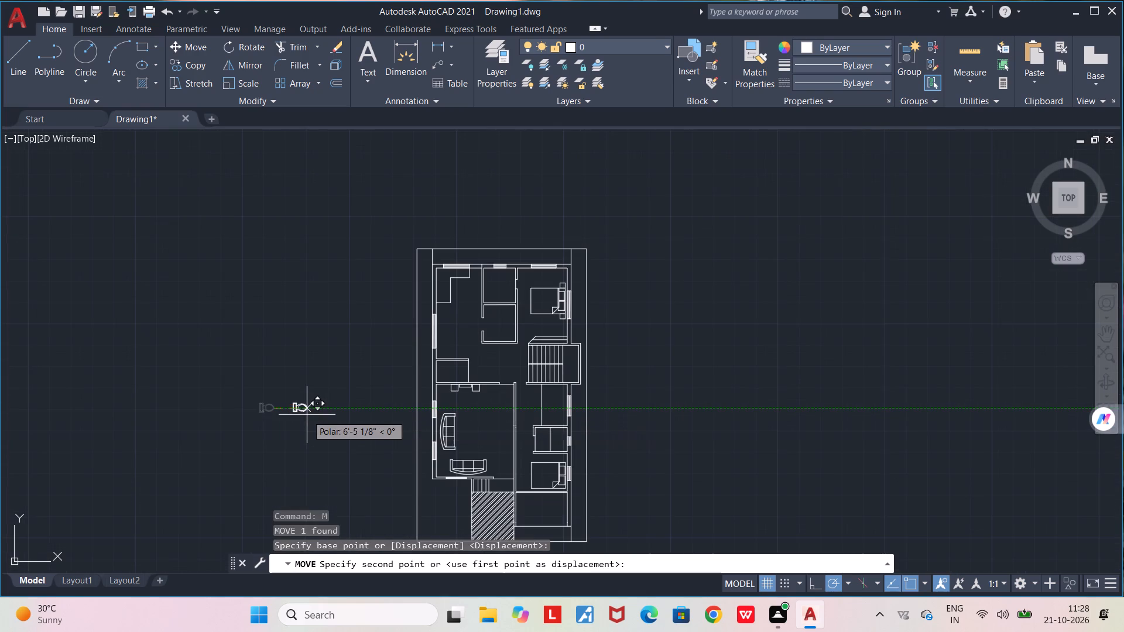
scroll(538, 441, "up", 2)
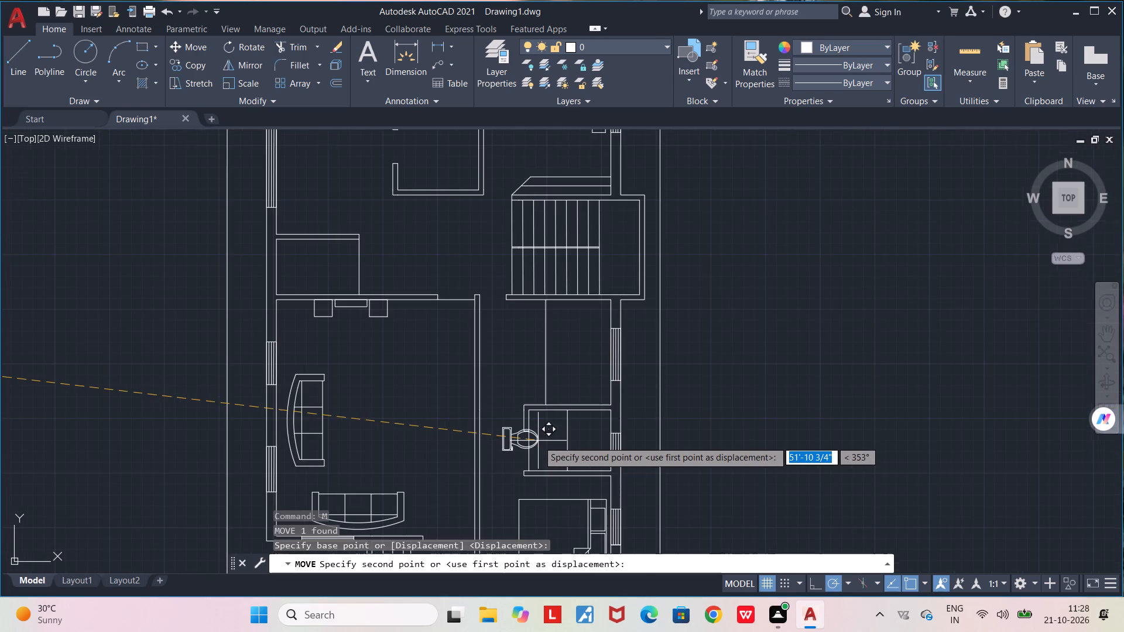
scroll(538, 441, "down", 2)
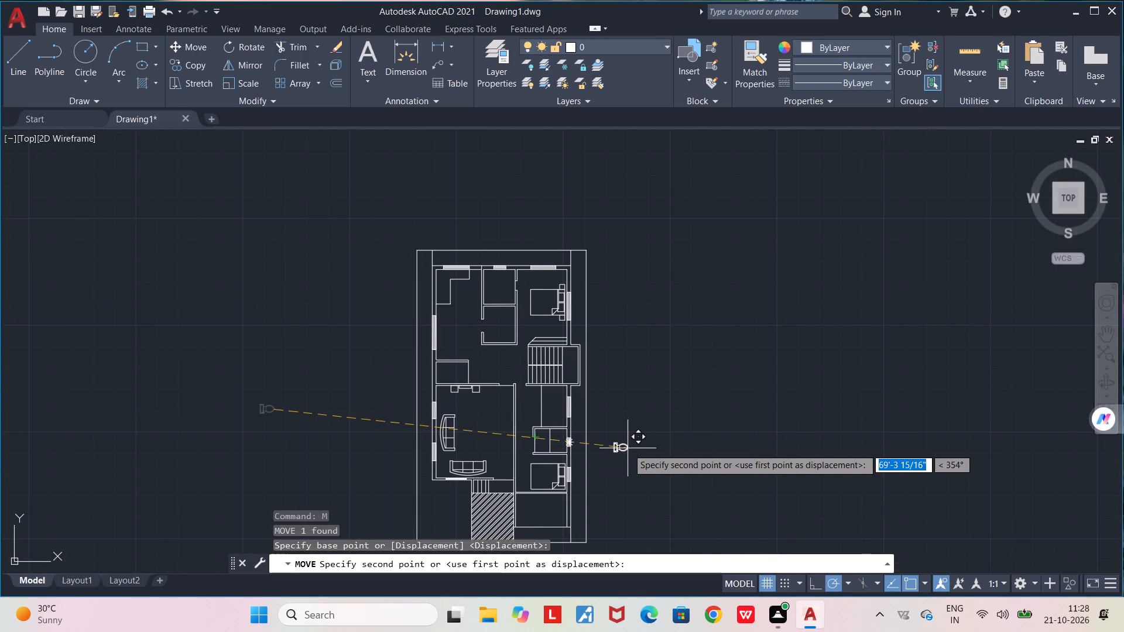
left_click(616, 438)
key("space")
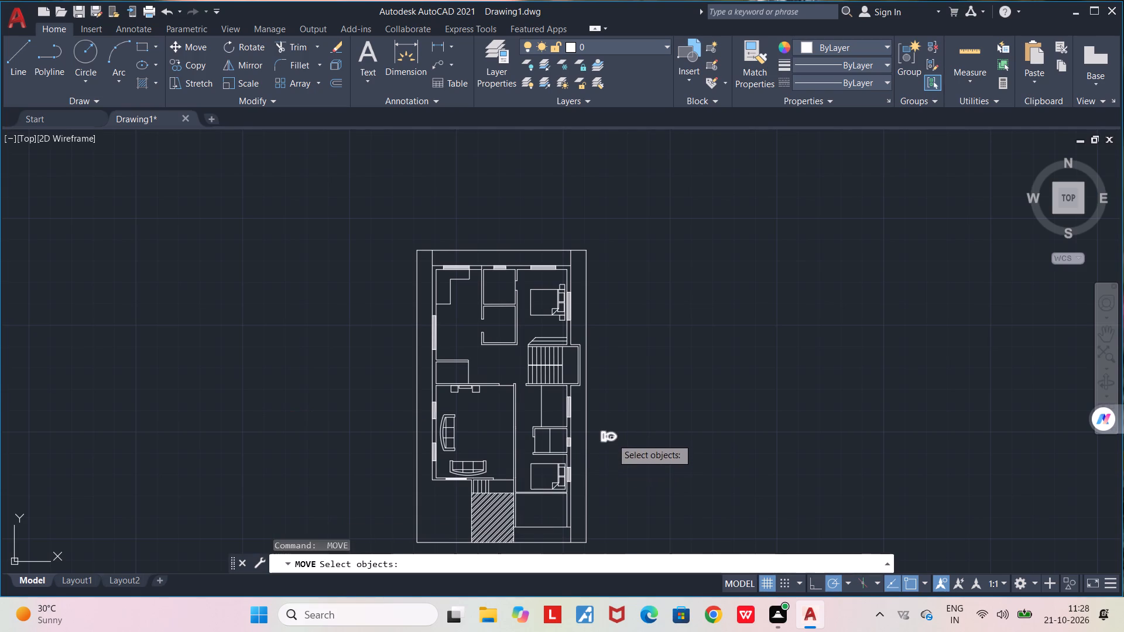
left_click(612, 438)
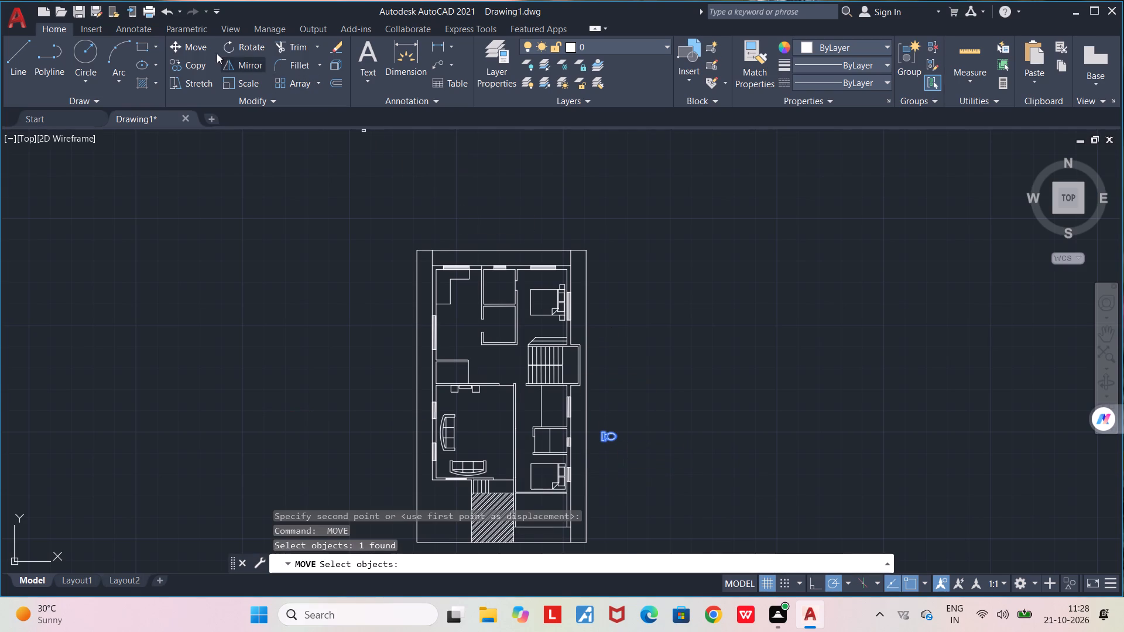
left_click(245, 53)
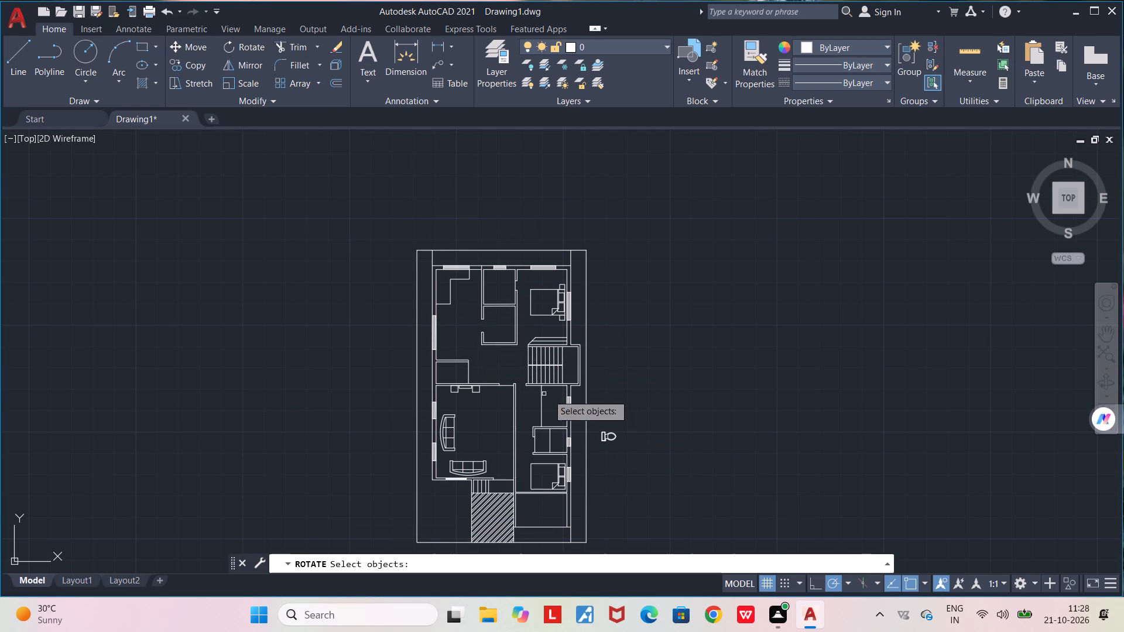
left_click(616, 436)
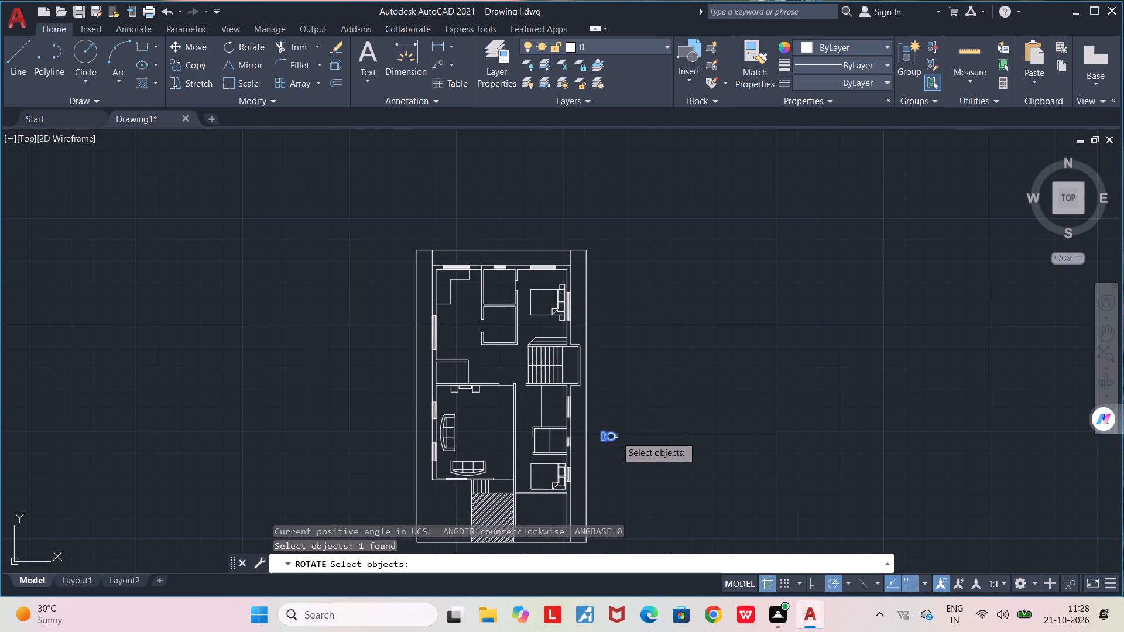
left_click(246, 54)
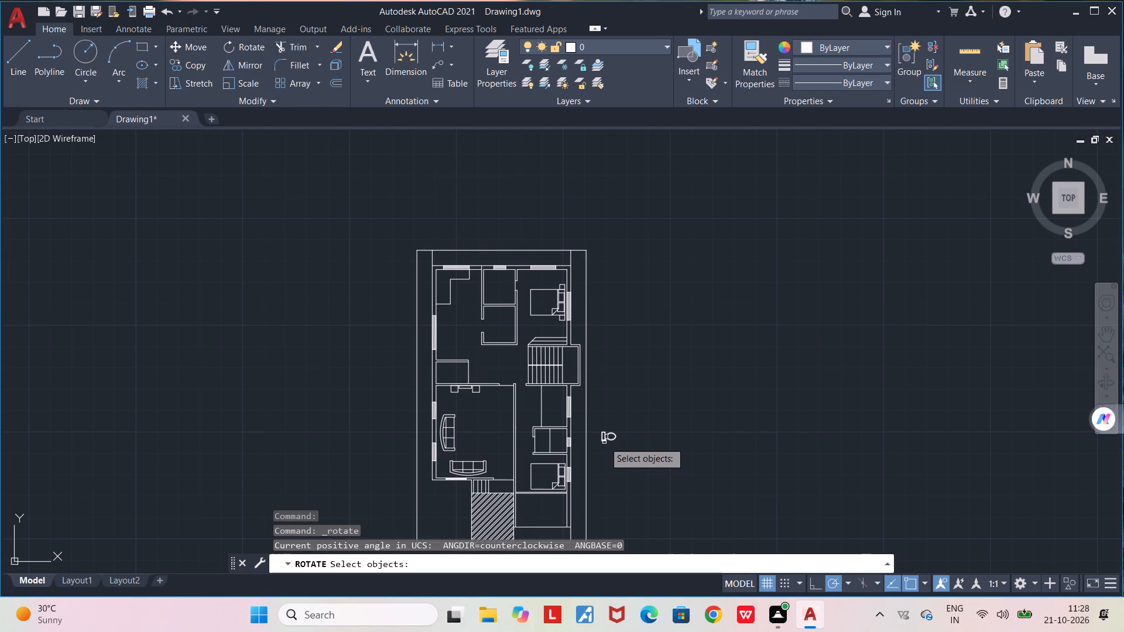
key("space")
Rotate the toilet block outside the east boundary 180° about a point on its tank so the bowl faces west.
left_click(606, 434)
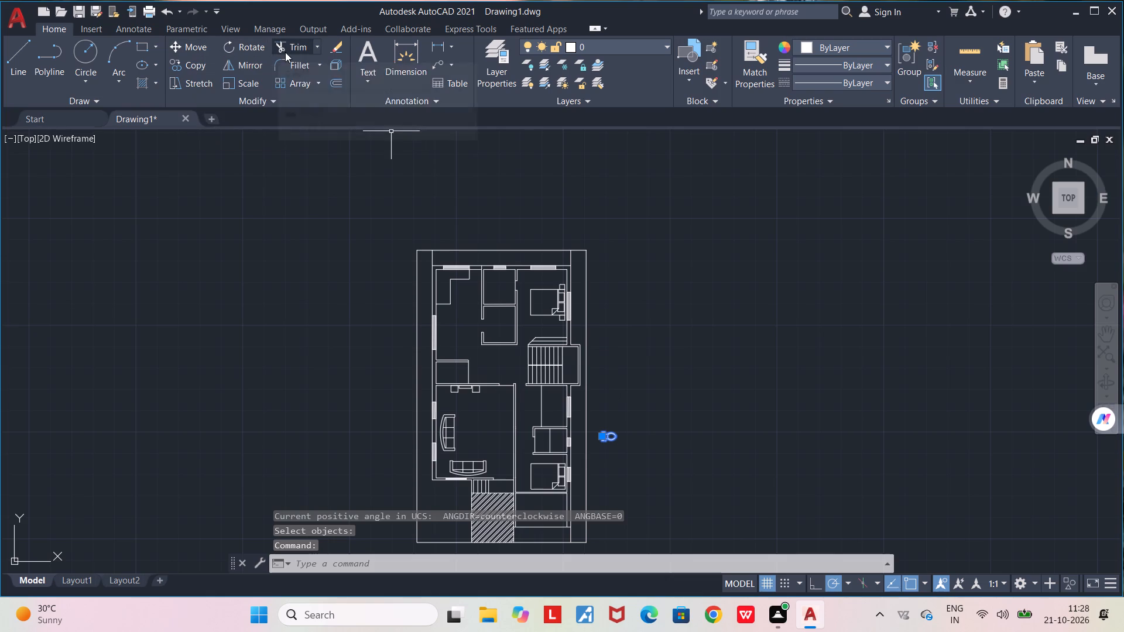
left_click(255, 47)
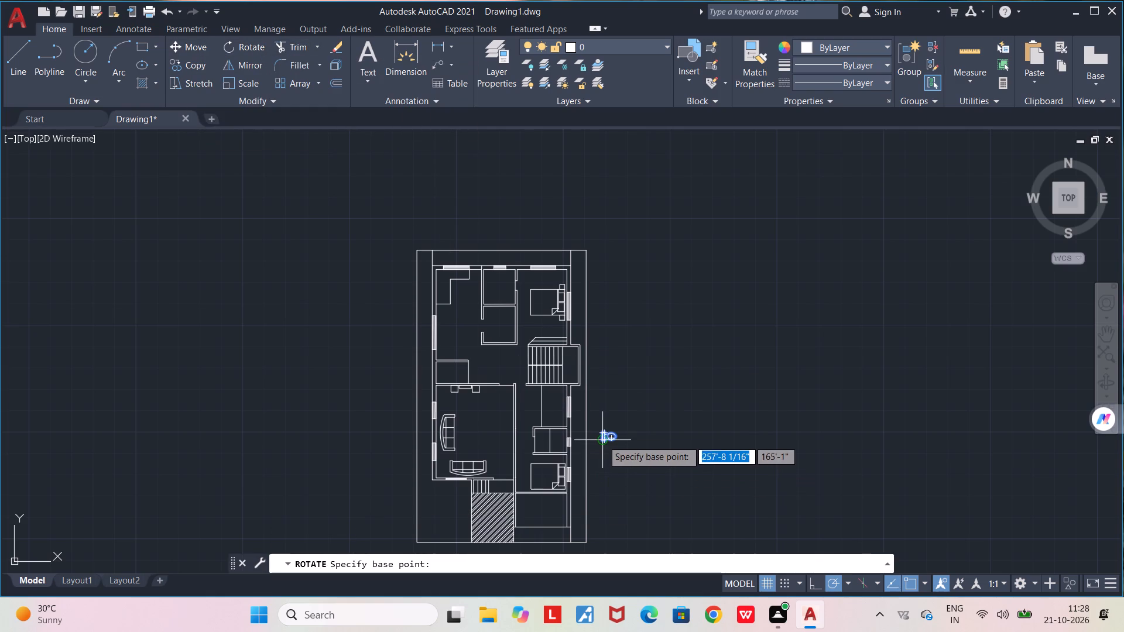
left_click(605, 439)
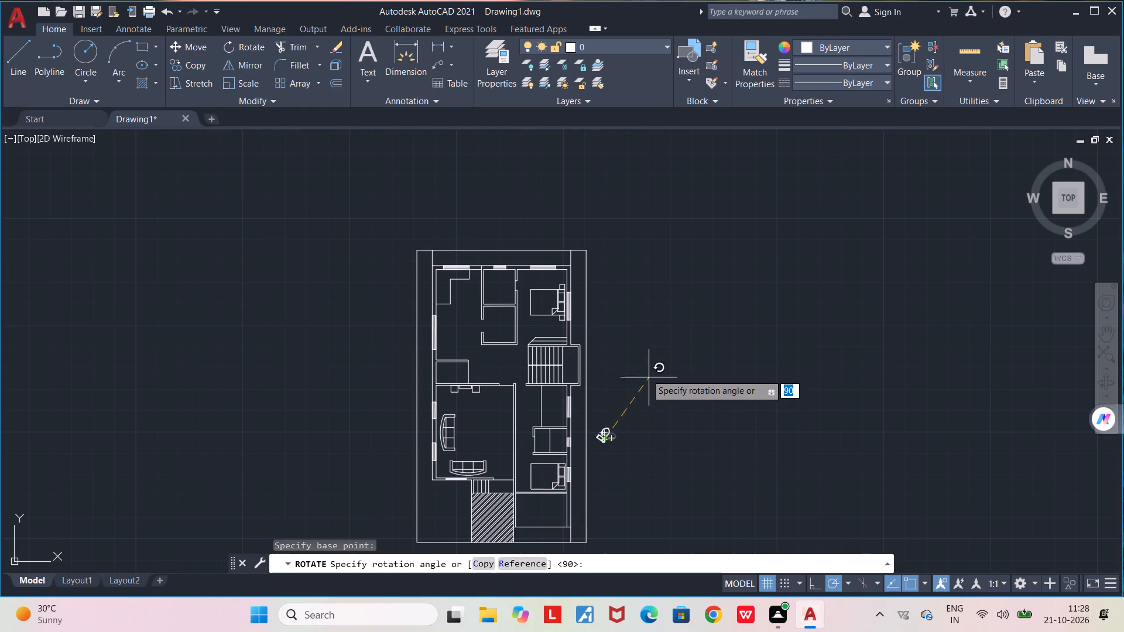
left_click(486, 433)
left_click(602, 444)
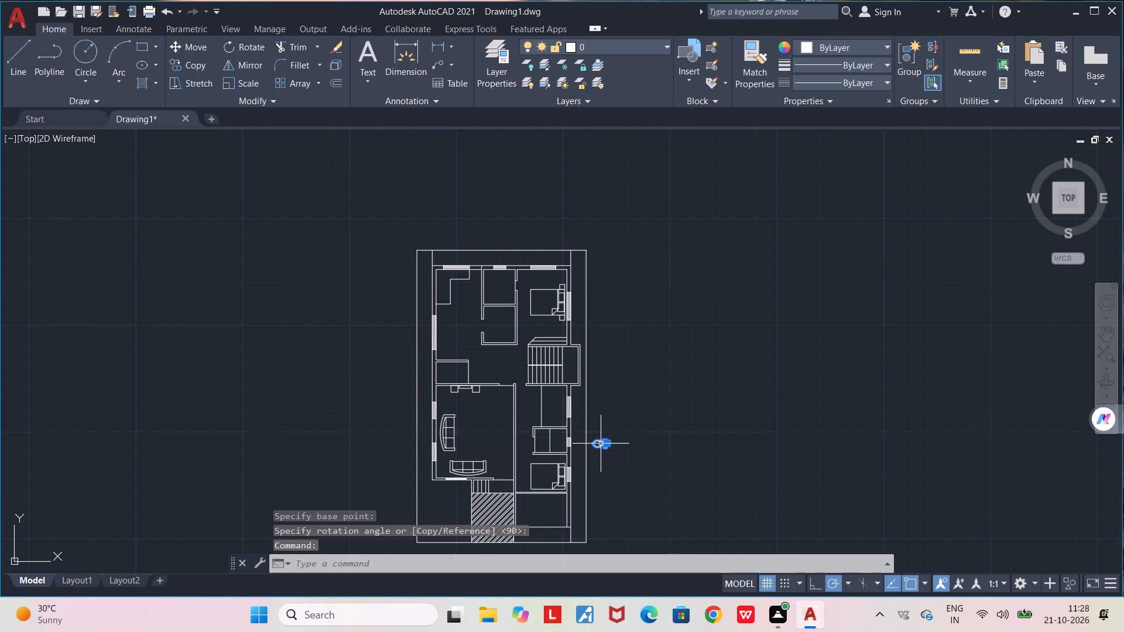
scroll(601, 444, "up", 3)
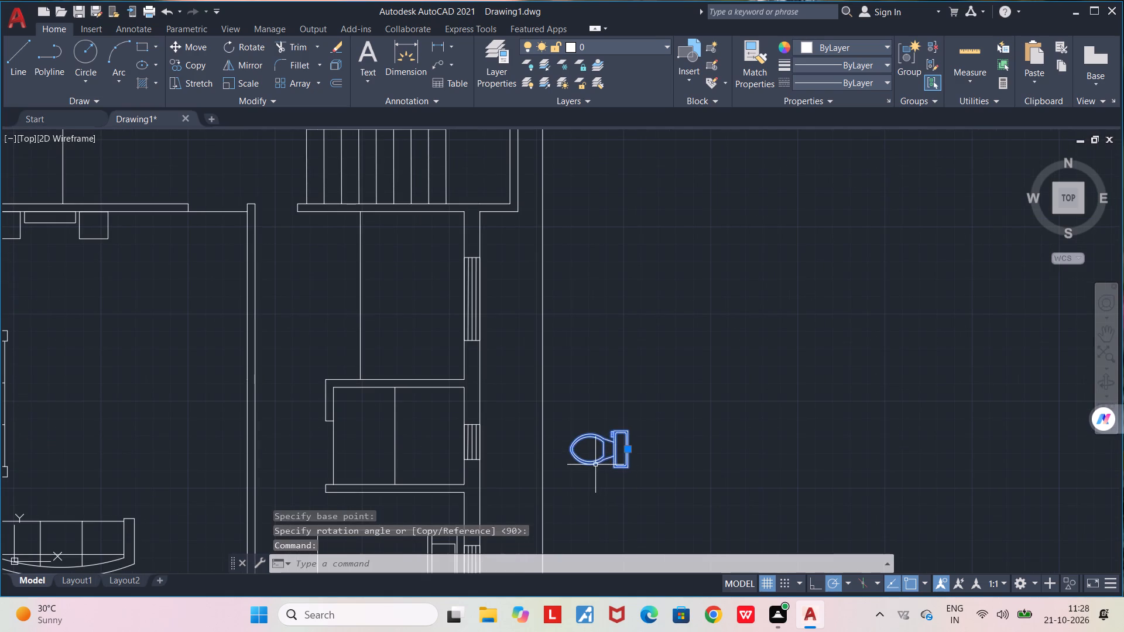
key("l")
key("Escape")
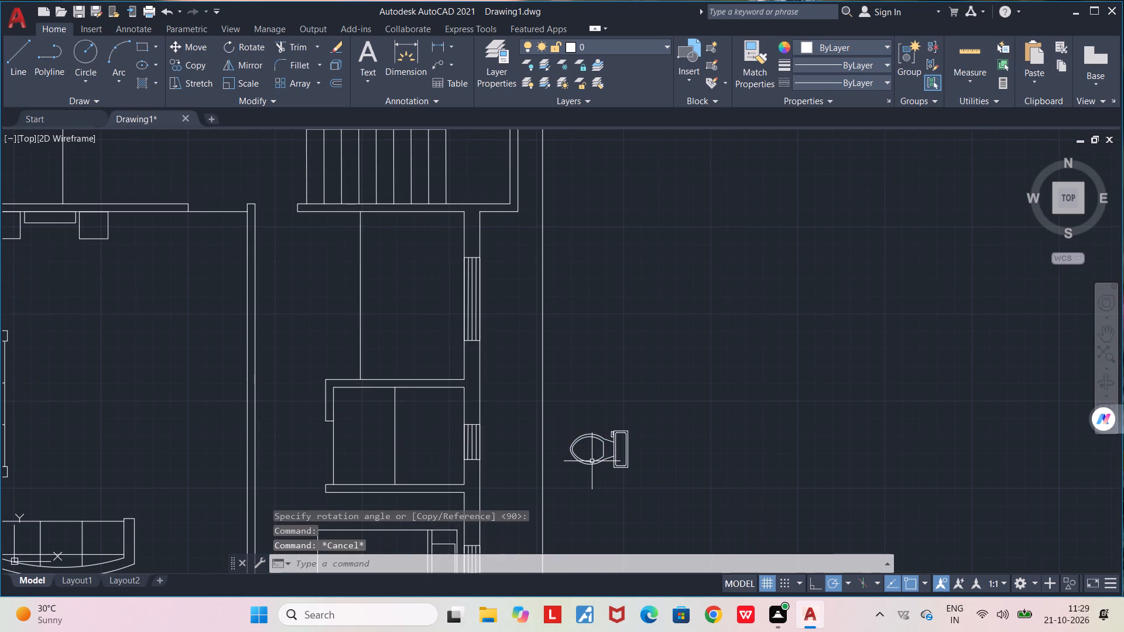
Move the toilet block into the small bathroom north of the southeast bedroom, with its tank at the east wall window.
key("m")
key("Return")
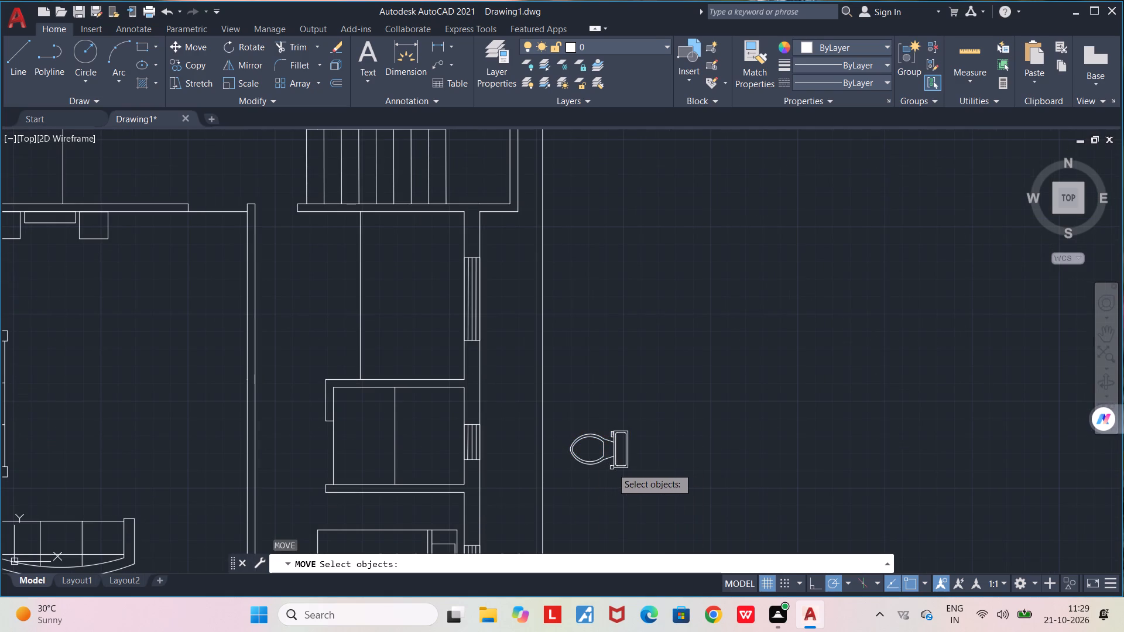
left_click(613, 468)
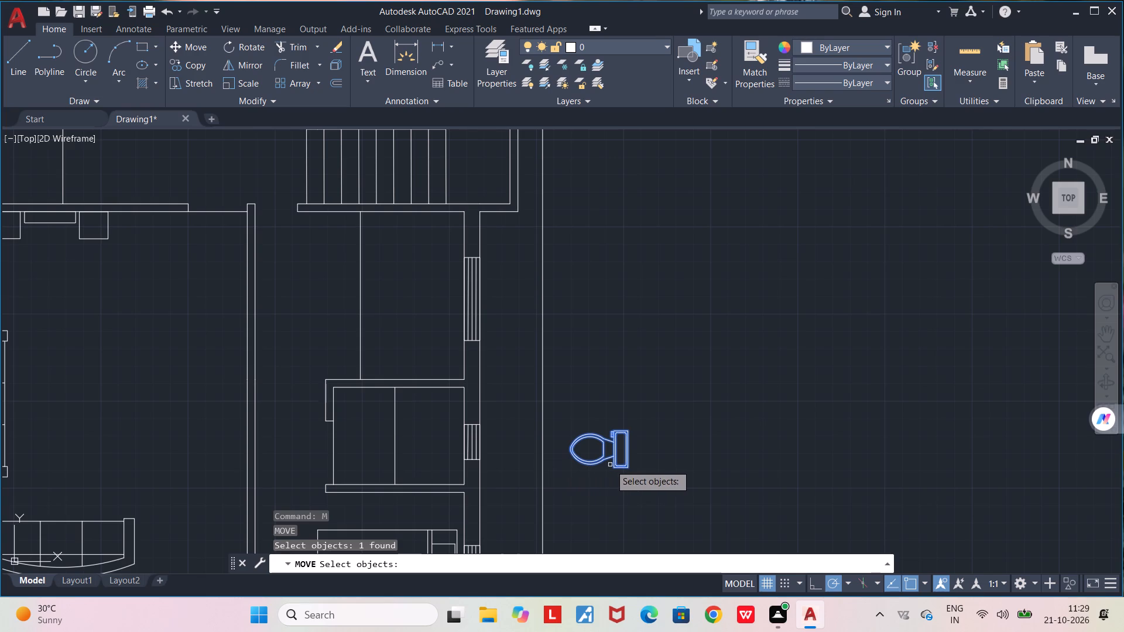
key("space")
left_click(557, 380)
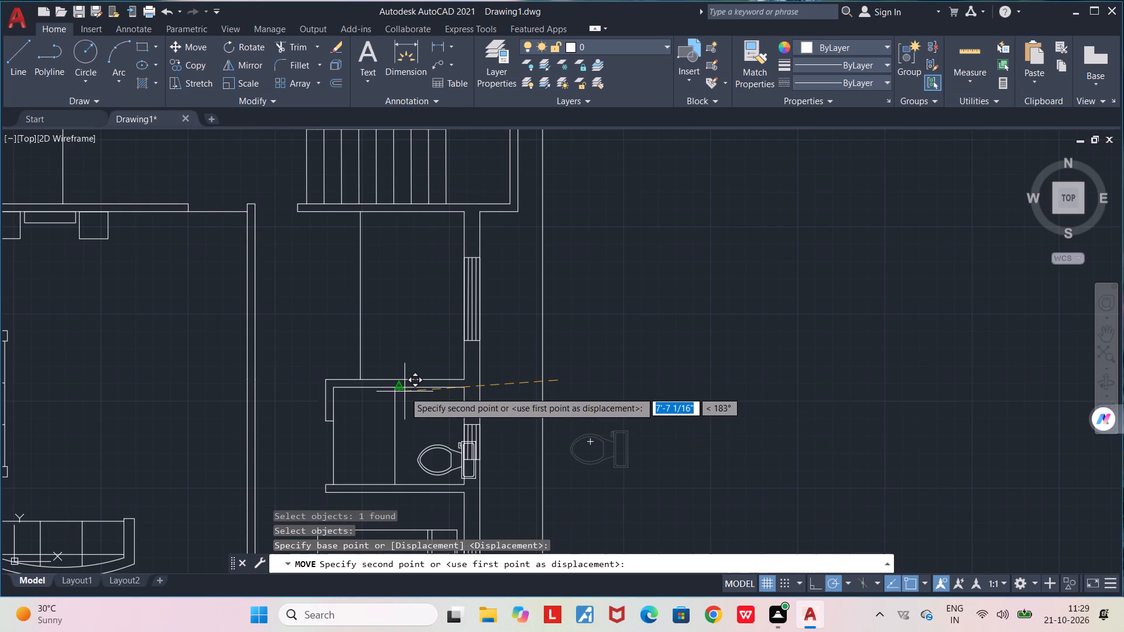
scroll(406, 396, "up", 3)
scroll(405, 395, "down", 2)
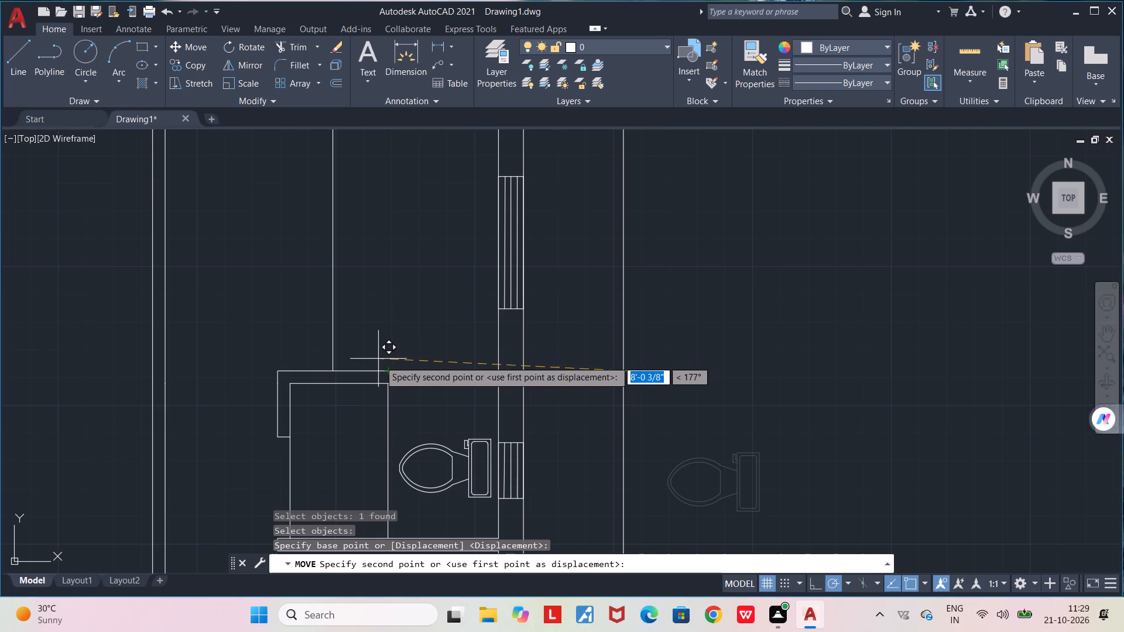
left_click(381, 360)
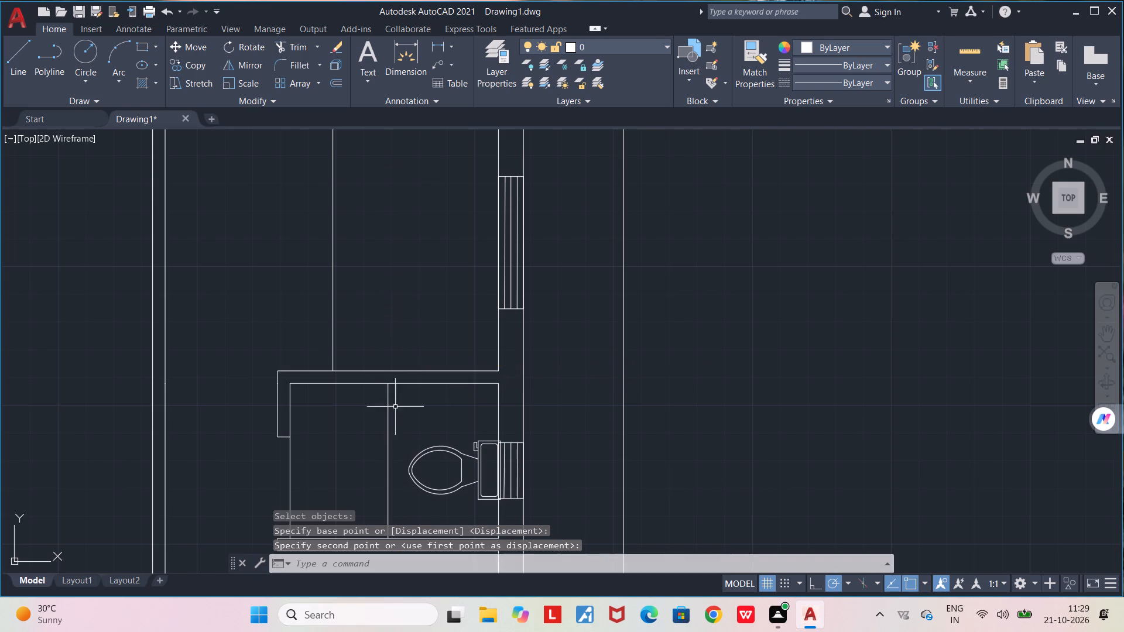
Nudge the toilet block slightly west so its tank sits just inside the bathroom's east wall, aligned with the window.
middle_click_drag(416, 423, 467, 320)
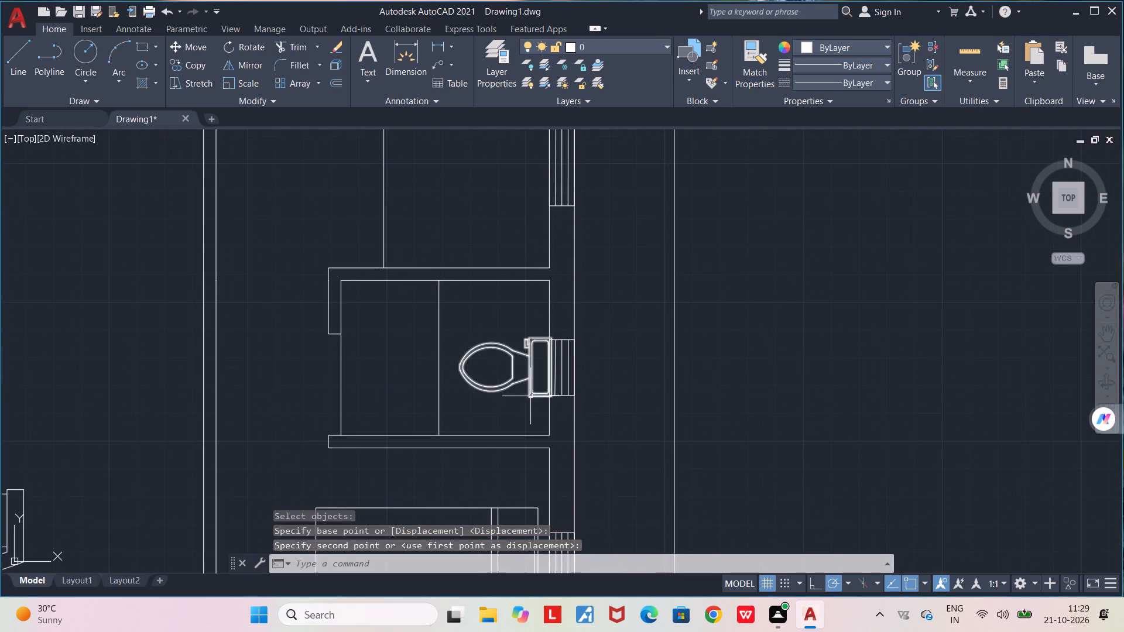
scroll(530, 396, "up", 3)
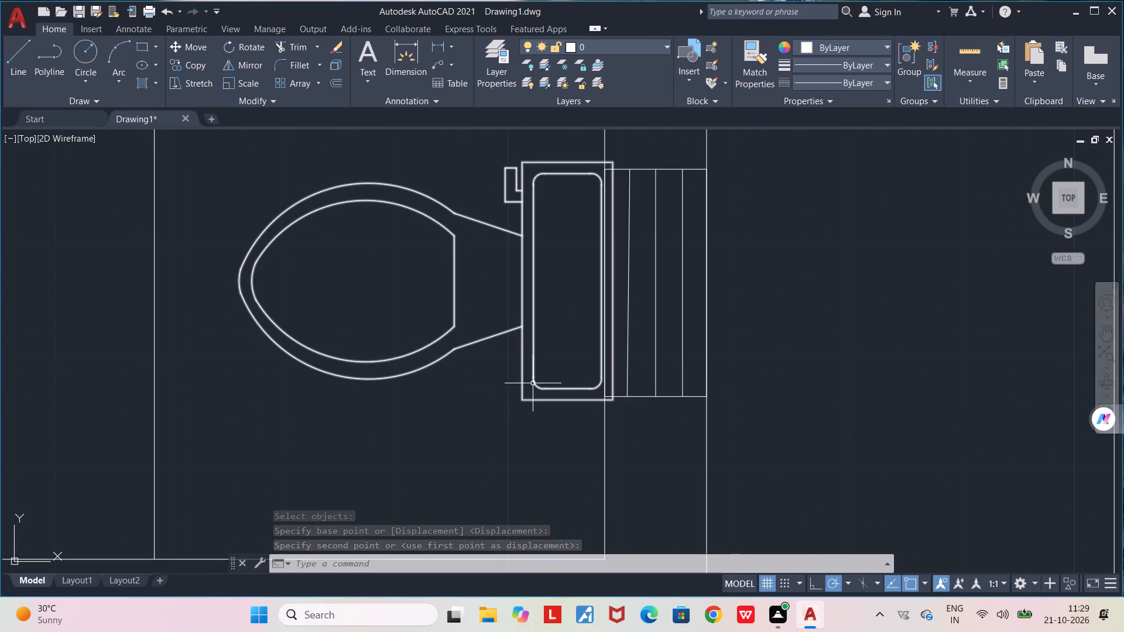
left_click(533, 383)
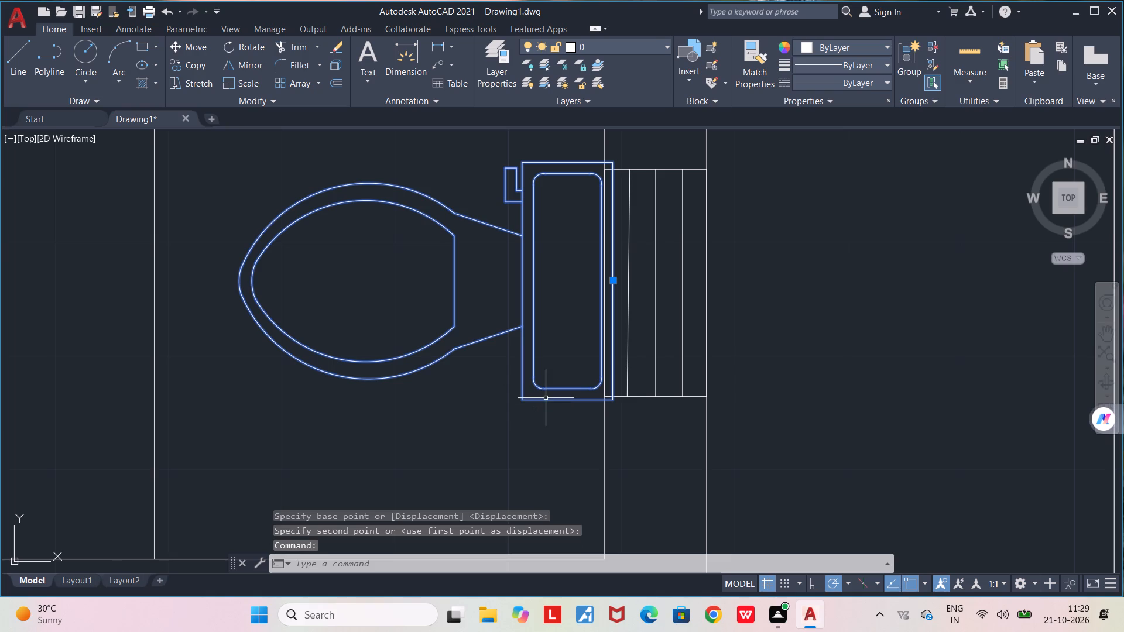
left_click_drag(546, 401, 533, 396)
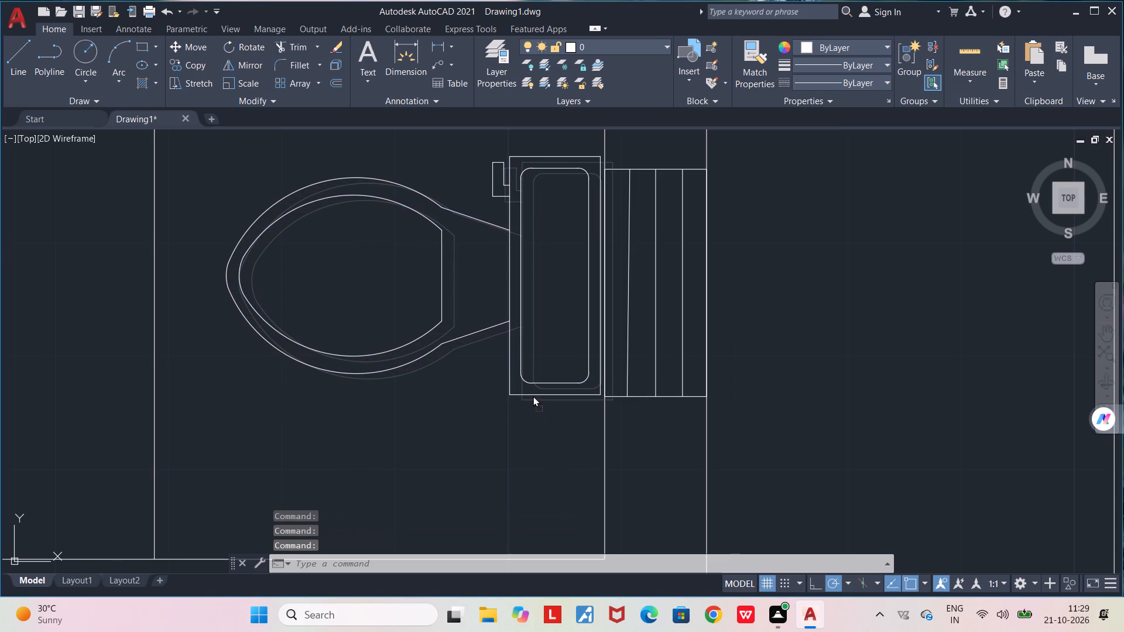
left_click_drag(533, 396, 534, 407)
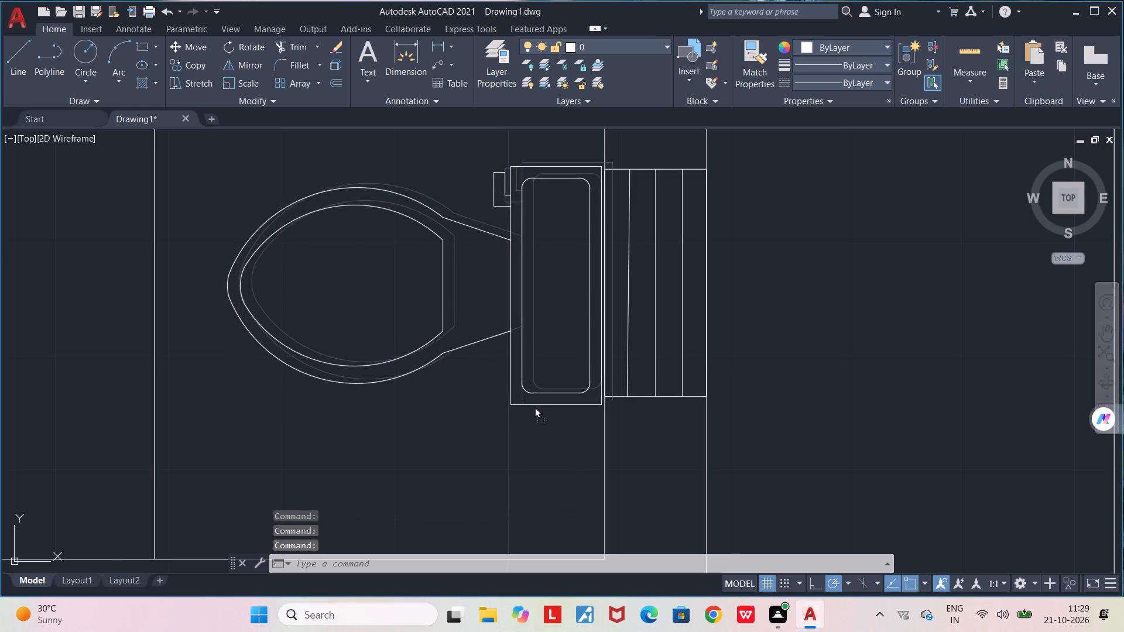
left_click_drag(534, 407, 536, 407)
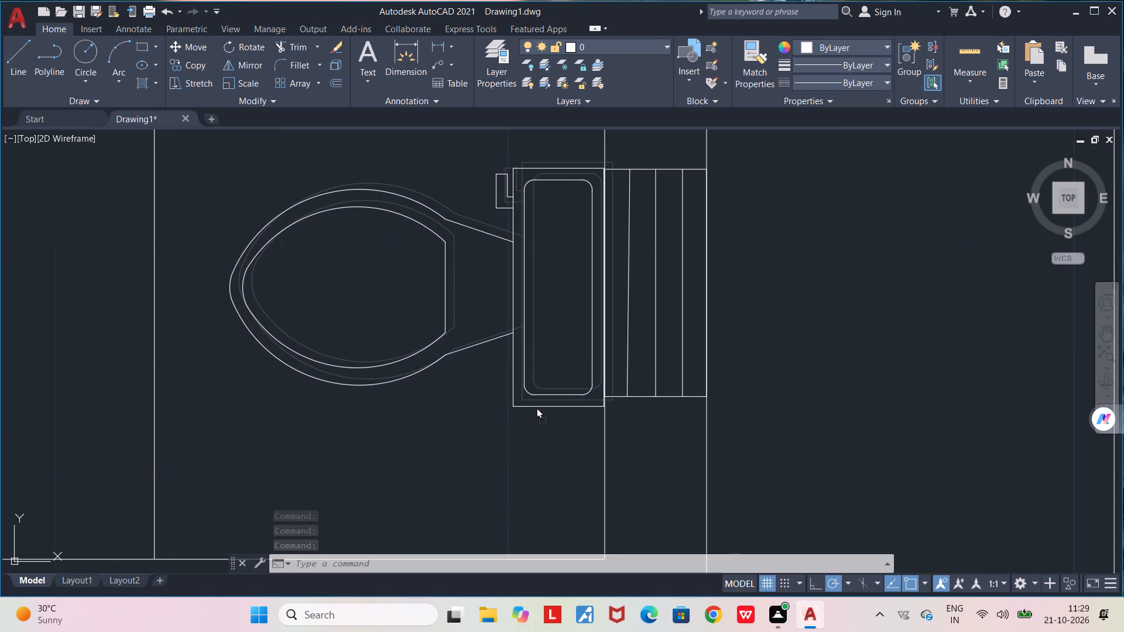
left_click_drag(536, 407, 534, 408)
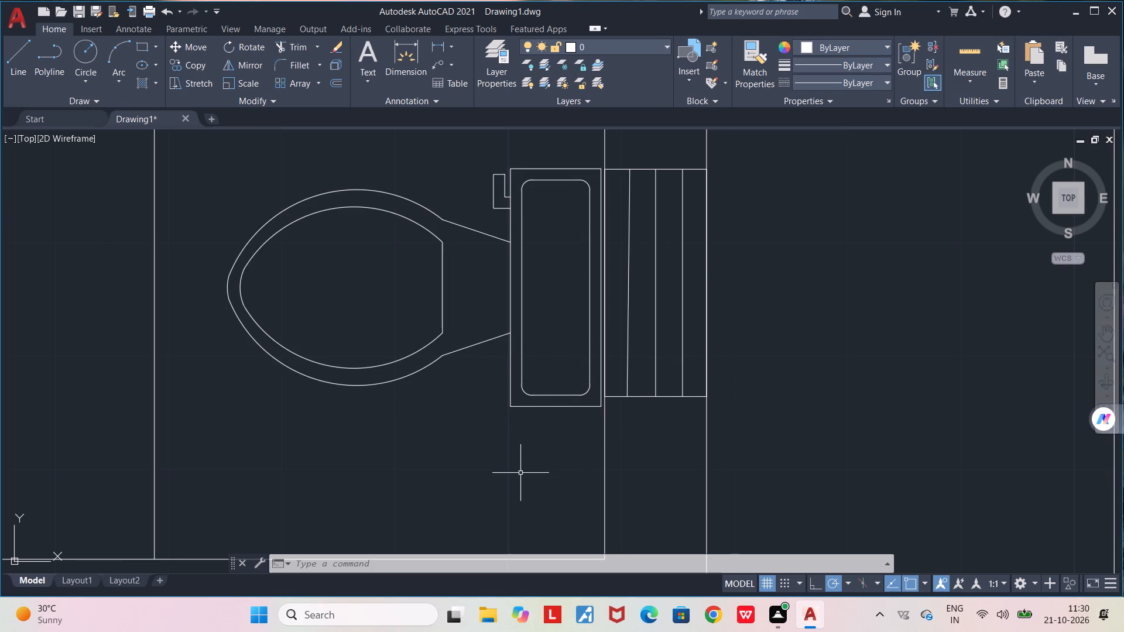
middle_click_drag(520, 468, 518, 496)
left_click(579, 434)
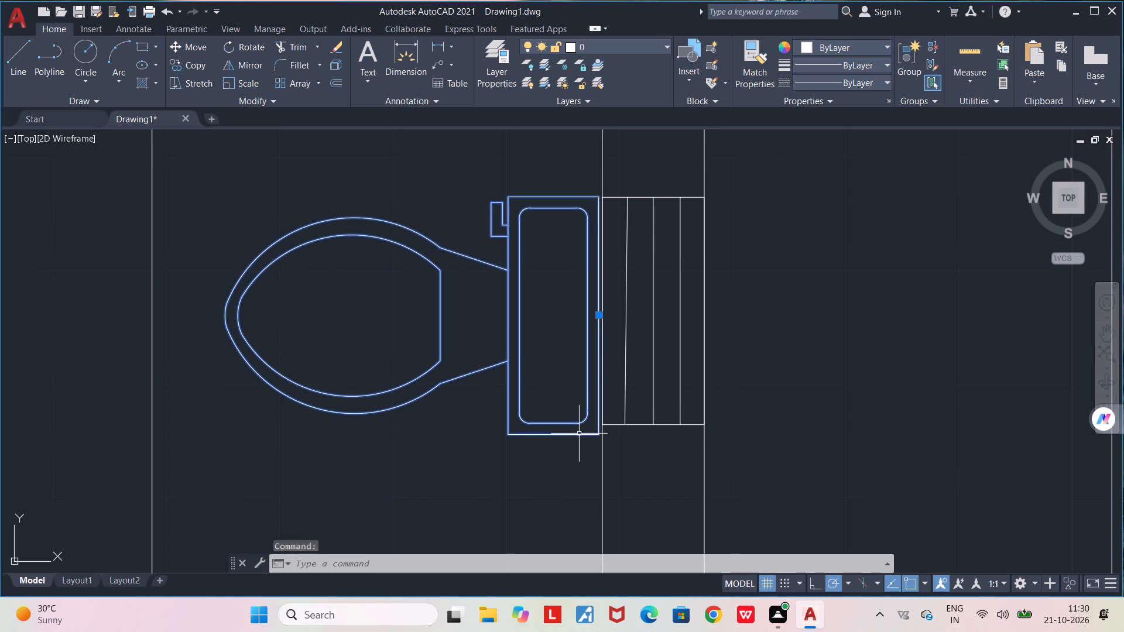
left_click(580, 437)
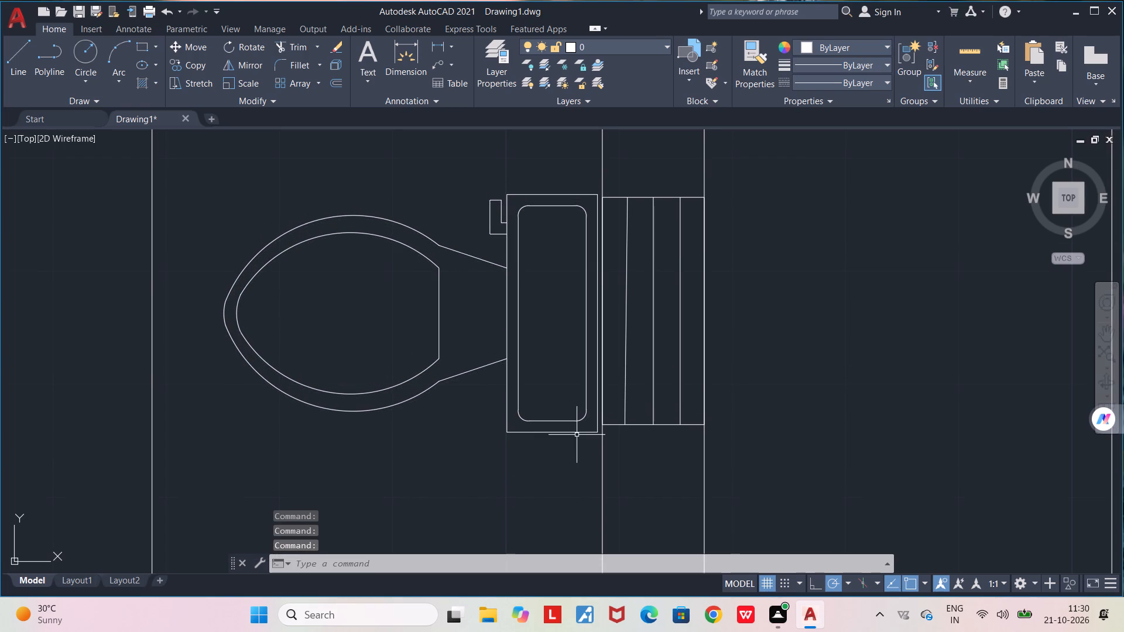
key("Escape")
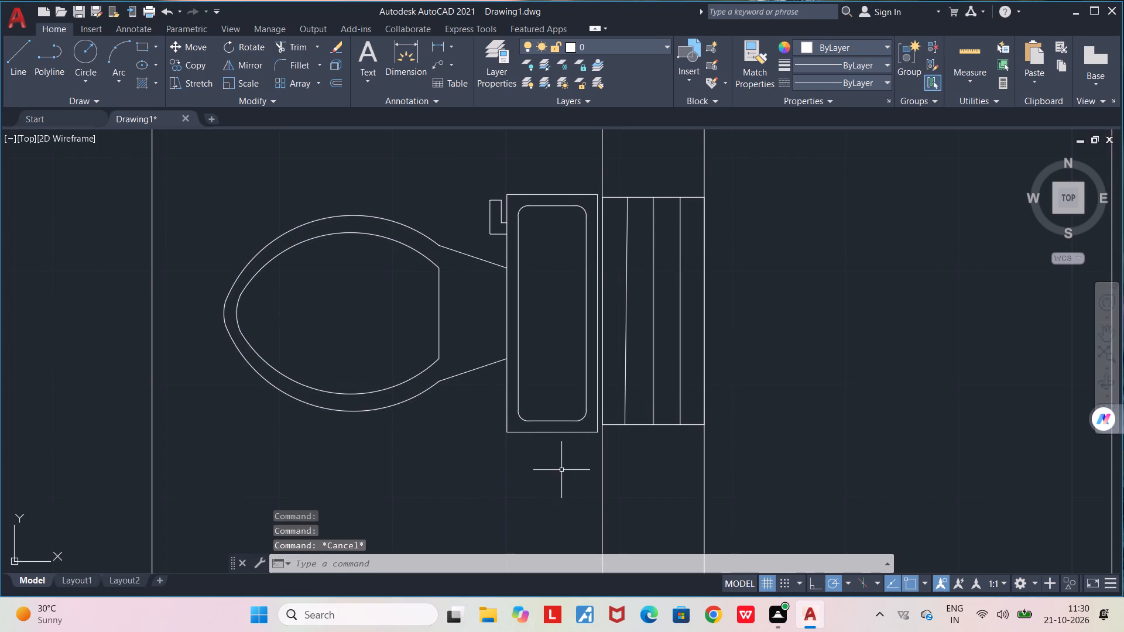
Draw a narrow upright rectangle in the southwest corner of the southeast bedroom, against the west wall.
scroll(561, 469, "down", 5)
middle_click_drag(546, 459, 567, 417)
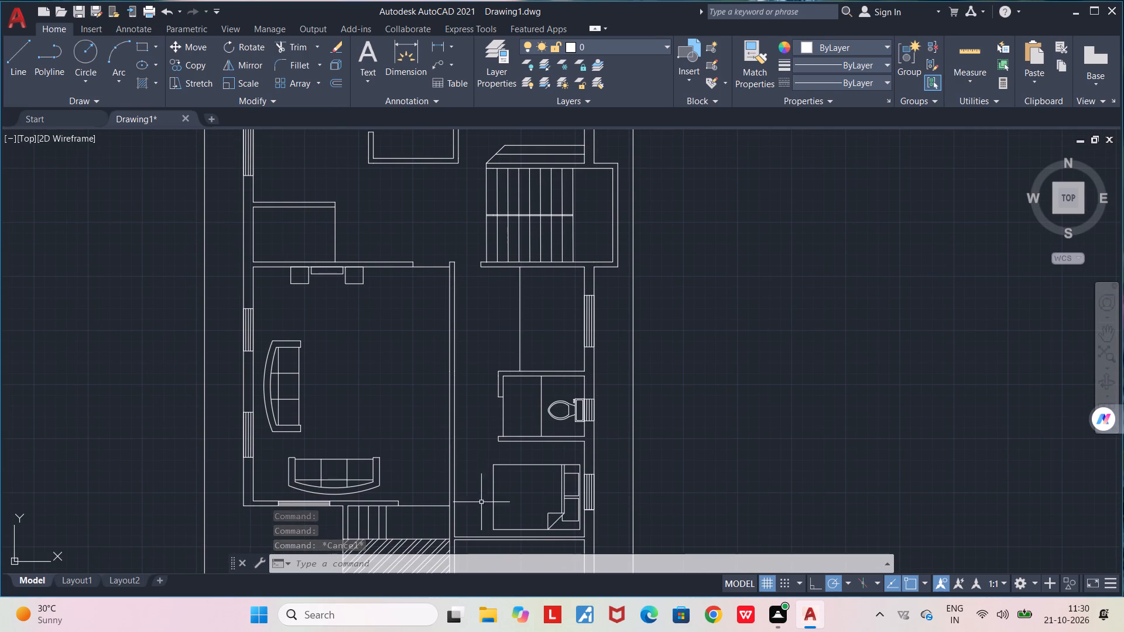
middle_click_drag(477, 489, 488, 386)
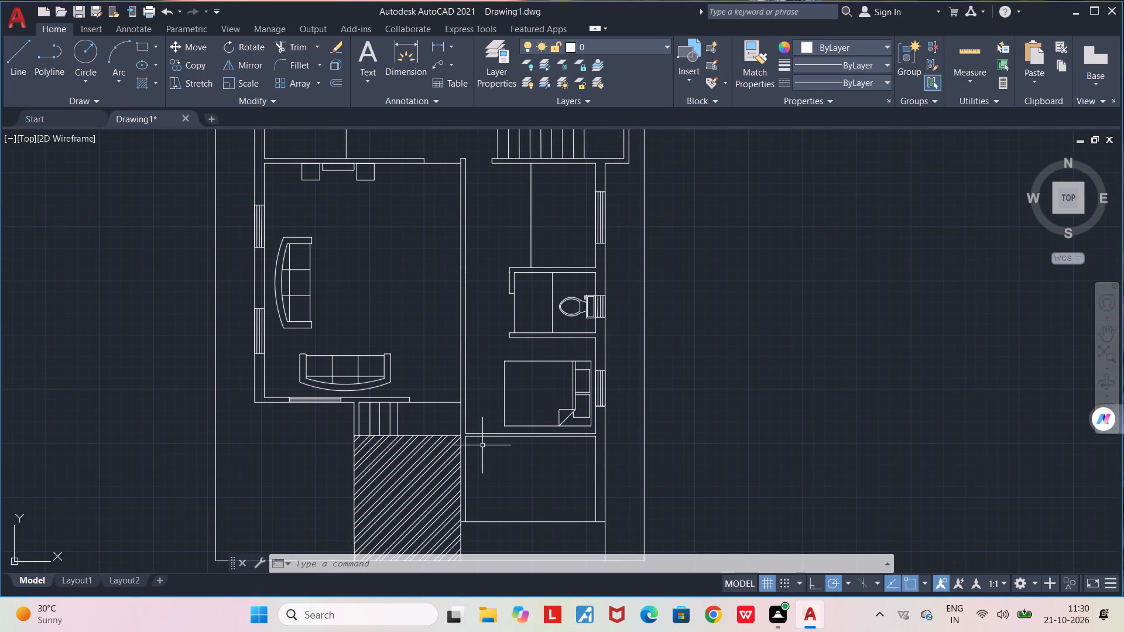
scroll(482, 446, "up", 2)
middle_click_drag(478, 341, 485, 362)
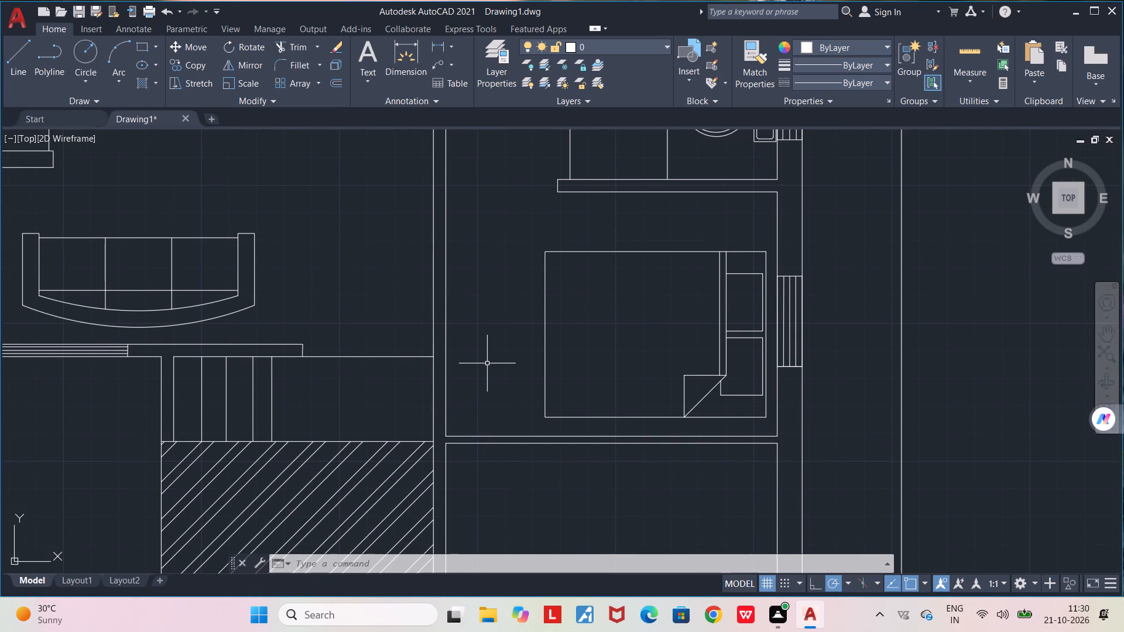
left_click(140, 46)
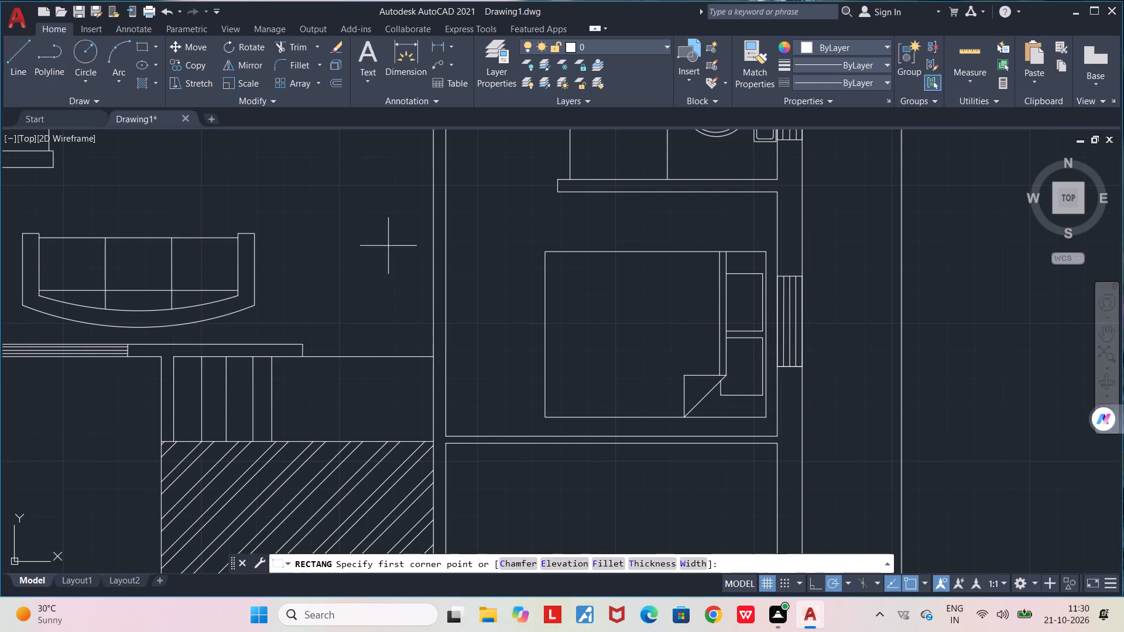
left_click(448, 432)
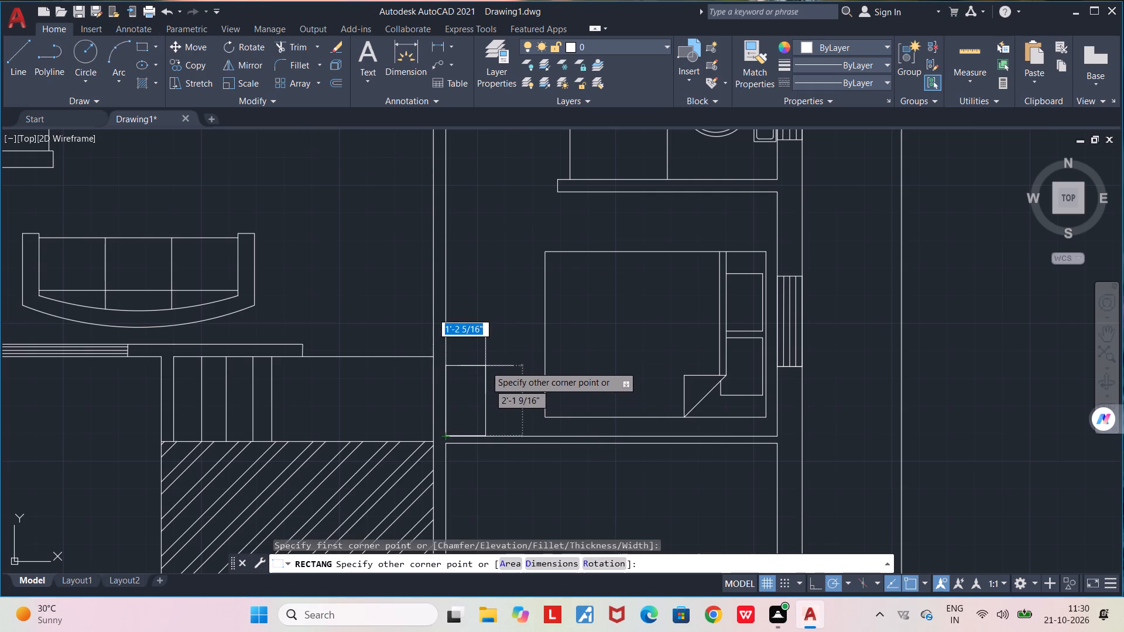
left_click(475, 371)
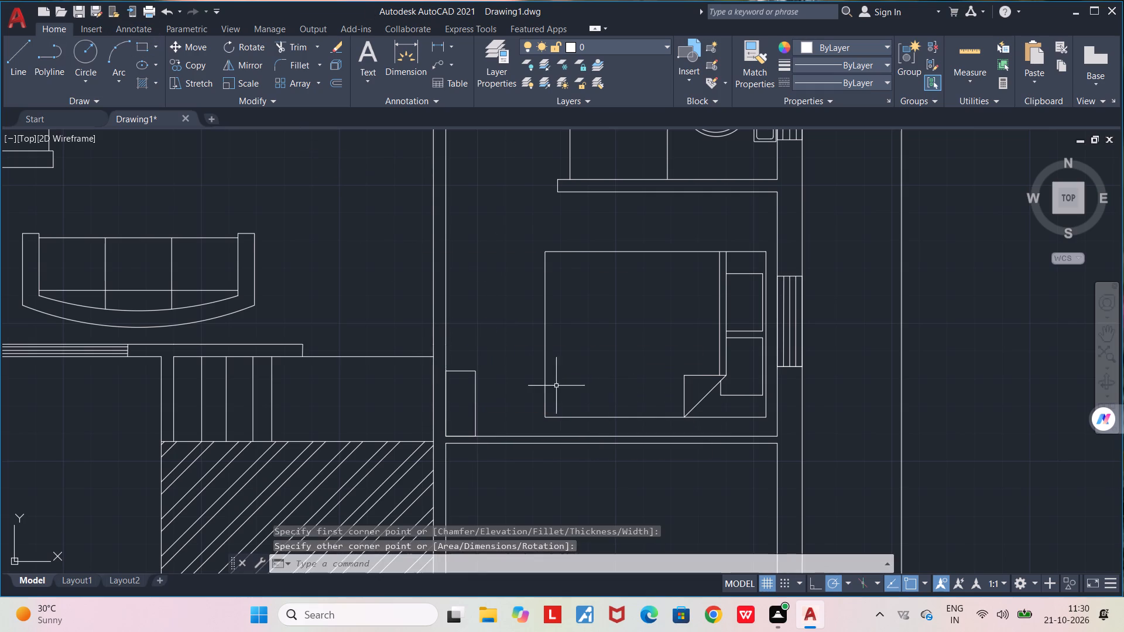
key("space")
scroll(536, 393, "down", 2)
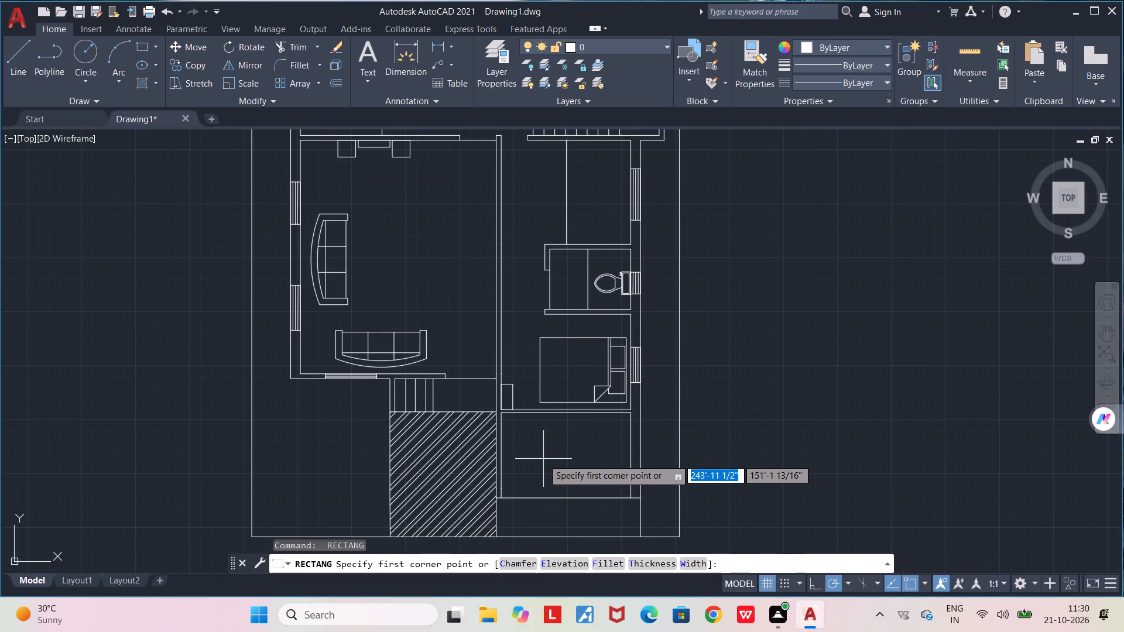
key("Escape")
Look through the DesignCenter folders, from the House Designer blocks onwards, for another suitable block source.
scroll(543, 459, "down", 2)
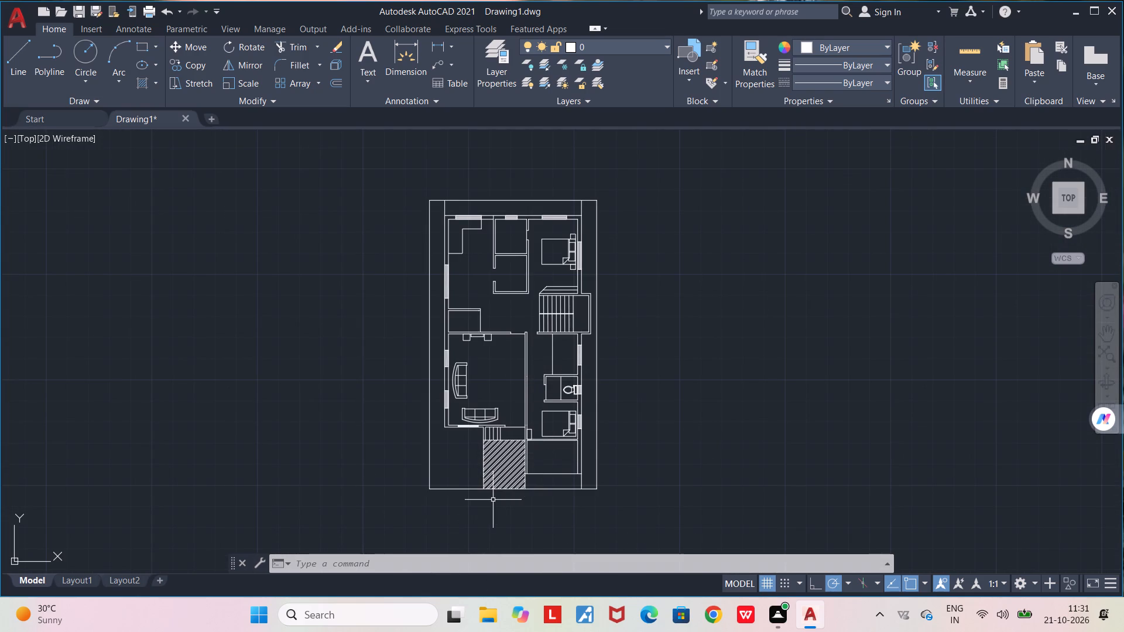
scroll(457, 473, "up", 2)
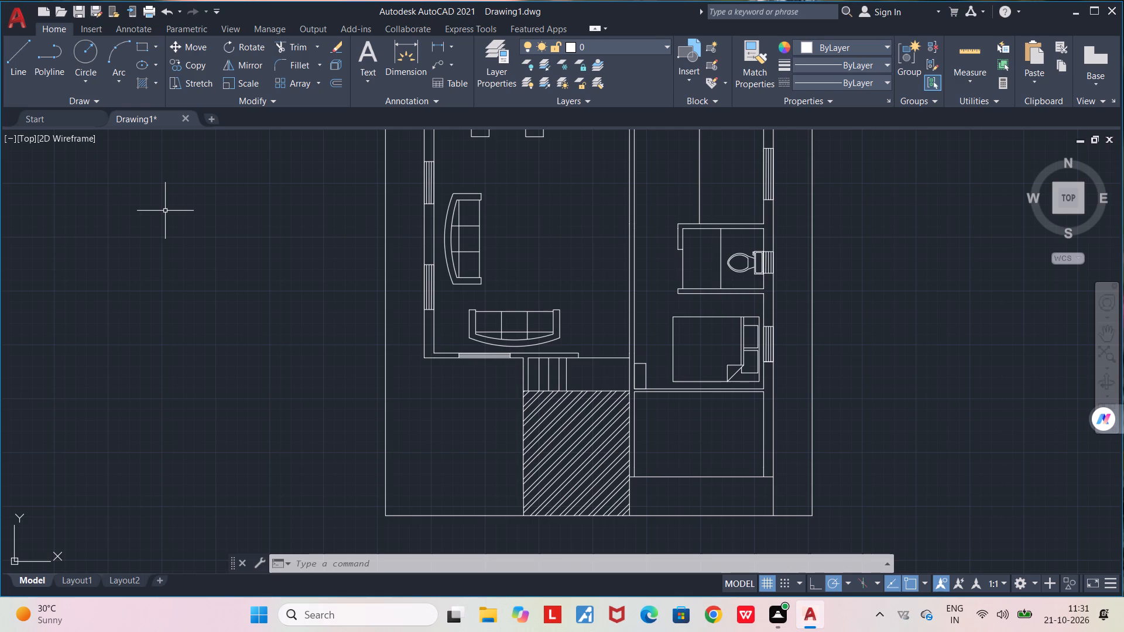
key("ctrl+2")
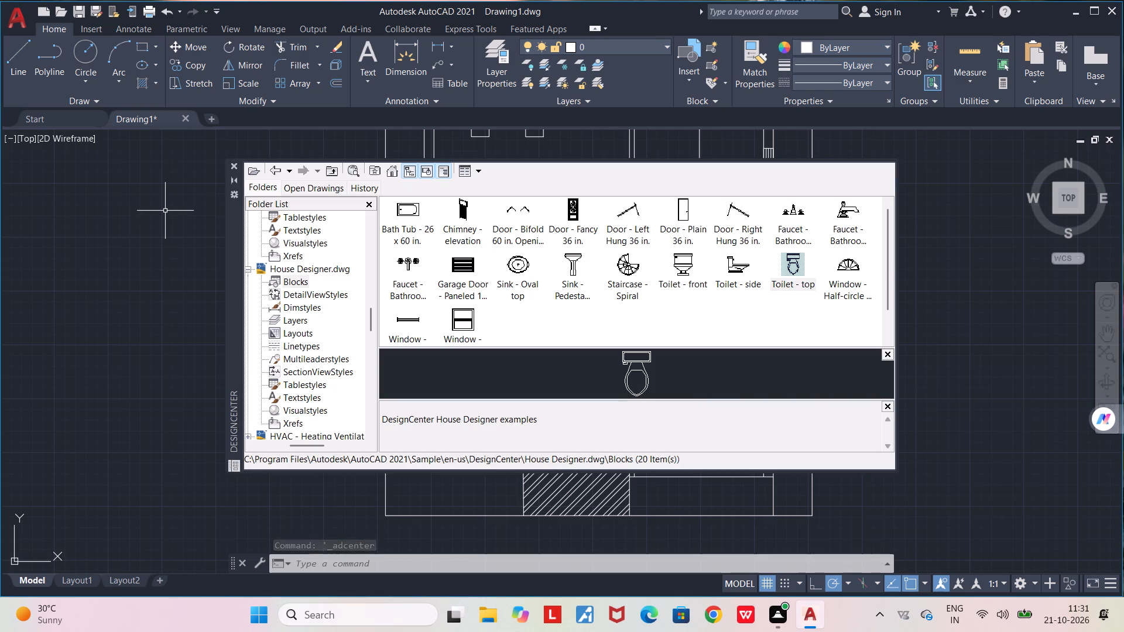
scroll(268, 363, "down", 3)
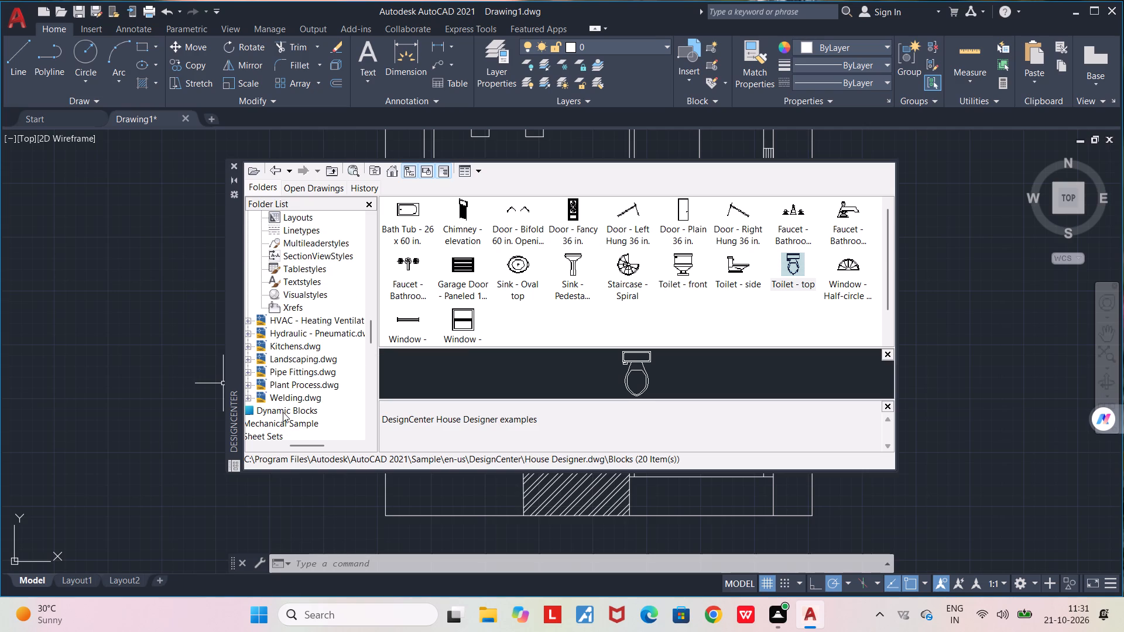
scroll(283, 413, "down", 2)
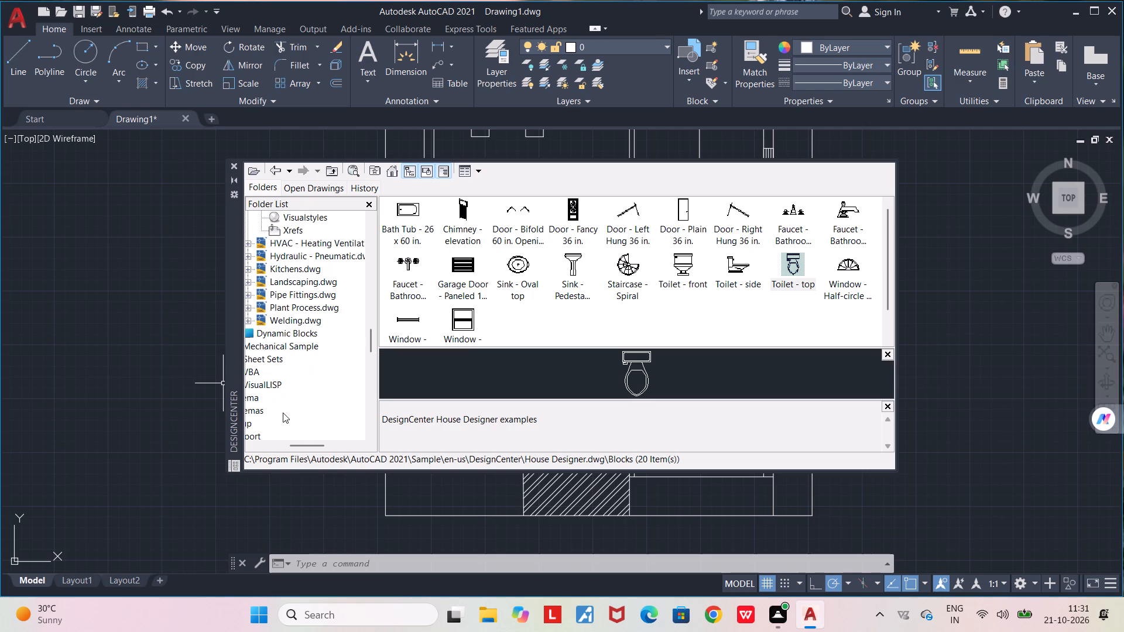
left_click_drag(306, 440, 304, 440)
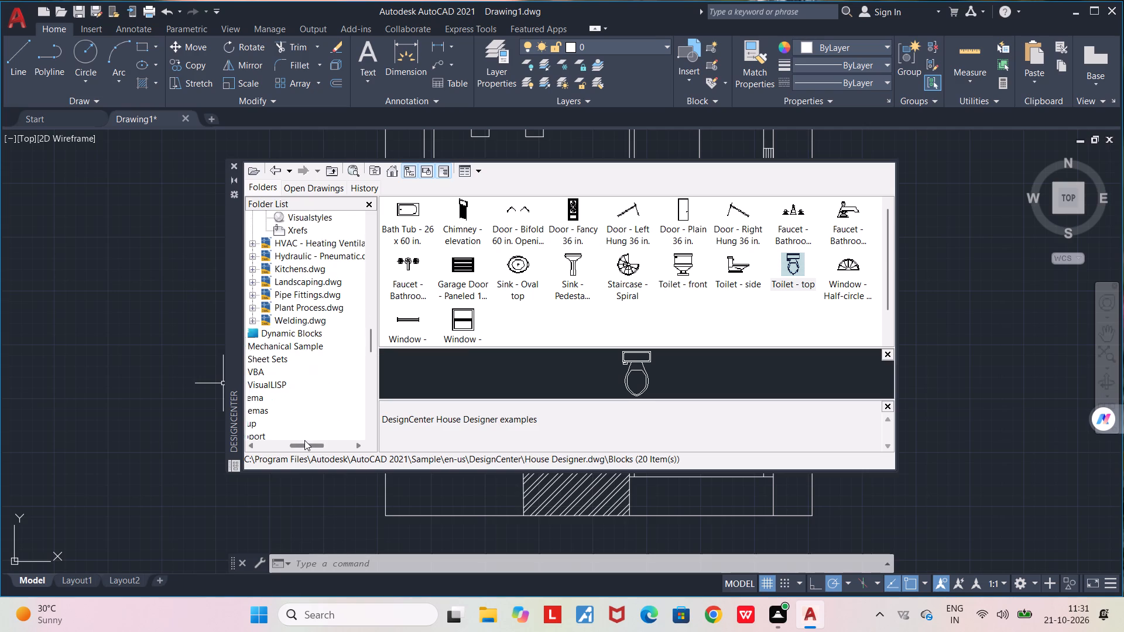
left_click_drag(304, 440, 290, 440)
scroll(300, 386, "down", 3)
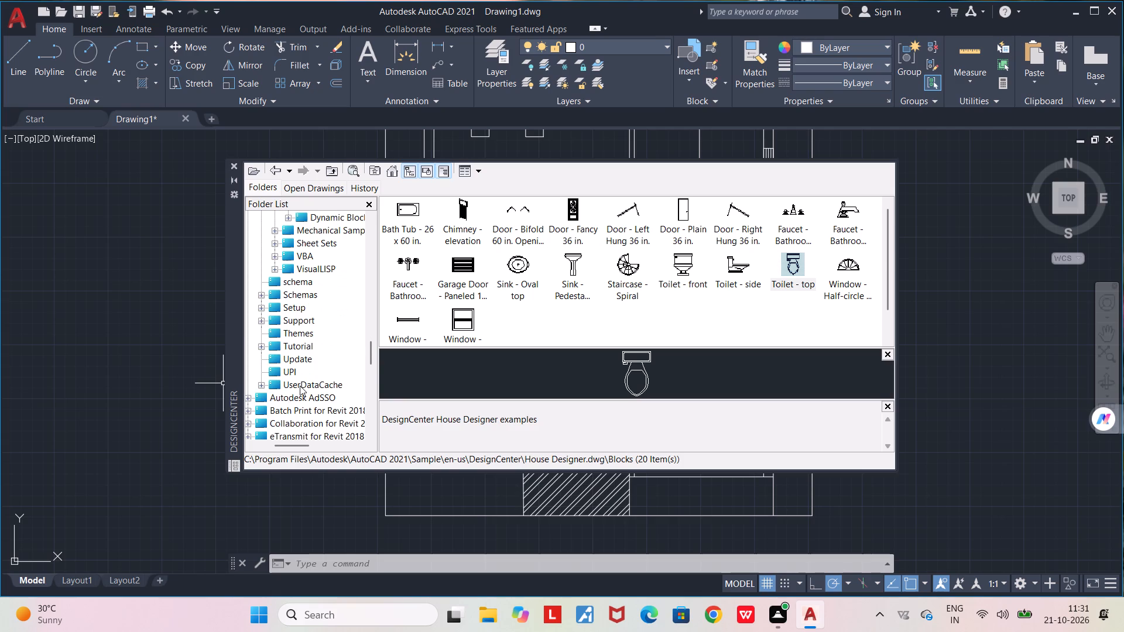
scroll(300, 386, "down", 7)
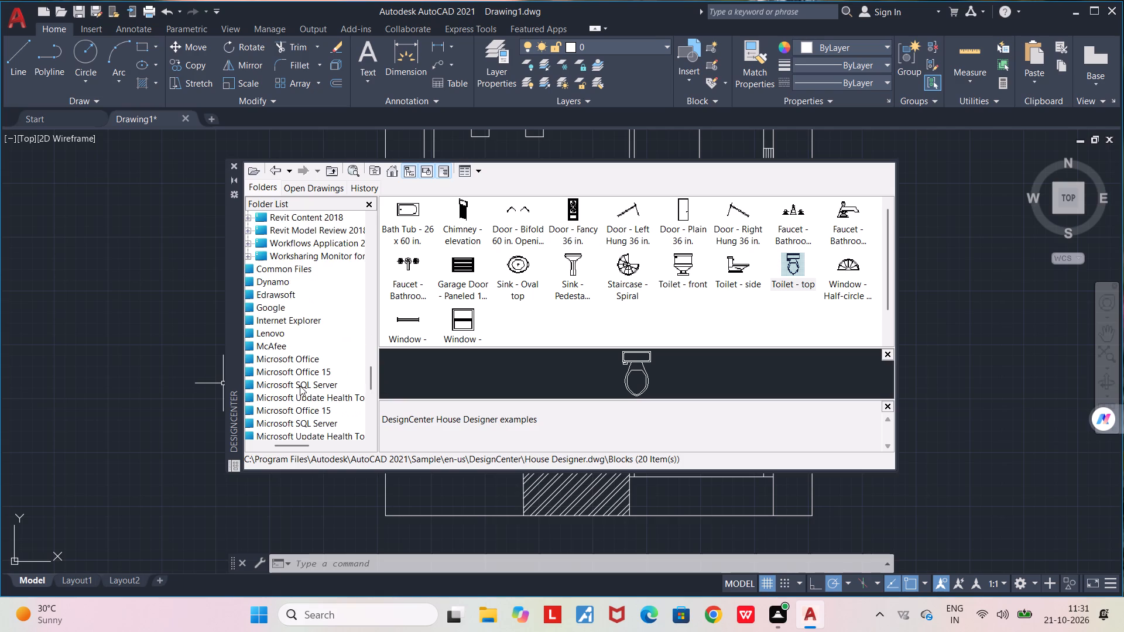
scroll(300, 386, "down", 8)
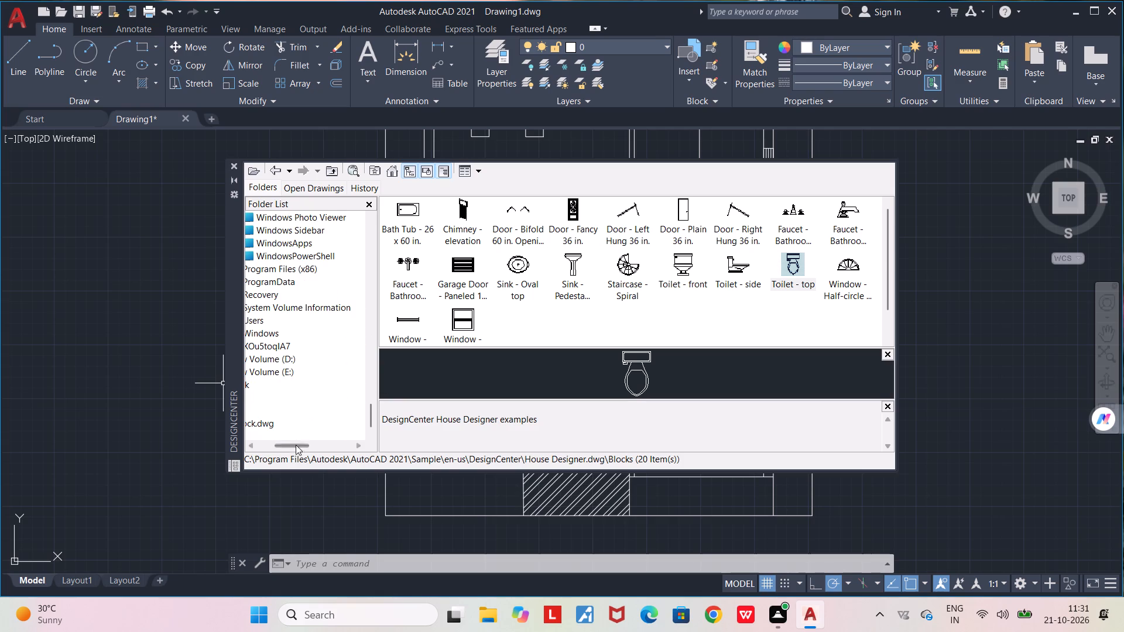
left_click_drag(292, 439, 276, 442)
scroll(289, 408, "down", 3)
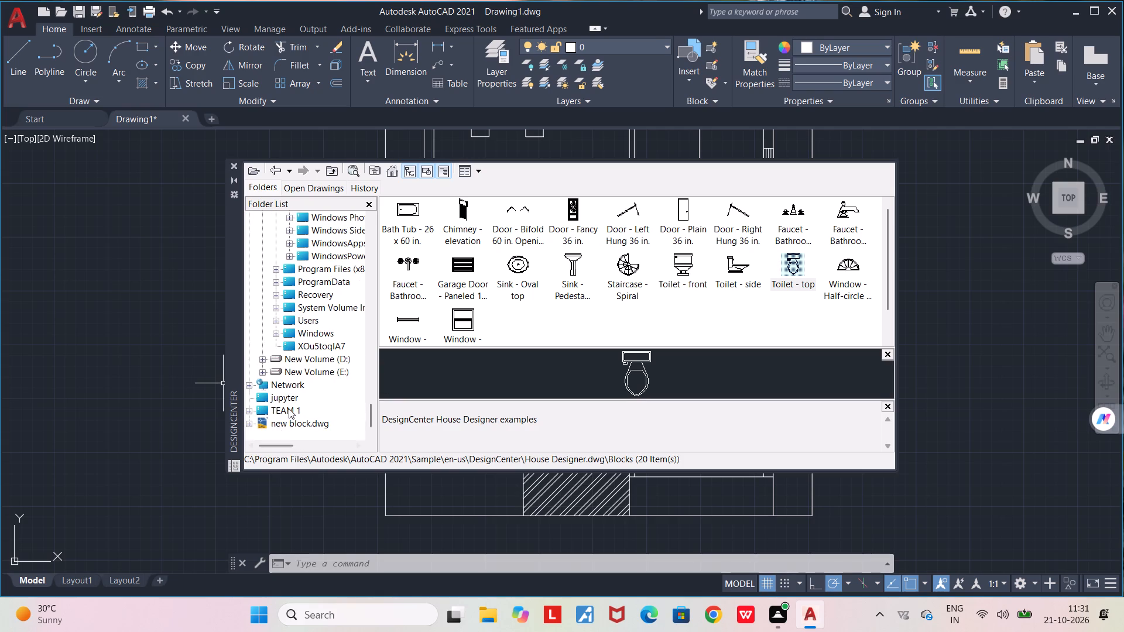
scroll(289, 408, "down", 1)
scroll(289, 408, "up", 15)
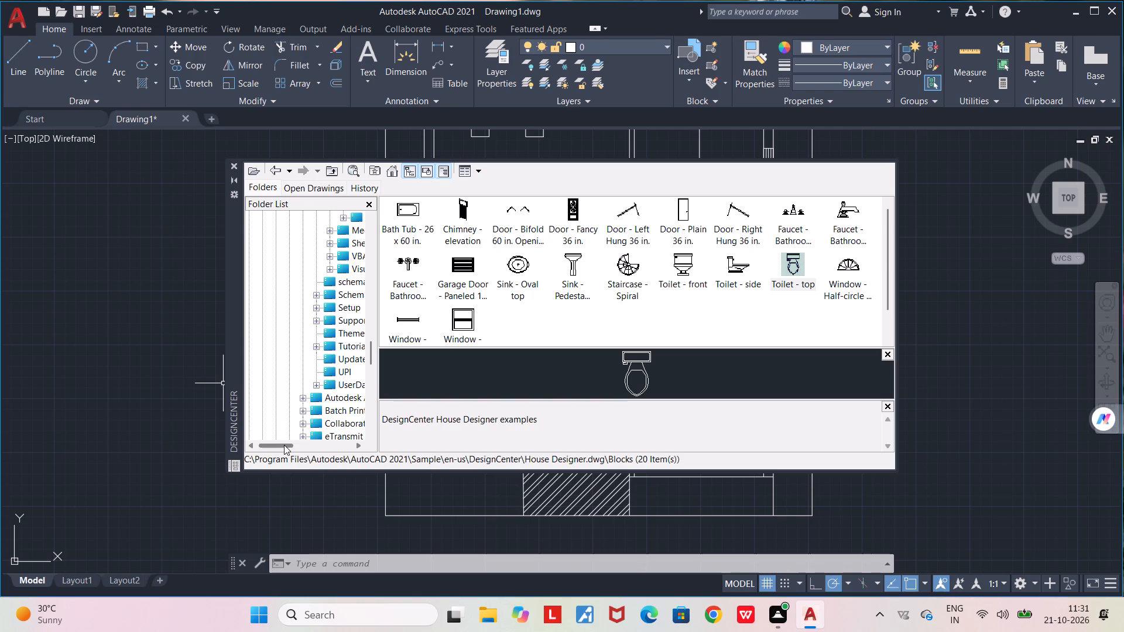
left_click_drag(284, 445, 310, 446)
scroll(301, 399, "up", 8)
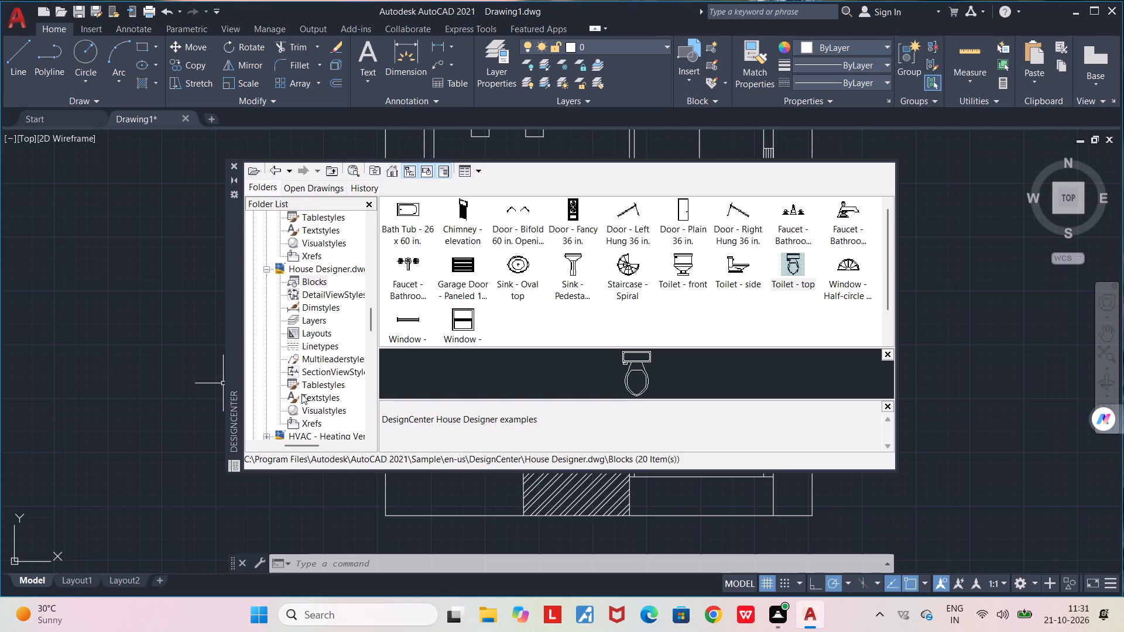
scroll(301, 394, "up", 6)
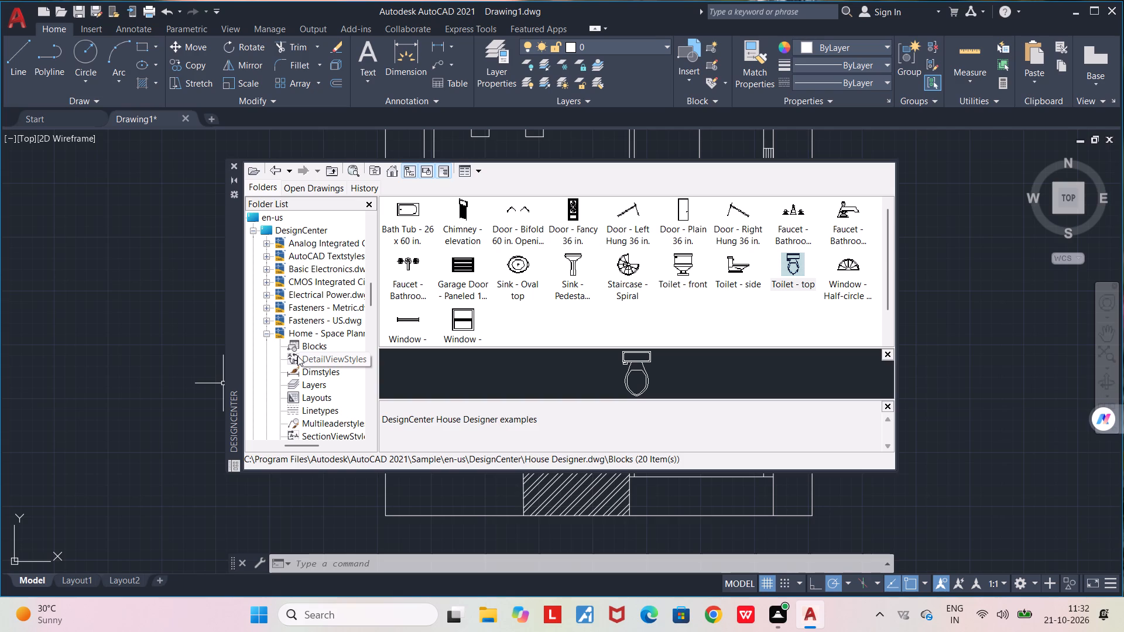
left_click(236, 166)
Insert the Vehicles - Imperial block from the Architectural tool palette in the empty area west of the plot.
key("ctrl+3")
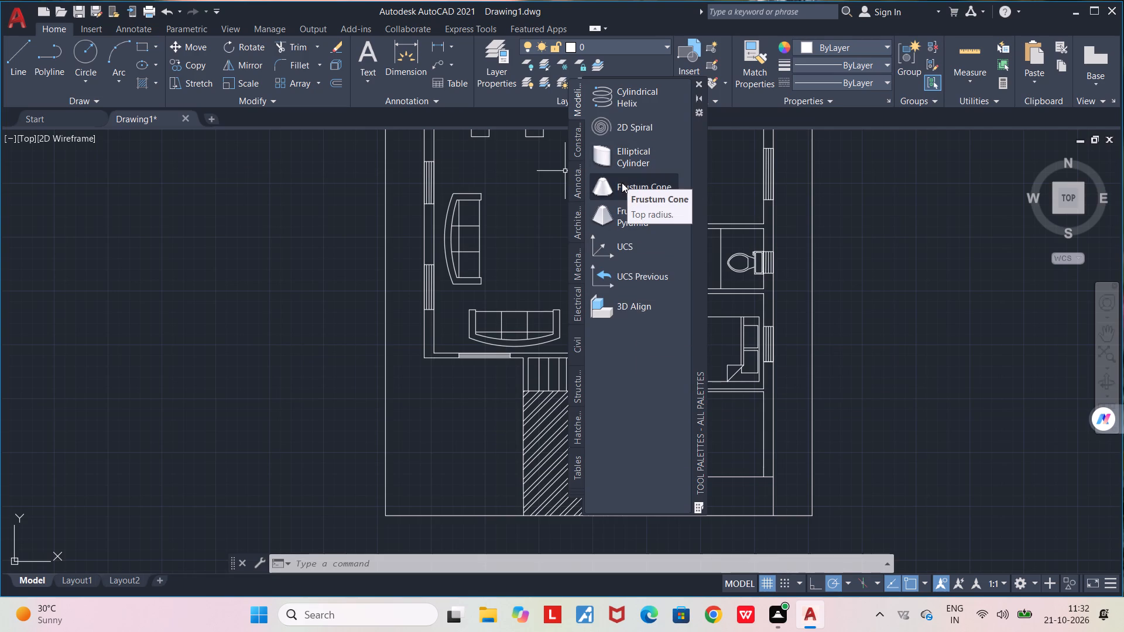
left_click(577, 225)
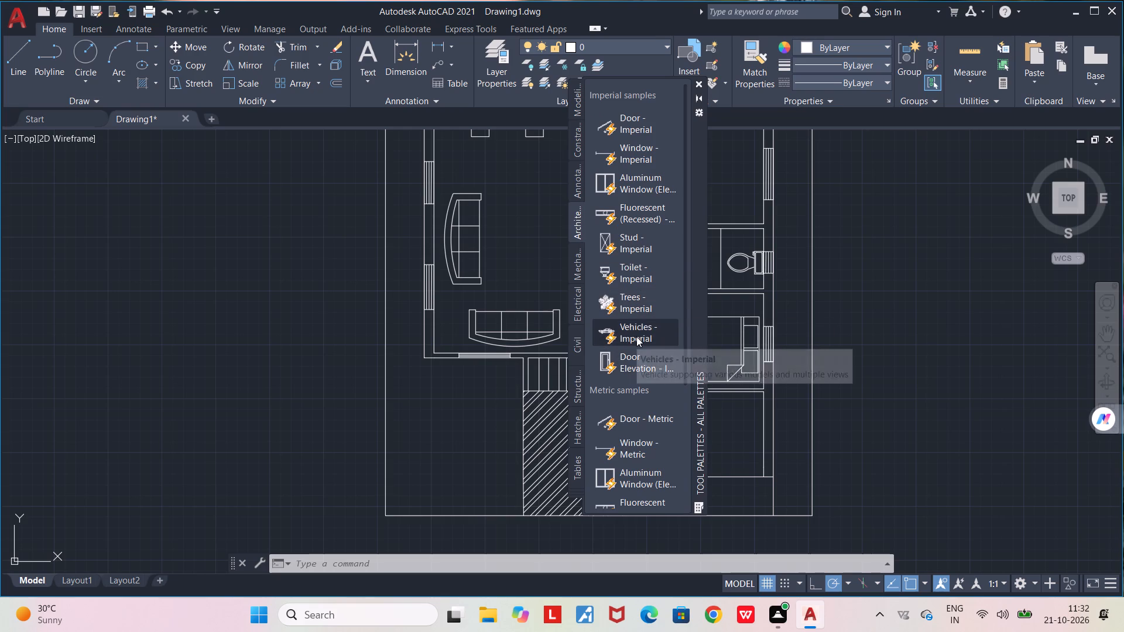
left_click(636, 336)
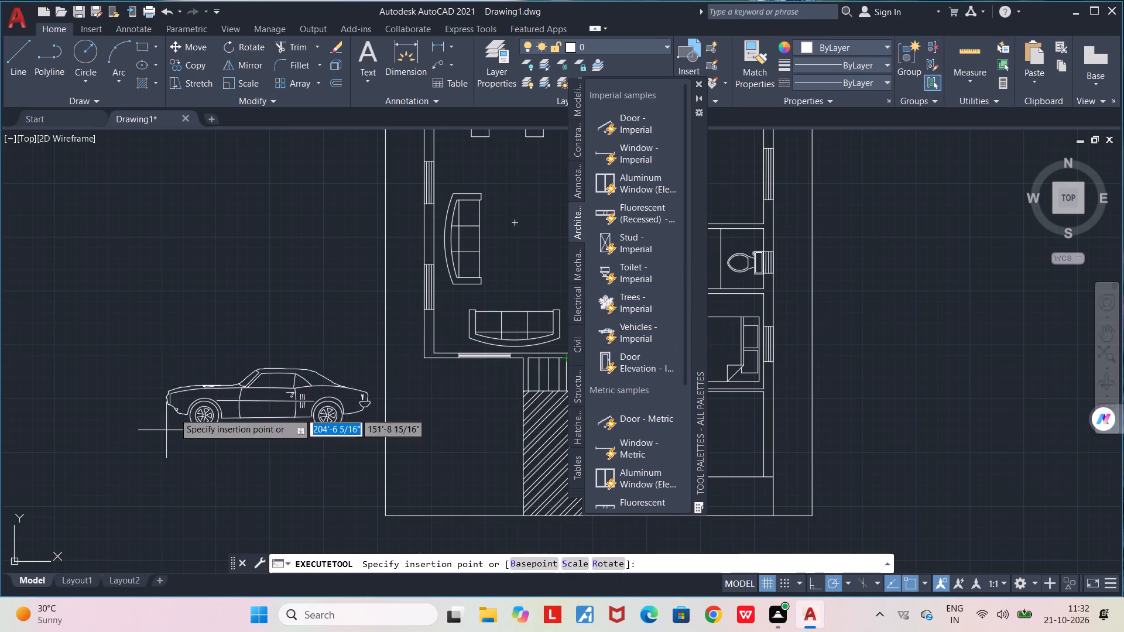
left_click(148, 410)
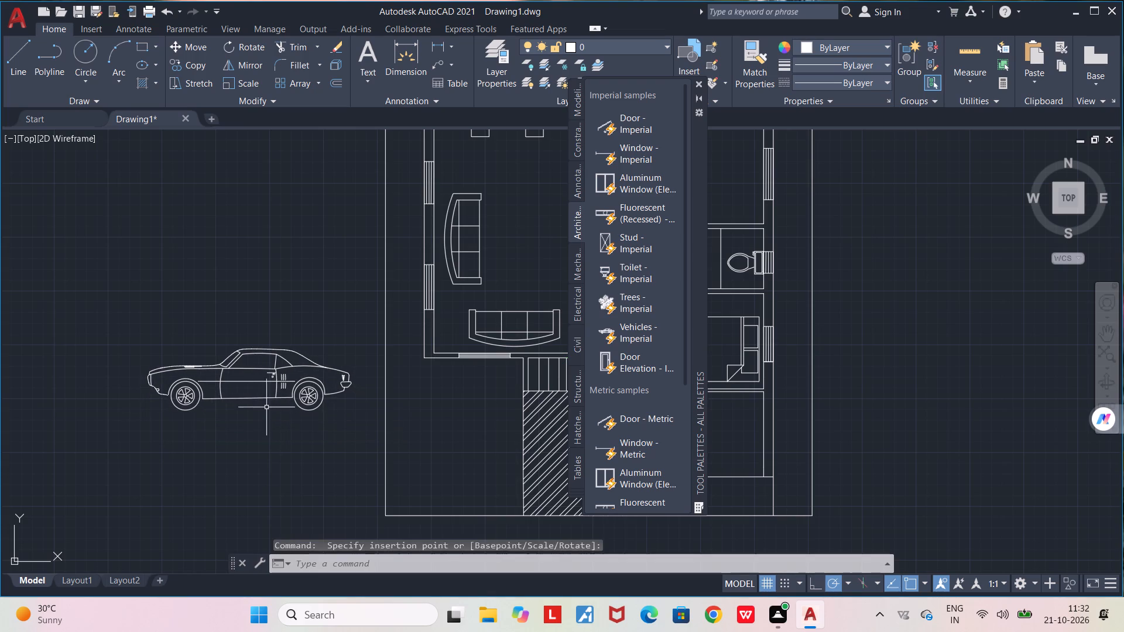
Shift the vehicle block about 3' west and set its displayed type and view to Sports Car (Top).
left_click(275, 369)
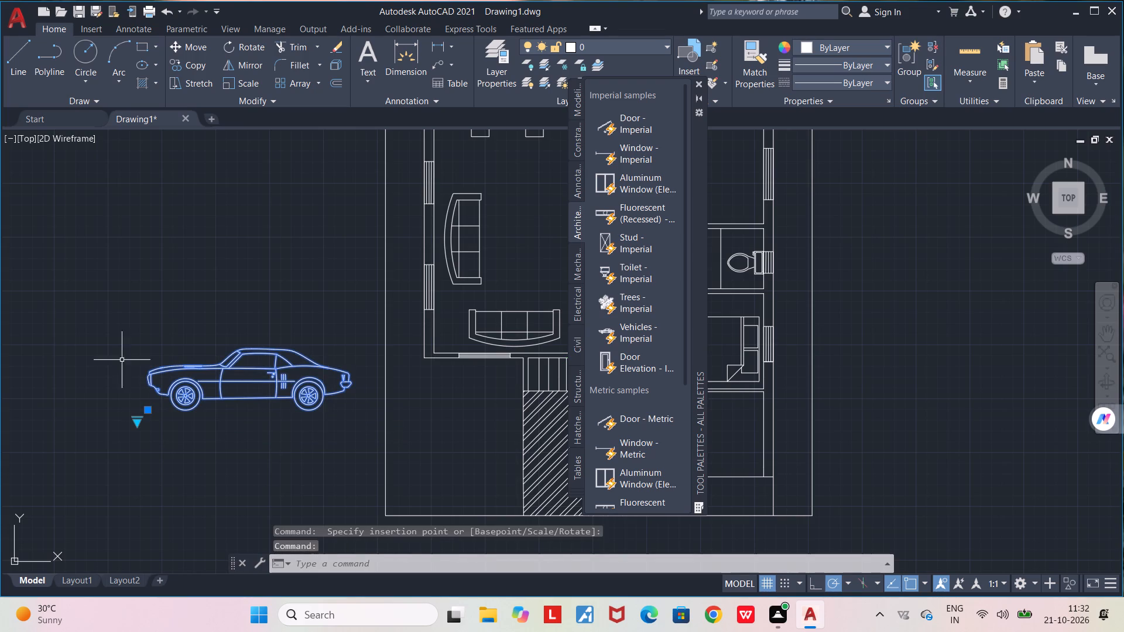
left_click(140, 424)
left_click(137, 422)
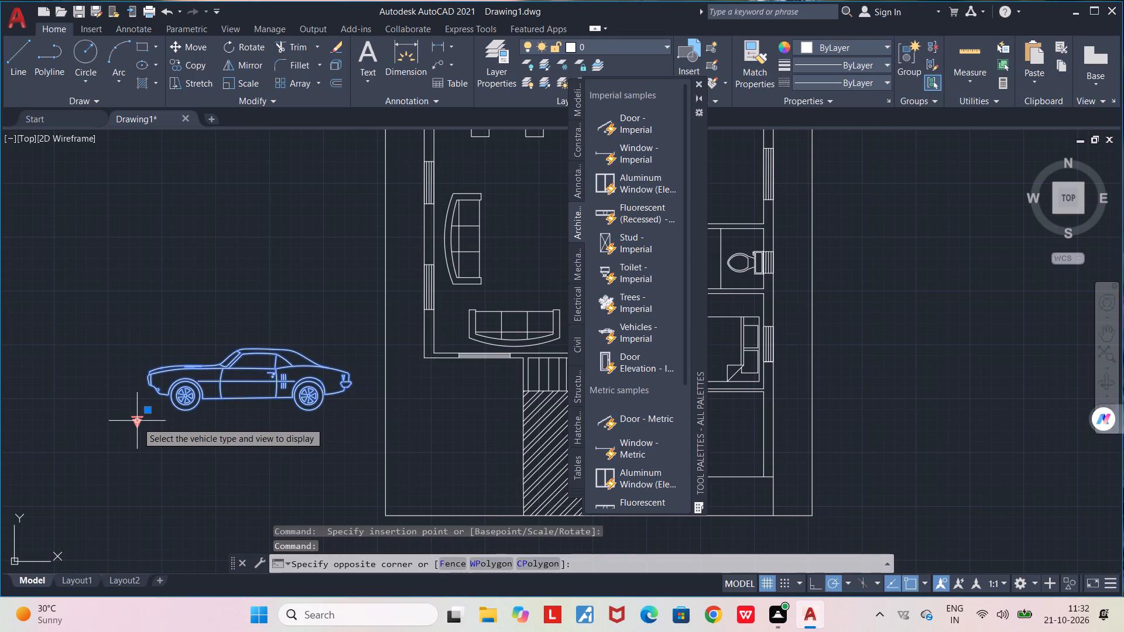
left_click_drag(135, 425, 135, 460)
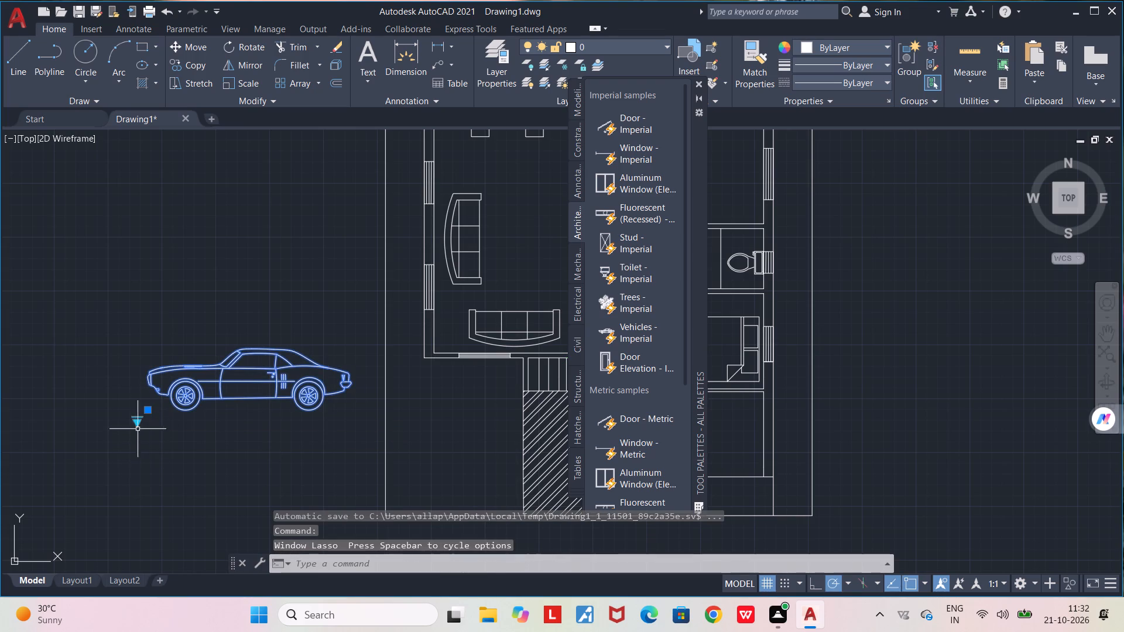
left_click_drag(148, 412, 113, 434)
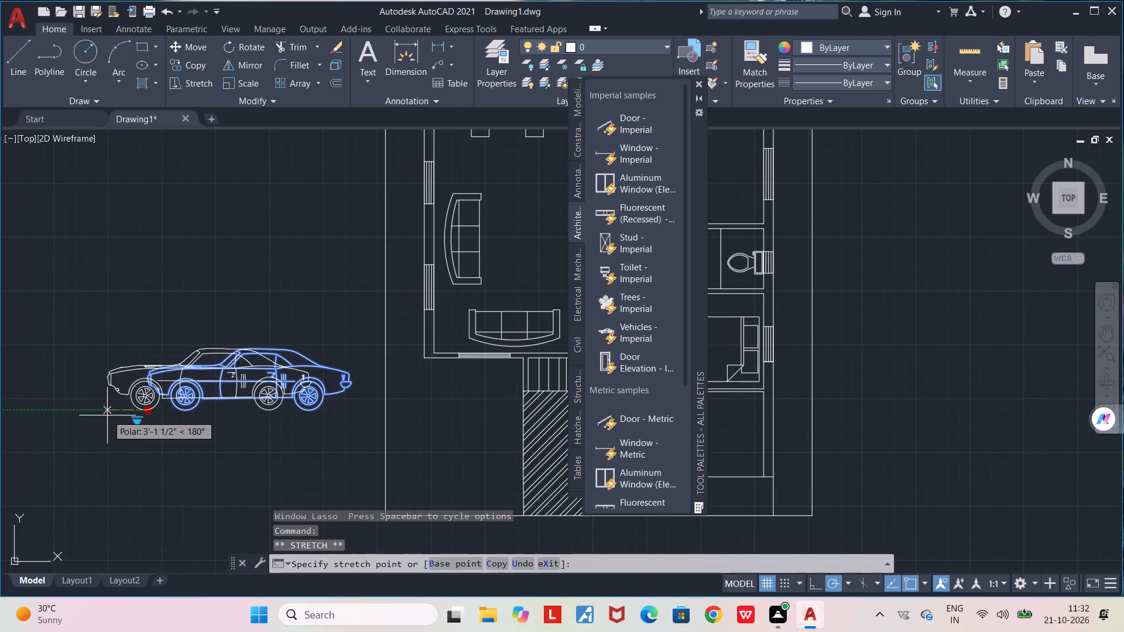
left_click(107, 415)
left_click(94, 423)
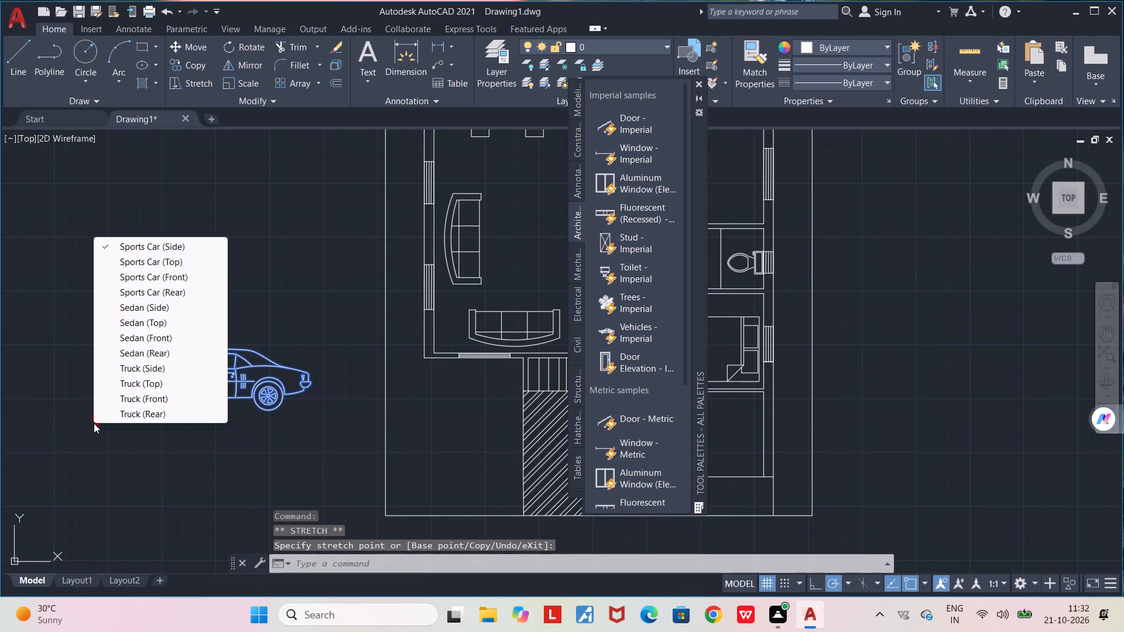
left_click(166, 263)
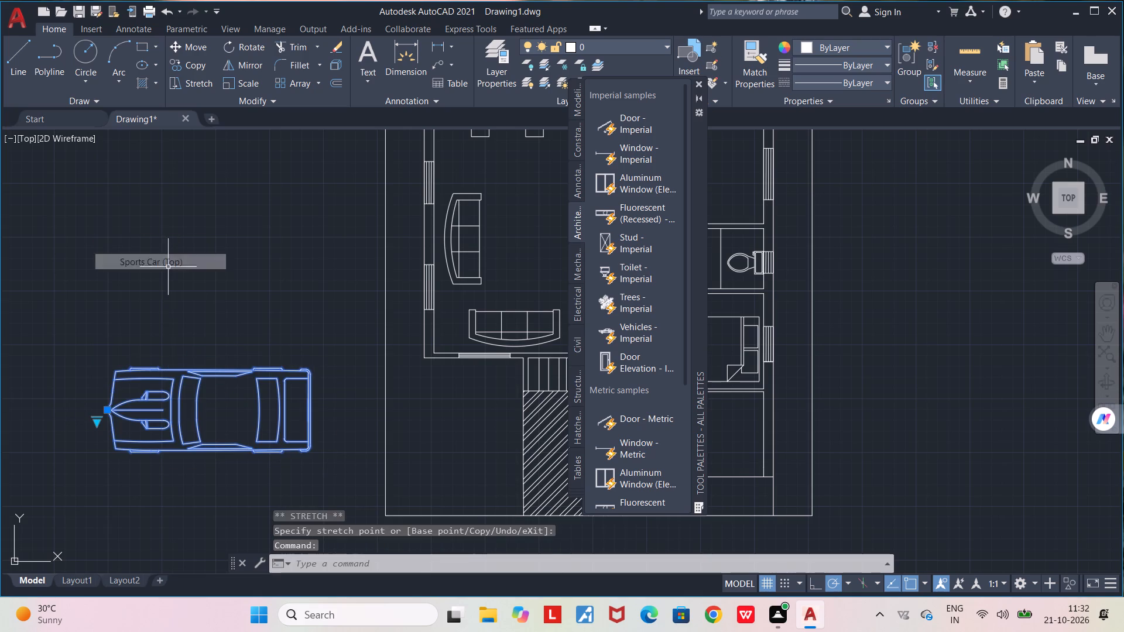
left_click(309, 445)
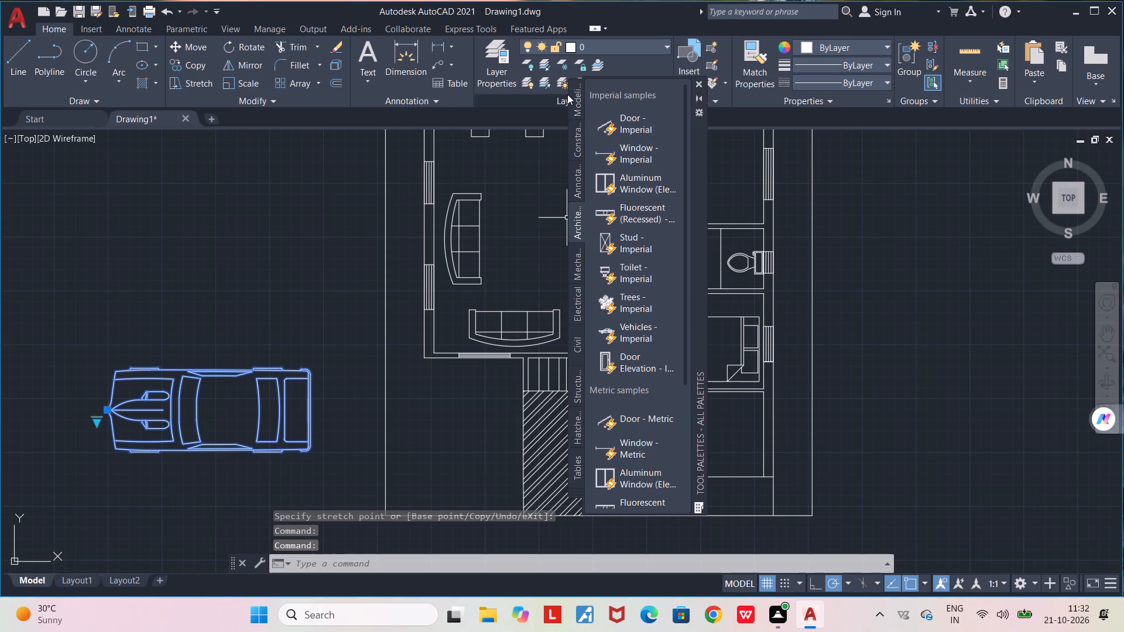
left_click(700, 83)
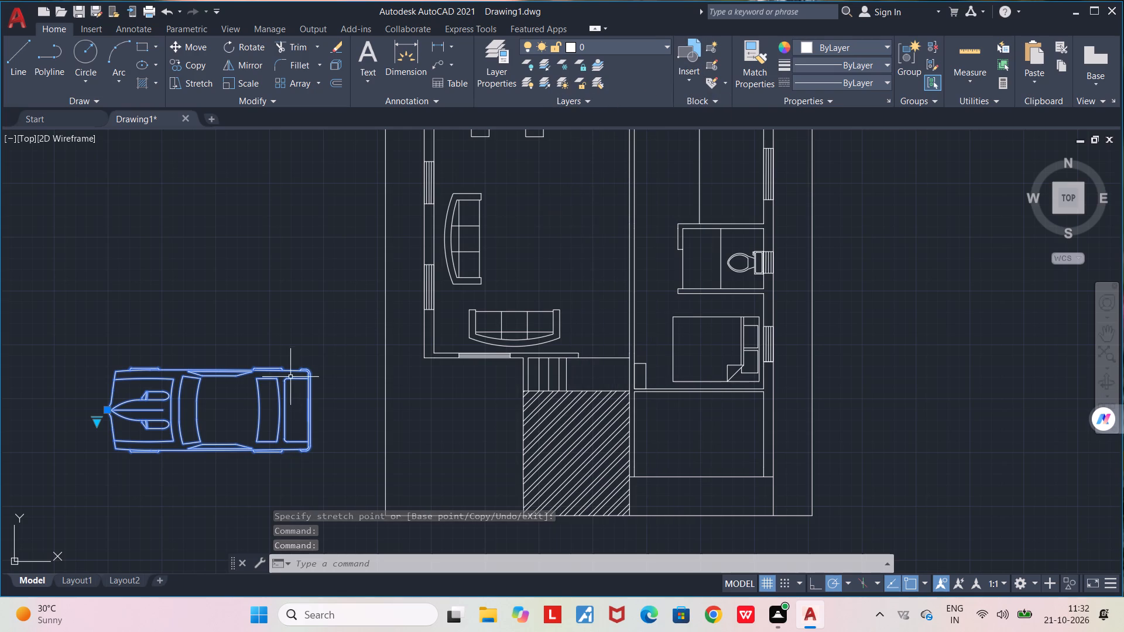
Move the sports car slightly north from its rear corner, keeping it west of the plot boundary.
key("m")
key("Return")
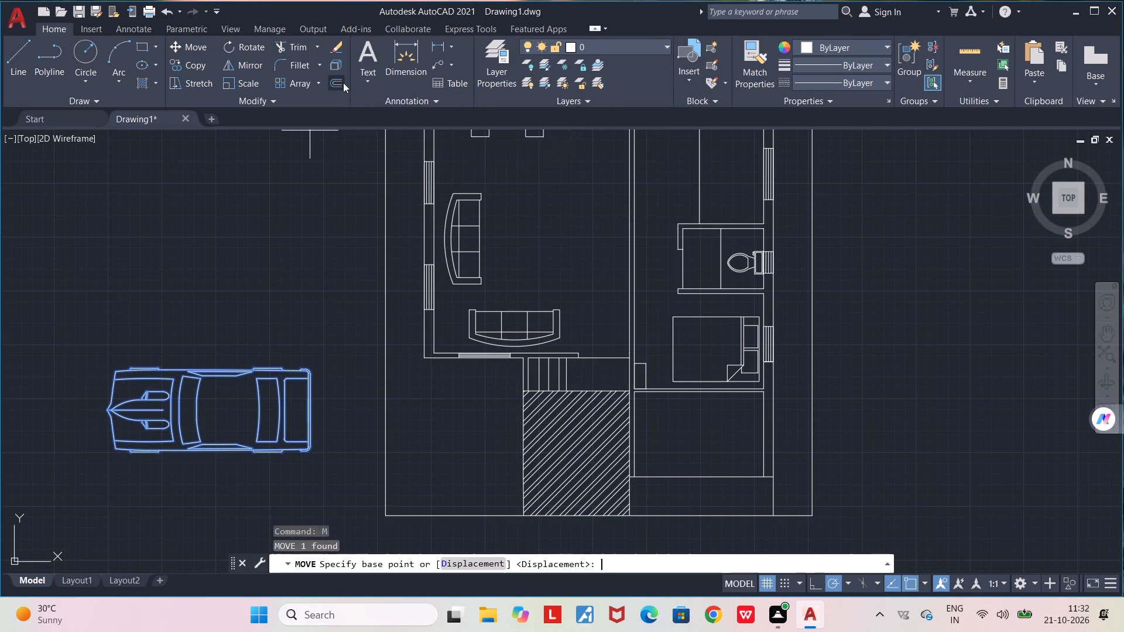
left_click(309, 446)
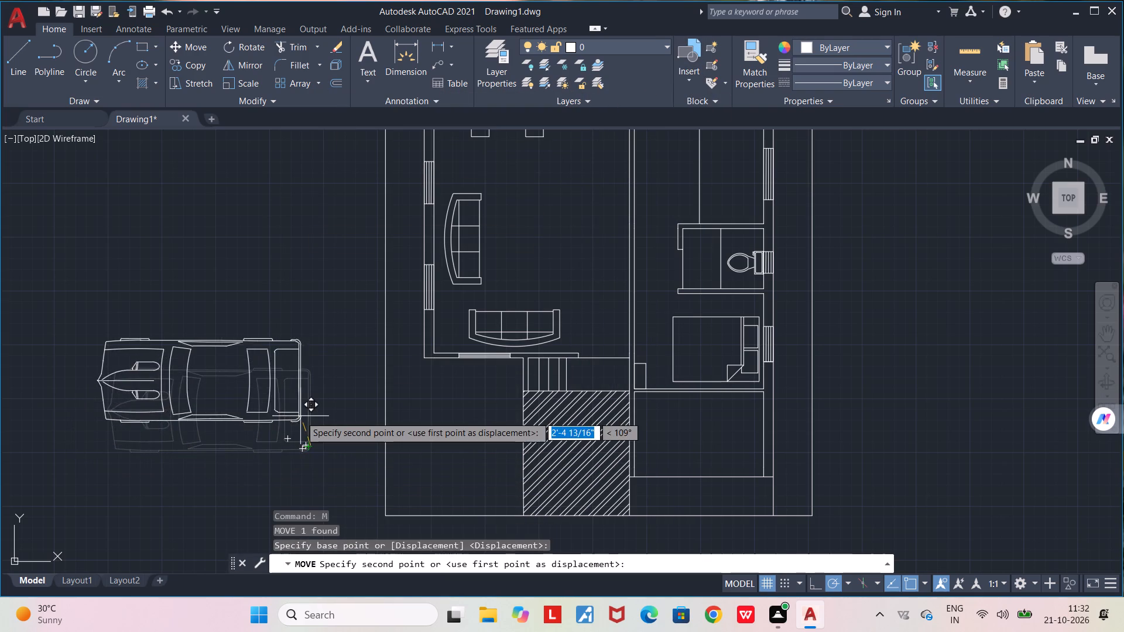
left_click(303, 426)
Rotate the sports car a quarter turn clockwise about its northern rear corner so that its front faces north.
left_click(66, 278)
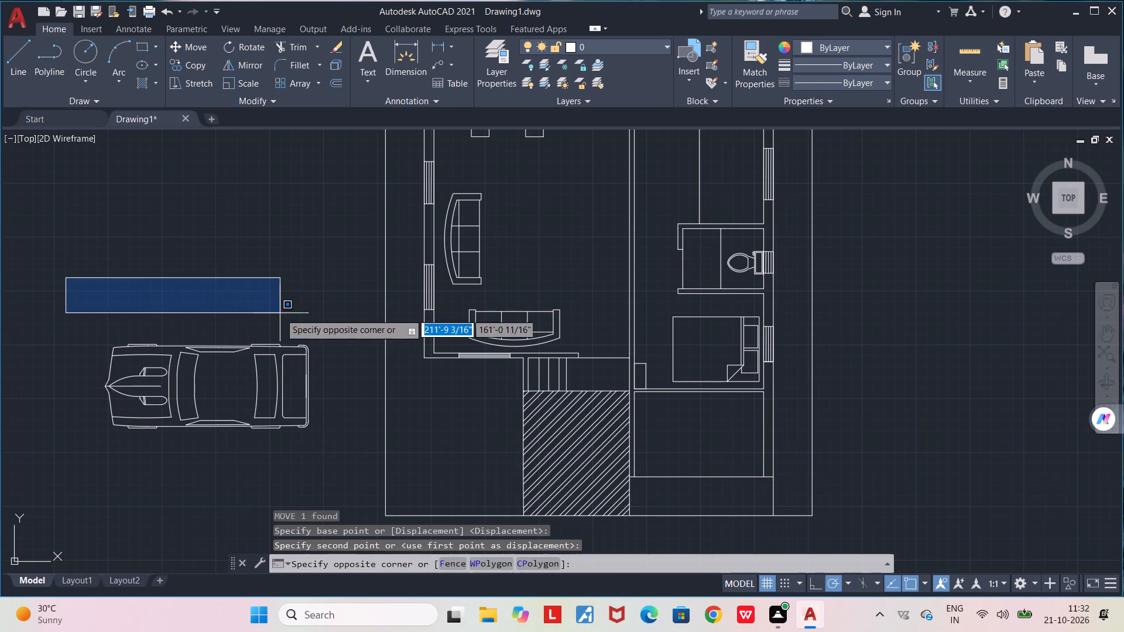
left_click(347, 465)
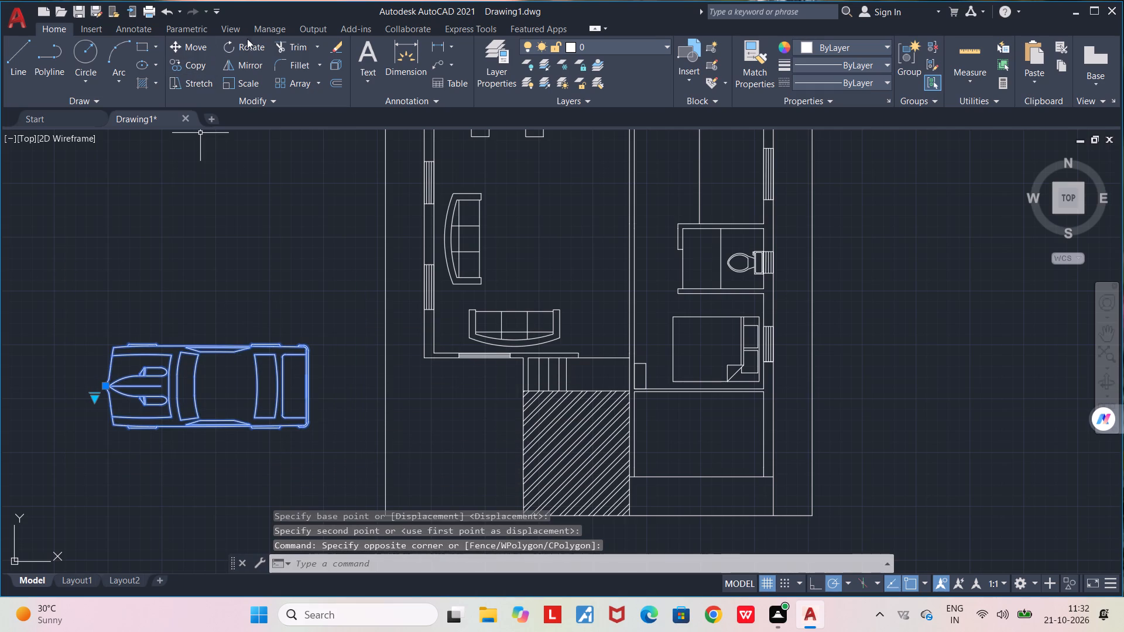
left_click(250, 41)
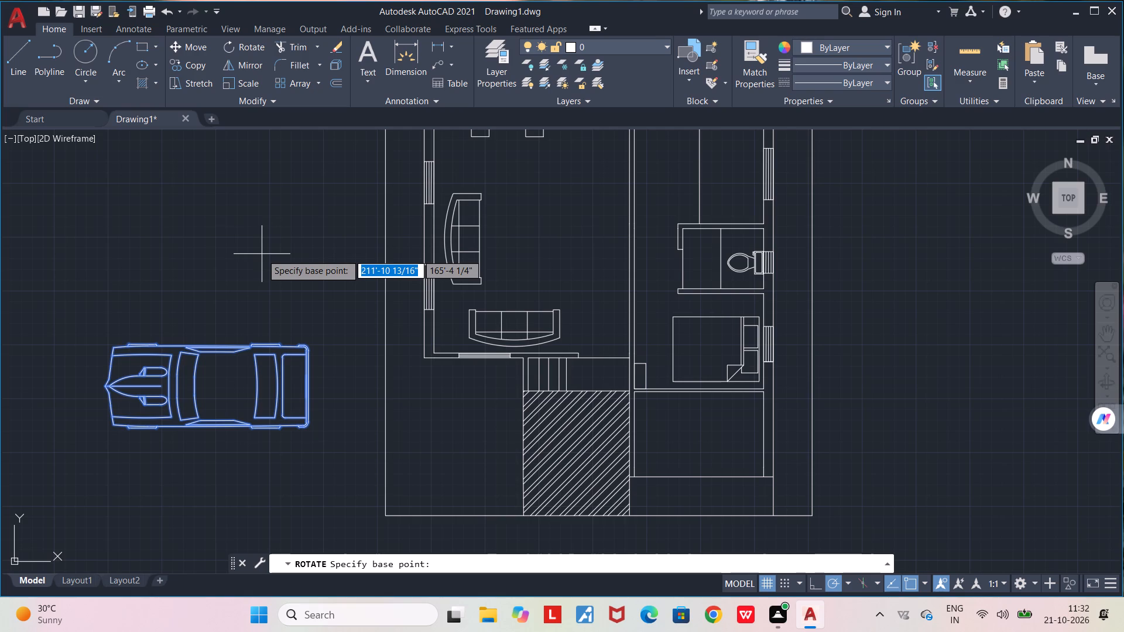
left_click(304, 344)
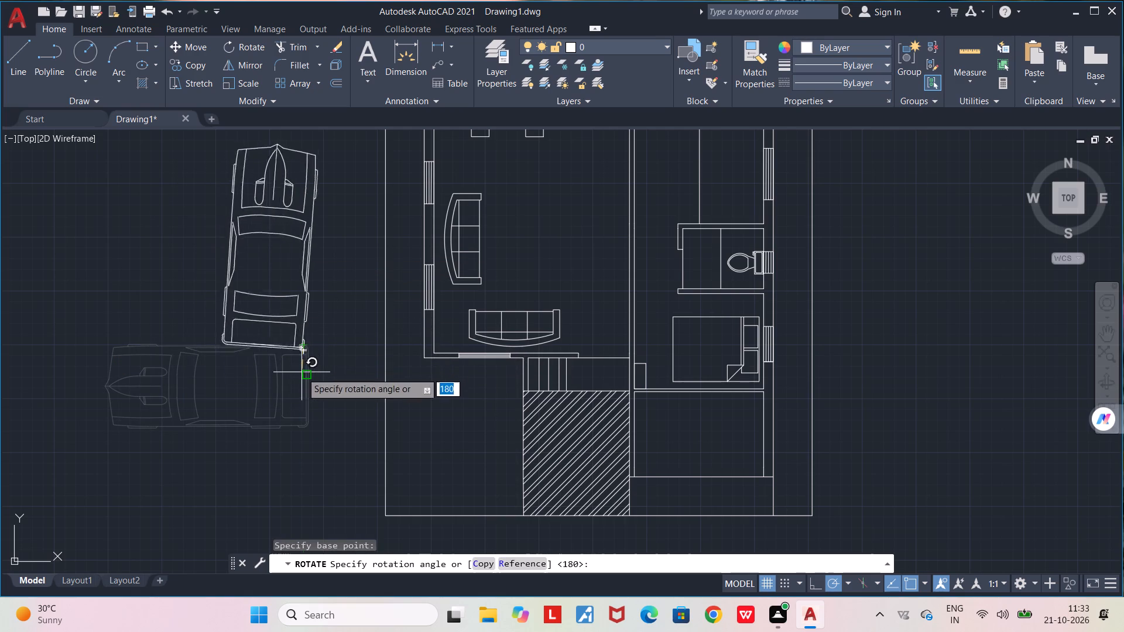
left_click(301, 373)
scroll(248, 397, "down", 1)
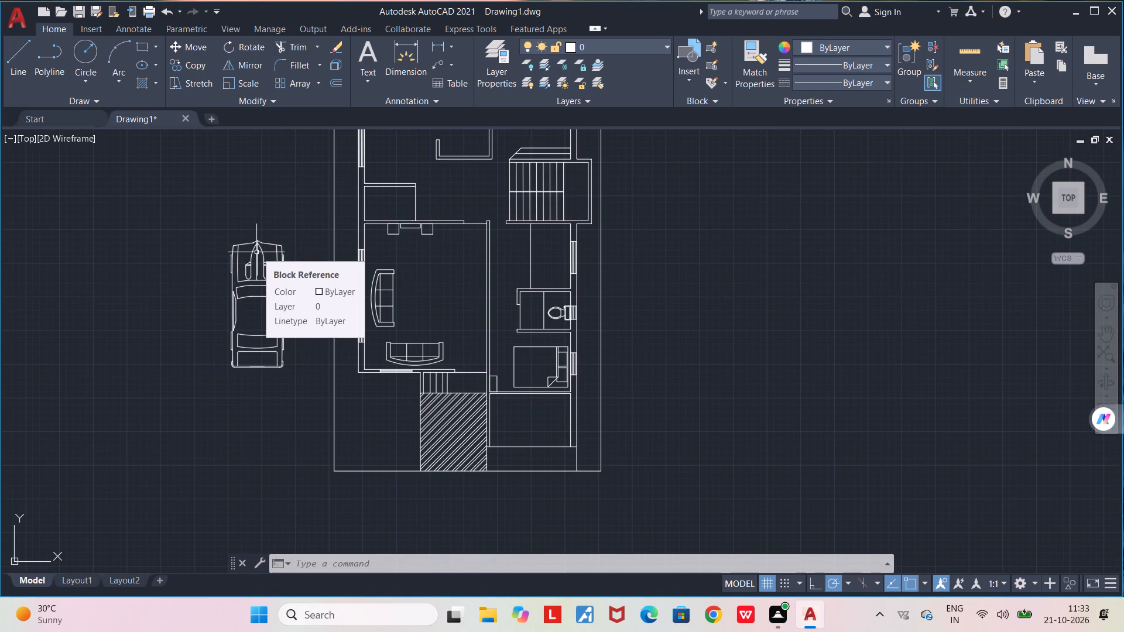
Open DesignCenter and display the blocks of the Home - Space Planner drawing.
key("ctrl+2")
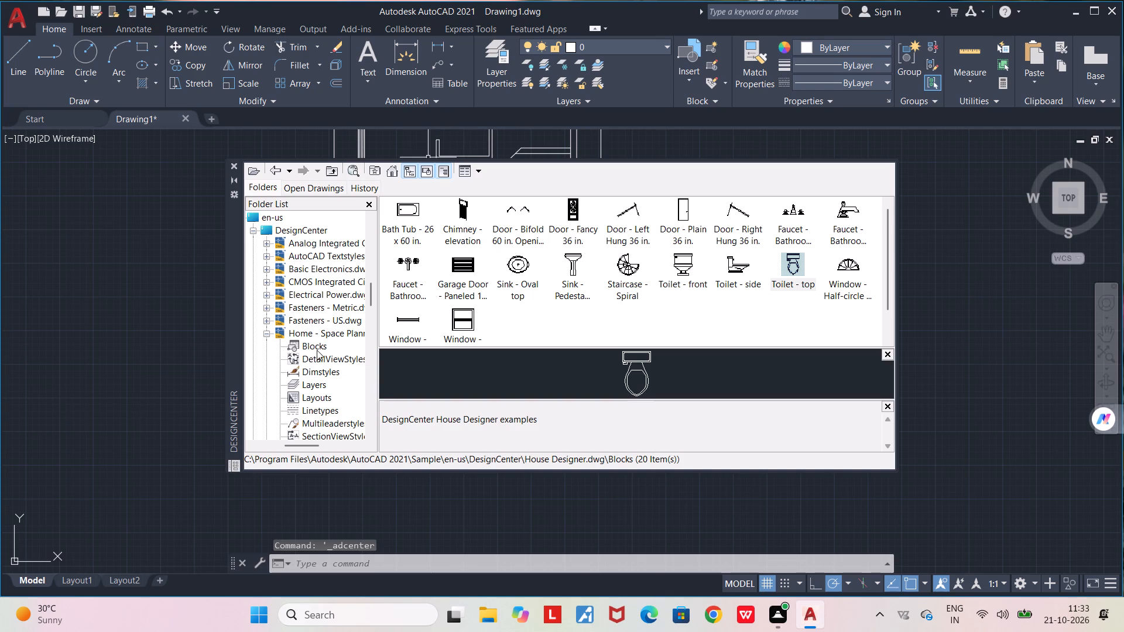
left_click(313, 344)
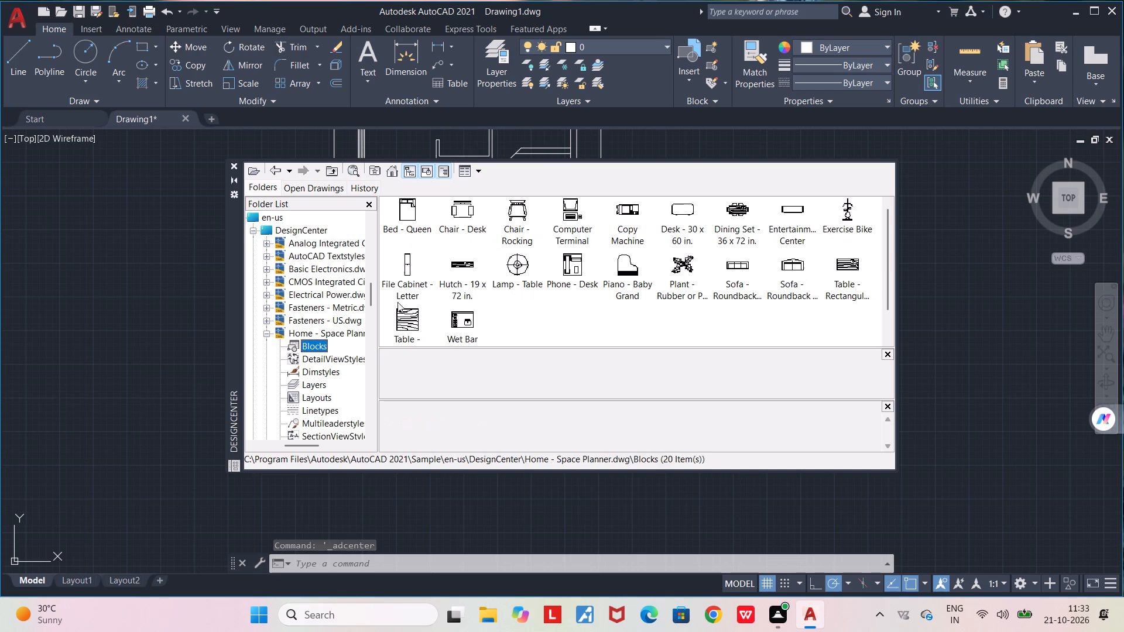
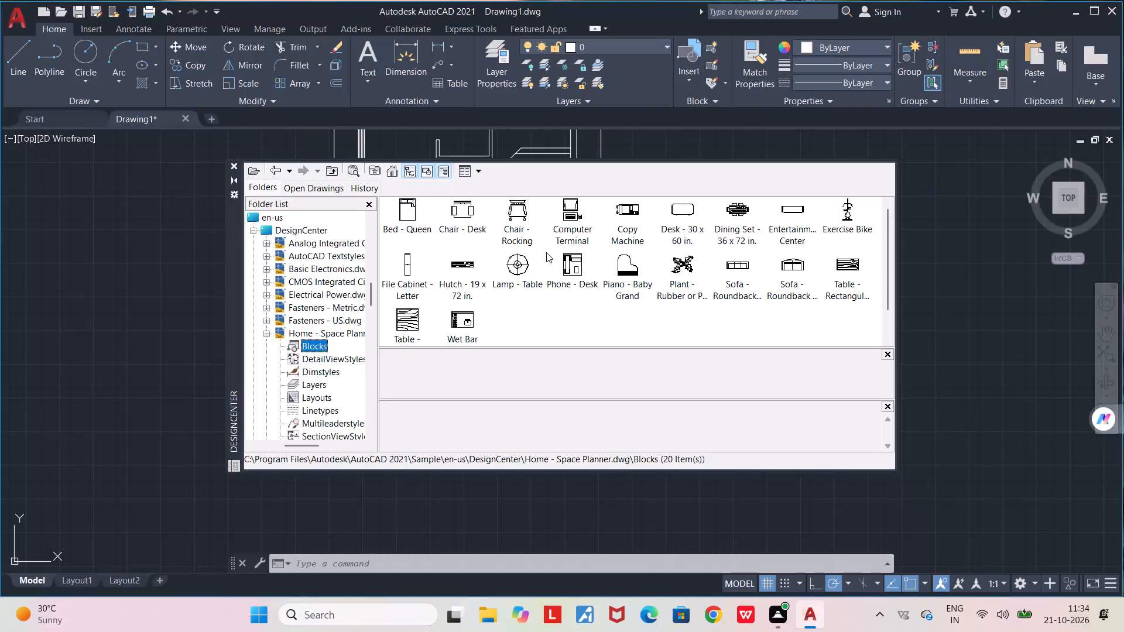
Look through the DesignCenter folder tree for other block sources and close the palette.
scroll(314, 362, "up", 11)
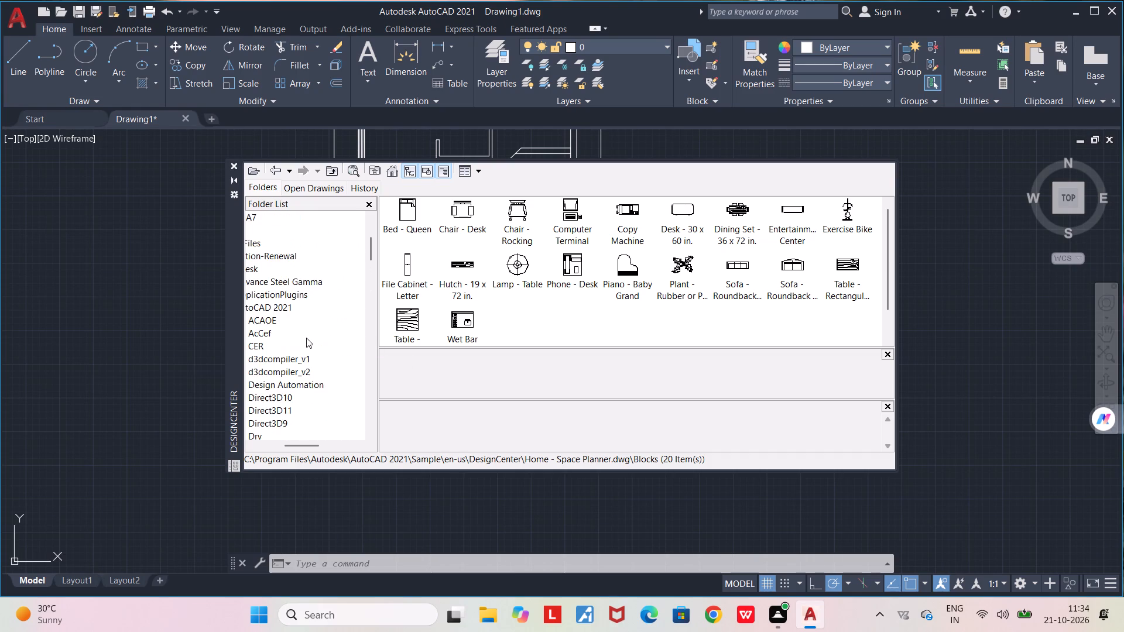
scroll(306, 338, "up", 1)
left_click_drag(315, 443, 304, 444)
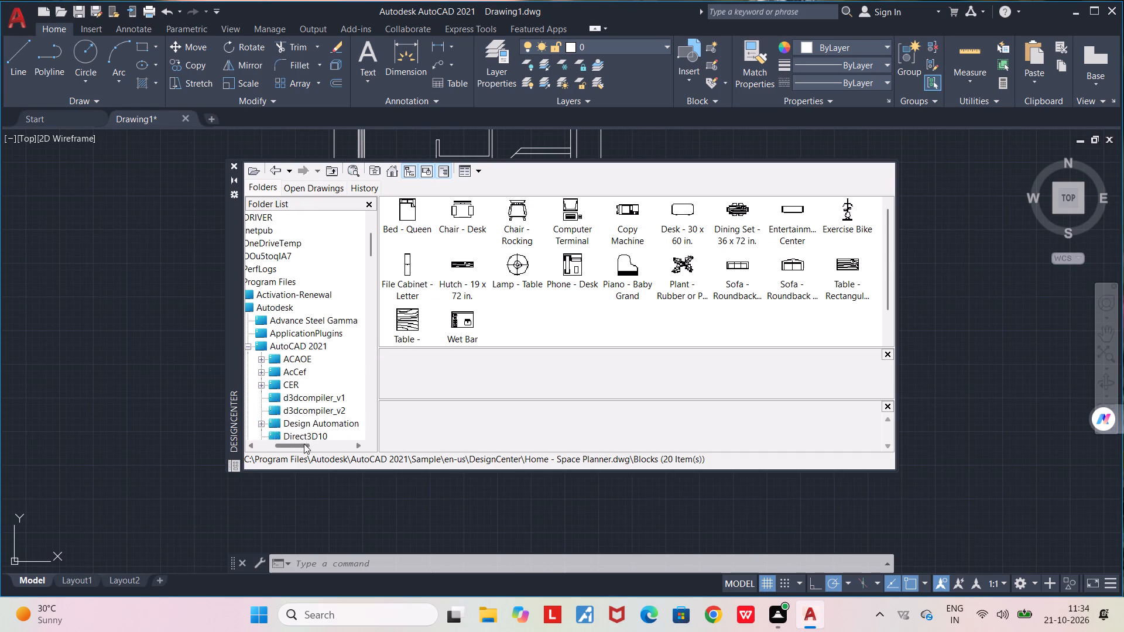
left_click_drag(304, 444, 289, 446)
scroll(325, 393, "up", 4)
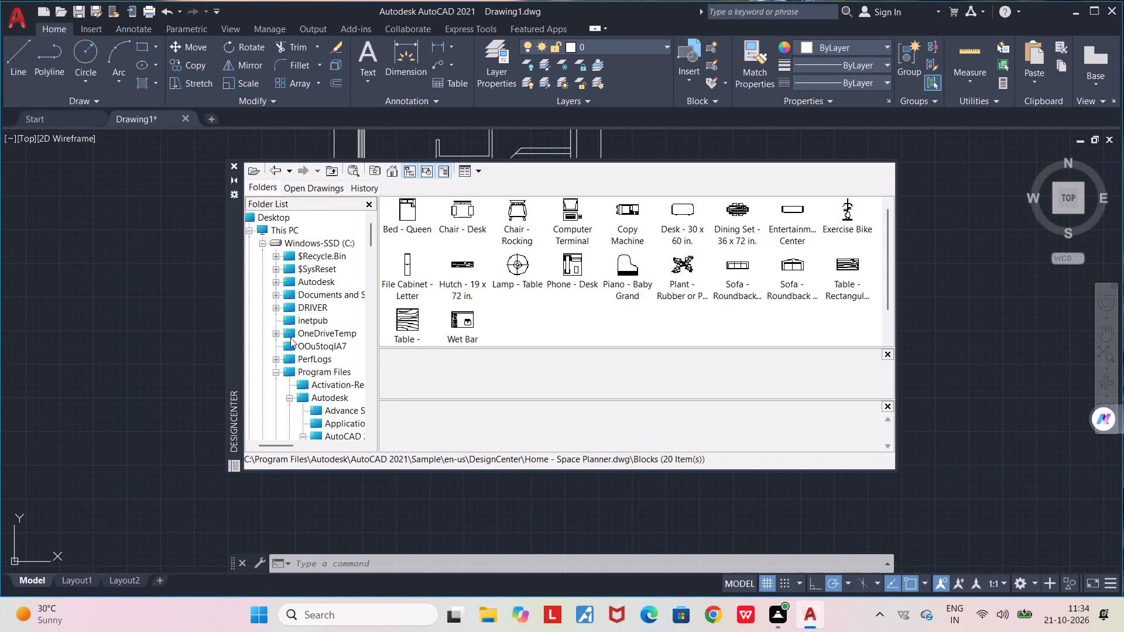
scroll(290, 338, "up", 6)
scroll(289, 356, "down", 4)
scroll(289, 356, "down", 17)
scroll(289, 356, "down", 11)
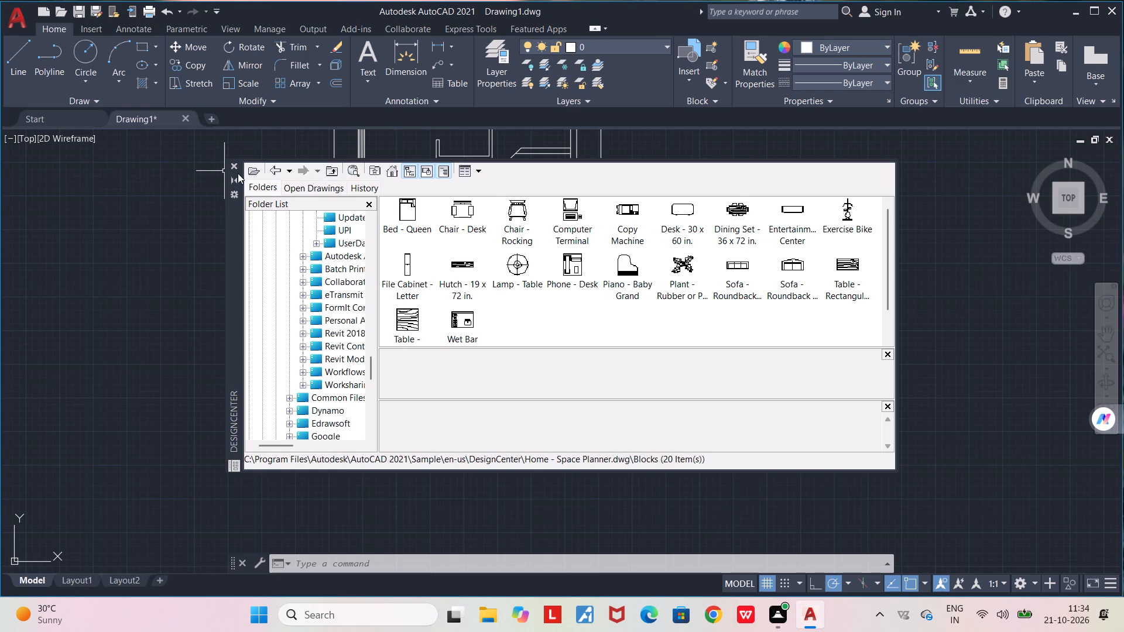
left_click(235, 162)
Move the car block beside the plan straight down by about 8'-4".
left_click(261, 294)
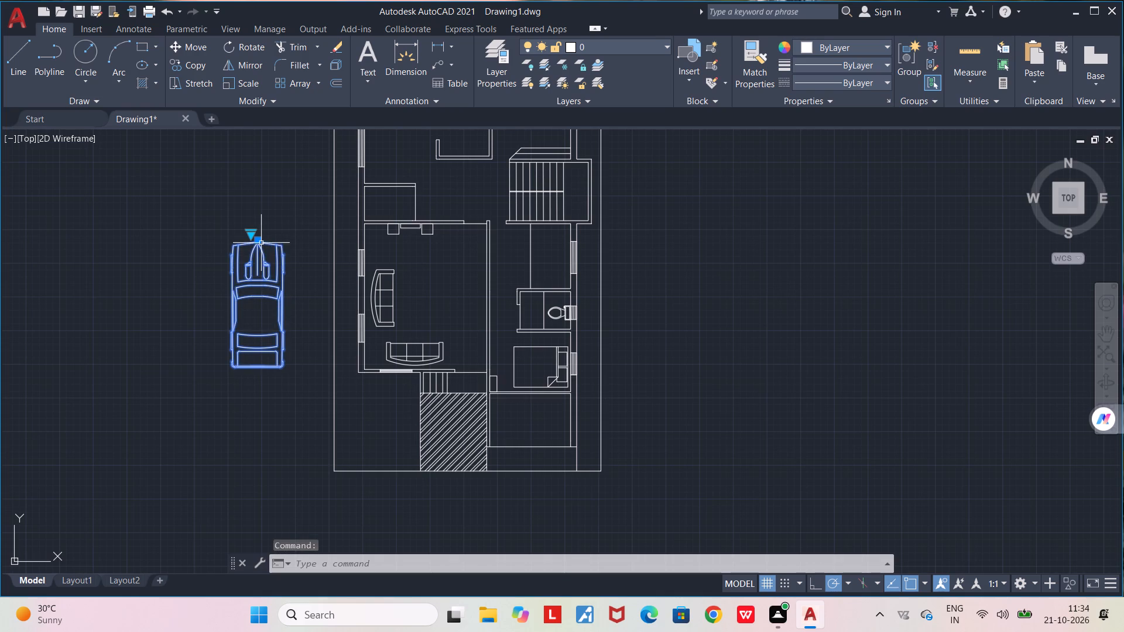
left_click_drag(259, 241, 366, 356)
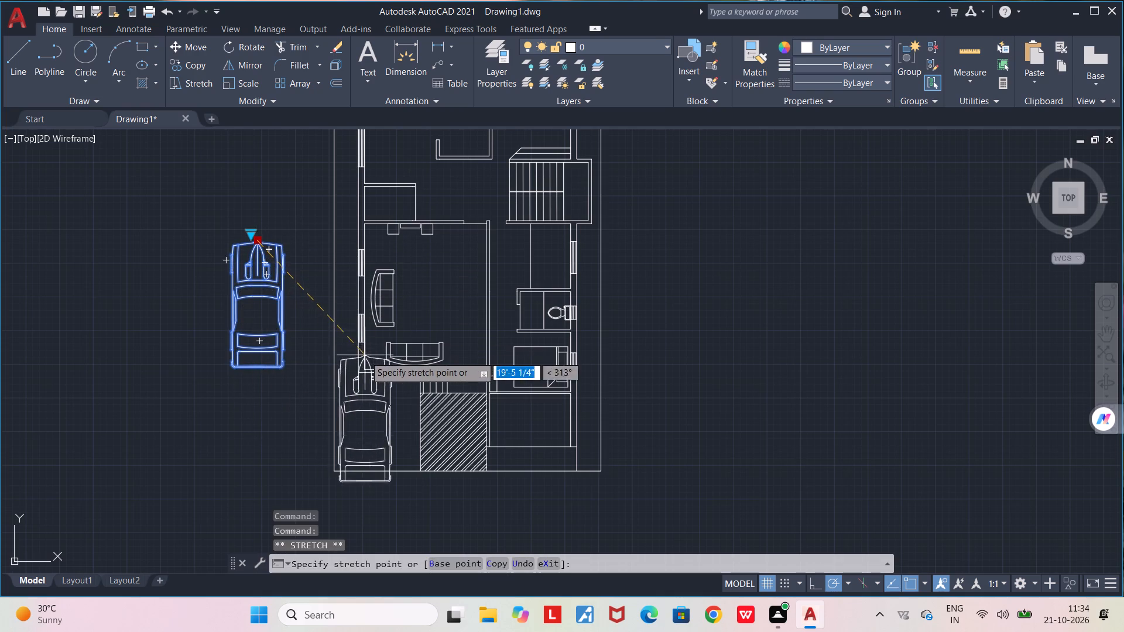
left_click_drag(366, 356, 259, 343)
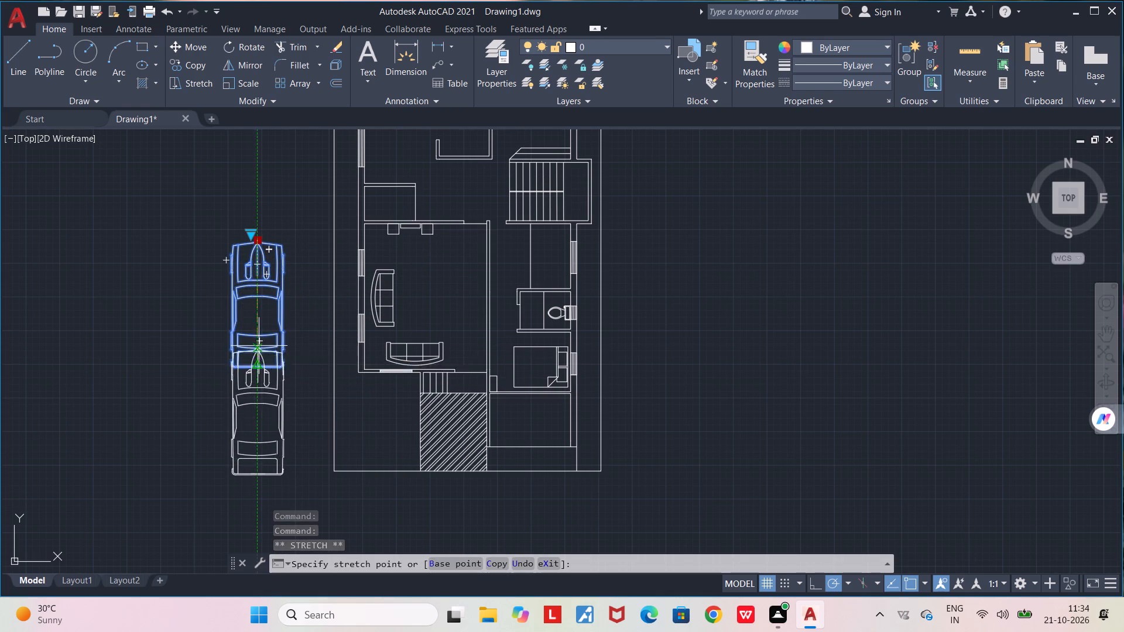
left_click_drag(259, 343, 259, 341)
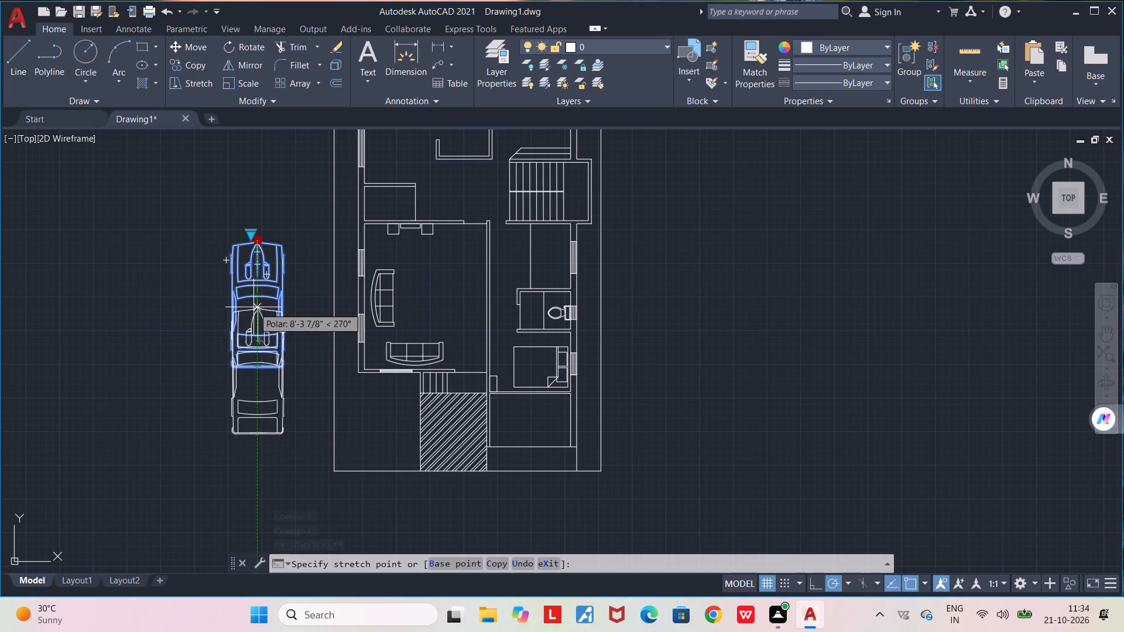
left_click(253, 307)
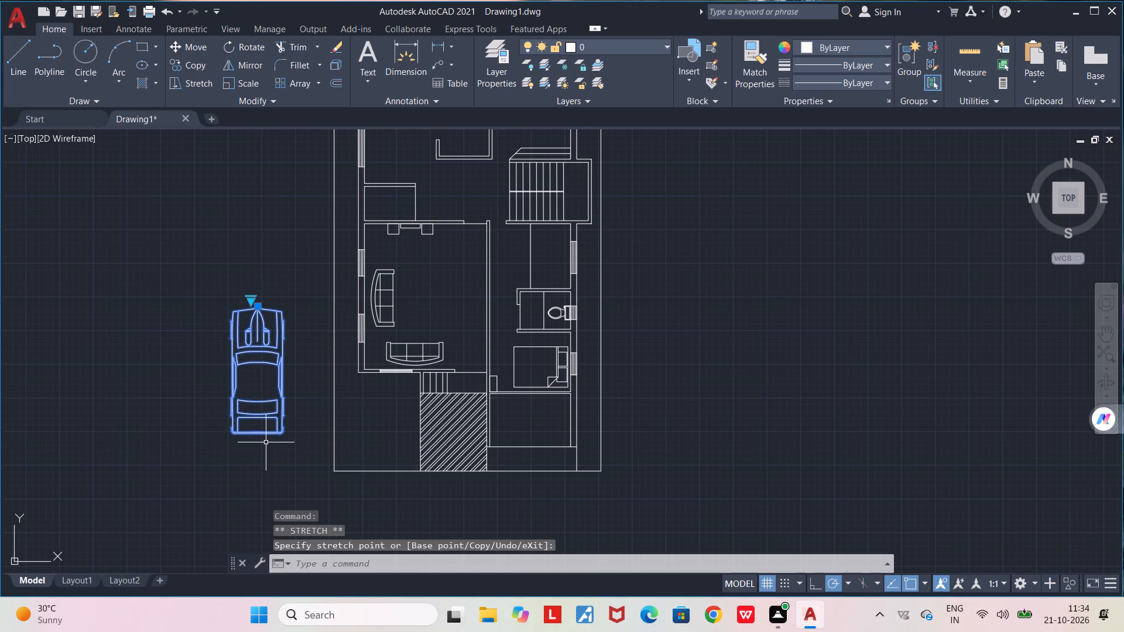
Scale the car block to roughly half its size, using the middle of its rear bumper as base point.
type("SC")
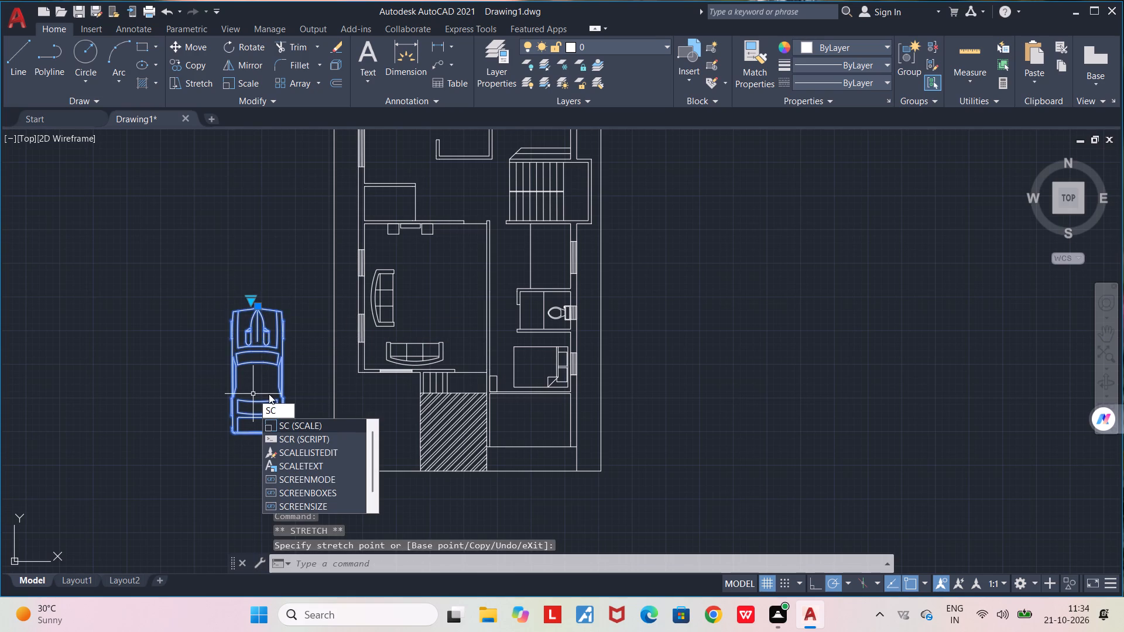
key("Return")
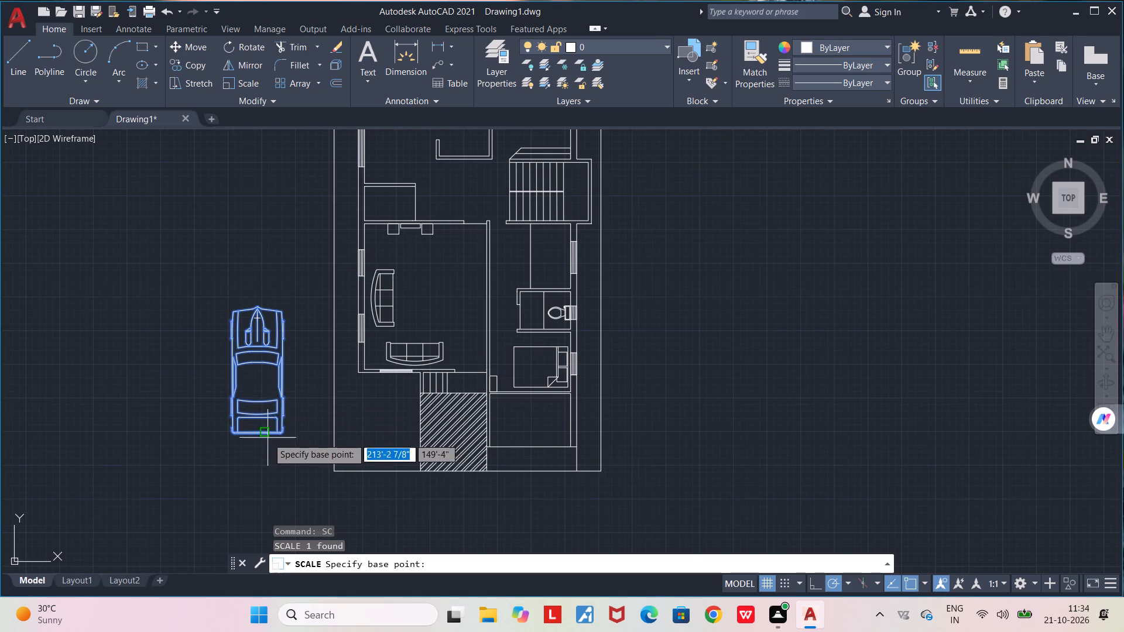
left_click(256, 432)
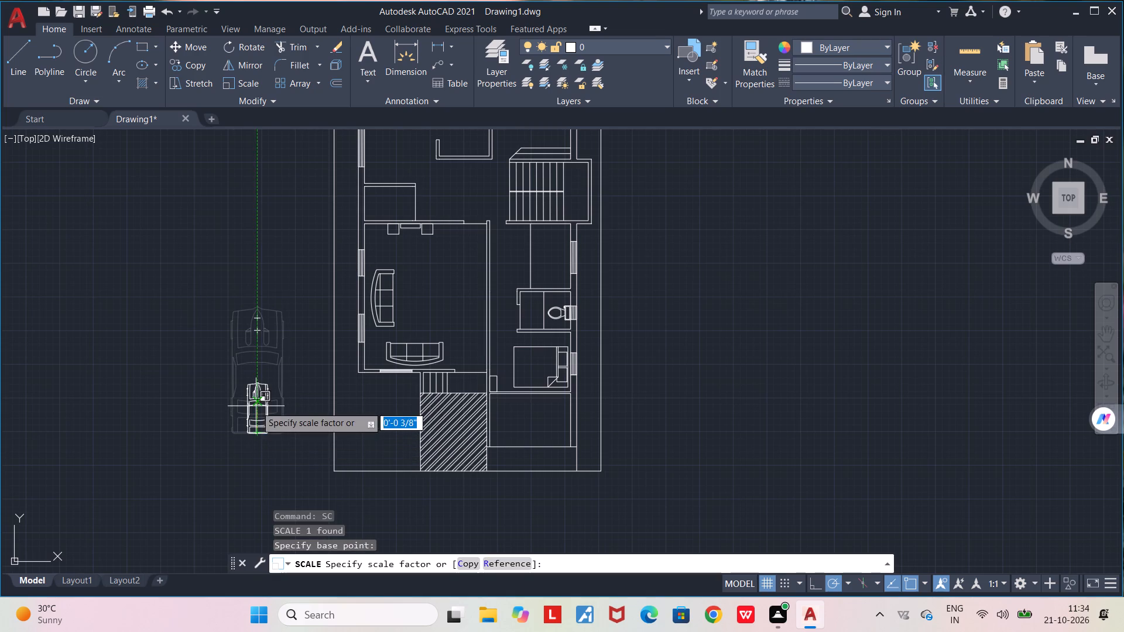
left_click(255, 393)
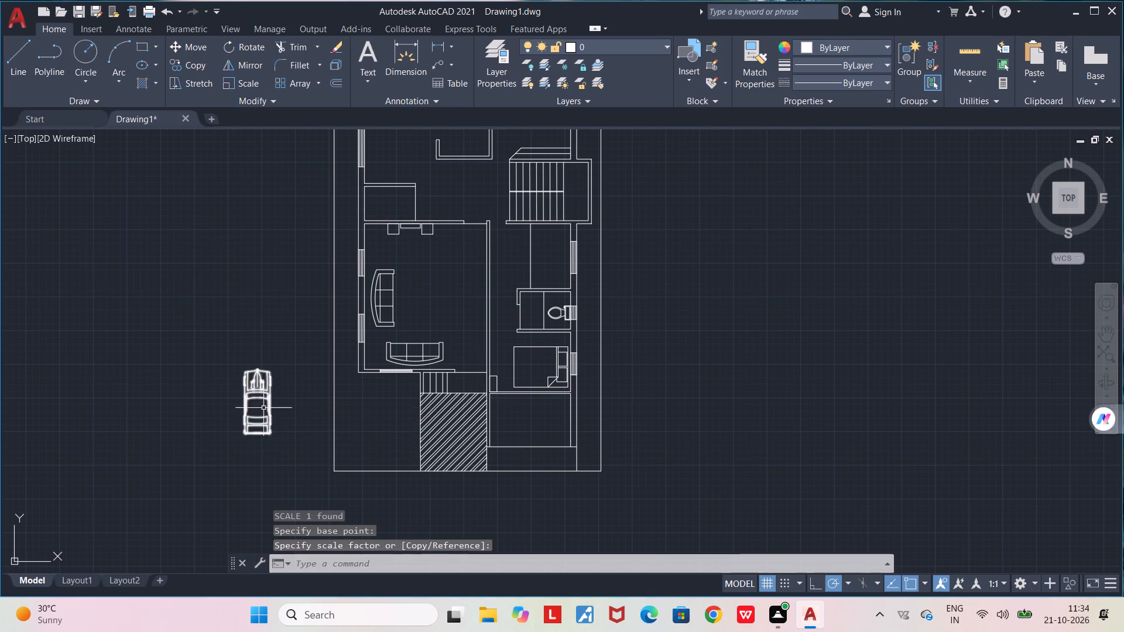
Move the car block about 15'-9" into the front yard of the plan, between the side boundary and the hatched area.
scroll(261, 424, "up", 3)
left_click(281, 463)
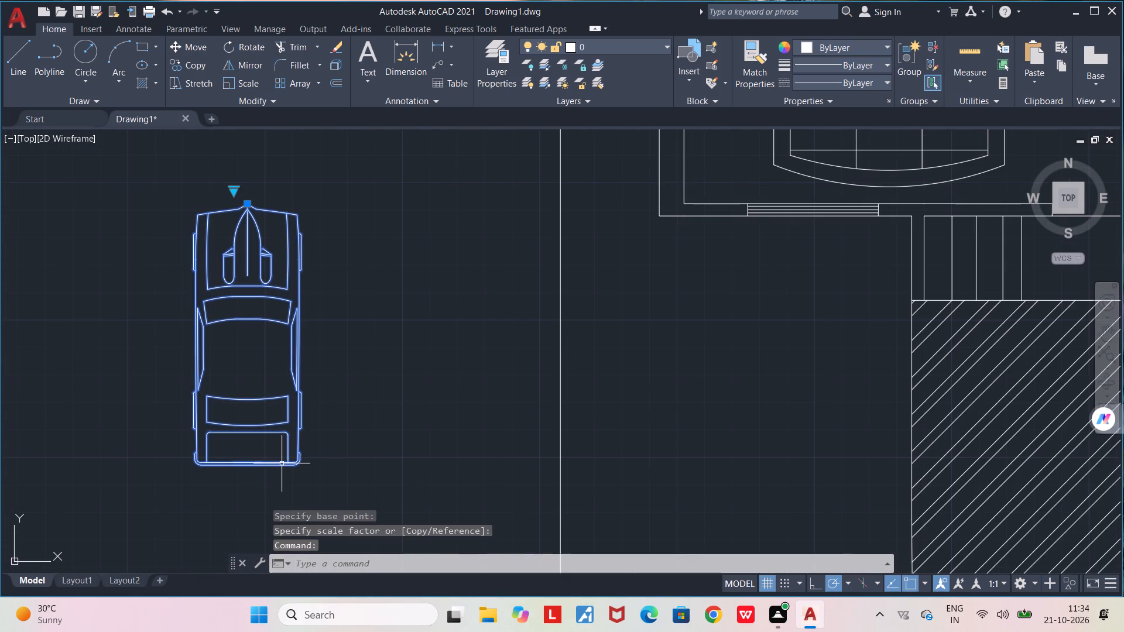
key("m")
key("Return")
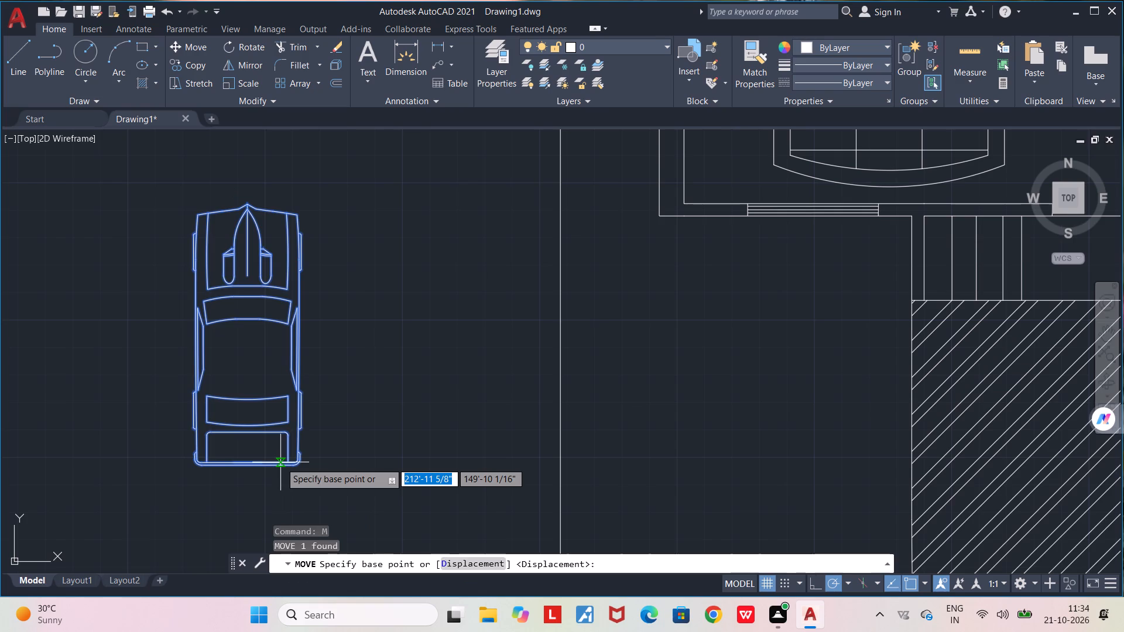
left_click(280, 462)
scroll(598, 440, "down", 4)
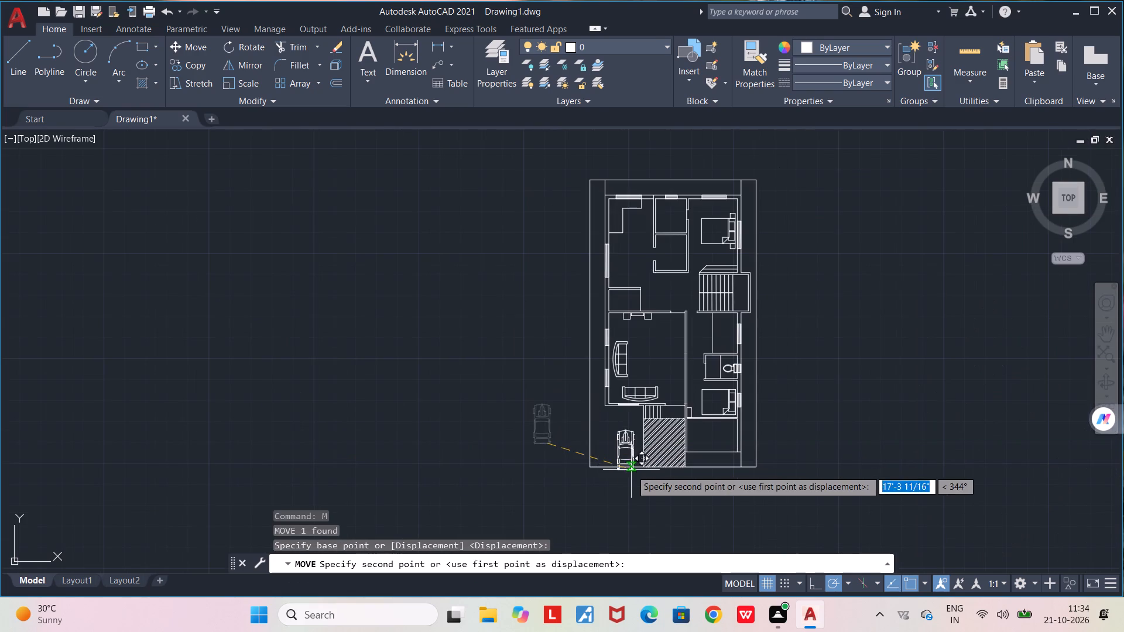
scroll(626, 461, "up", 2)
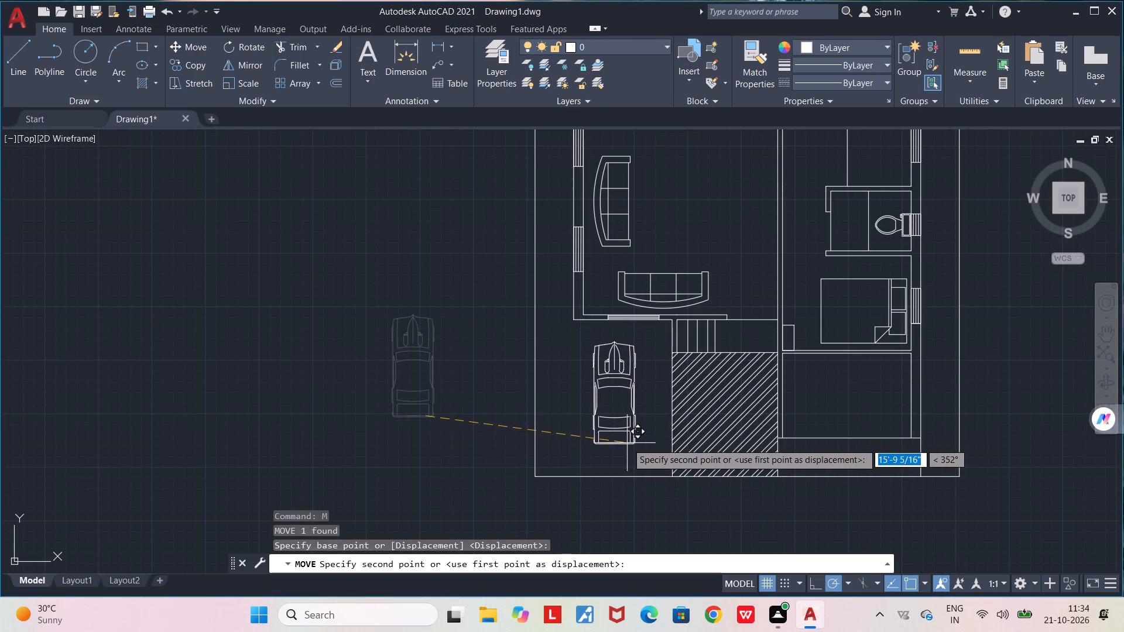
left_click(627, 443)
middle_click_drag(595, 462, 434, 479)
scroll(434, 479, "down", 2)
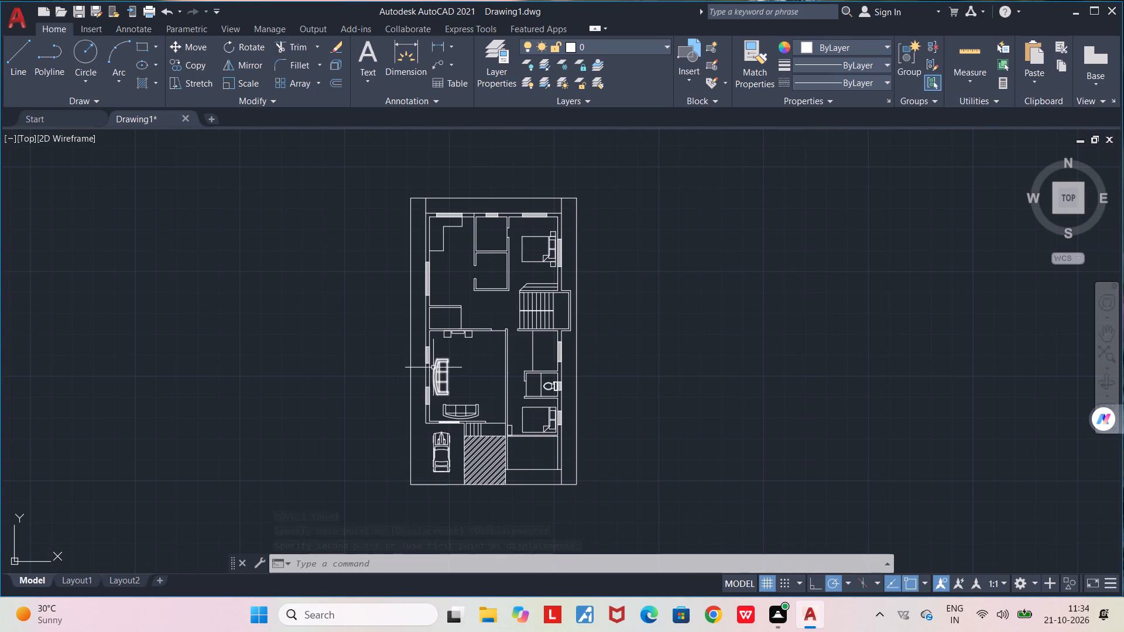
key("space")
scroll(430, 376, "down", 2)
key("Escape")
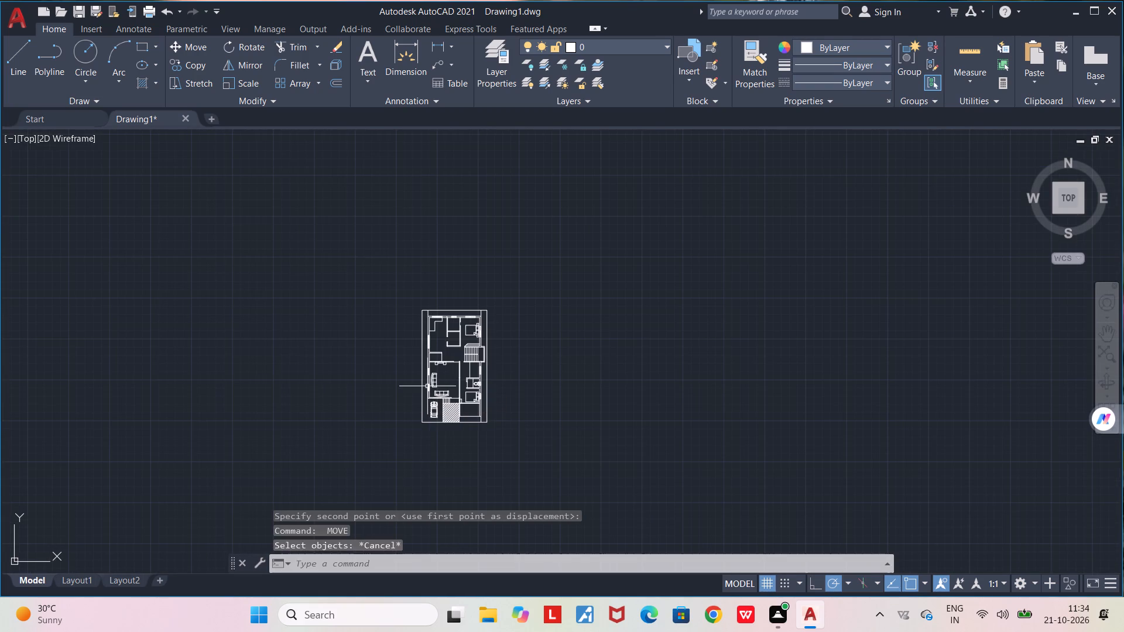
Add the multiline text label KITCHEN in the upper-left room of the plan, below the L-shaped counter.
scroll(441, 349, "up", 2)
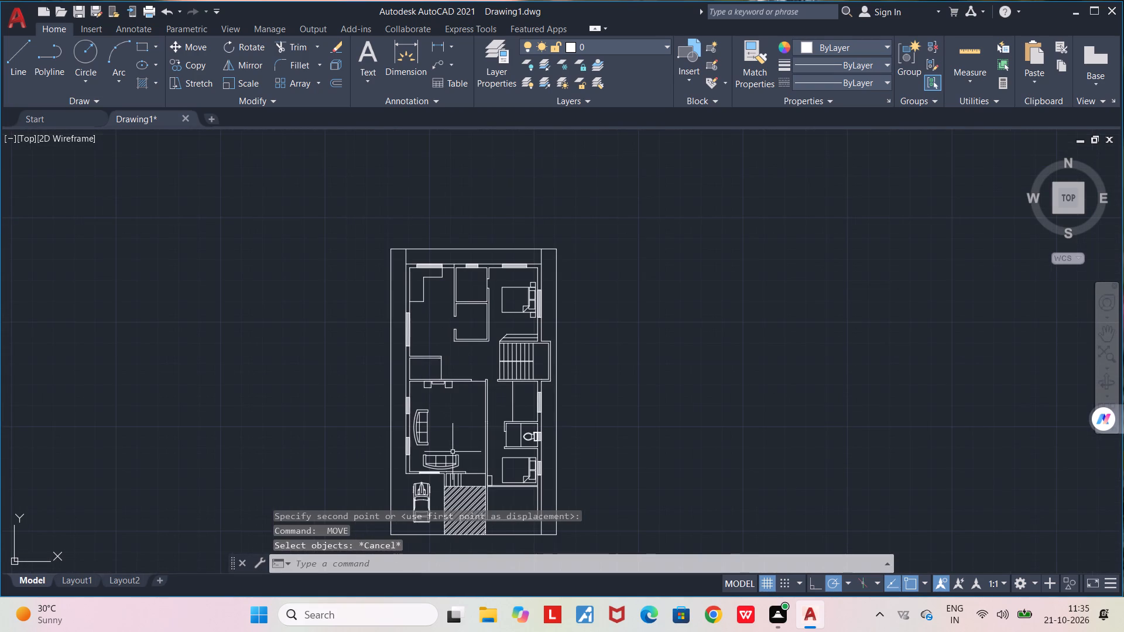
middle_click_drag(449, 435, 450, 389)
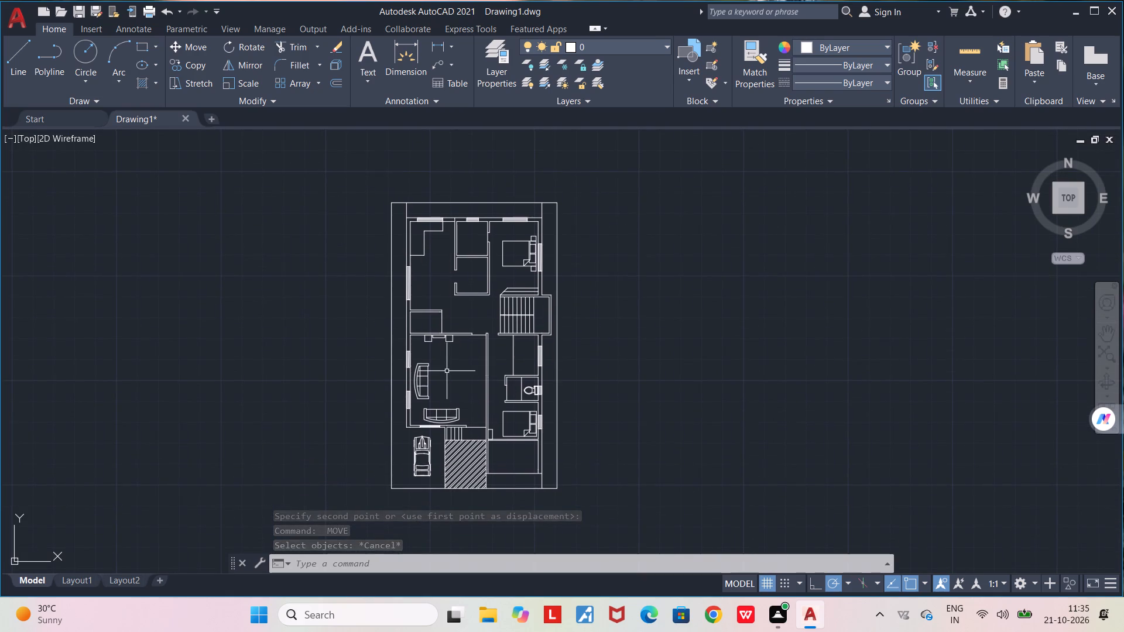
scroll(447, 371, "up", 2)
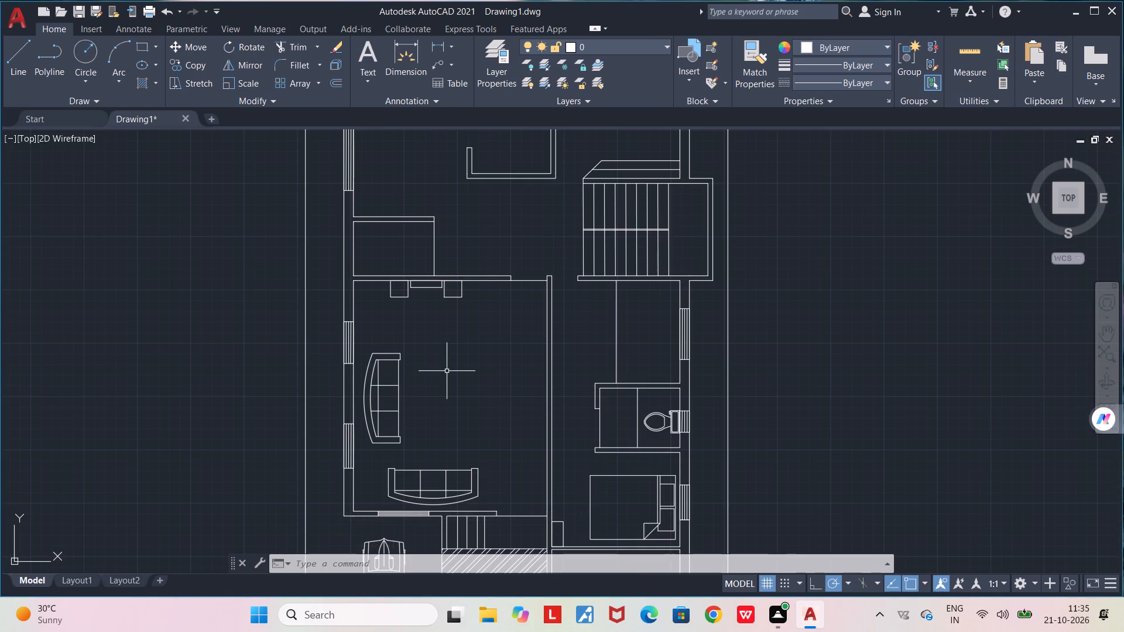
middle_click_drag(450, 377, 435, 528)
scroll(435, 528, "down", 3)
scroll(433, 480, "up", 3)
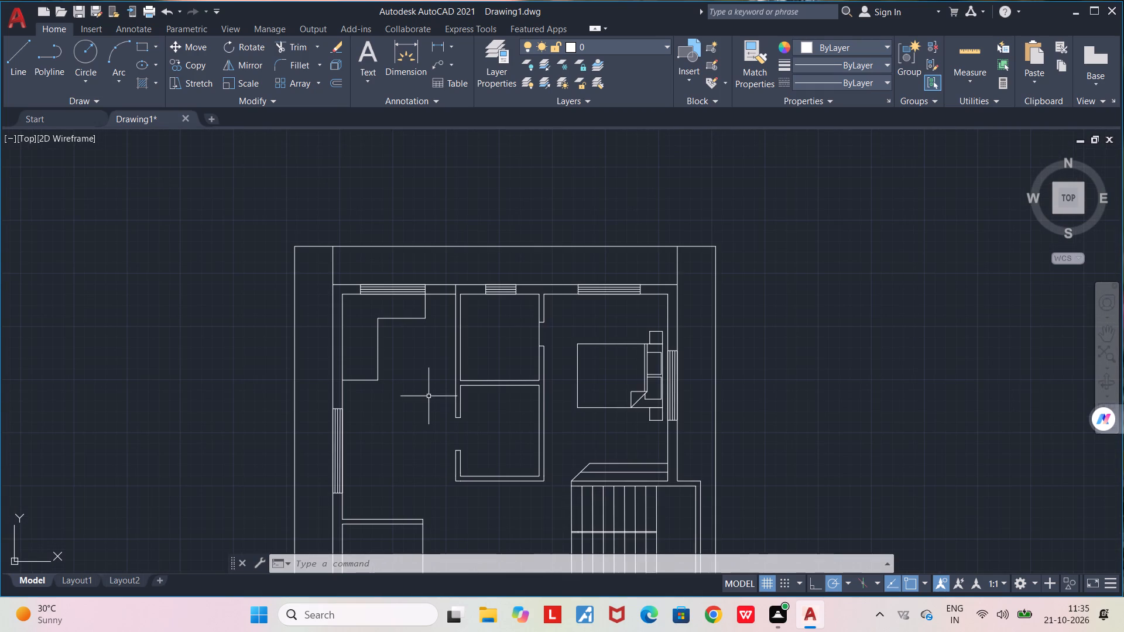
scroll(416, 435, "up", 1)
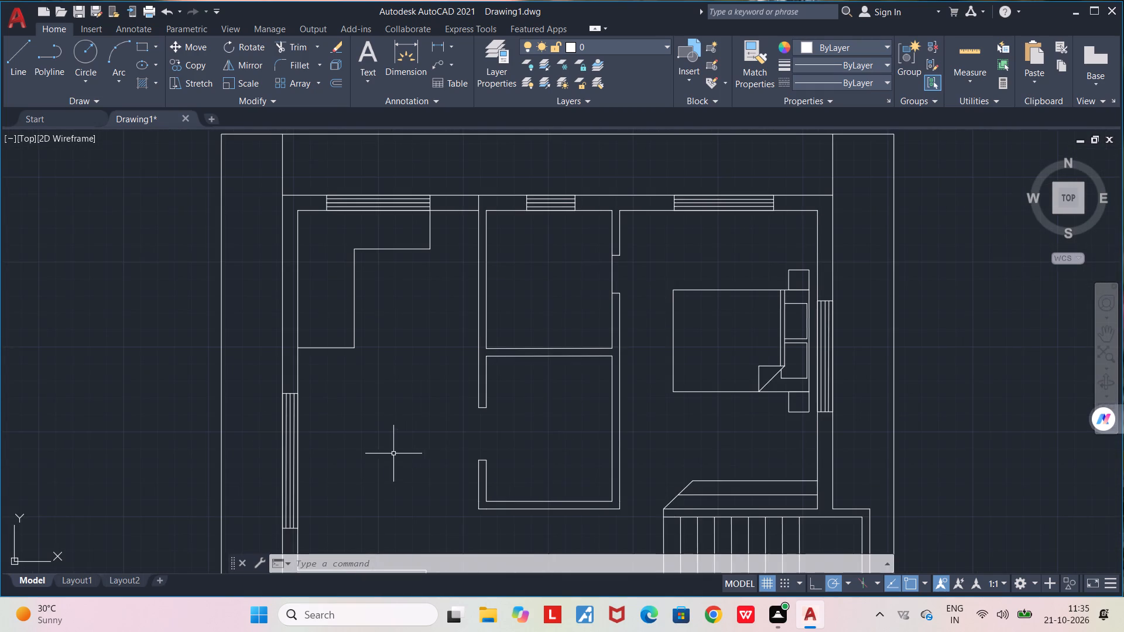
middle_click_drag(389, 450, 390, 405)
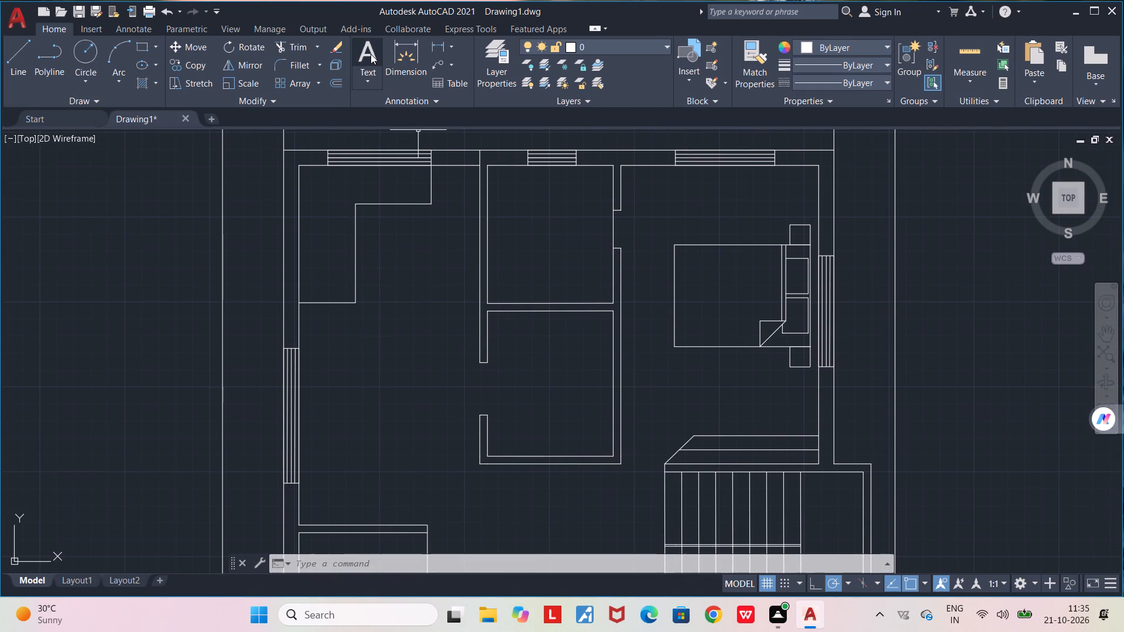
left_click(371, 53)
left_click(369, 380)
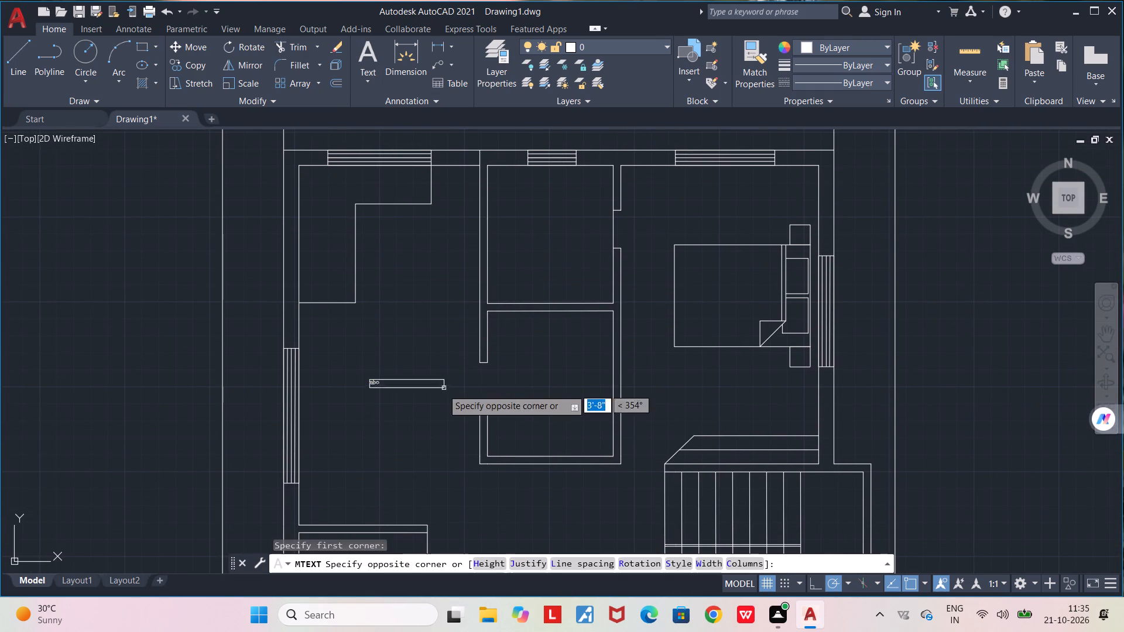
left_click(441, 389)
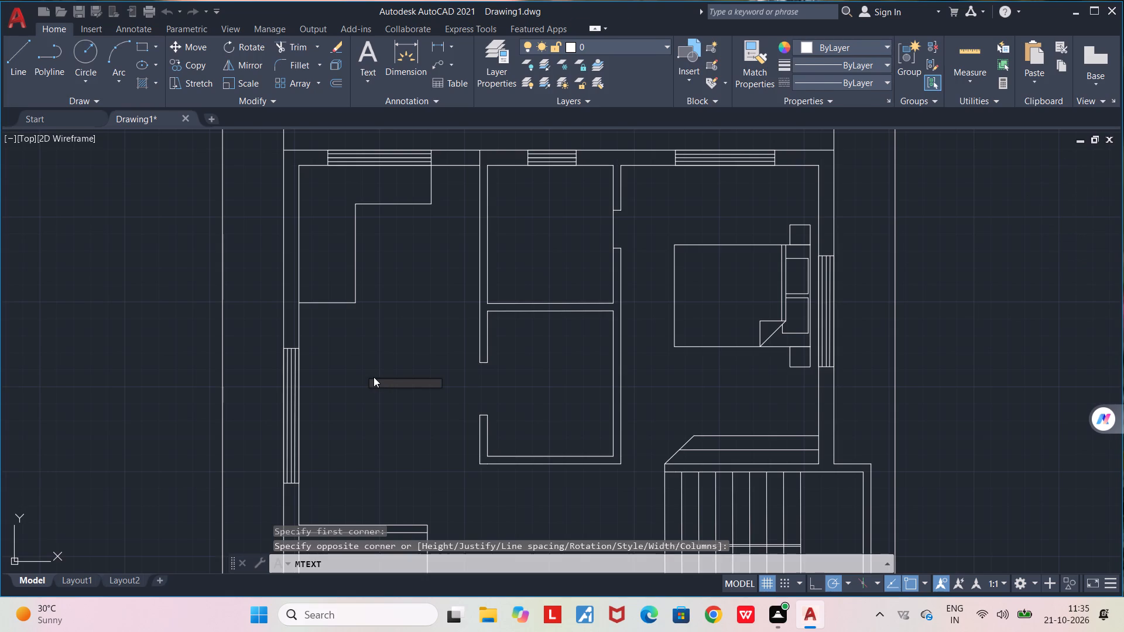
type("KITCHEN")
key("space")
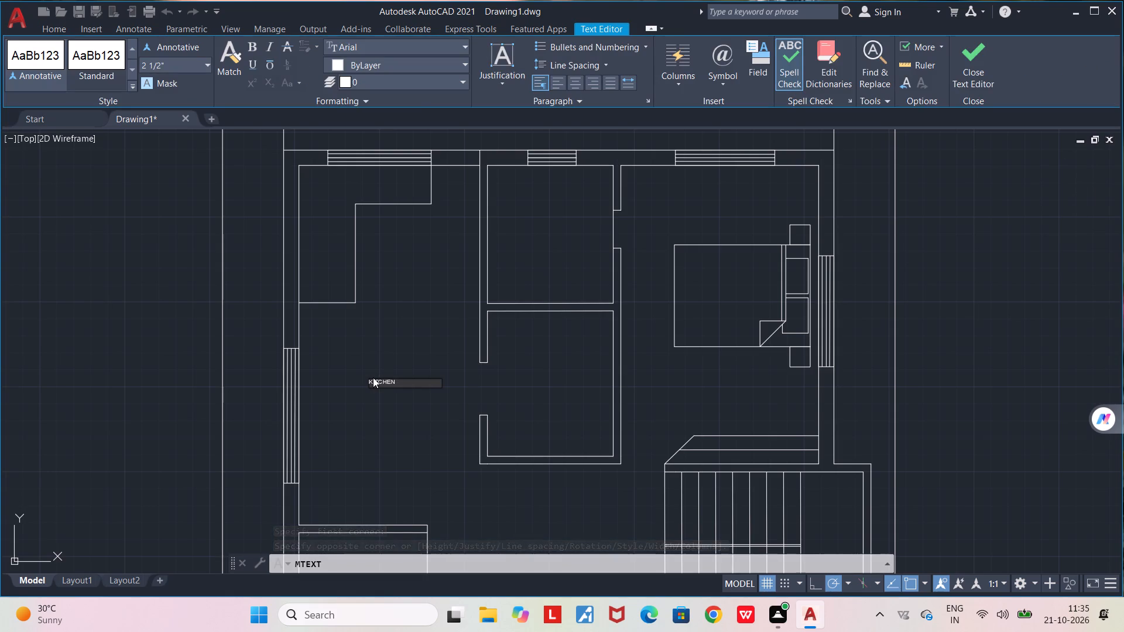
left_click(405, 440)
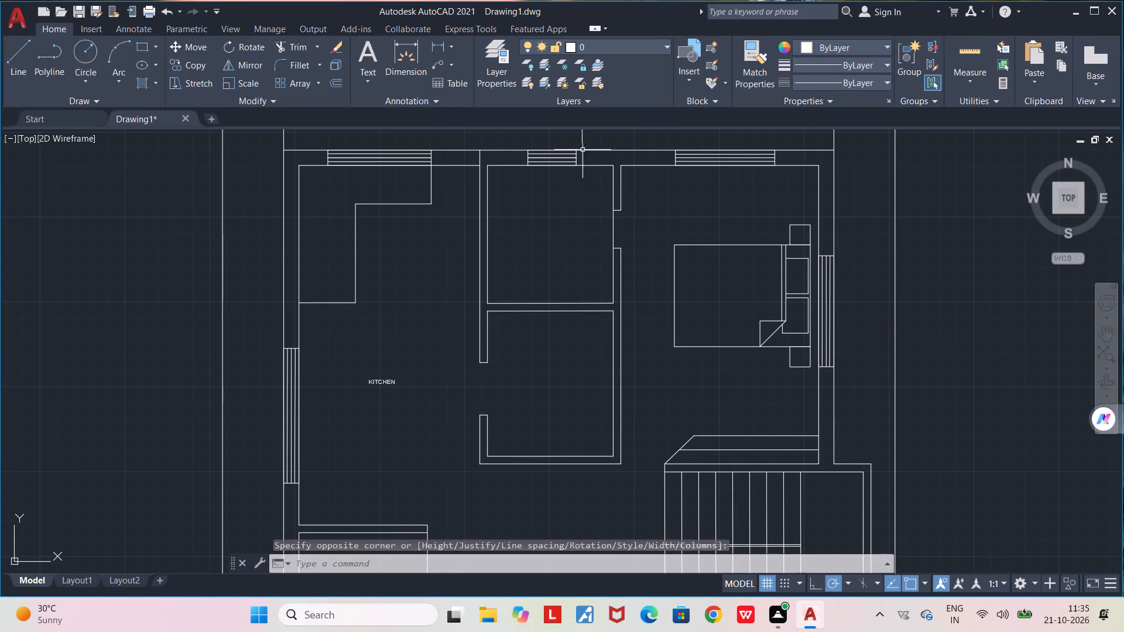
Add the multiline text label TOILET in the small upper room between the kitchen and the bedroom.
scroll(557, 213, "up", 1)
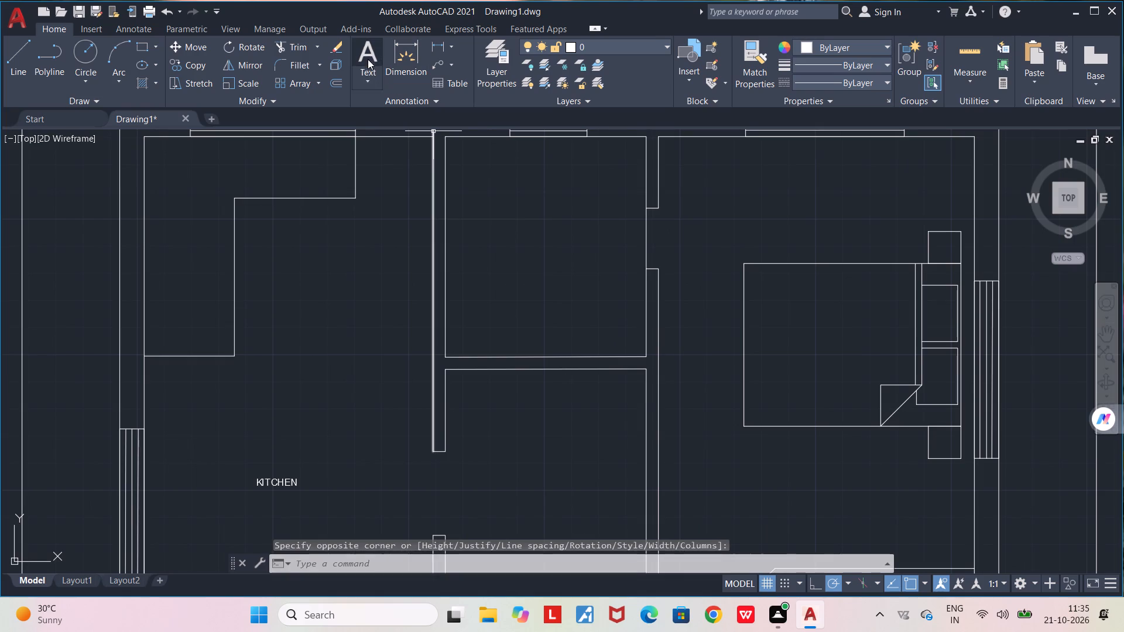
left_click(367, 55)
left_click(494, 229)
left_click(547, 243)
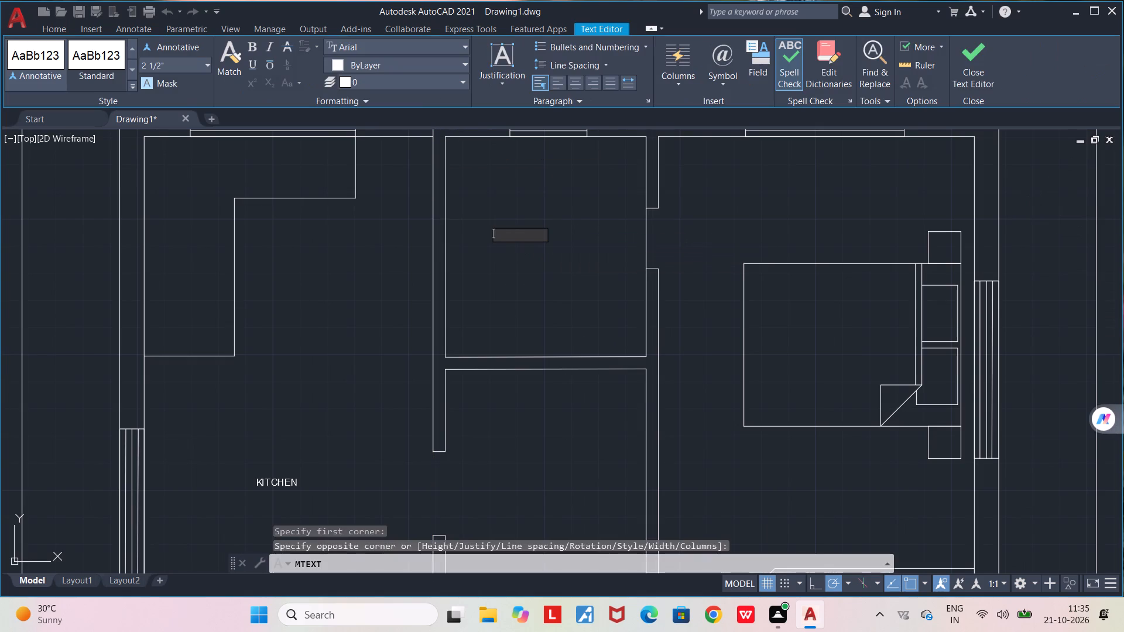
key("t")
type("OILET")
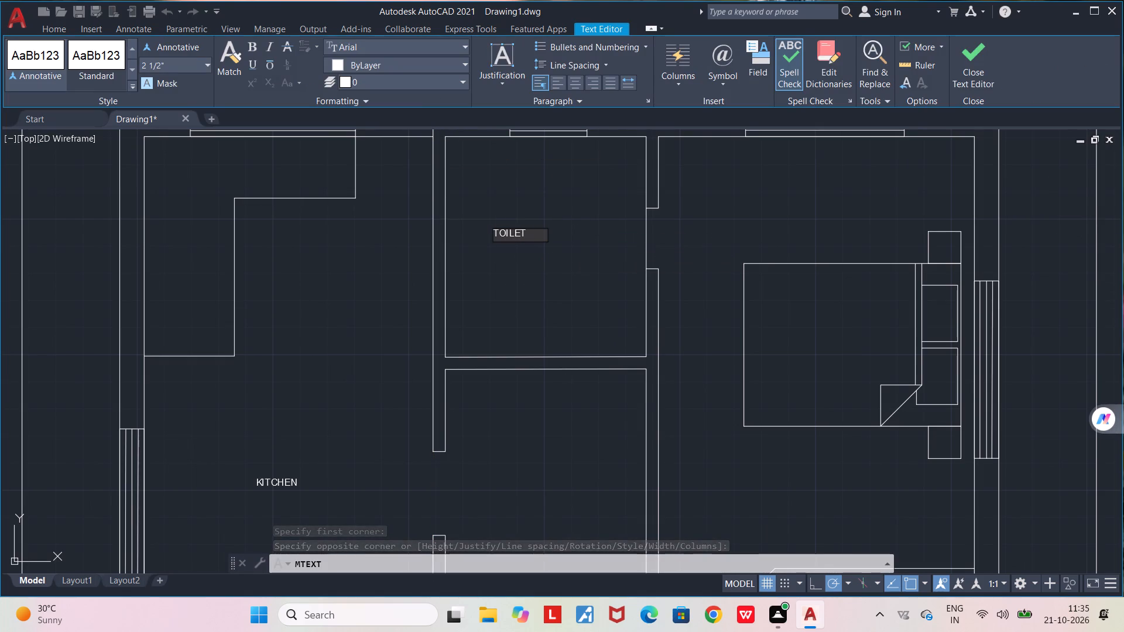
left_click(566, 262)
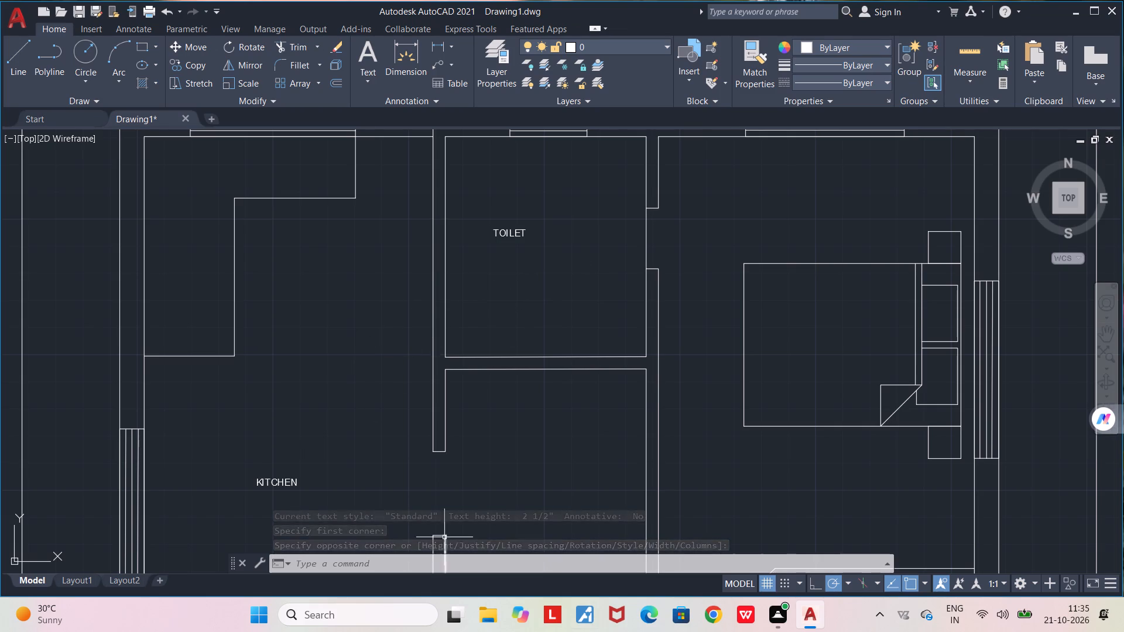
Add the multiline text label STORE in the small room directly below the upper toilet.
left_click(367, 53)
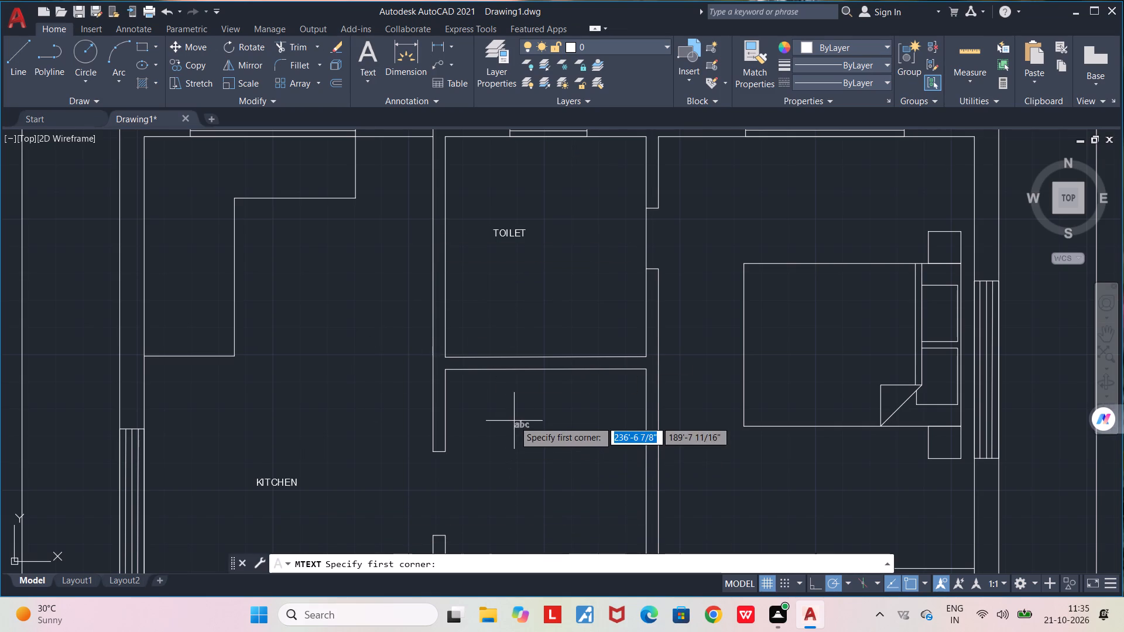
left_click(515, 396)
left_click(568, 408)
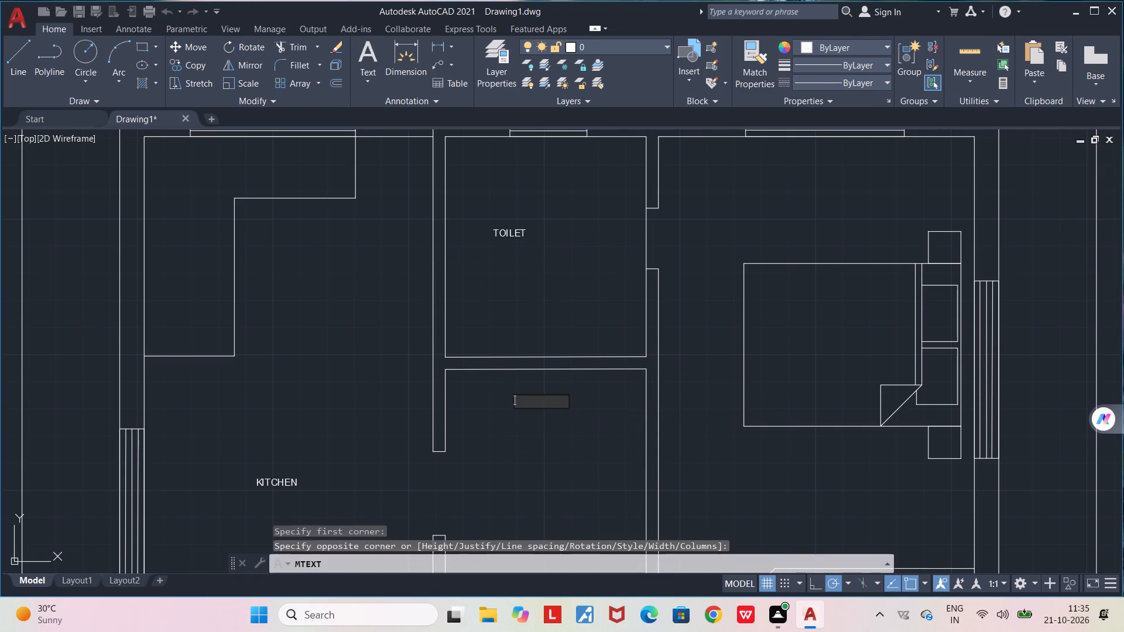
type("STORE")
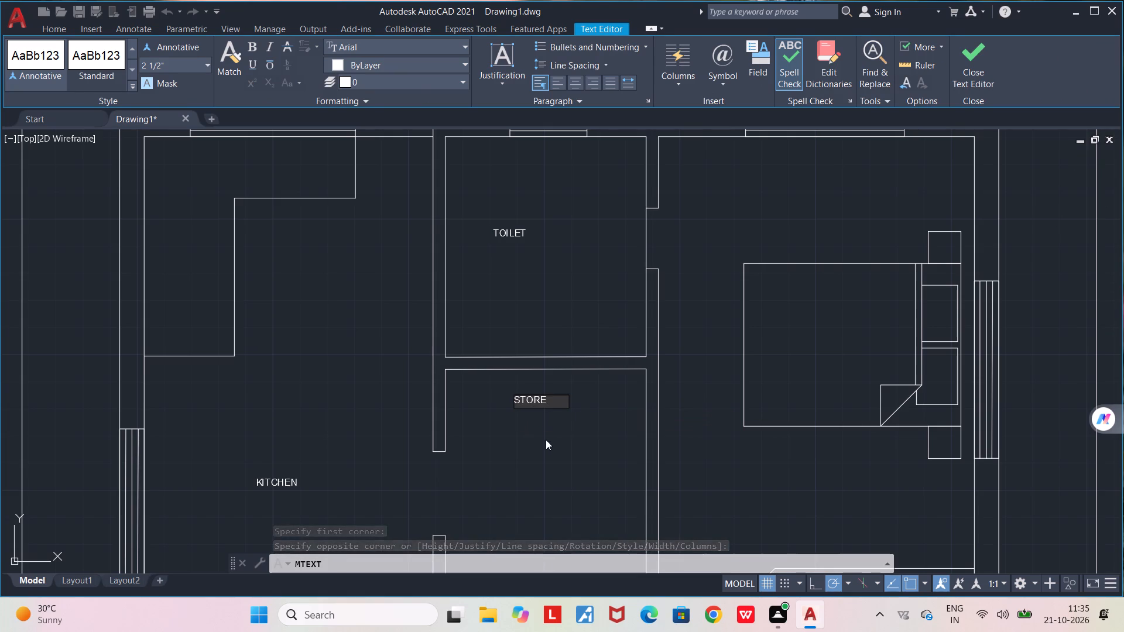
left_click(549, 440)
Add the multiline text label BED ROOM in the upper-right room of the plan, just above the bed.
scroll(549, 440, "down", 2)
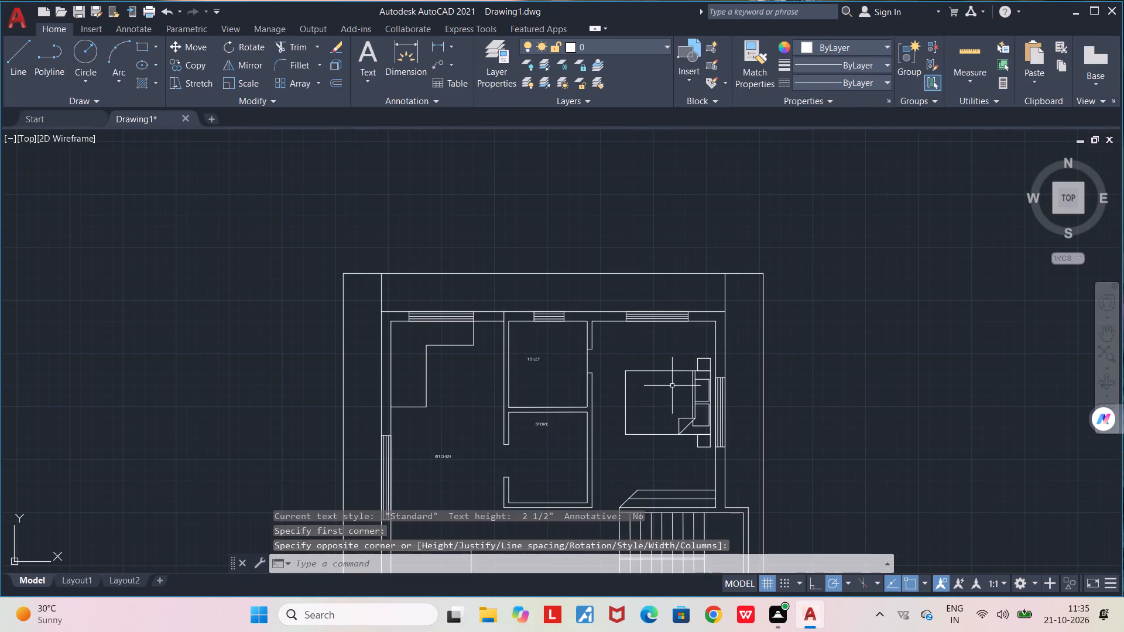
middle_click_drag(655, 377, 583, 280)
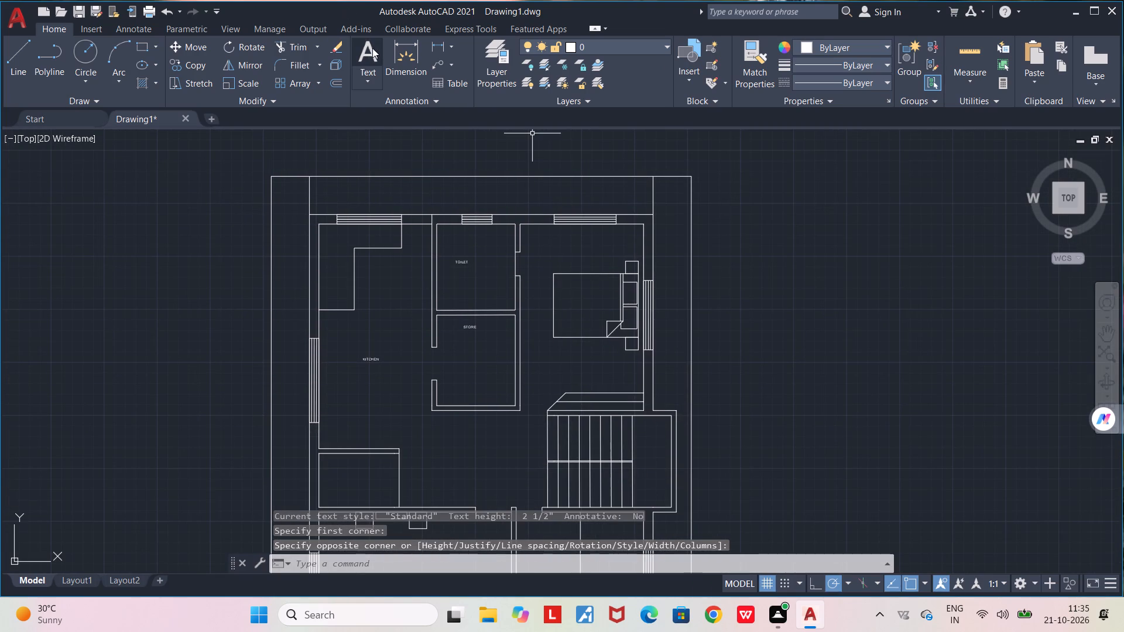
left_click(371, 46)
left_click(556, 243)
left_click(610, 257)
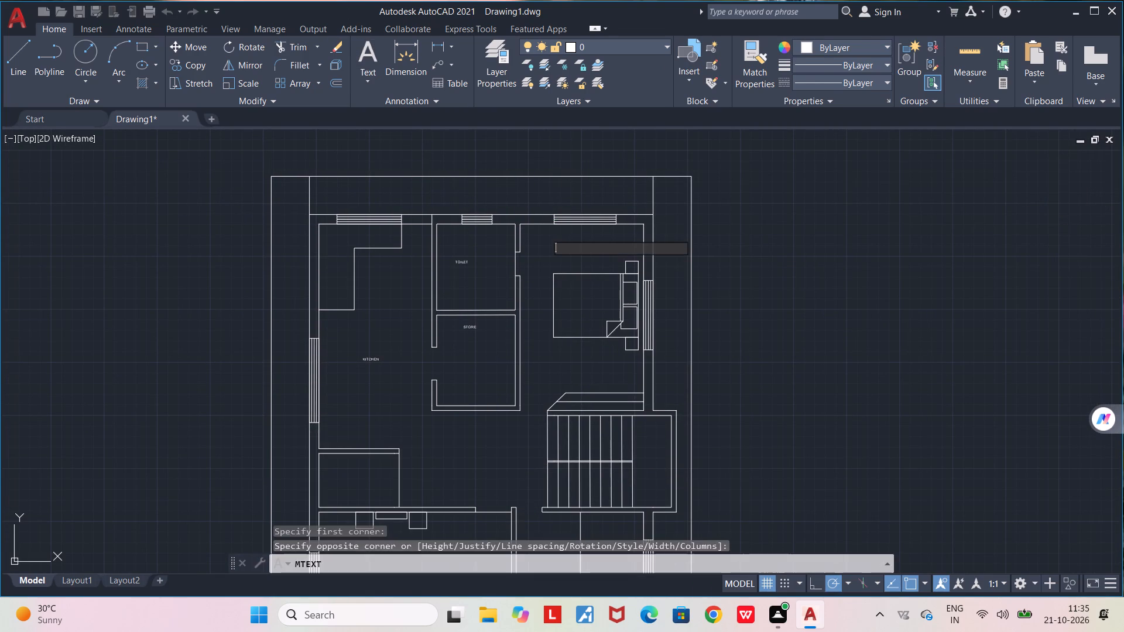
type("BED")
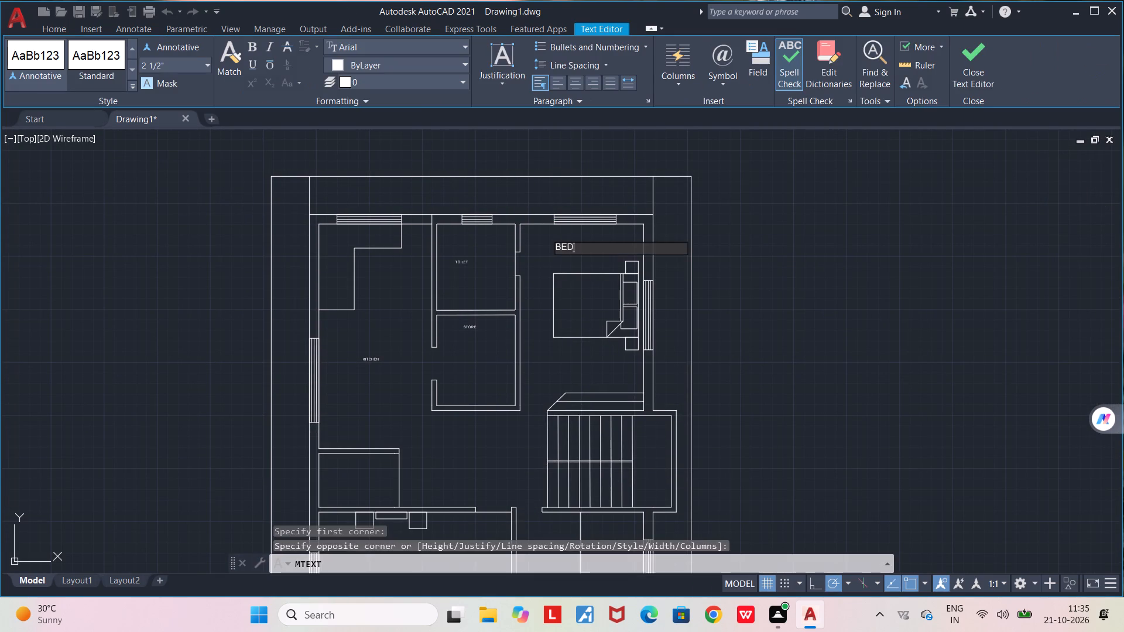
key("space")
type("ROOM")
key("space")
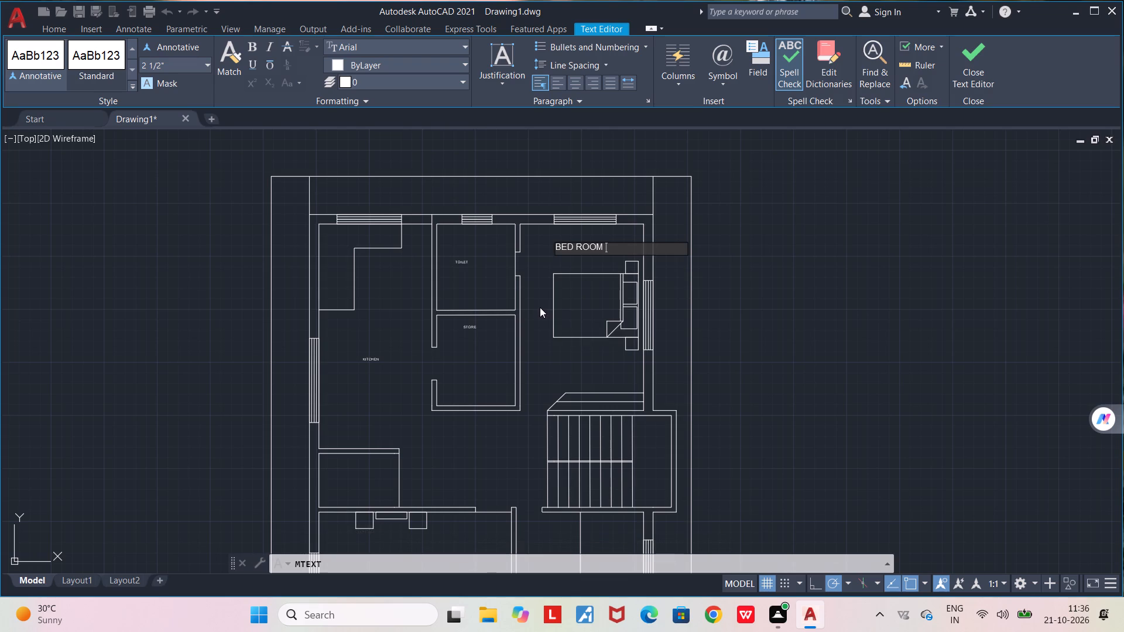
left_click(540, 308)
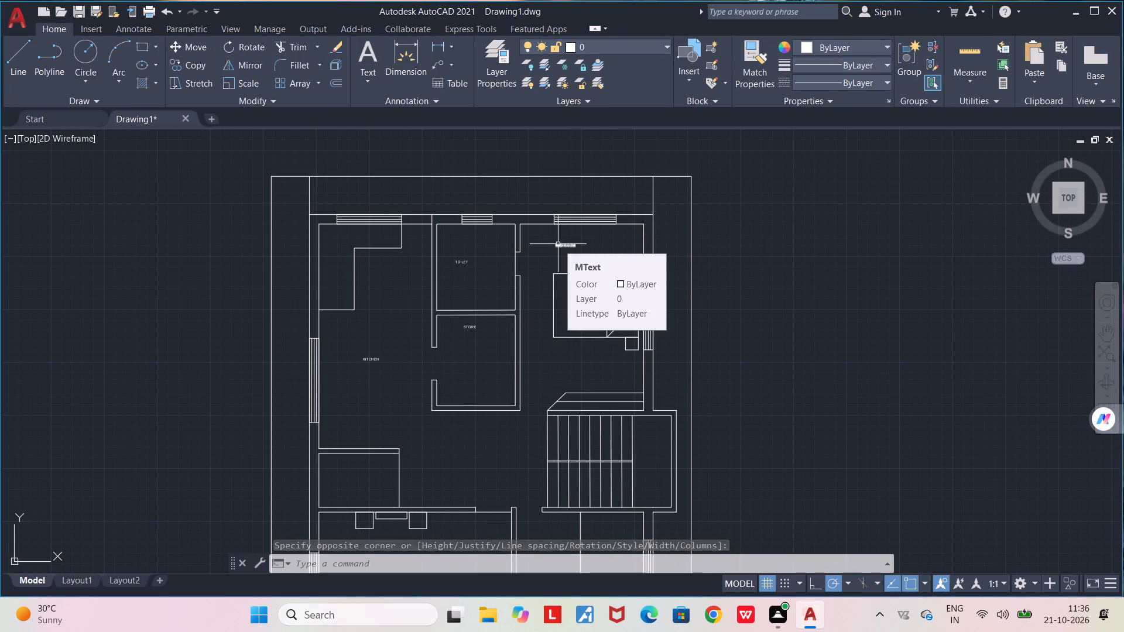
Add the multiline text label POOJA in the small room below the kitchen.
middle_click_drag(352, 485, 413, 422)
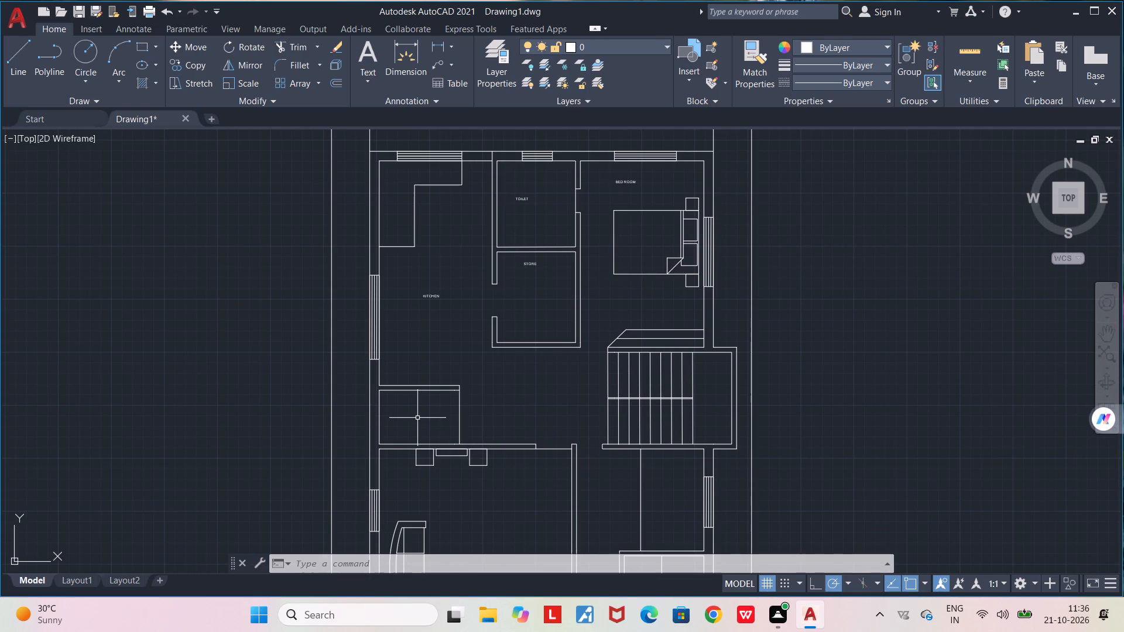
scroll(403, 448, "up", 1)
left_click(367, 62)
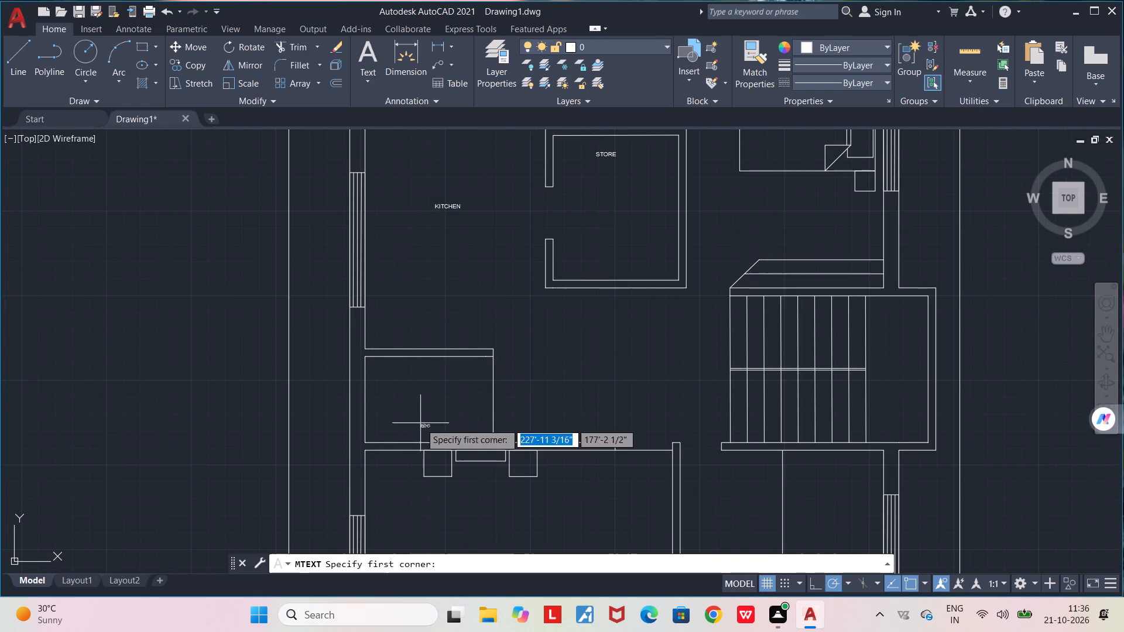
left_click(409, 394)
left_click(432, 401)
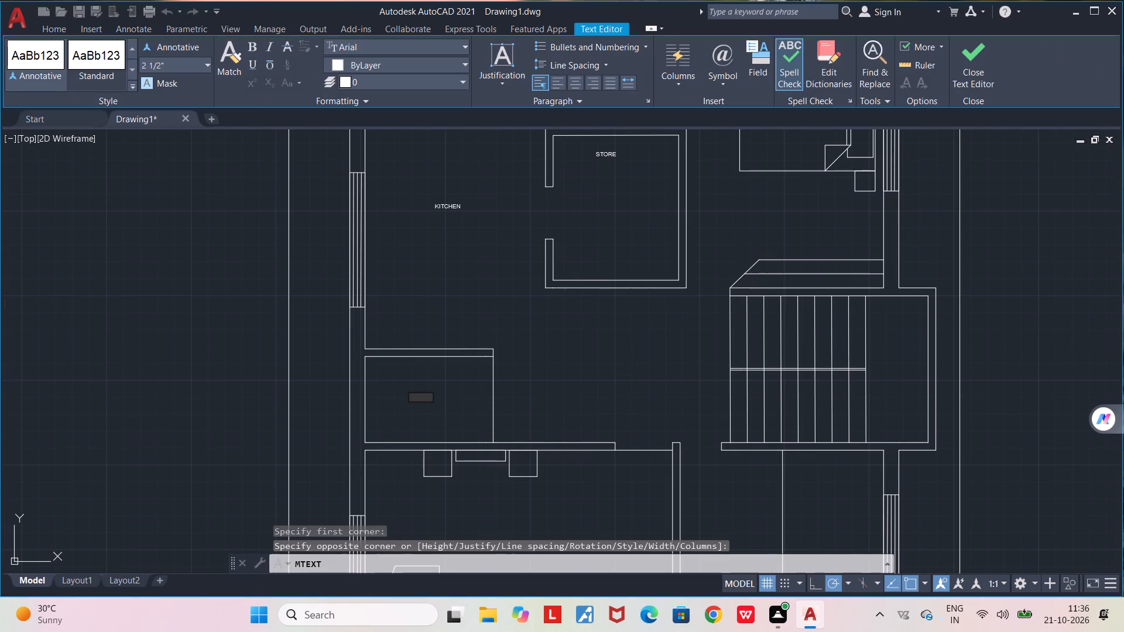
type("POOJA")
key("Return")
left_click(471, 407)
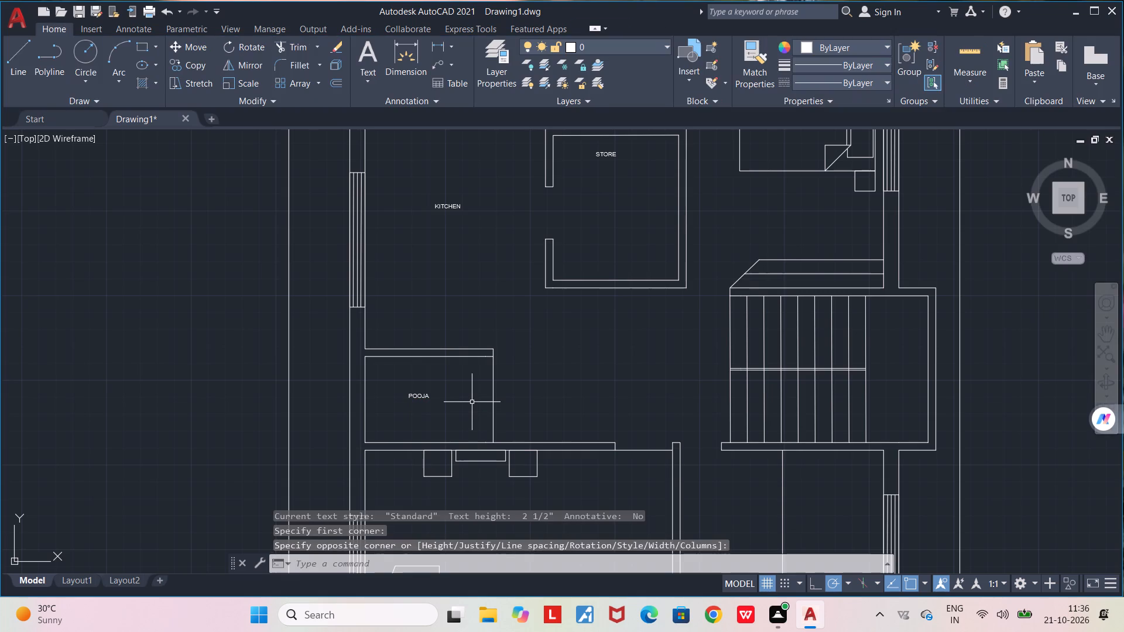
Add the multiline text label LIVING HALL in the large room with the two sofas, beside the side-wall sofa.
scroll(472, 239, "down", 1)
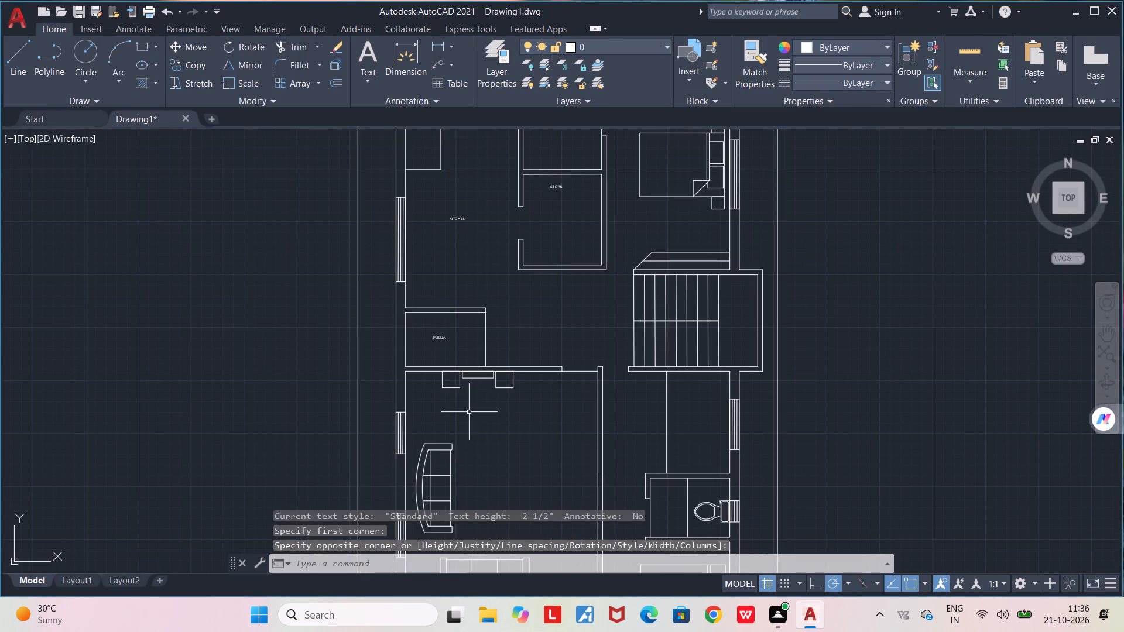
middle_click_drag(478, 454, 459, 311)
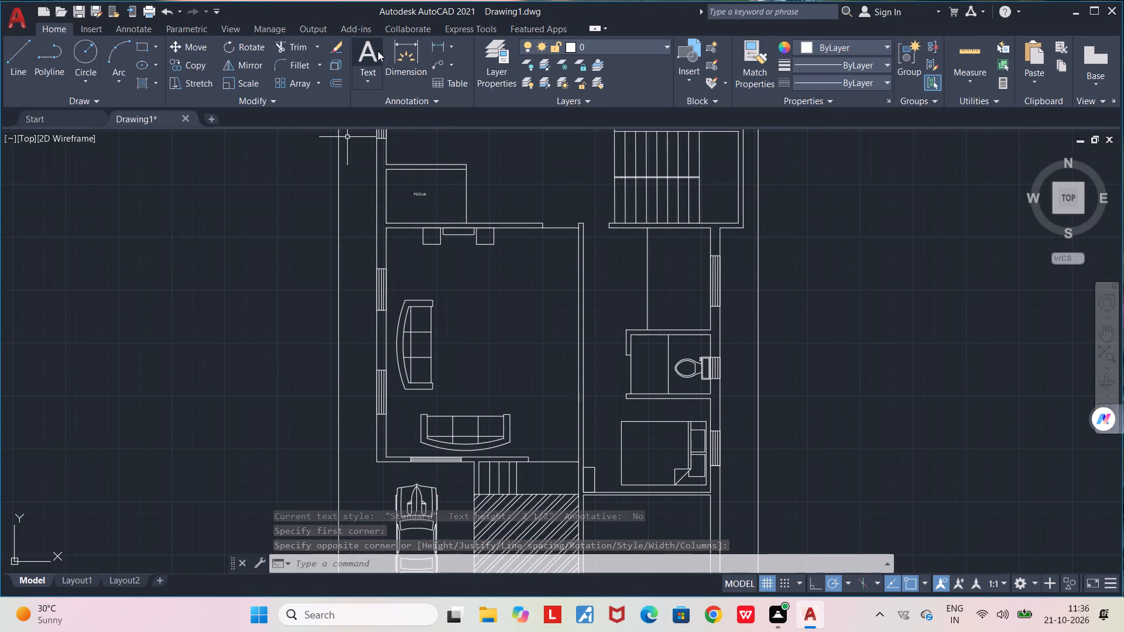
left_click(375, 49)
left_click(465, 324)
left_click(488, 341)
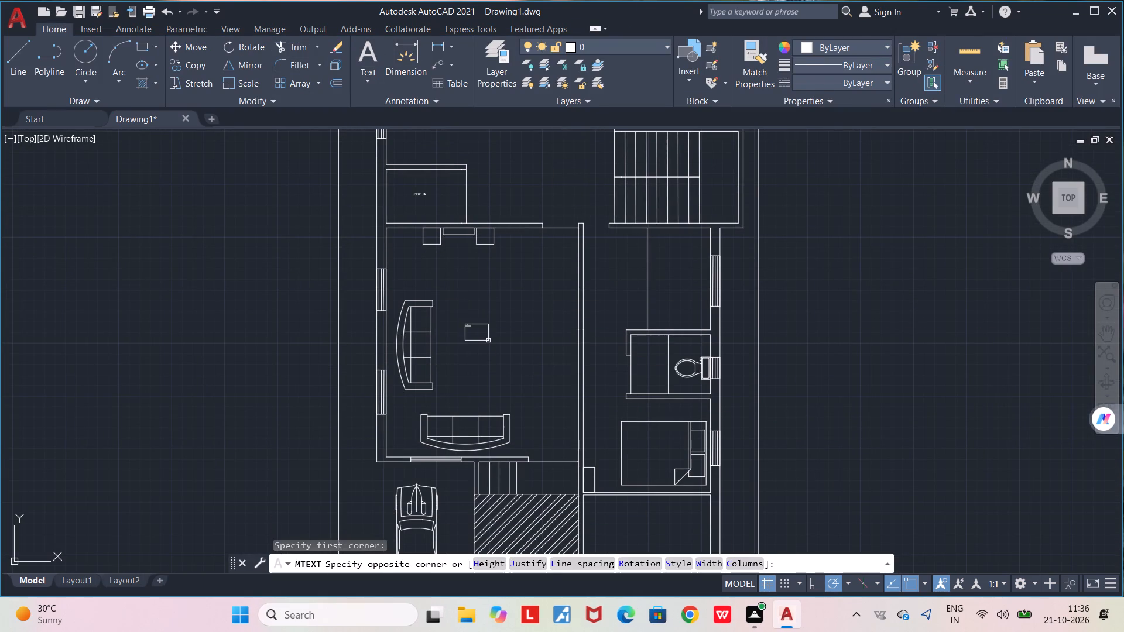
type("LIVING")
key("space")
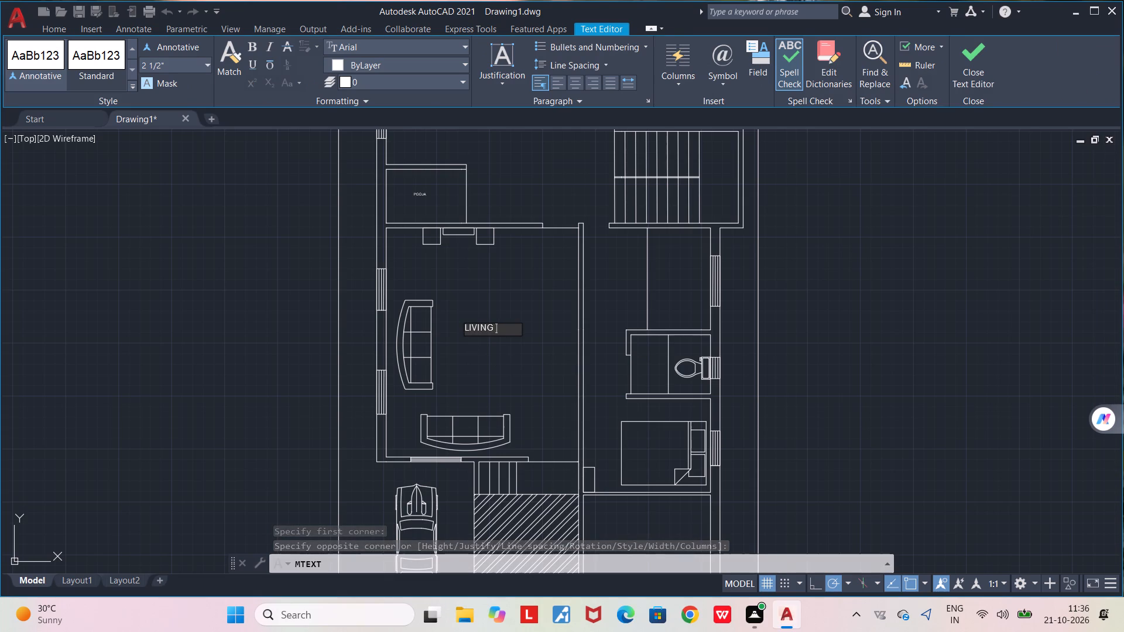
type("HALL")
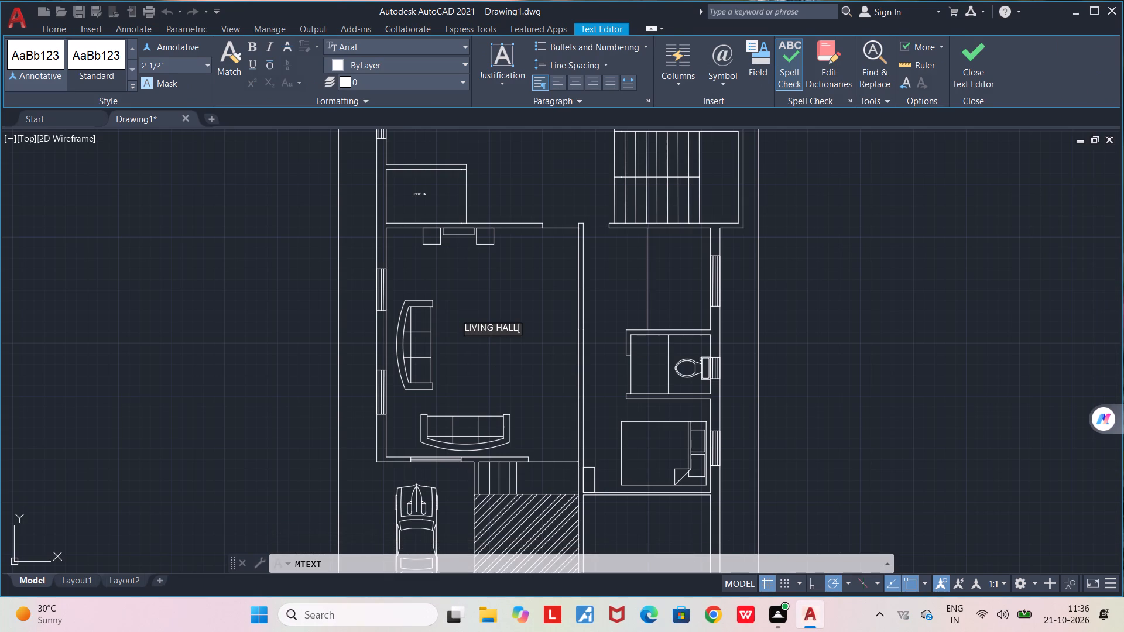
left_click(492, 350)
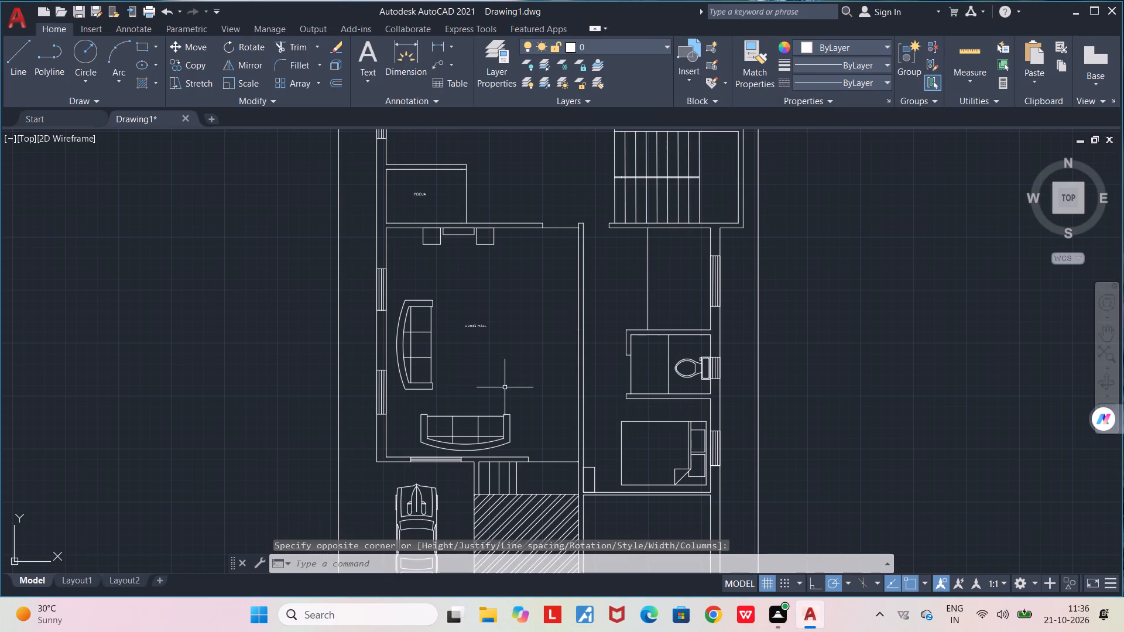
Add the multiline text label BATH in the narrow room between the staircase and the room with the WC.
middle_click_drag(677, 290, 595, 314)
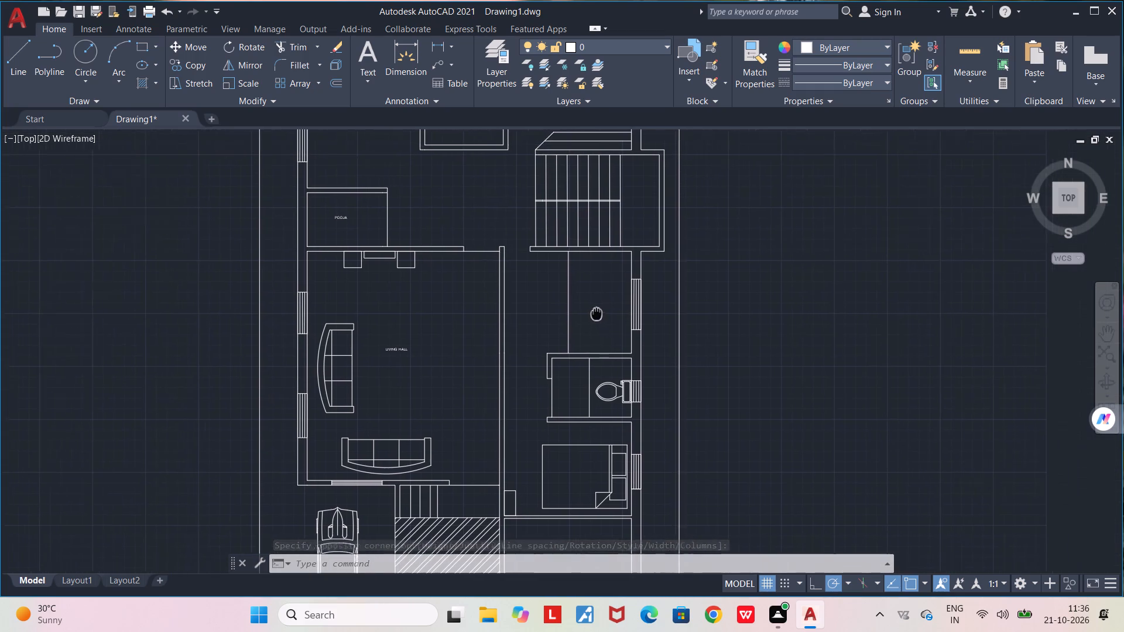
middle_click_drag(595, 314, 550, 291)
scroll(557, 303, "up", 1)
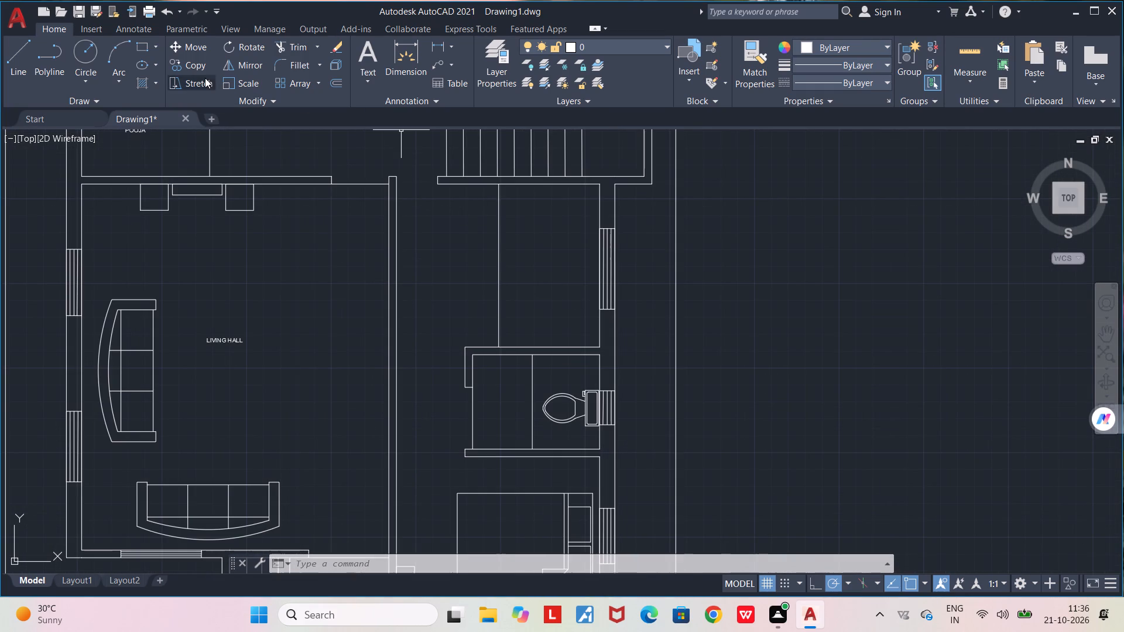
left_click(366, 50)
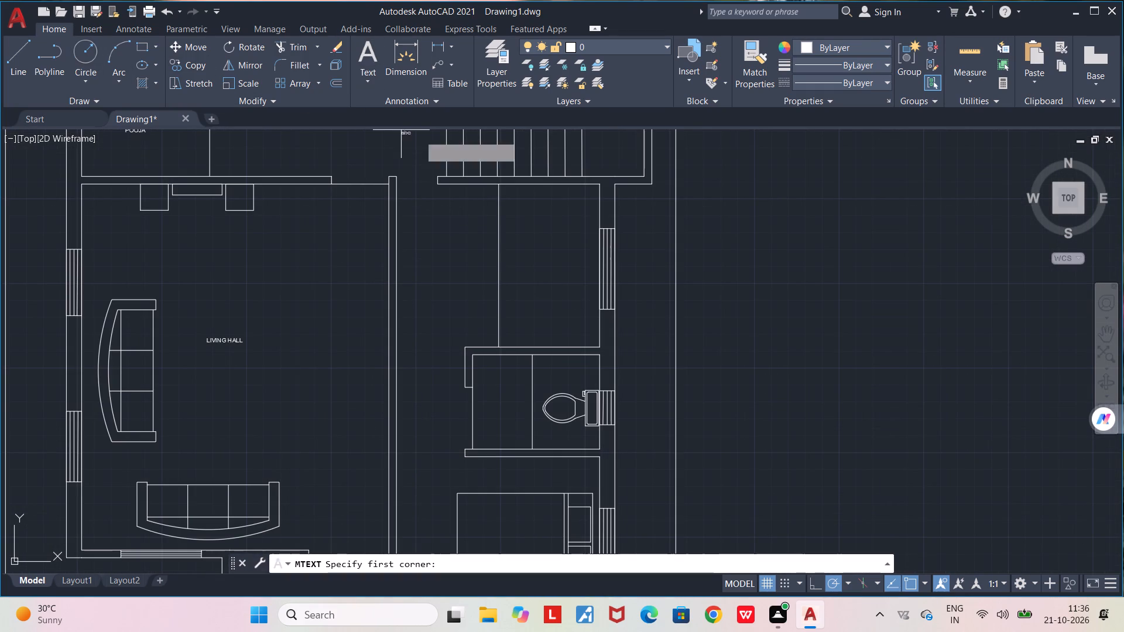
left_click(523, 238)
left_click(544, 248)
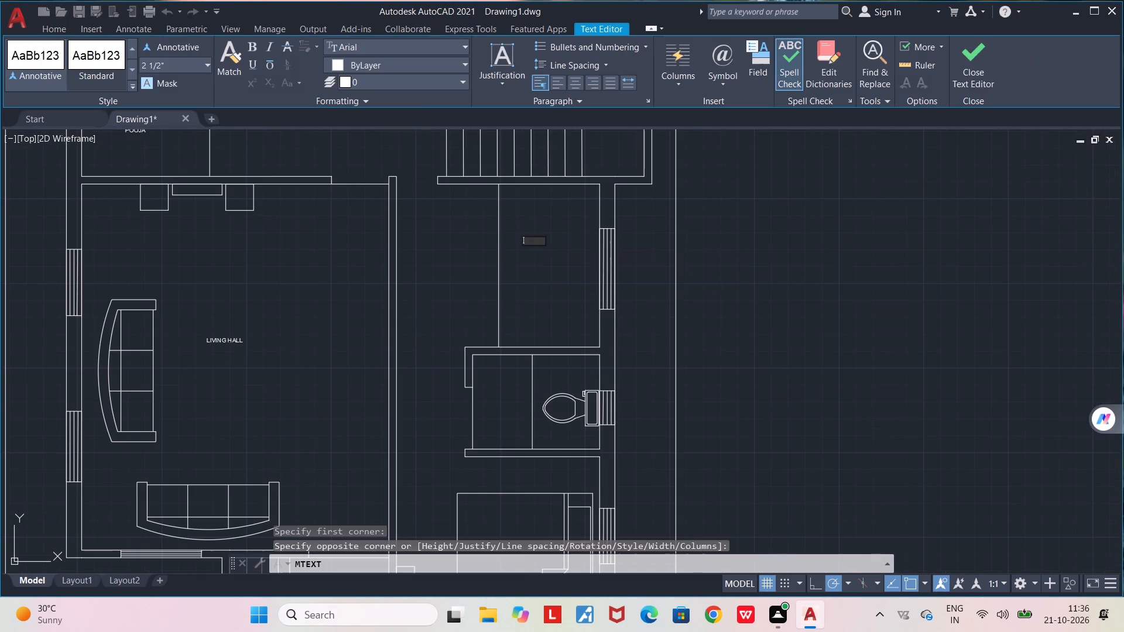
type("BATH")
key("Return")
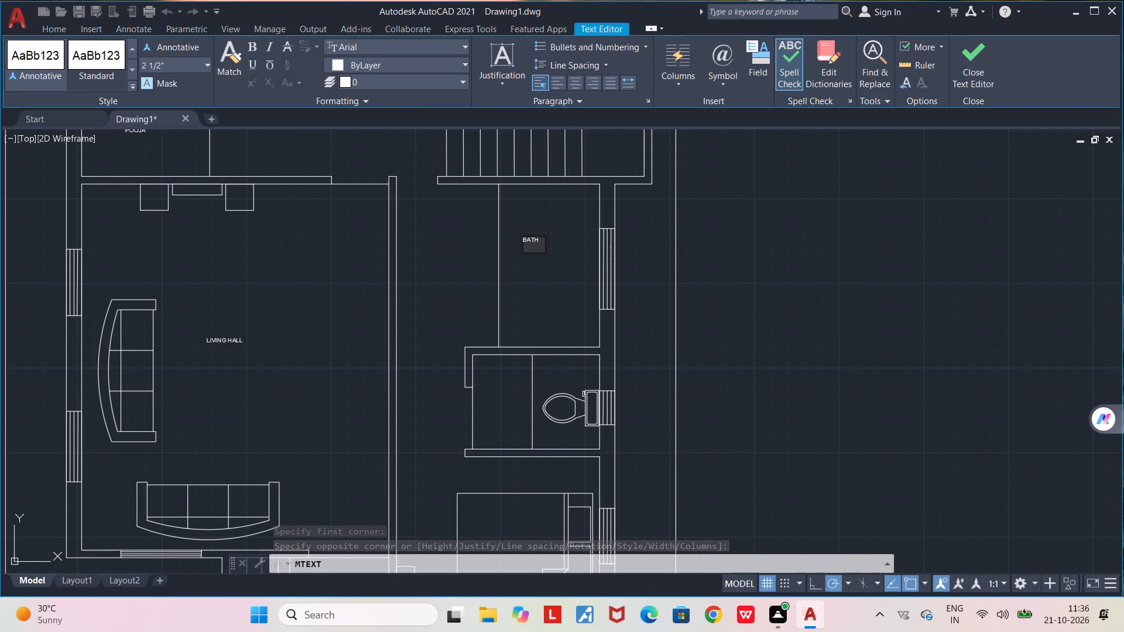
left_click(586, 273)
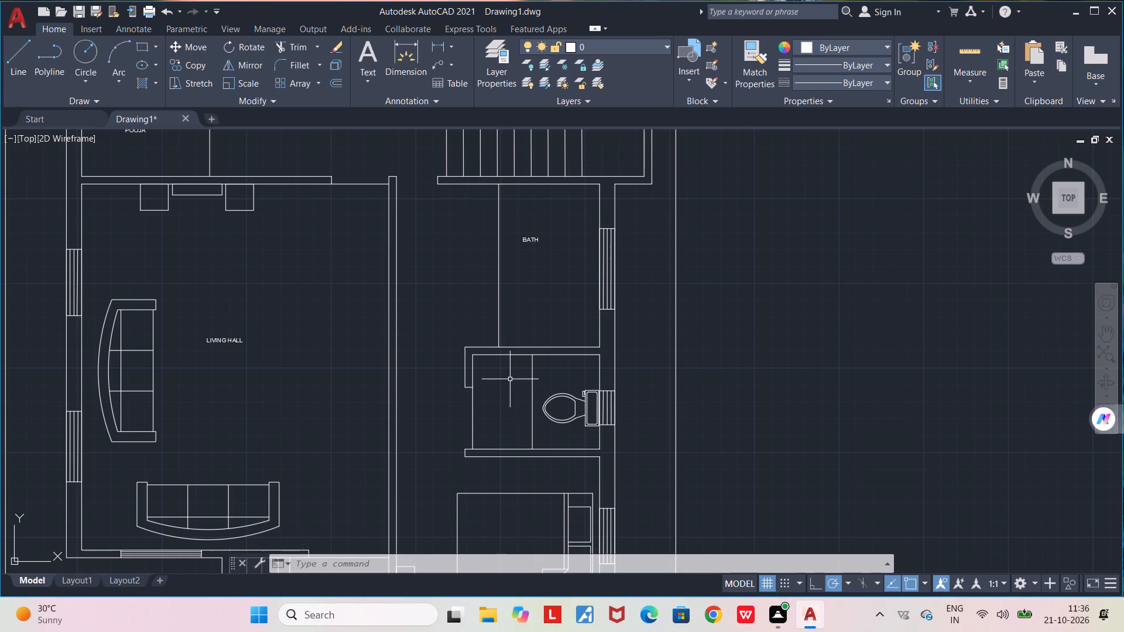
Add the multiline text label TOILET in the small room with the WC below the bath, keeping the text.
scroll(510, 379, "down", 1)
scroll(507, 403, "up", 1)
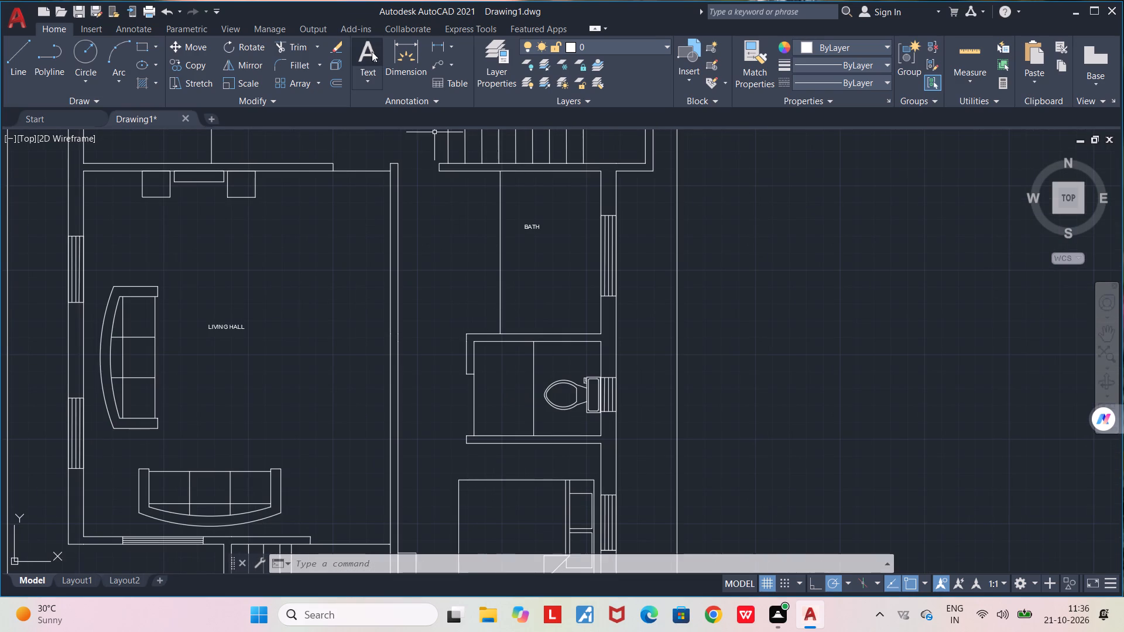
left_click(371, 51)
left_click(494, 378)
left_click(510, 397)
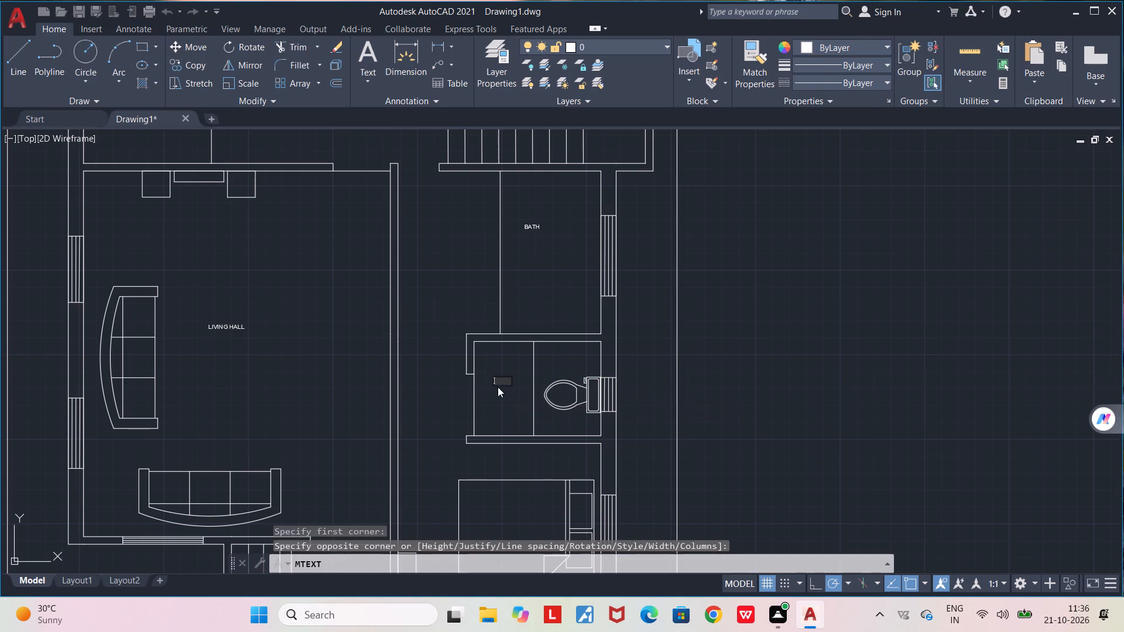
type("TOILE")
key("t")
key("Return")
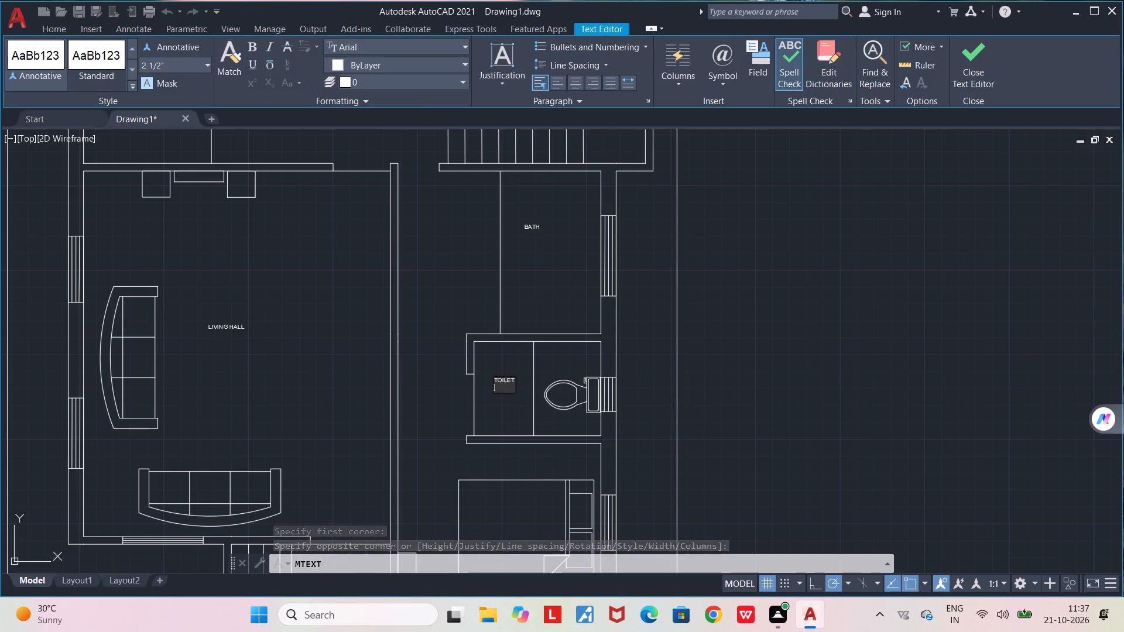
scroll(542, 402, "down", 3)
key("Escape")
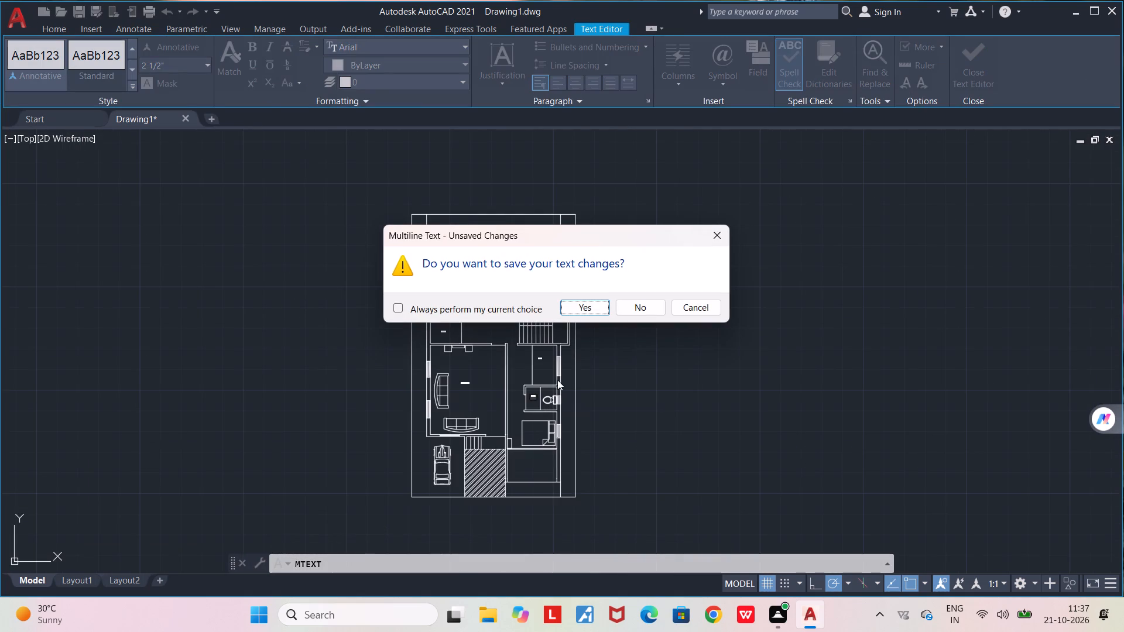
left_click(718, 229)
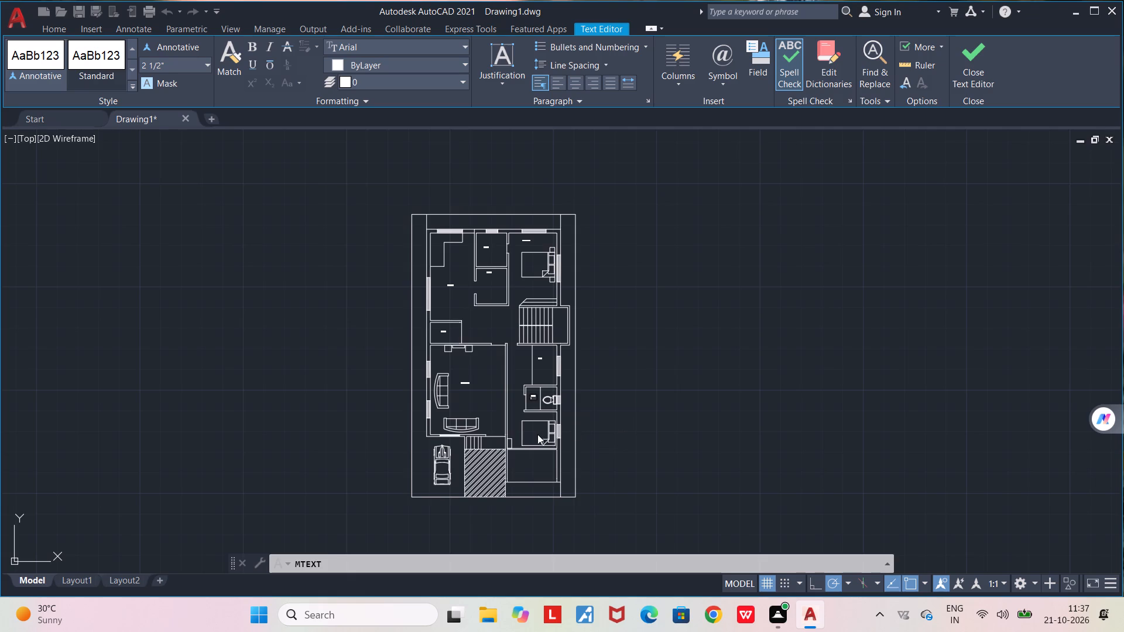
scroll(536, 434, "up", 3)
middle_click_drag(540, 413, 601, 313)
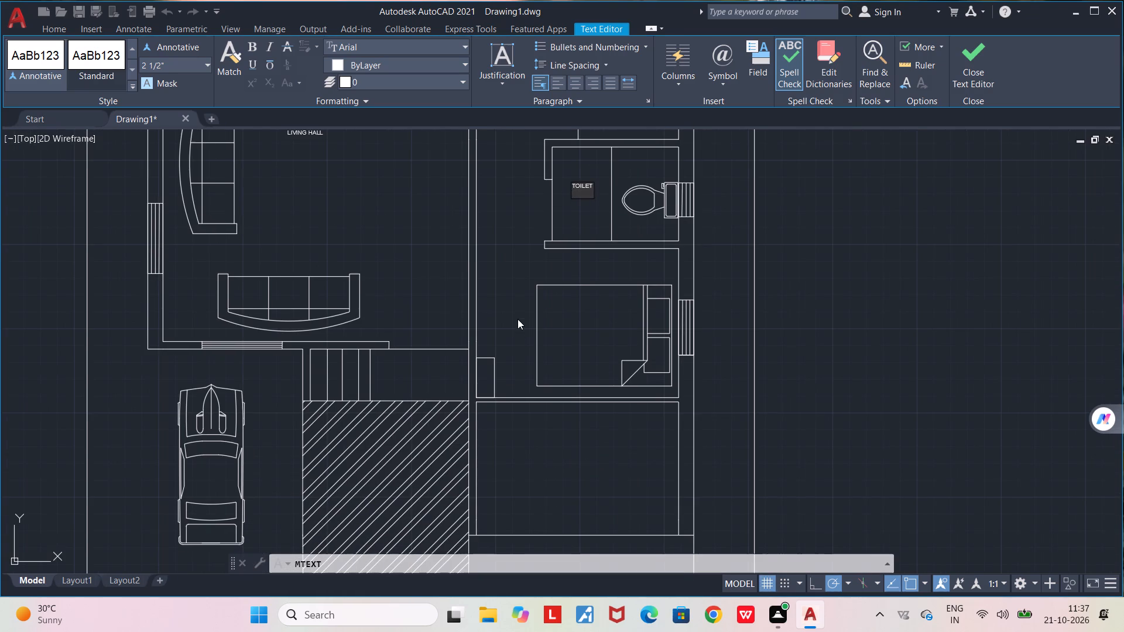
left_click(972, 50)
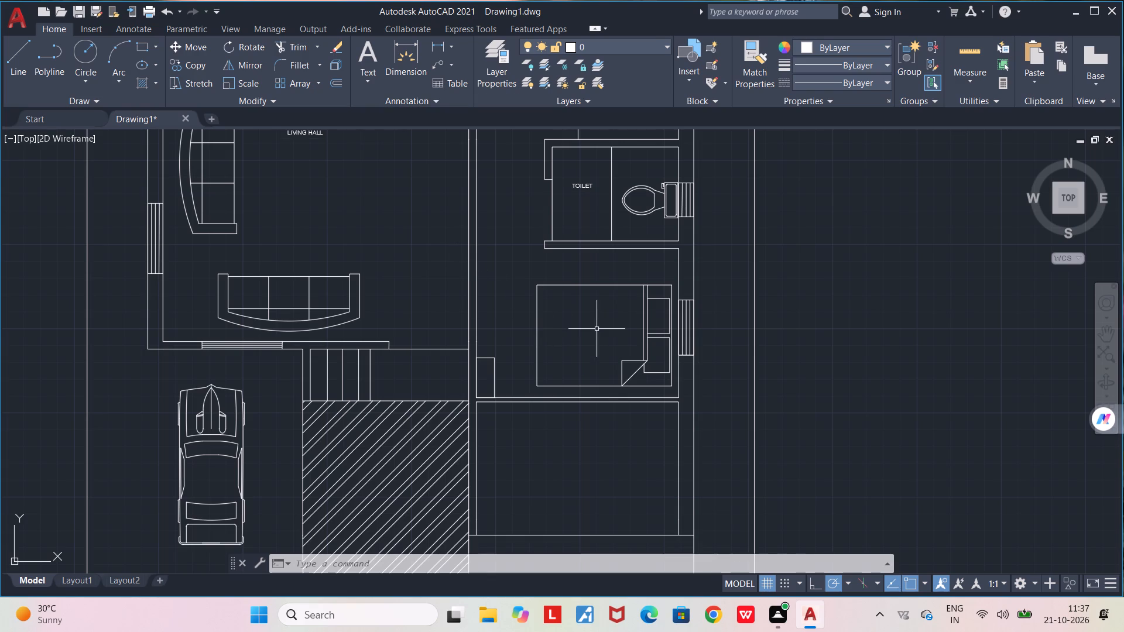
Add the multiline text label BED ROOM on the bed in the room below the toilet with the WC.
left_click(371, 48)
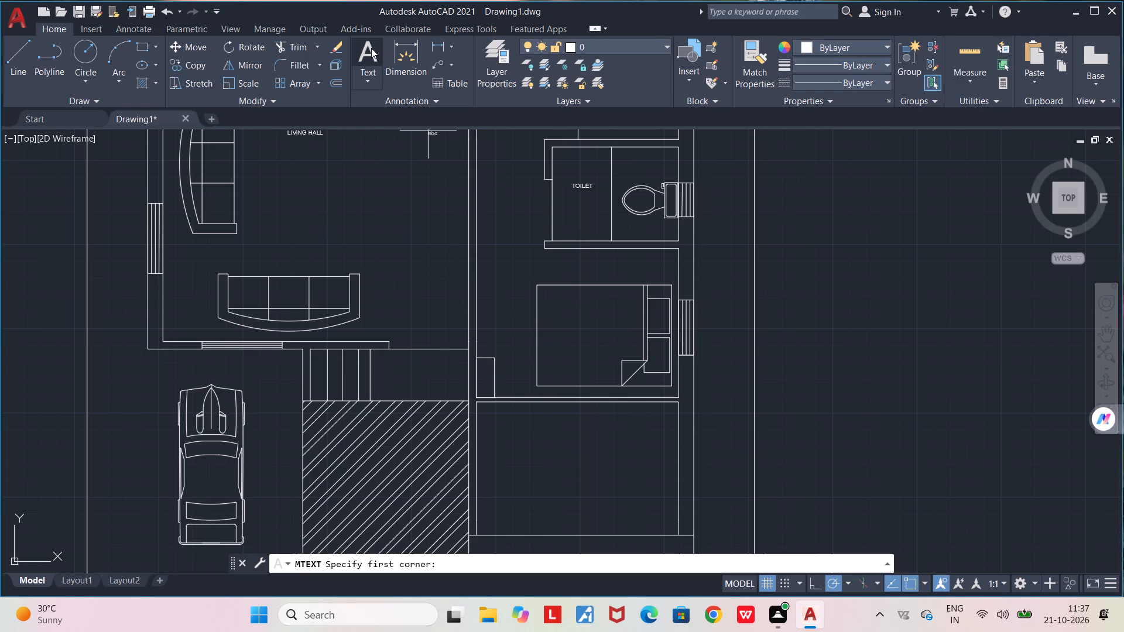
scroll(526, 334, "up", 2)
middle_click_drag(567, 333, 514, 323)
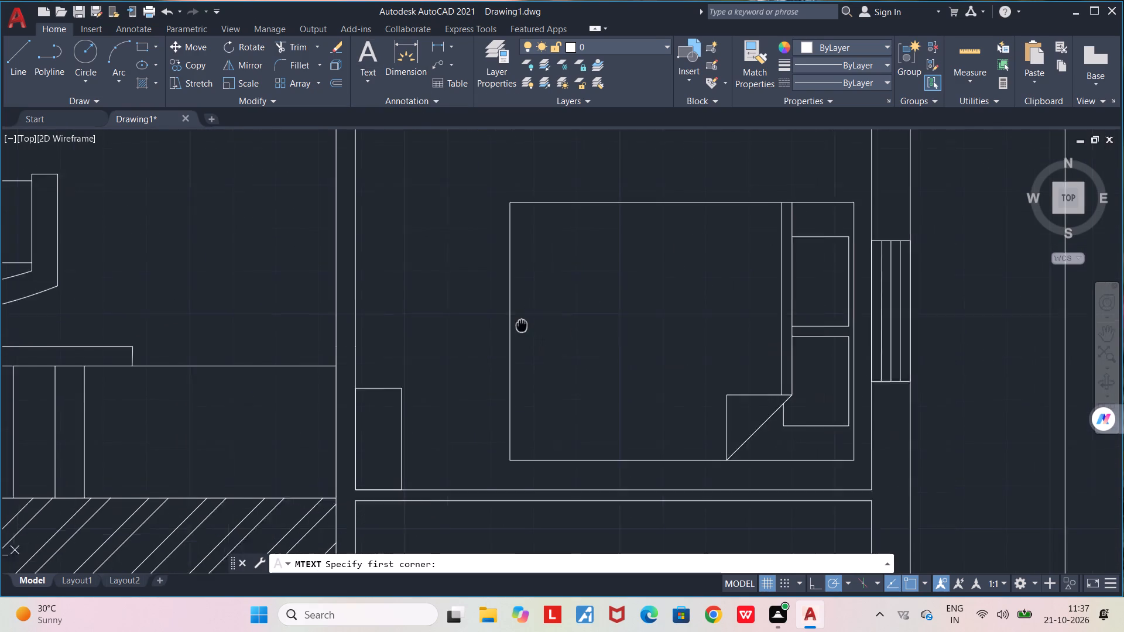
middle_click_drag(514, 323, 380, 321)
scroll(378, 322, "down", 2)
left_click(403, 308)
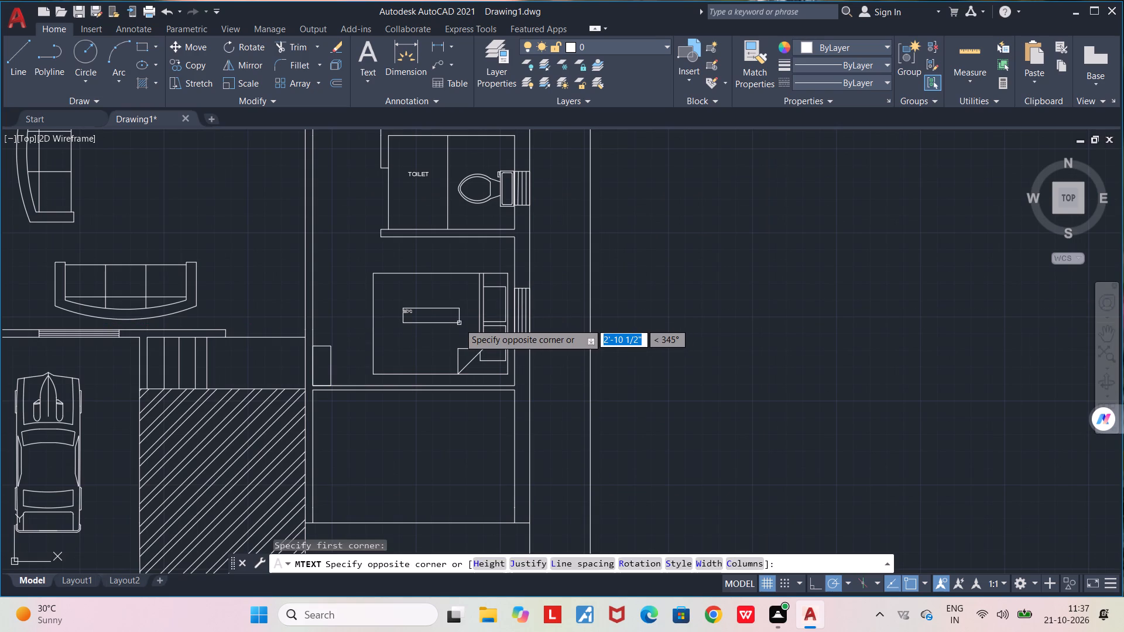
left_click(459, 323)
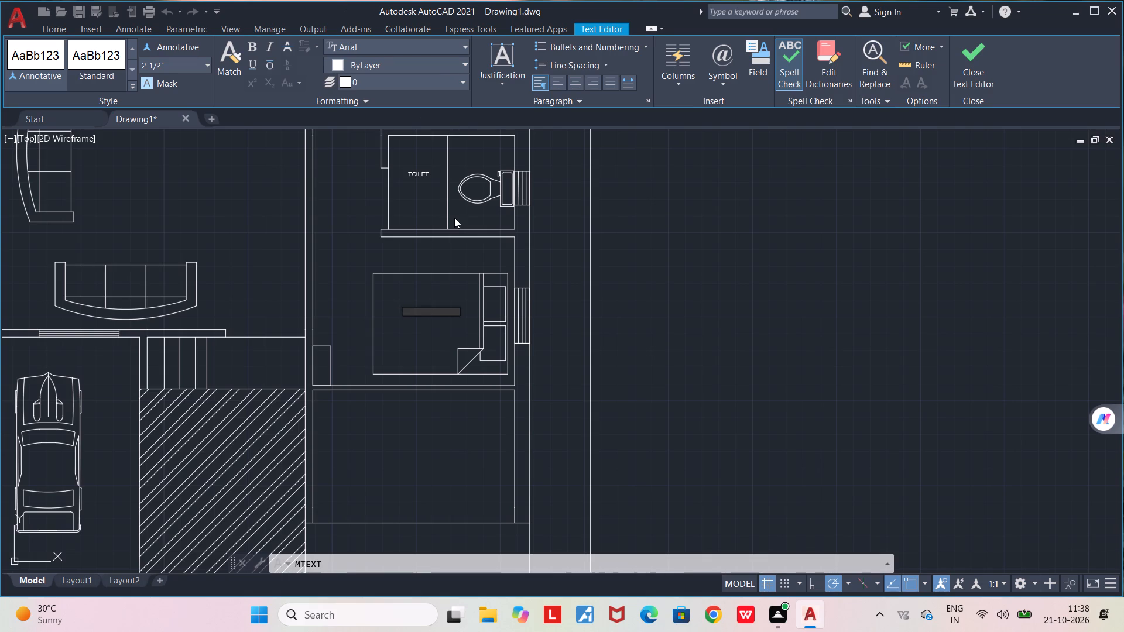
type("BED ROOM")
left_click(431, 432)
Add the multiline text label SHOPE in the empty room directly below the lower bedroom.
scroll(399, 469, "up", 1)
middle_click_drag(369, 449, 417, 386)
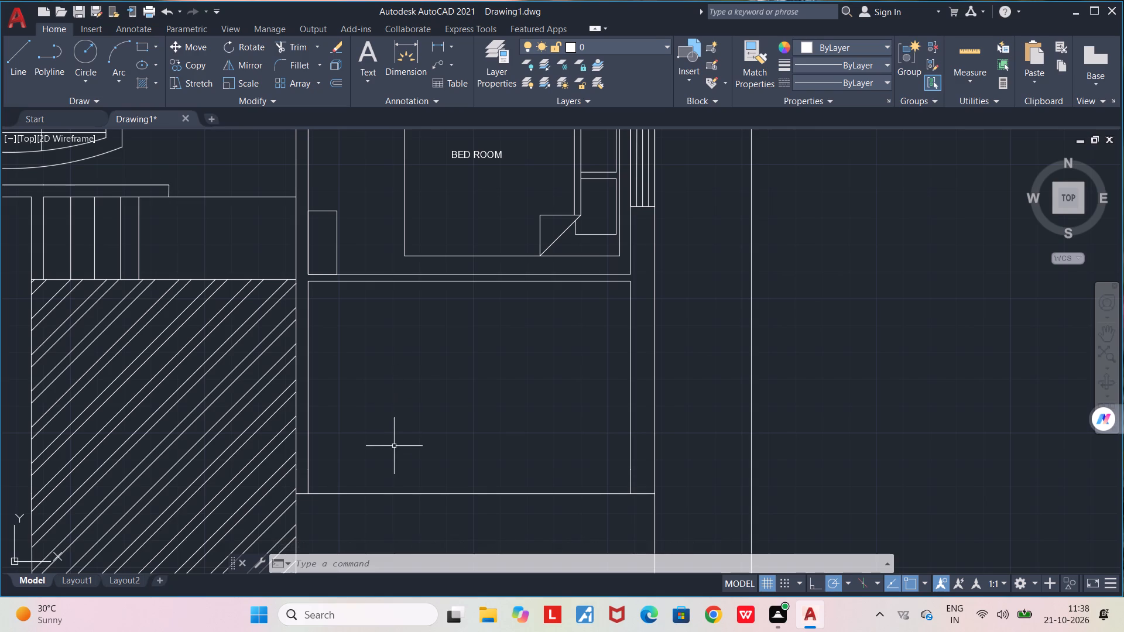
left_click(369, 48)
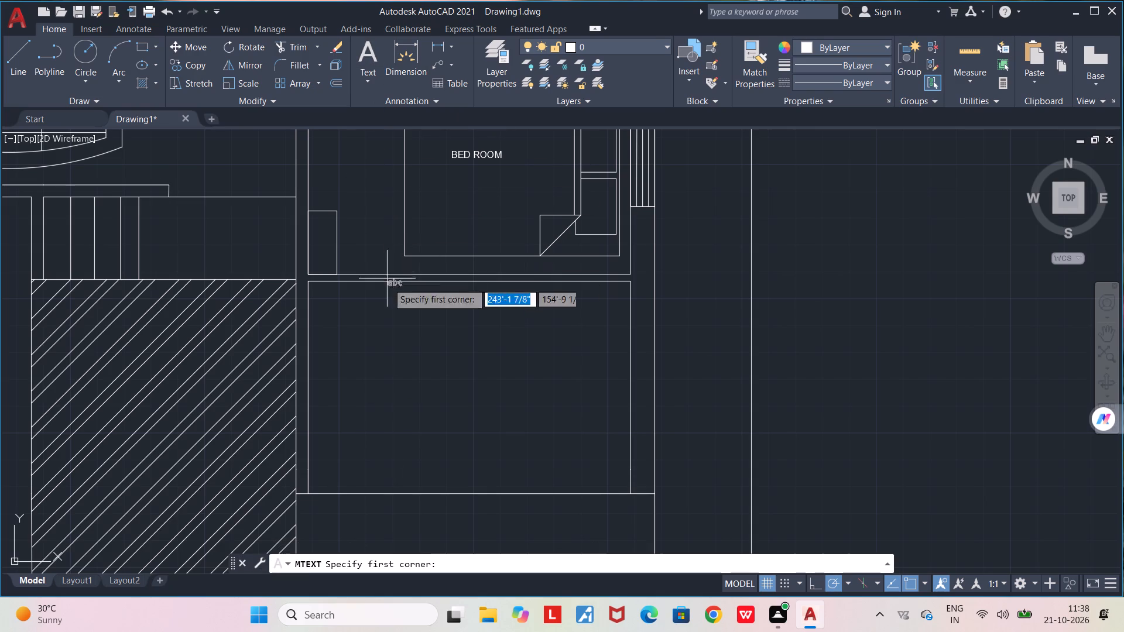
left_click(421, 370)
left_click(479, 382)
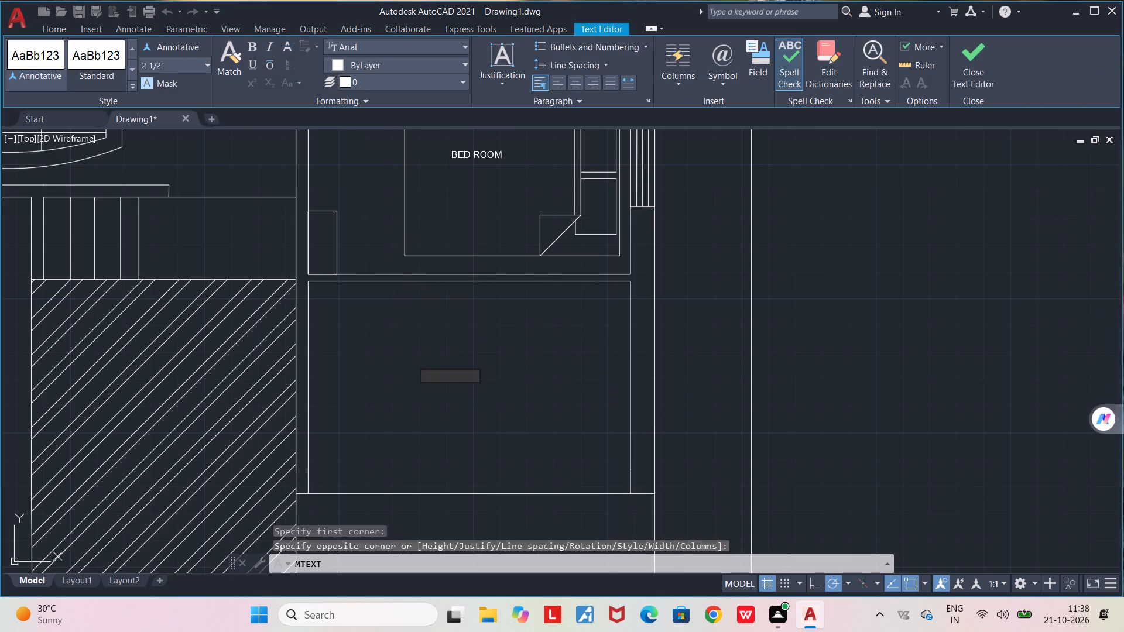
type("SH")
type("OPE")
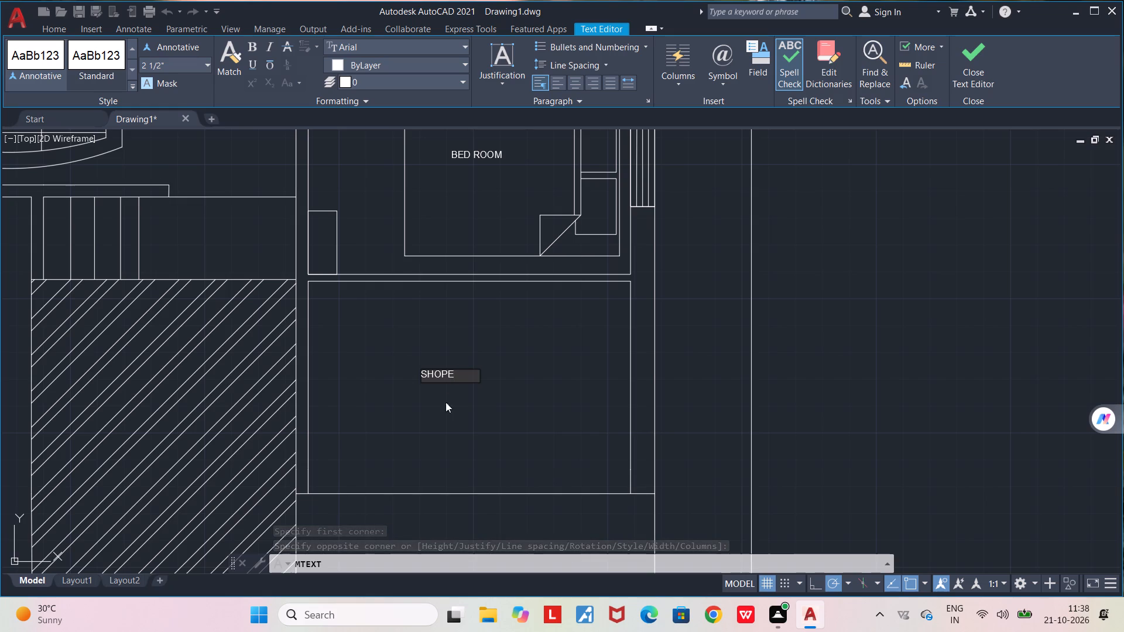
left_click(458, 436)
Add the multiline text label GARDEN in the middle of the hatched area beside the car.
middle_click_drag(493, 391, 603, 307)
scroll(603, 307, "down", 2)
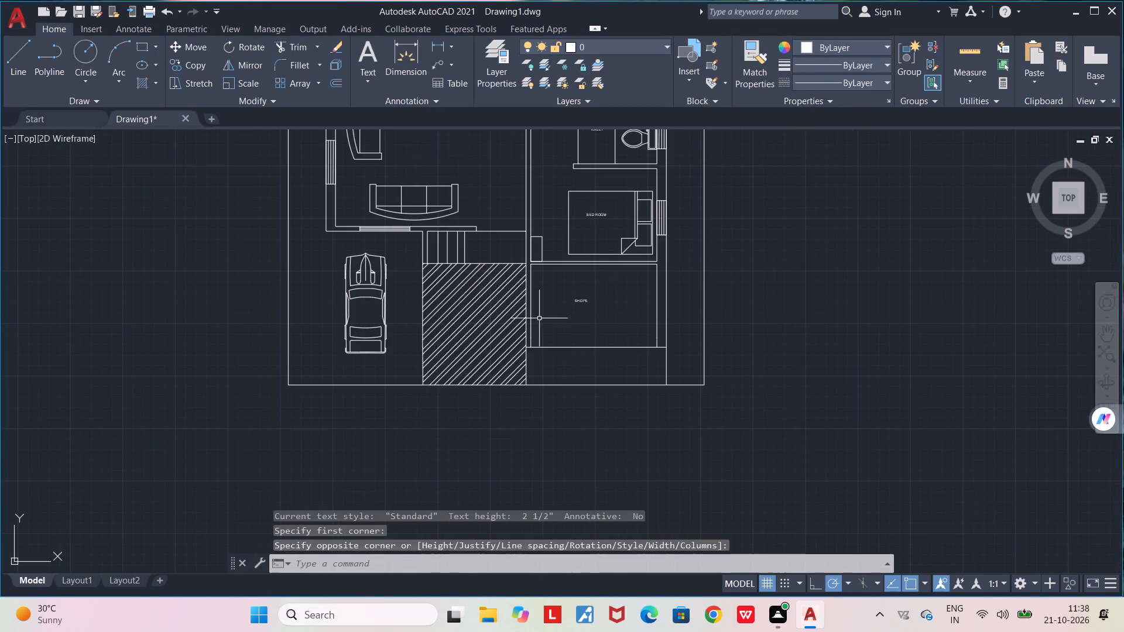
scroll(479, 342, "up", 2)
left_click(362, 51)
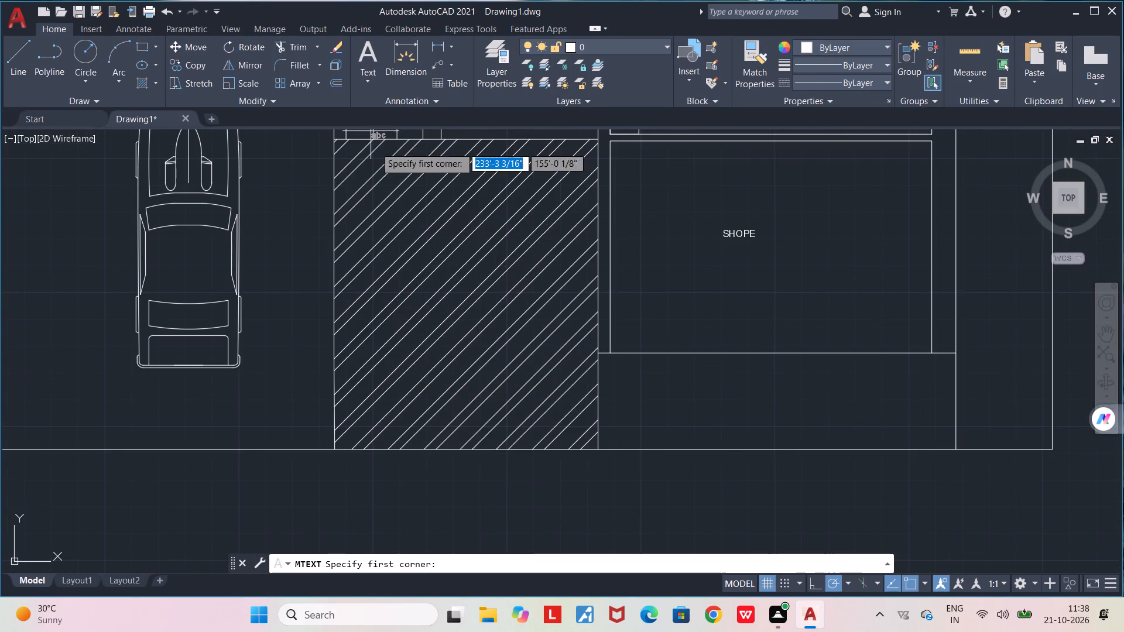
left_click(421, 286)
left_click(470, 304)
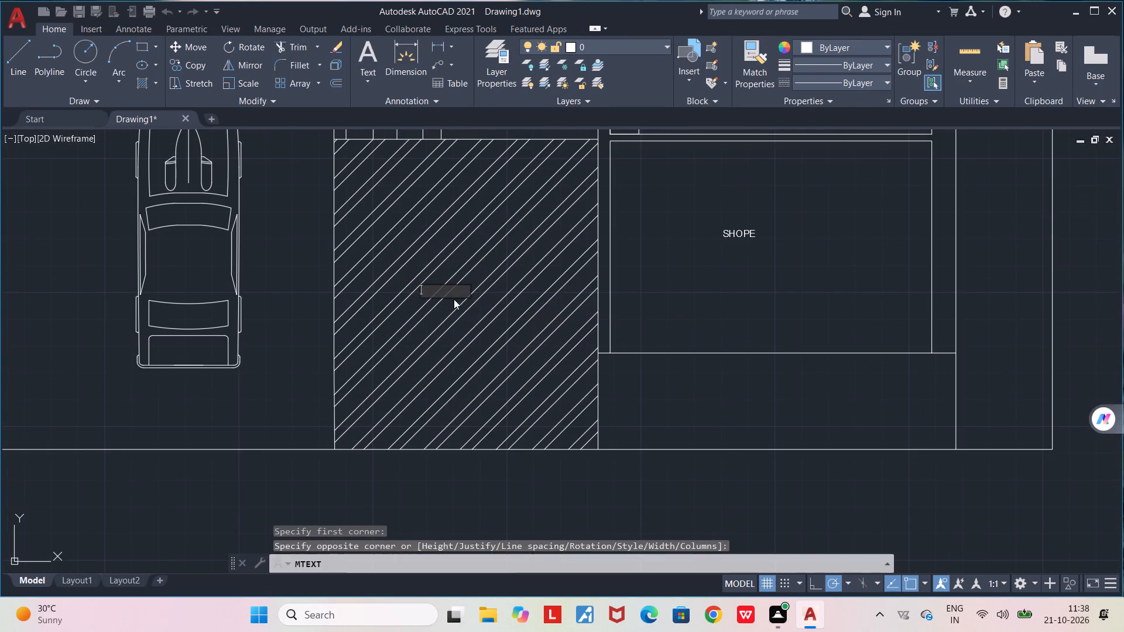
type("GARDEN")
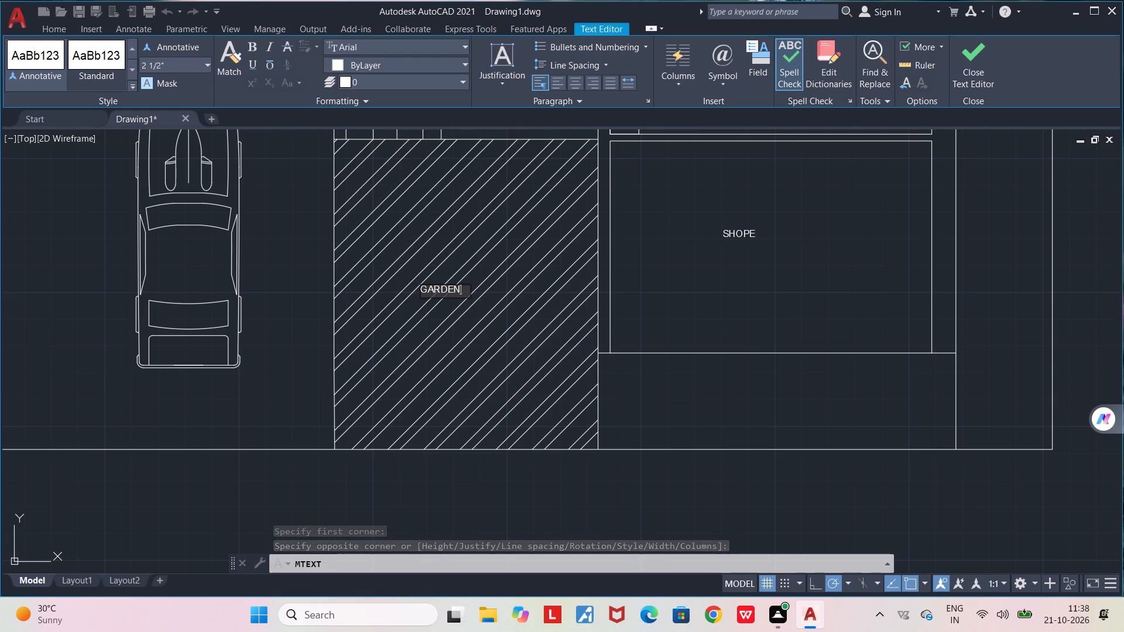
left_click(793, 393)
key("space")
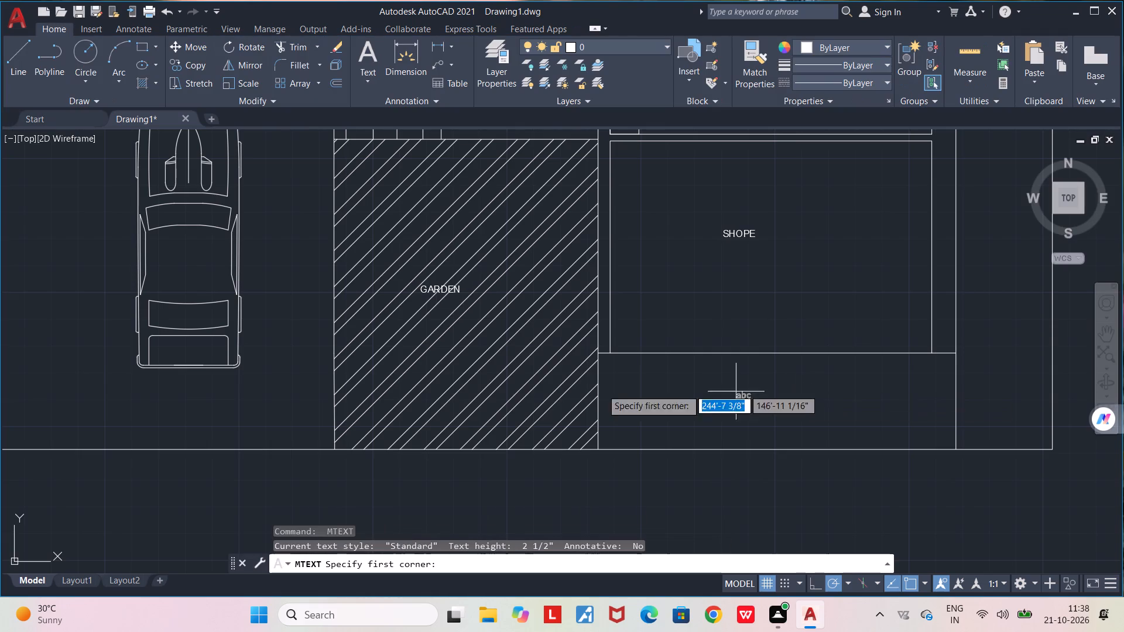
key("Escape")
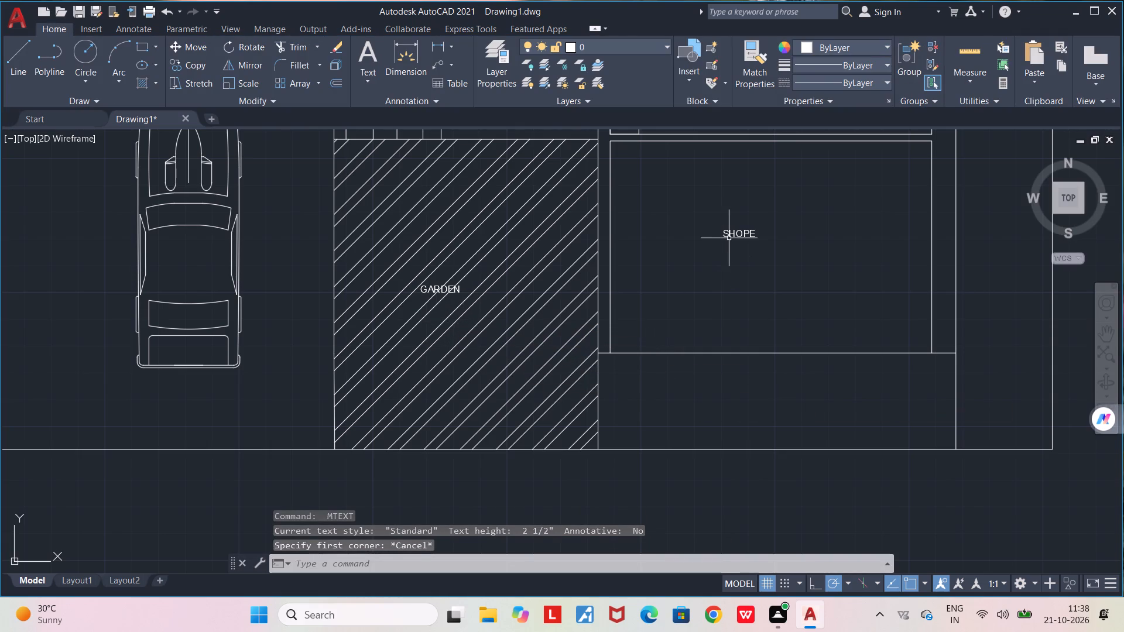
Select all the room labels using Select Similar on the SHOPE label and set their text height to 6".
left_click(730, 234)
right_click(730, 233)
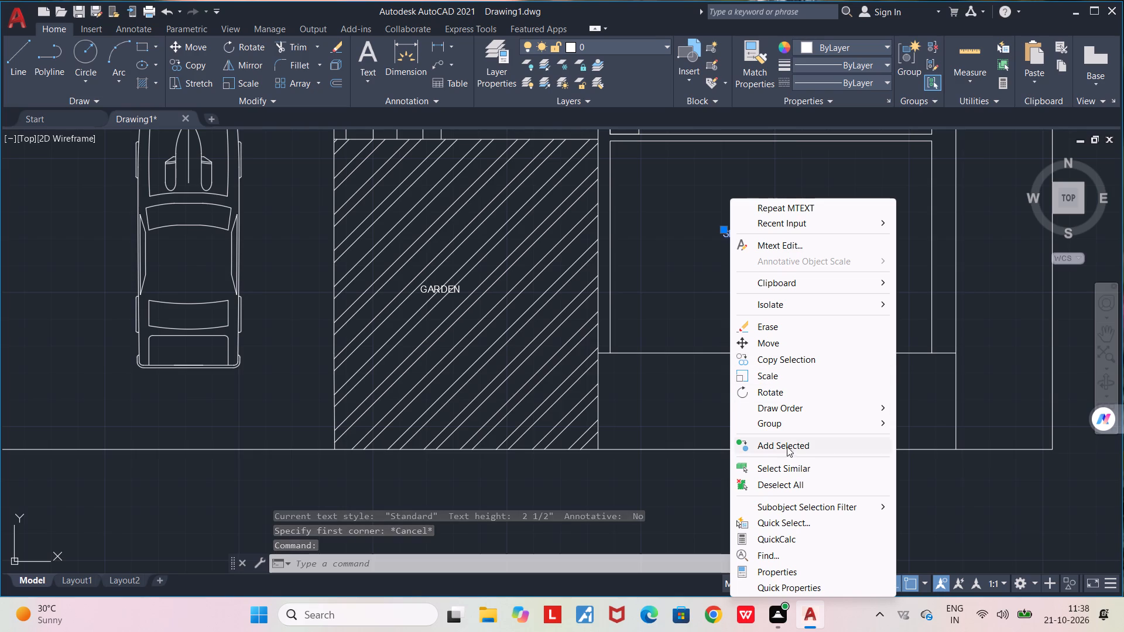
left_click(790, 468)
scroll(654, 382, "down", 2)
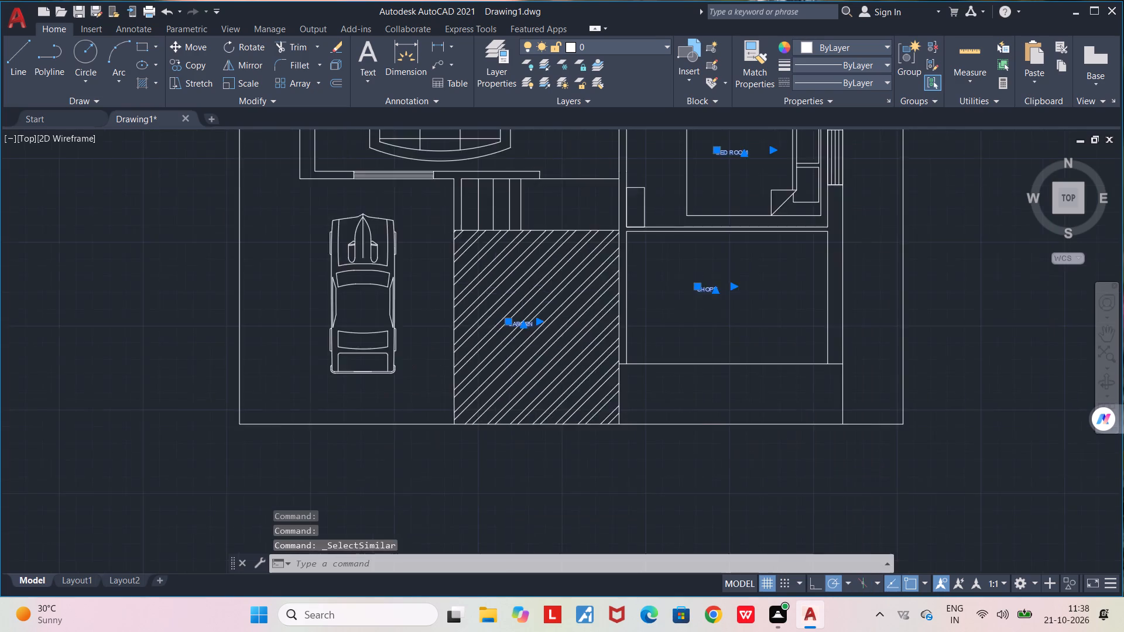
right_click(688, 321)
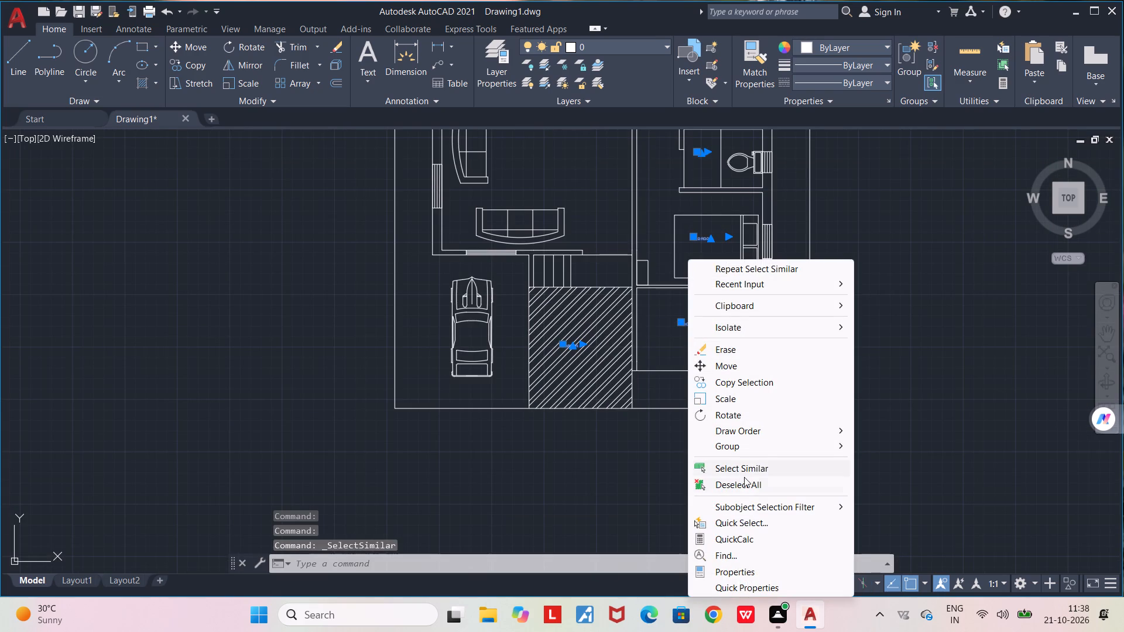
left_click(745, 573)
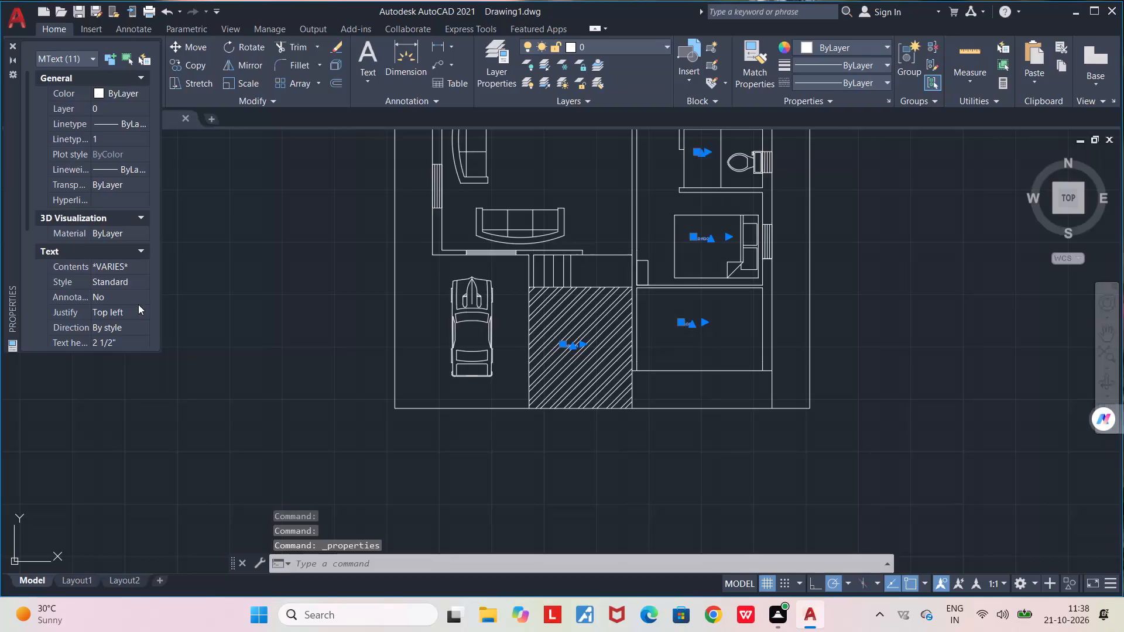
left_click(128, 348)
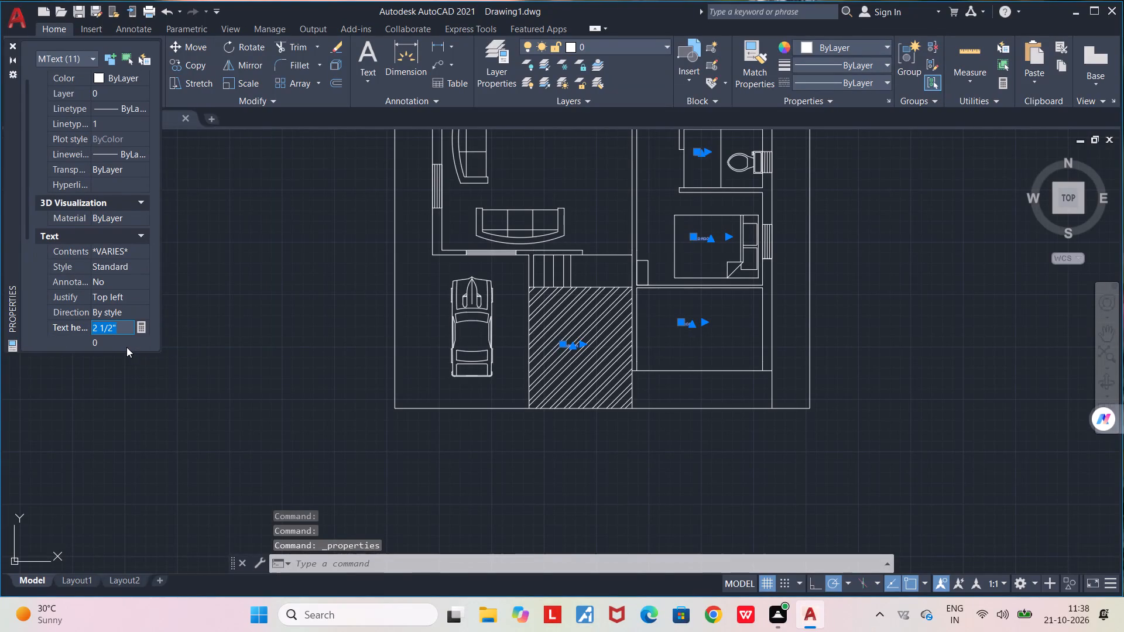
type("6\"")
key("Return")
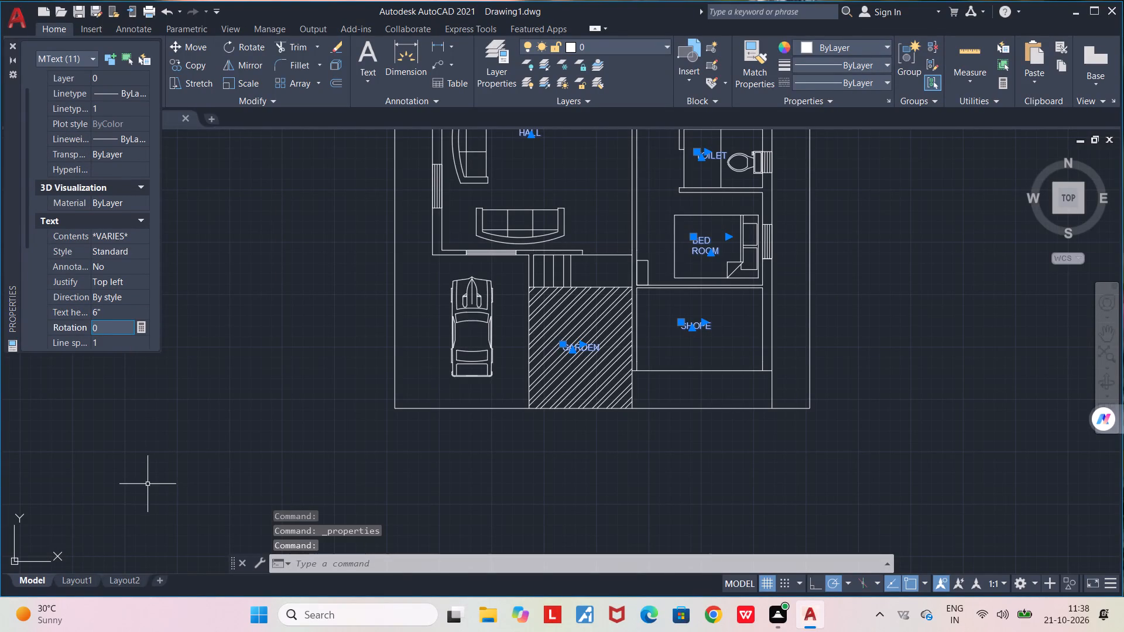
Move the TOILET label in the lower WC room up and left, between the side wall and the partition line.
scroll(298, 356, "down", 2)
middle_click_drag(414, 263, 413, 310)
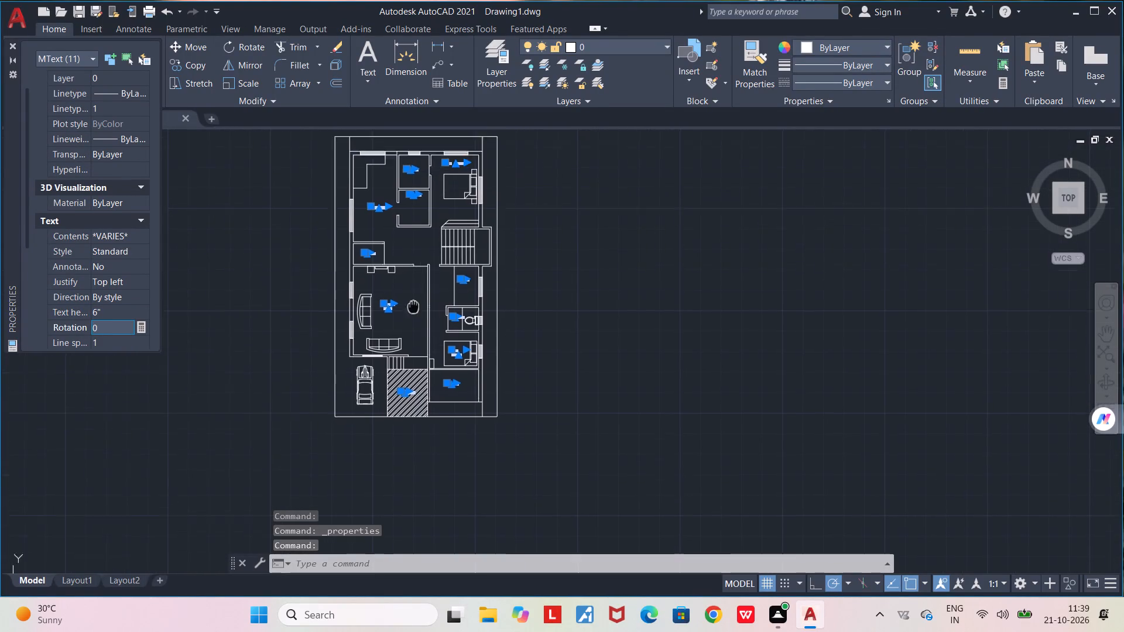
middle_click_drag(413, 310, 426, 435)
scroll(478, 303, "up", 3)
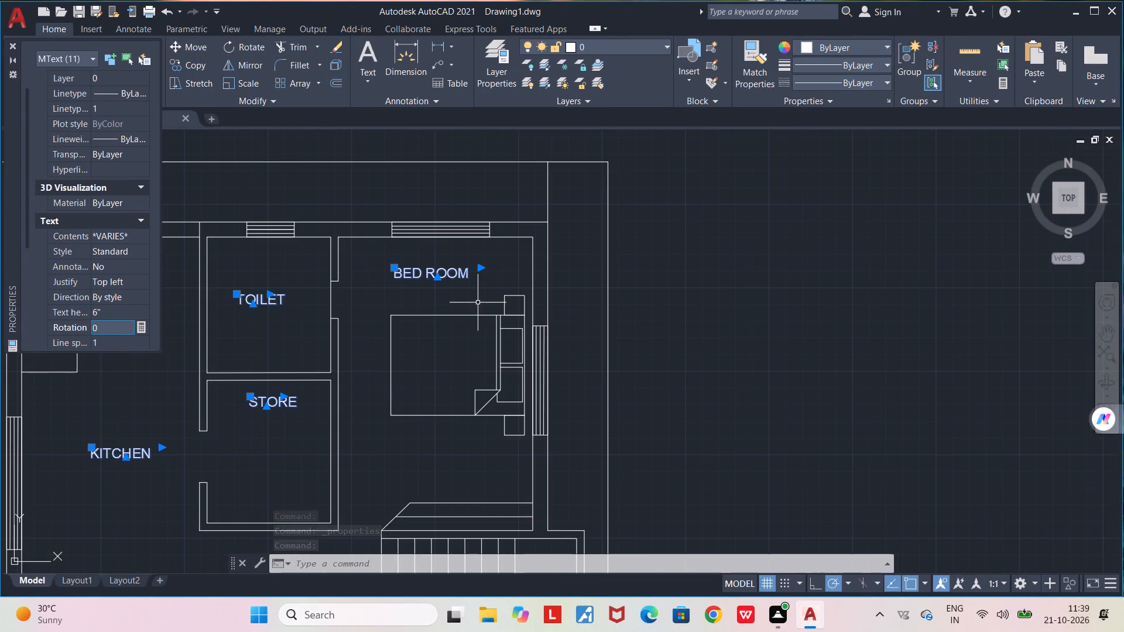
middle_click_drag(282, 460, 578, 313)
scroll(578, 313, "down", 1)
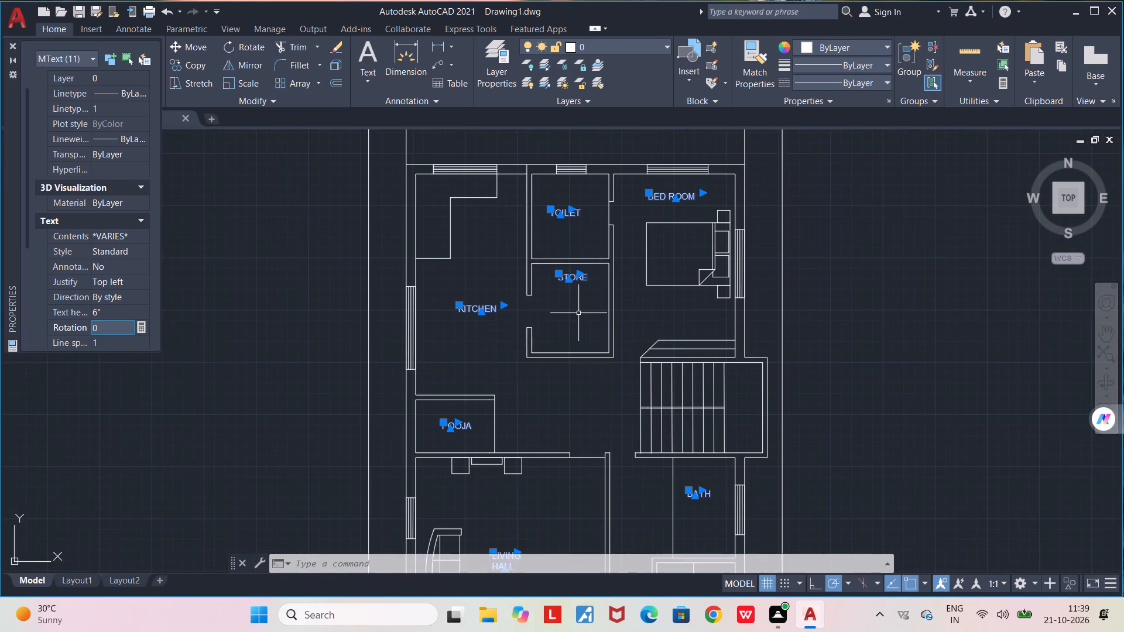
middle_click_drag(558, 407, 510, 235)
scroll(638, 339, "up", 2)
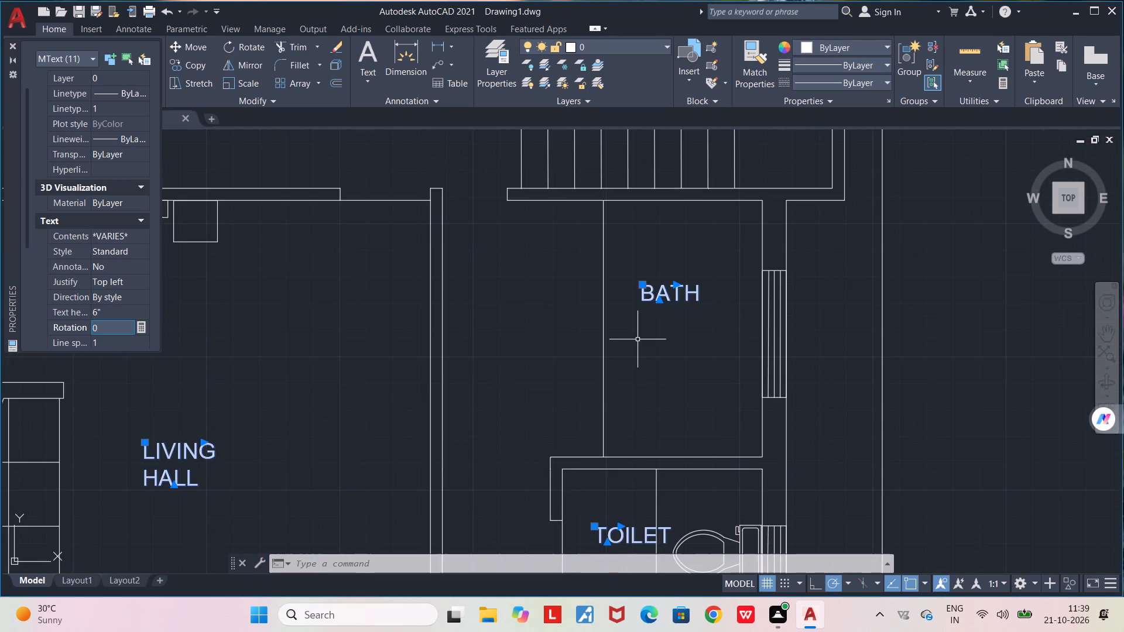
scroll(638, 339, "down", 2)
scroll(621, 435, "up", 2)
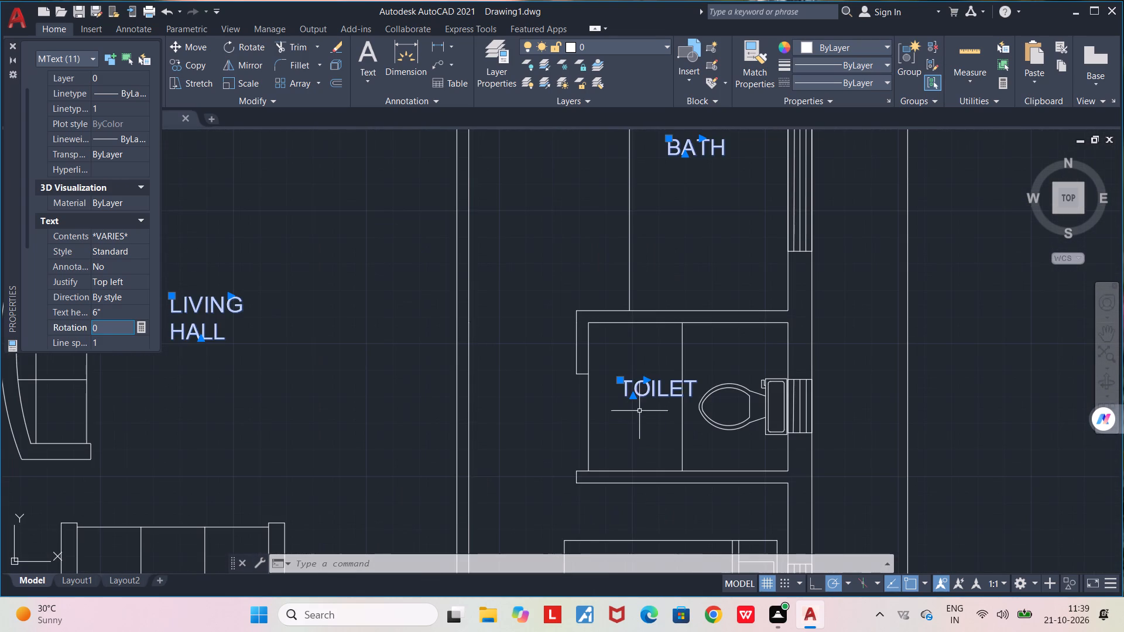
scroll(639, 385, "up", 2)
left_click_drag(638, 380, 620, 370)
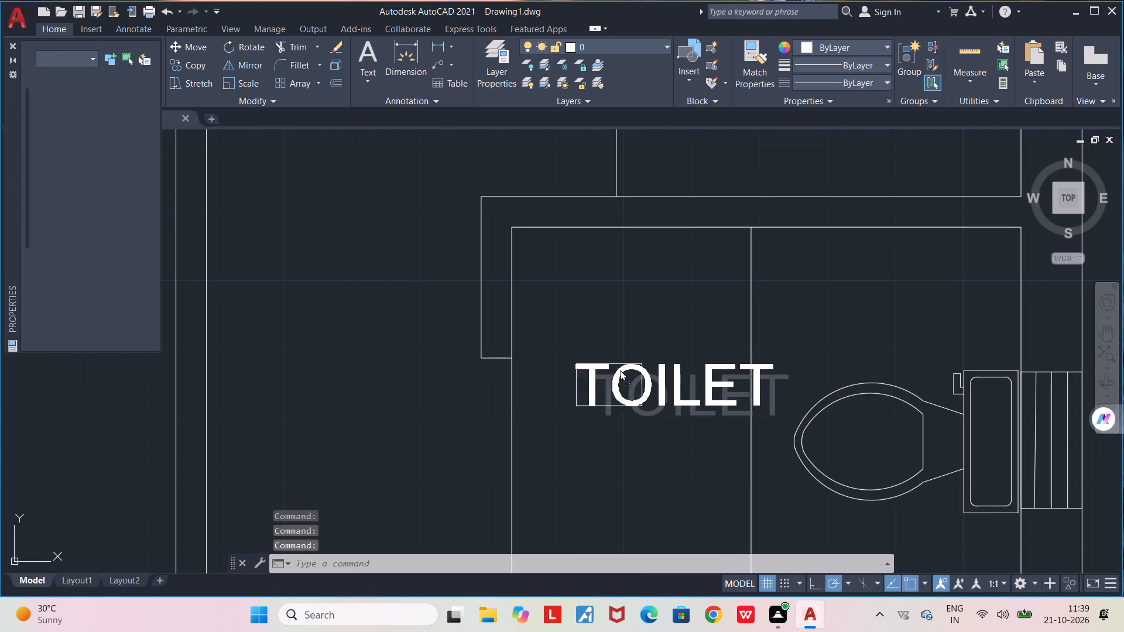
left_click_drag(620, 370, 580, 278)
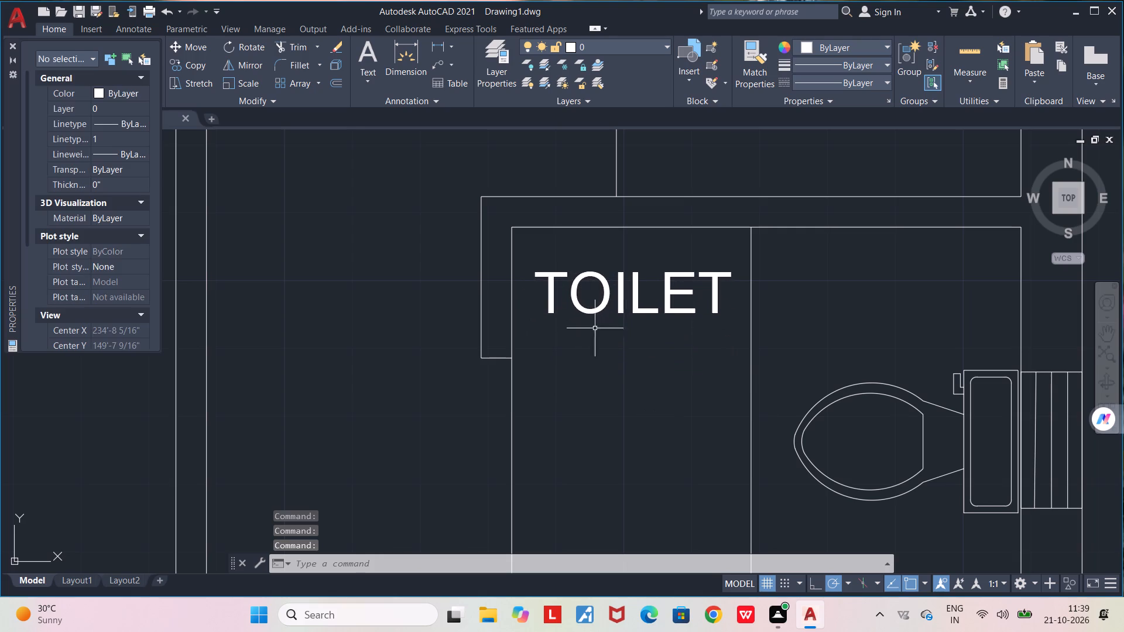
Widen the text frame of the lower BED ROOM label so its text fits on one line.
scroll(602, 344, "down", 1)
scroll(592, 393, "down", 3)
middle_click_drag(561, 399, 536, 274)
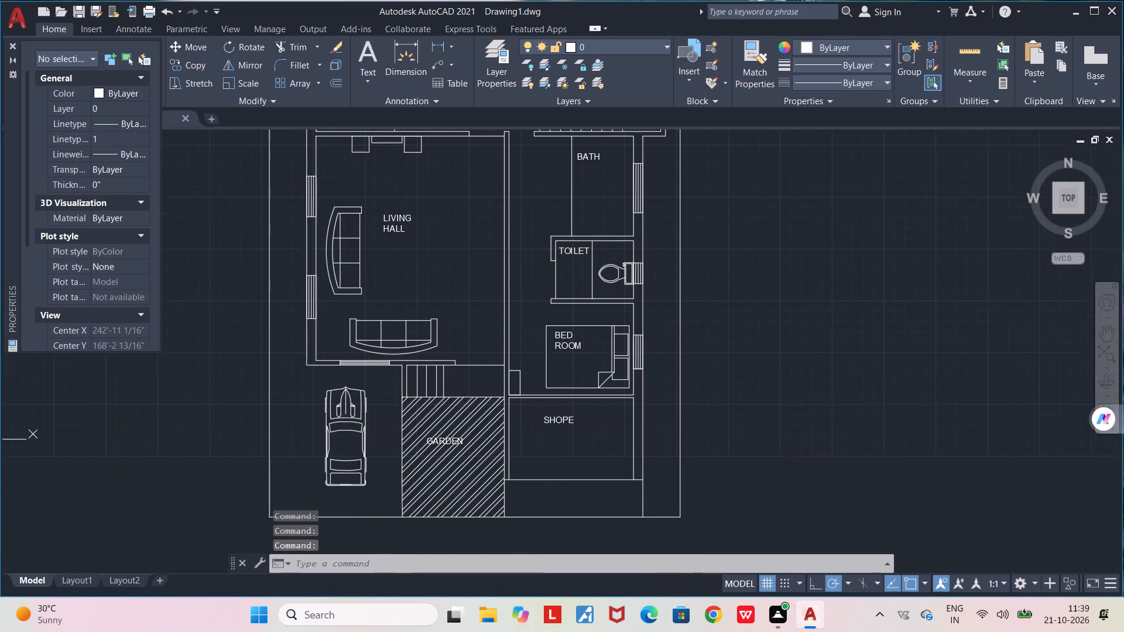
middle_click_drag(536, 274, 536, 274)
left_click(580, 340)
scroll(580, 342, "up", 1)
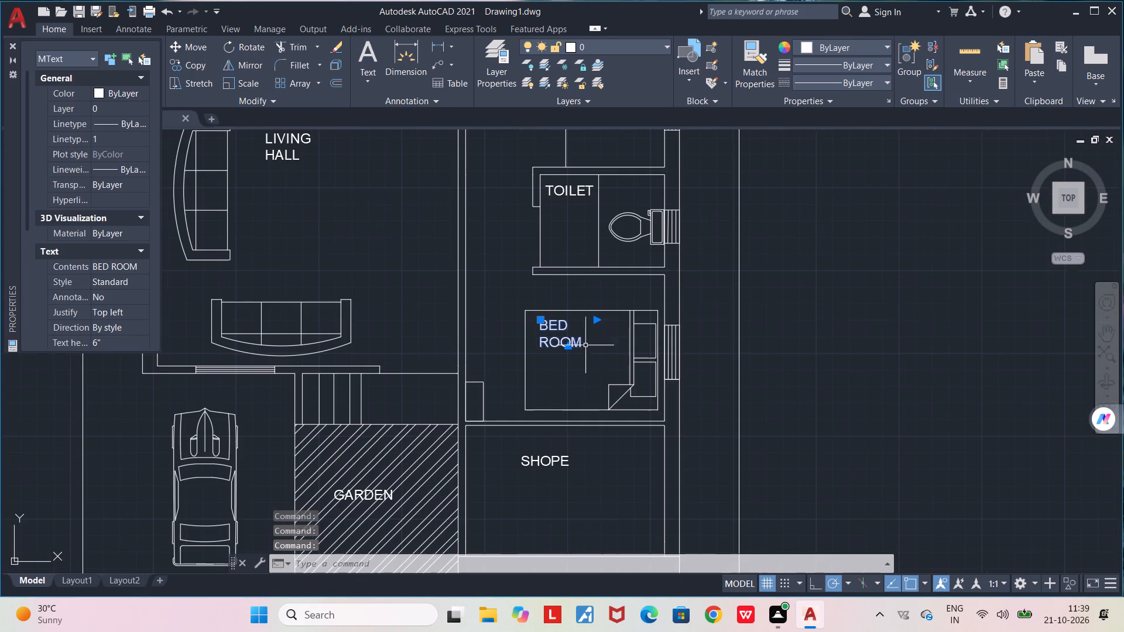
middle_click_drag(604, 339, 561, 359)
left_click_drag(556, 342, 574, 338)
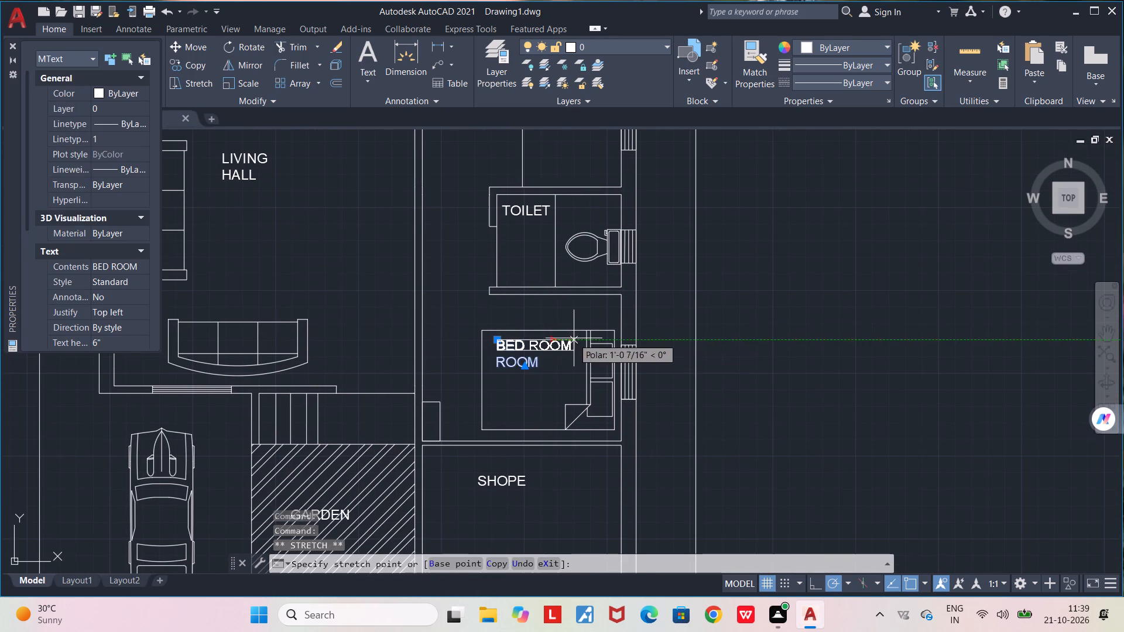
left_click_drag(574, 338, 577, 338)
left_click(578, 346)
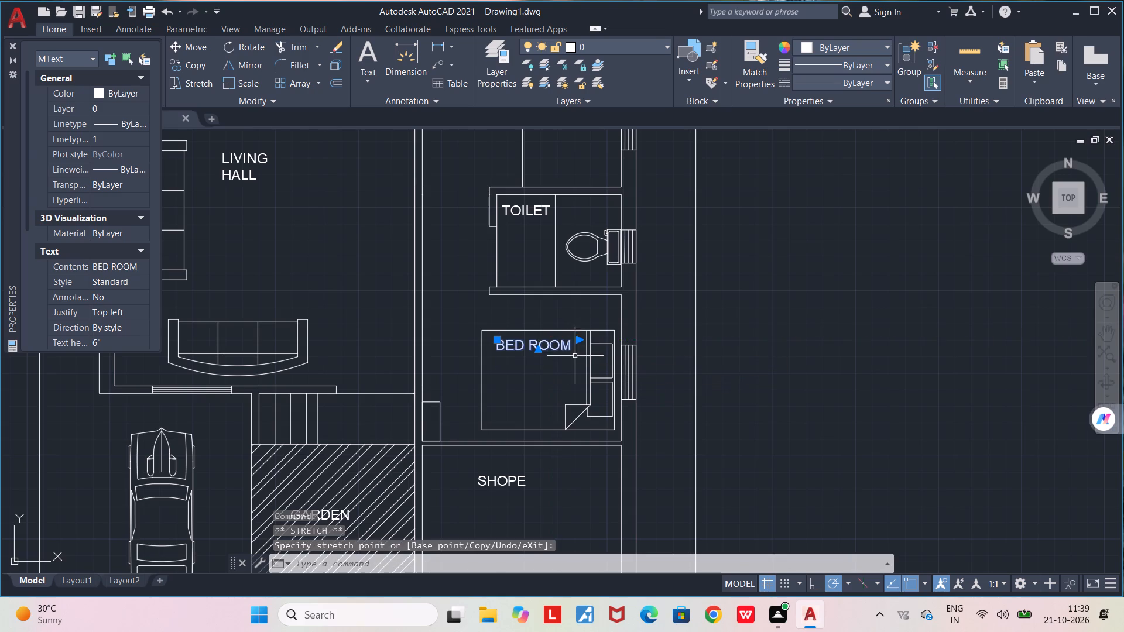
Move the selected SHOPE and lower BED ROOM labels together, down and right, bringing SHOPE near the middle of its room.
middle_click_drag(543, 383, 559, 292)
scroll(559, 292, "down", 2)
left_click(548, 331)
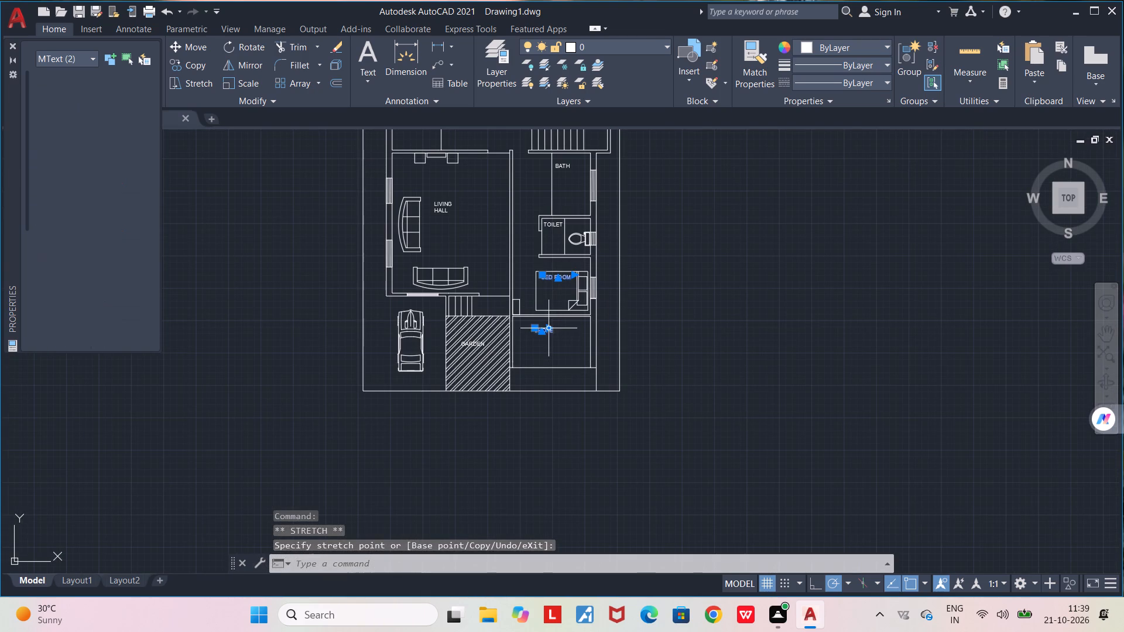
scroll(548, 345, "up", 5)
left_click_drag(515, 198, 558, 263)
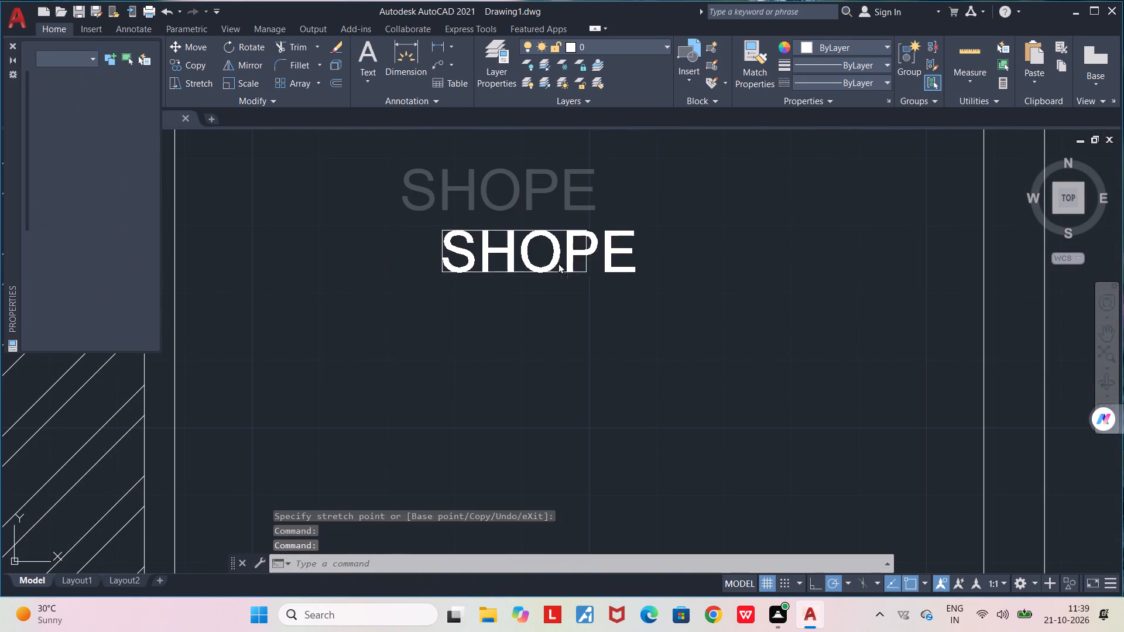
left_click_drag(558, 263, 608, 413)
scroll(606, 406, "down", 3)
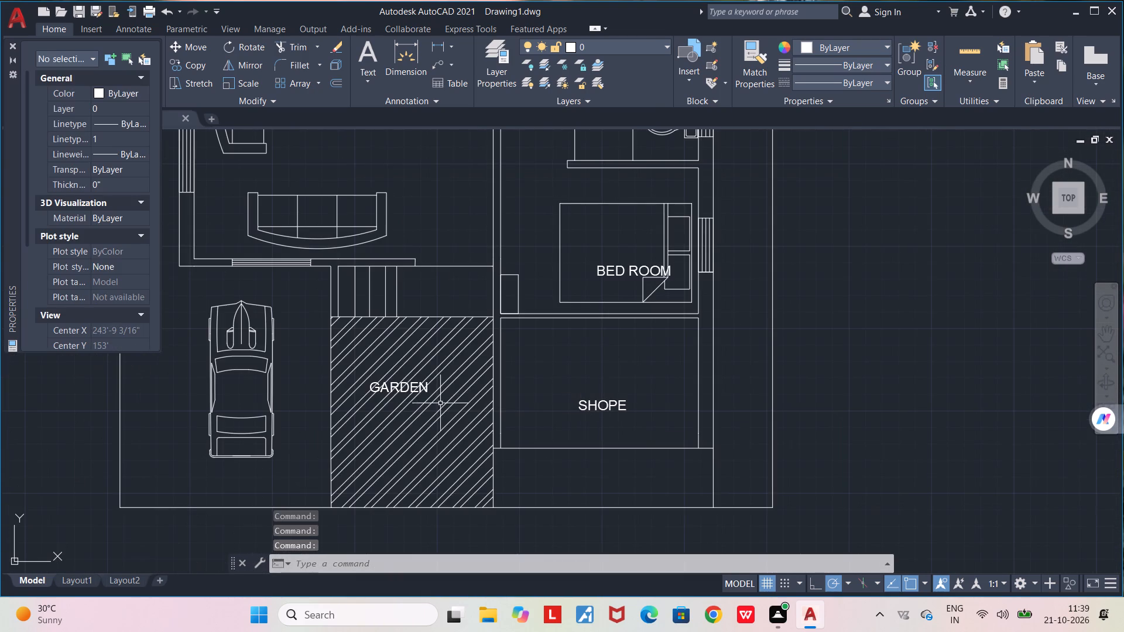
Widen the GARDEN label's text frame past its text and move the label down and right, near the middle of the hatched area.
left_click(412, 388)
scroll(414, 393, "up", 2)
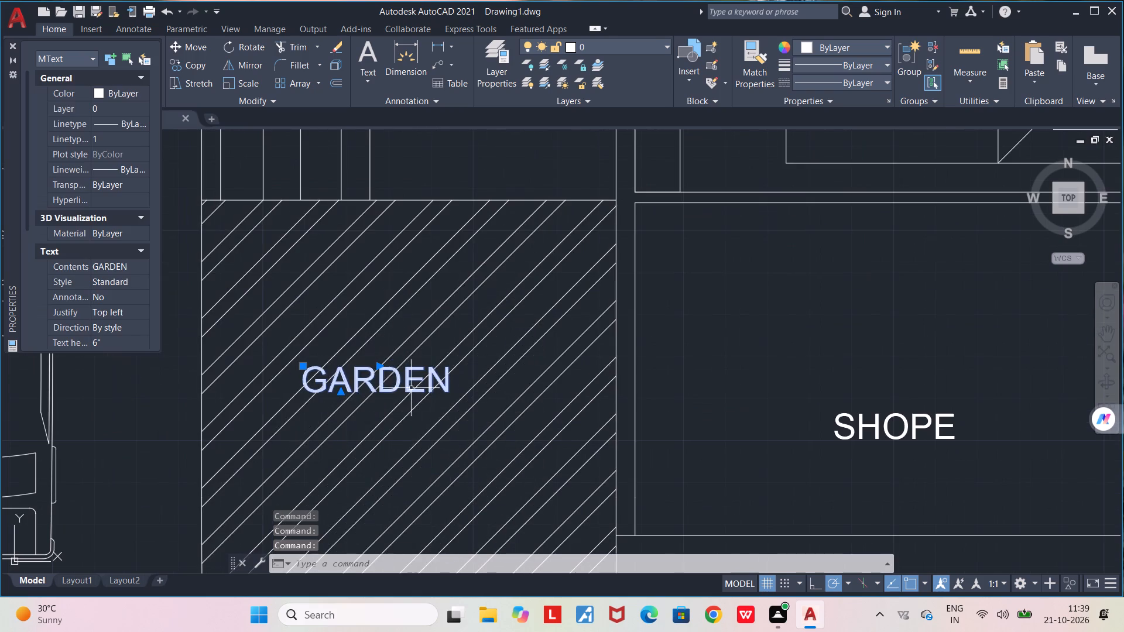
left_click_drag(381, 365, 472, 372)
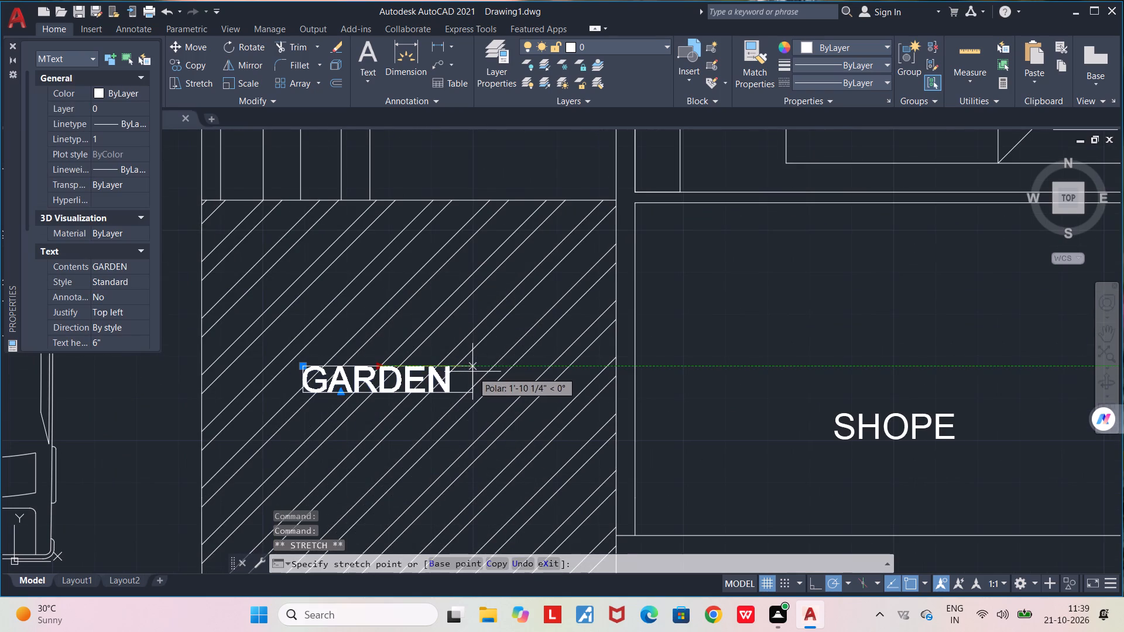
left_click(472, 371)
scroll(469, 373, "down", 2)
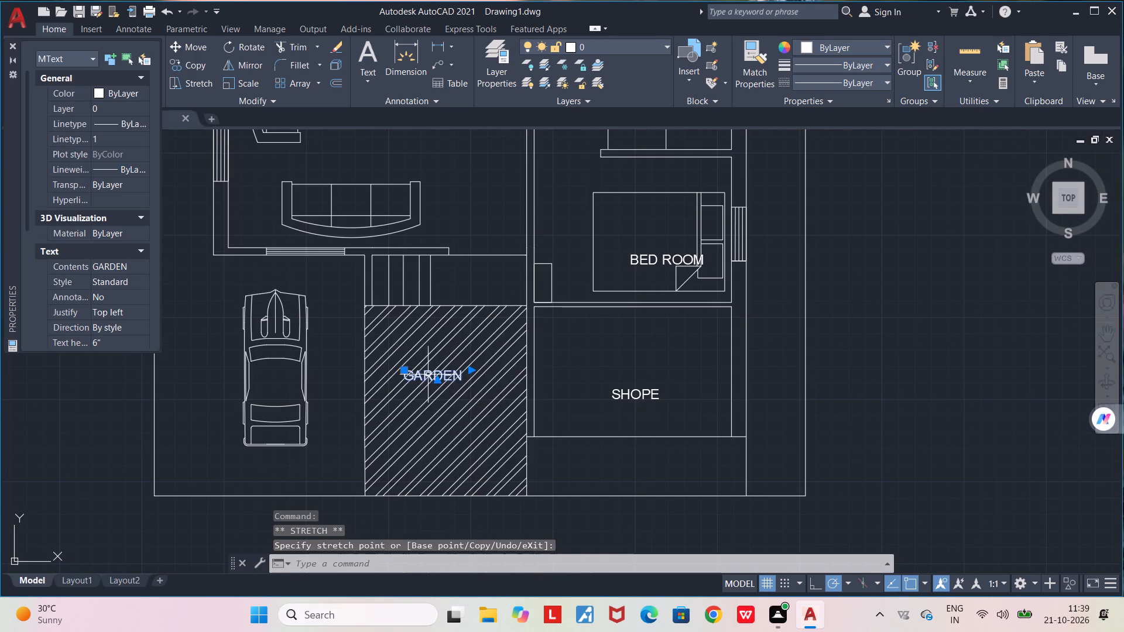
left_click_drag(428, 374, 437, 406)
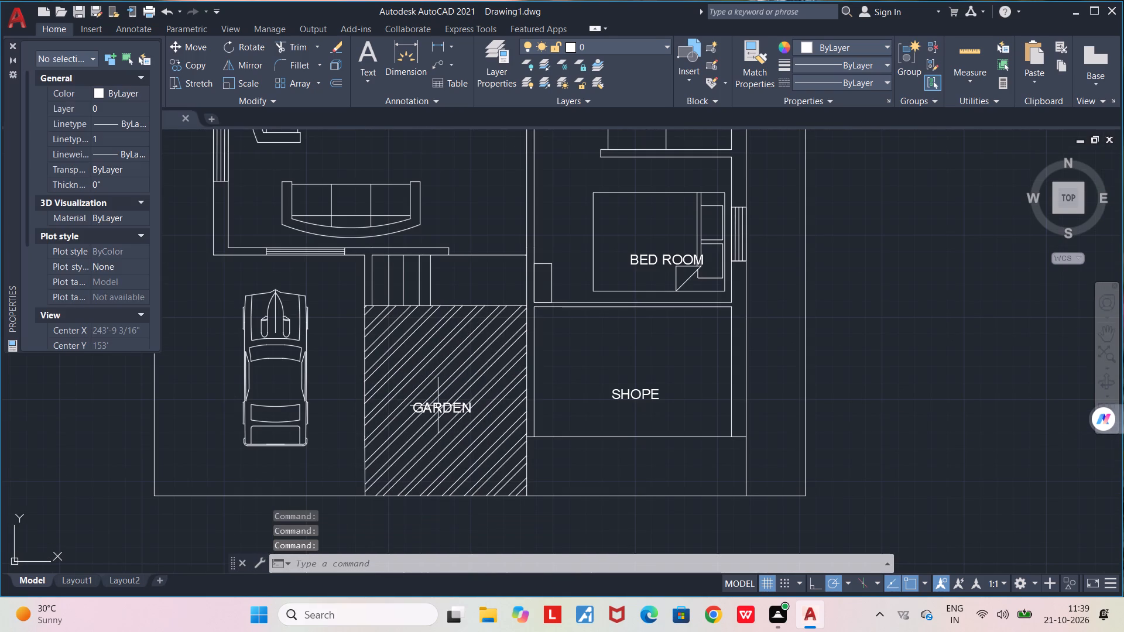
Widen the LIVING HALL label's frame so the text fits on one line, and move it down toward the middle of the hall.
scroll(438, 414, "down", 3)
scroll(417, 323, "up", 3)
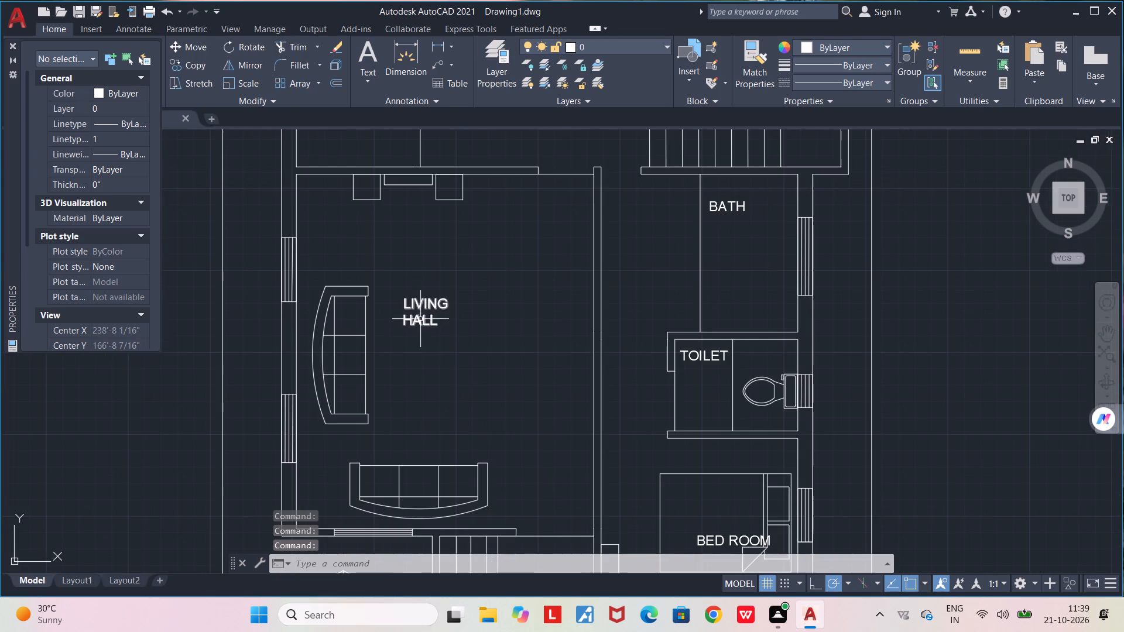
left_click(423, 304)
left_click_drag(440, 301, 489, 304)
left_click(493, 306)
middle_click_drag(492, 328, 491, 332)
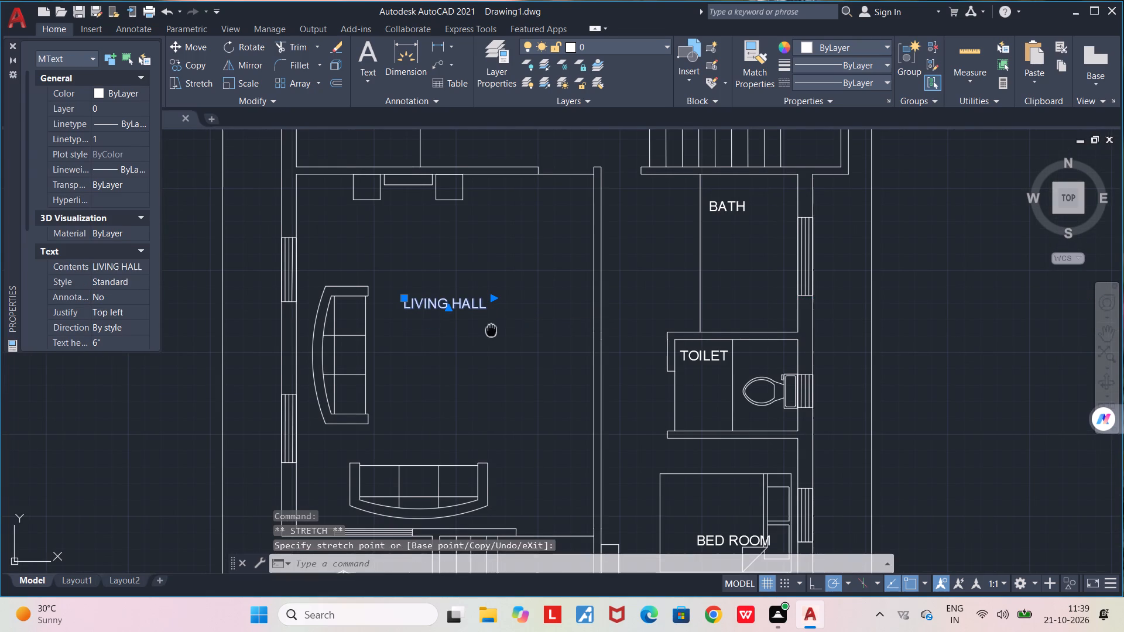
middle_click_drag(491, 332, 490, 344)
left_click_drag(465, 318, 468, 360)
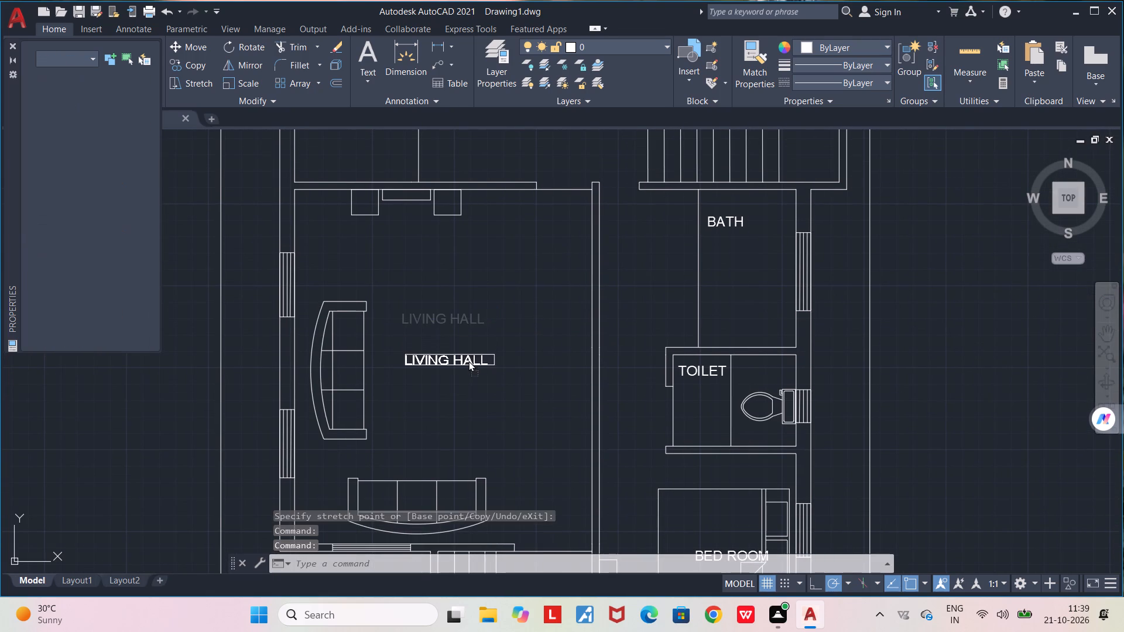
left_click_drag(468, 360, 473, 376)
Move the POOJA label down and slightly right to the middle of the pooja room.
scroll(470, 373, "down", 2)
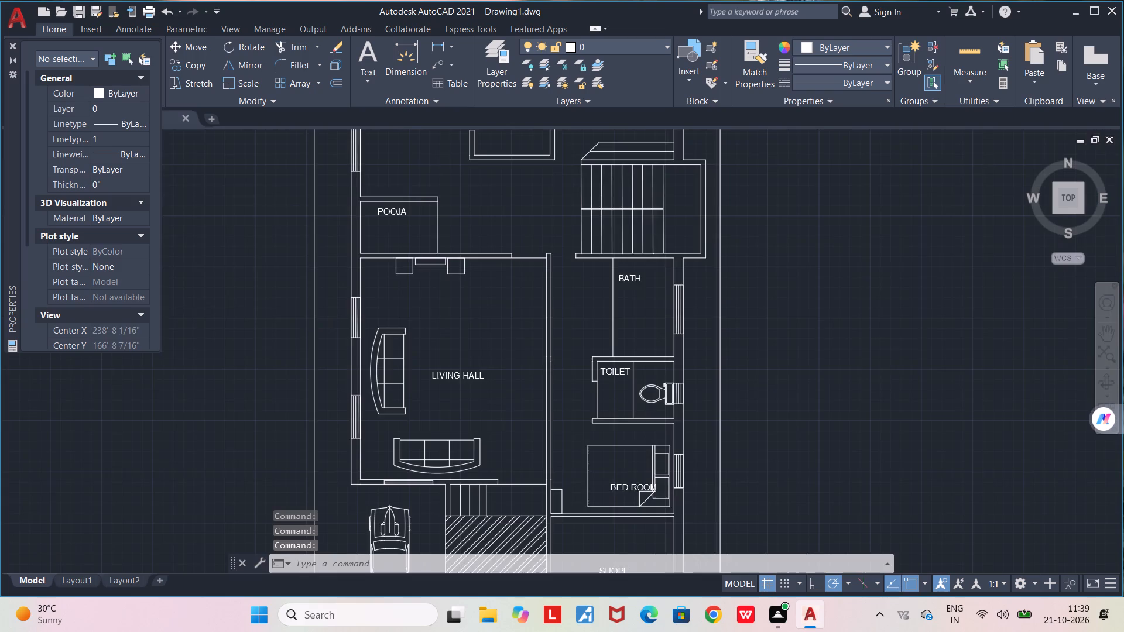
middle_click_drag(472, 338, 452, 383)
scroll(399, 325, "up", 3)
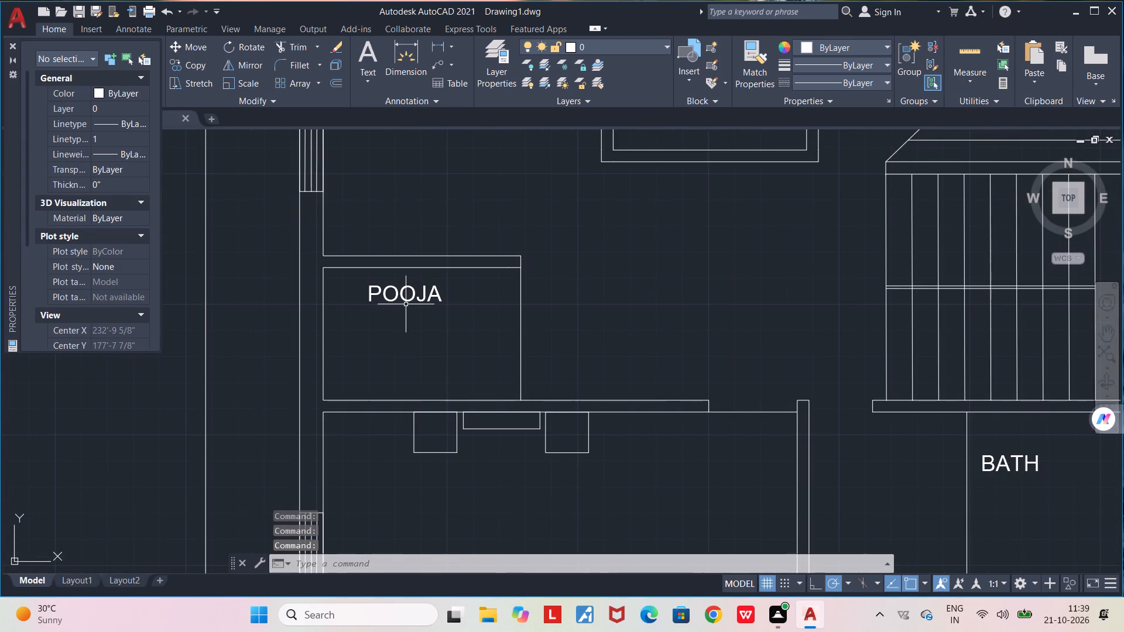
left_click(408, 298)
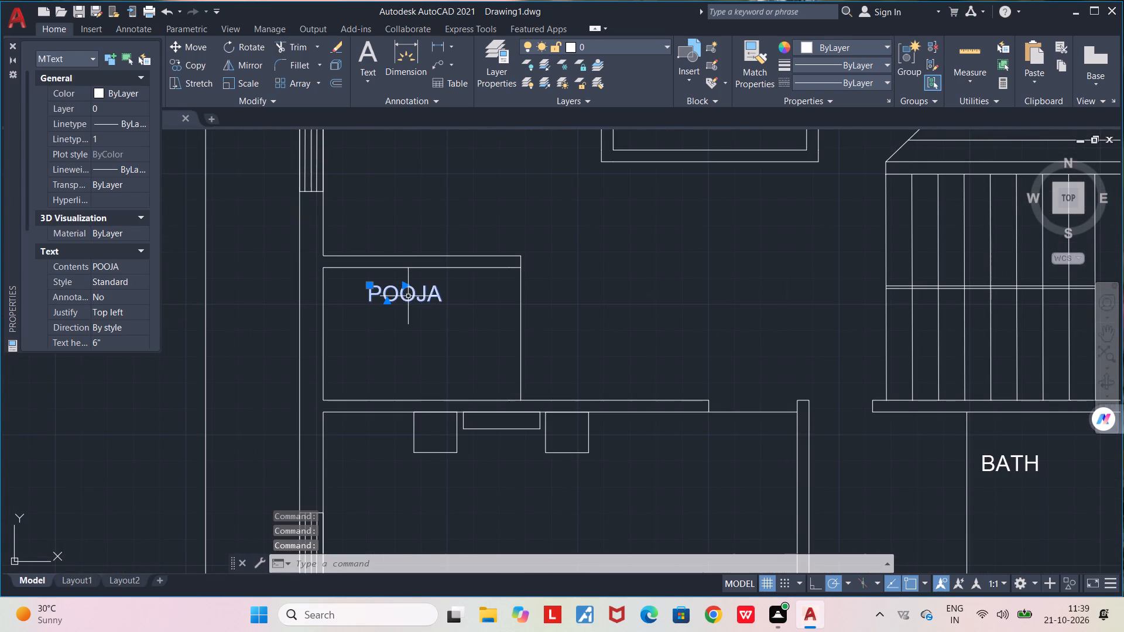
left_click_drag(408, 301, 421, 336)
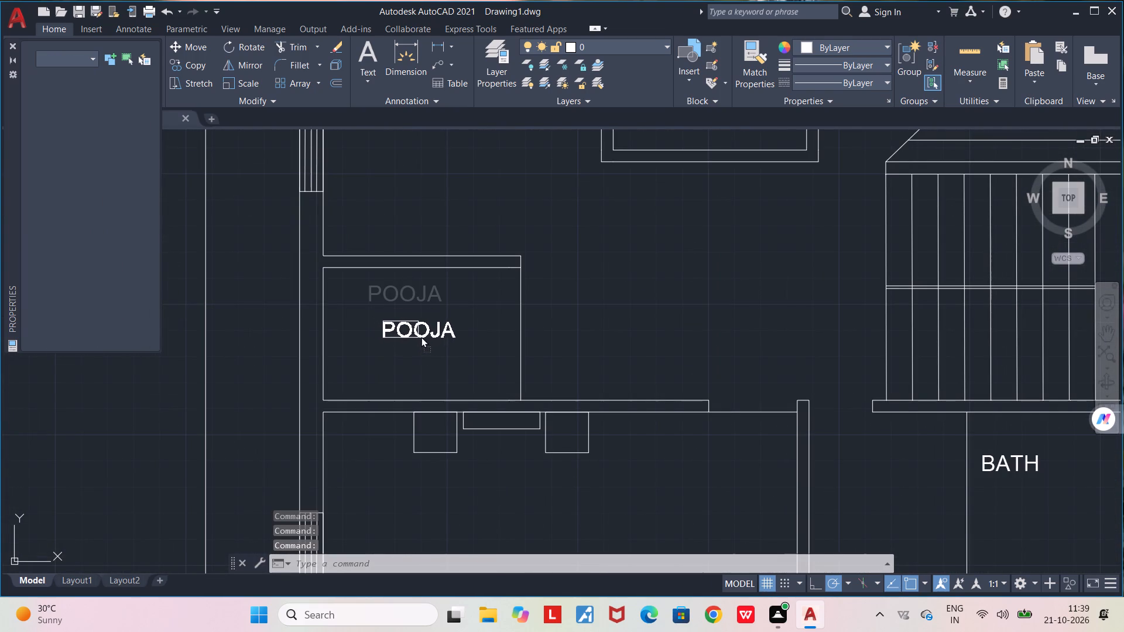
left_click_drag(421, 336, 420, 336)
Move the STORE label off the wall below the upper toilet, down to the middle of the store room.
scroll(447, 338, "down", 2)
middle_click_drag(462, 253, 455, 284)
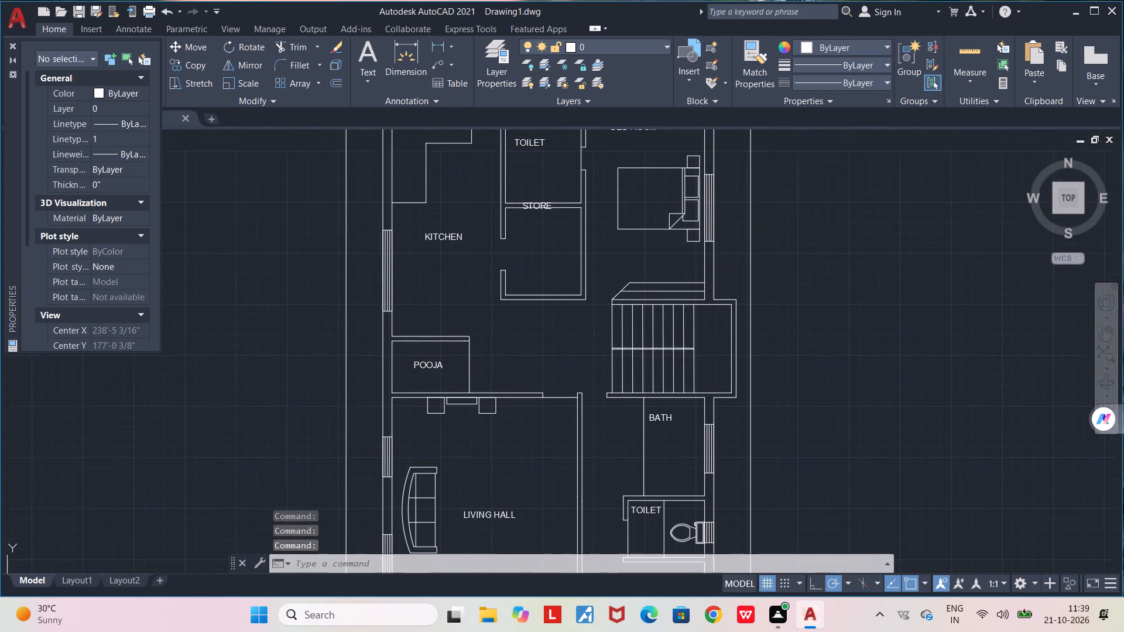
middle_click_drag(455, 284, 419, 364)
scroll(513, 290, "up", 2)
left_click(499, 284)
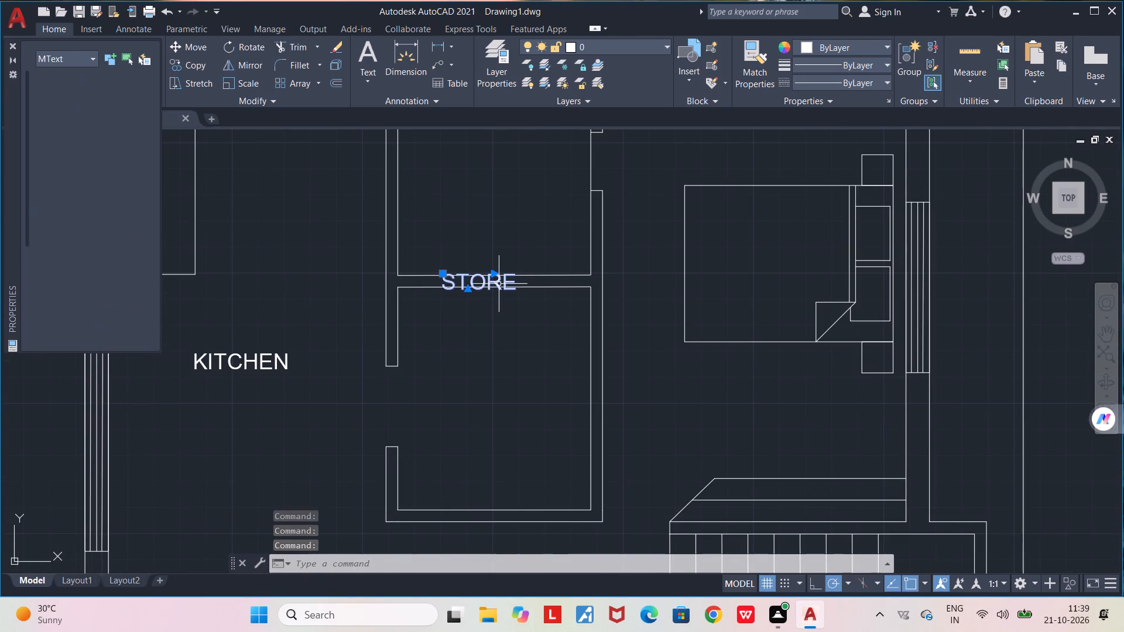
left_click_drag(483, 277, 494, 363)
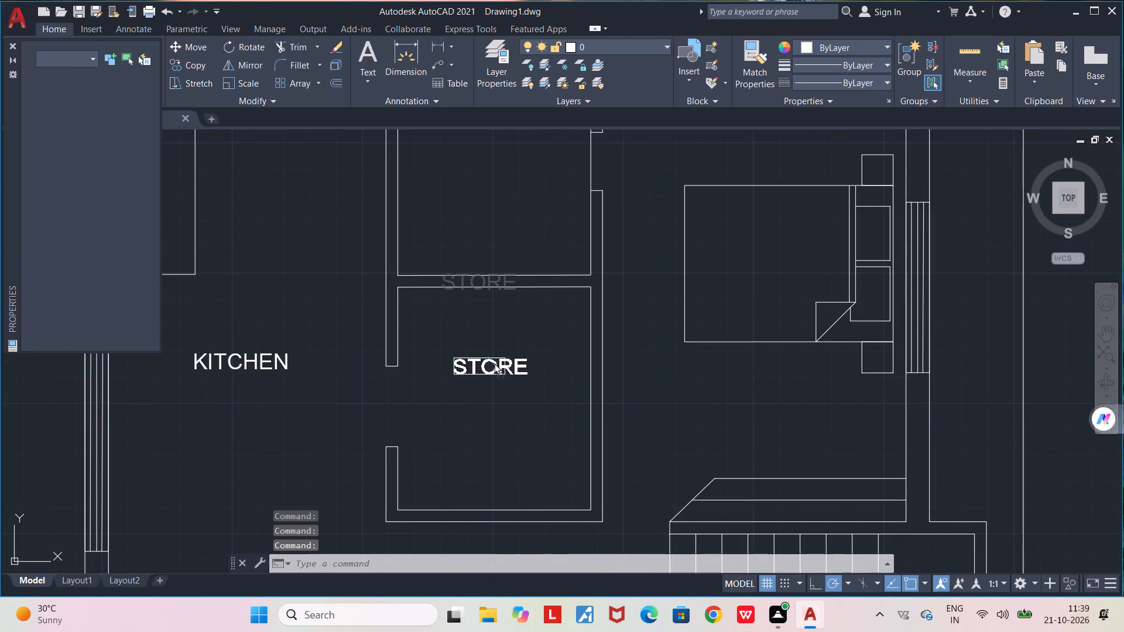
left_click_drag(494, 363, 496, 403)
Move the upper BED ROOM label down from the window wall into the clear space just above the bed.
scroll(496, 400, "down", 5)
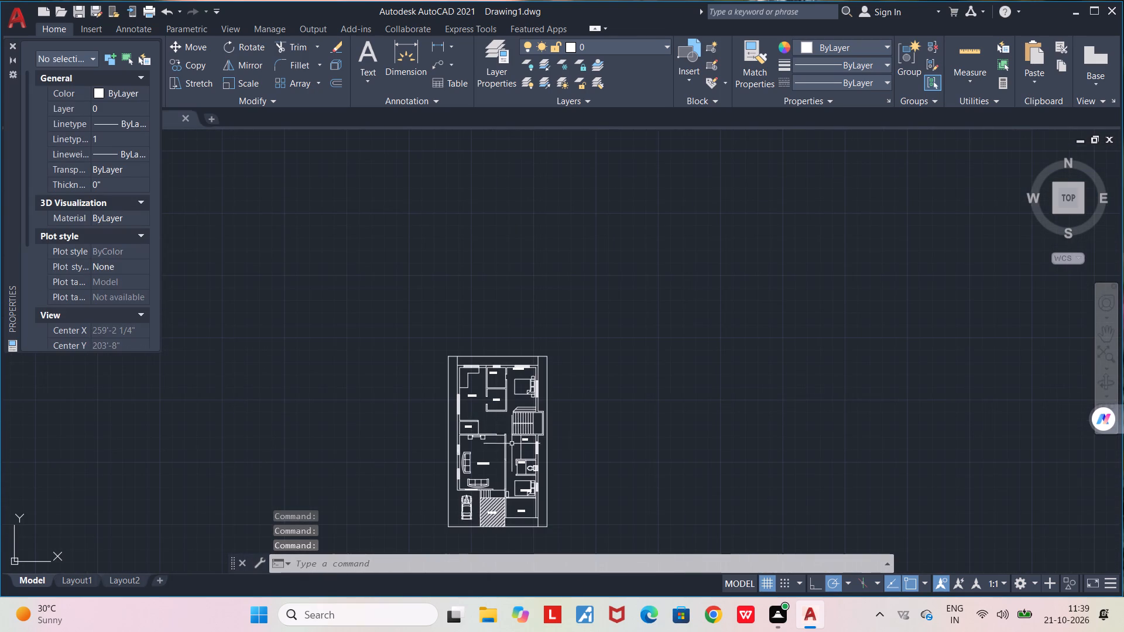
scroll(512, 367, "up", 4)
left_click(546, 382)
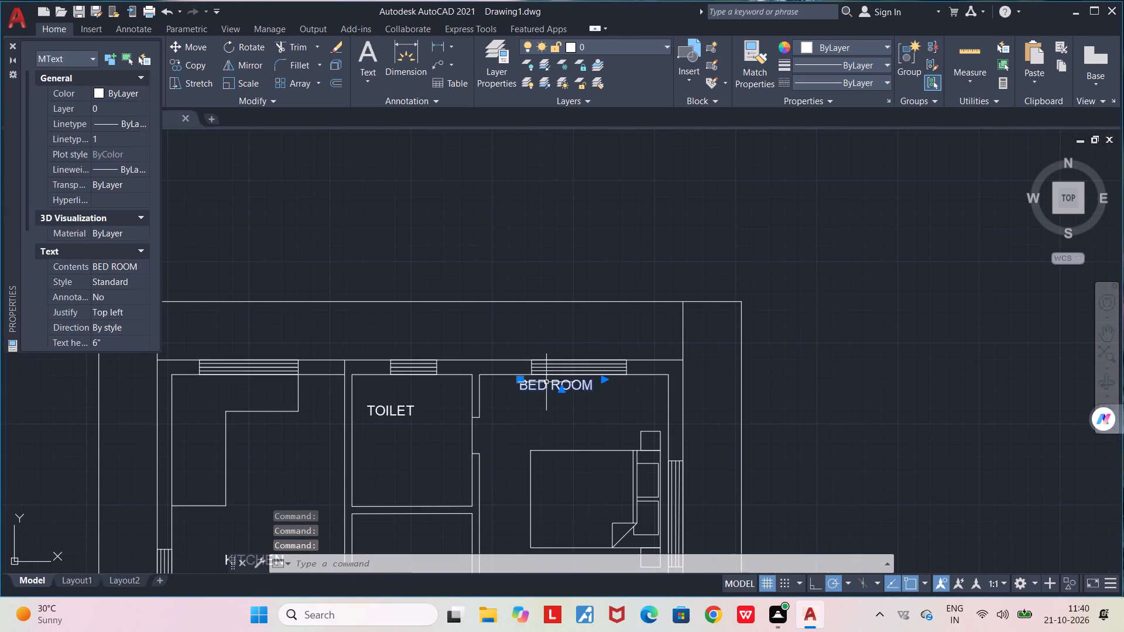
left_click_drag(554, 384, 557, 417)
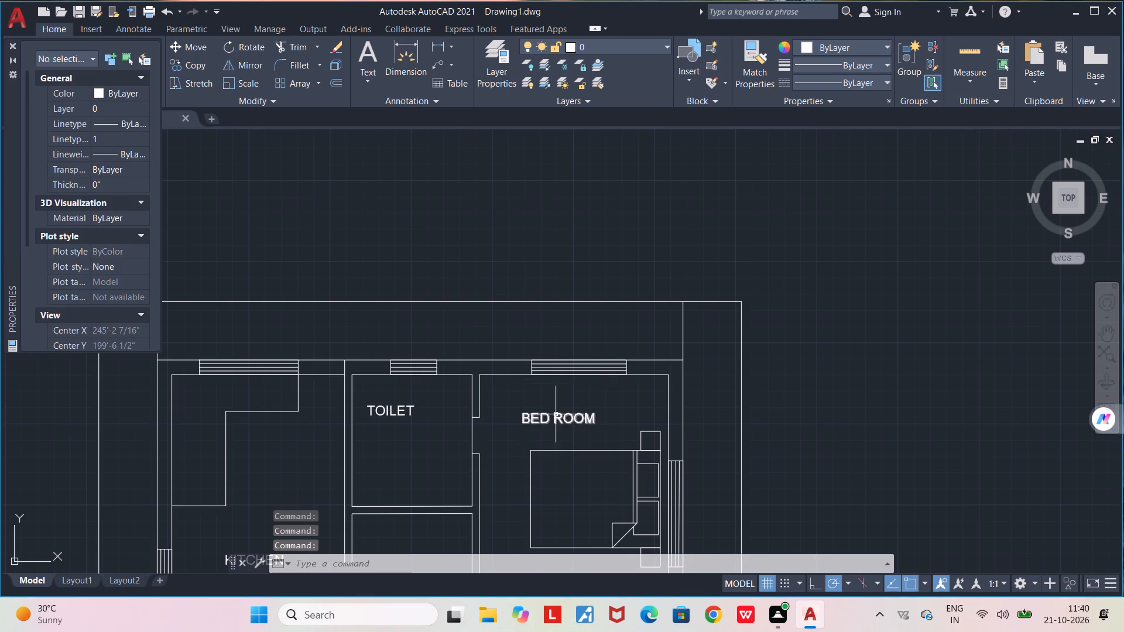
Move the upper TOILET label down and slightly right to the middle of its room beside the upper bedroom.
scroll(556, 414, "down", 1)
left_click(464, 411)
left_click_drag(448, 409, 459, 435)
Move the BATH label down and right to the middle of the bathroom below the staircase.
scroll(459, 435, "down", 2)
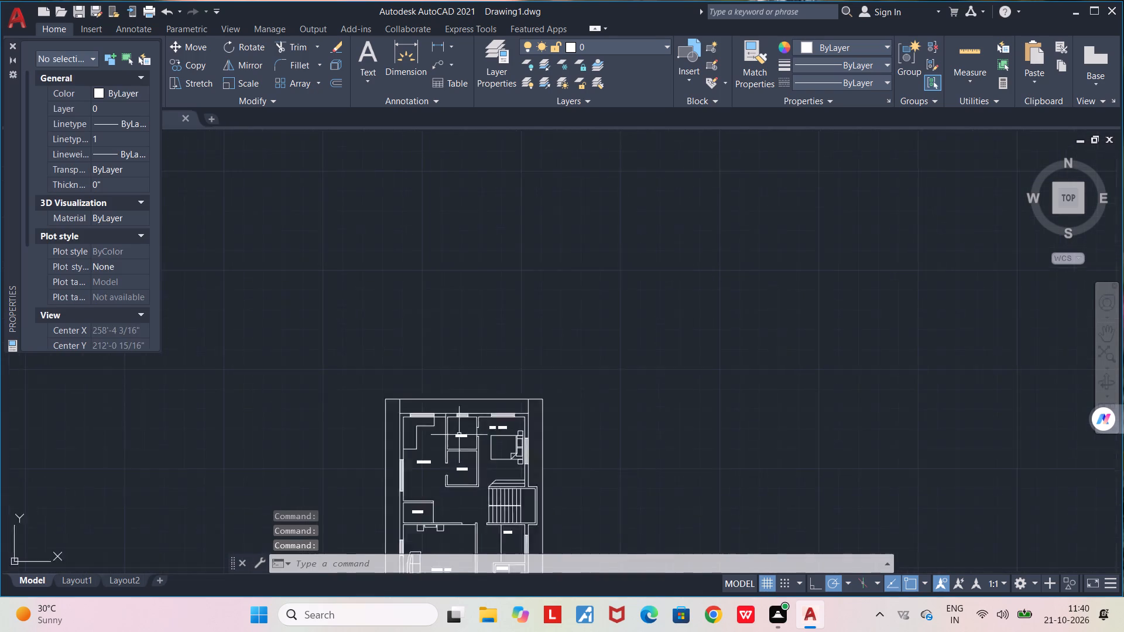
scroll(459, 435, "down", 1)
middle_click_drag(477, 473, 484, 403)
scroll(482, 408, "up", 3)
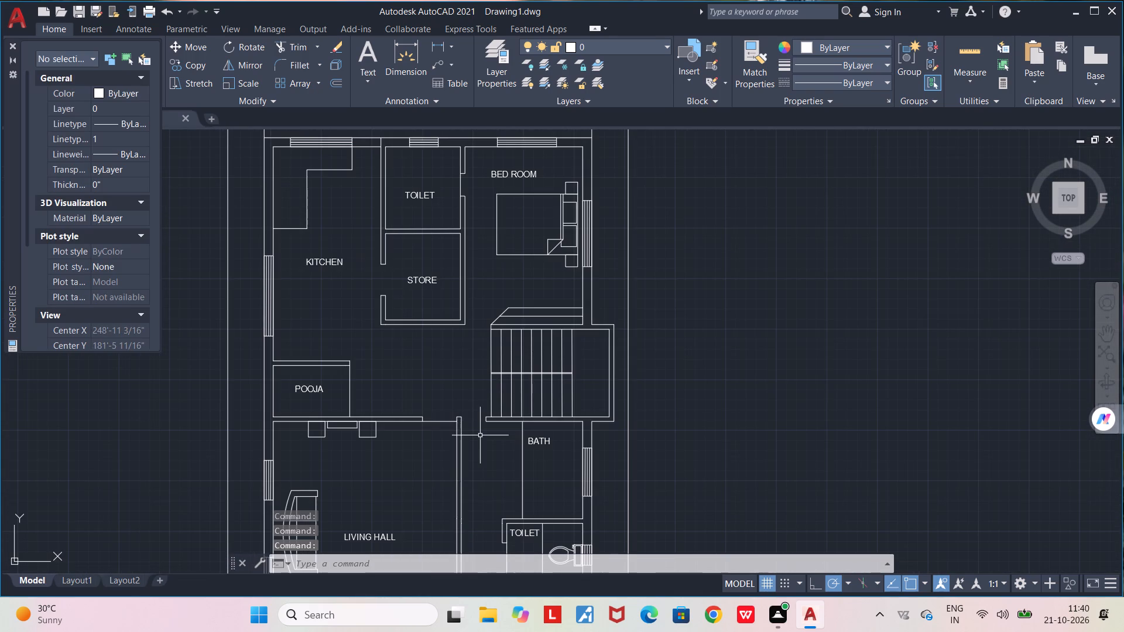
left_click(536, 442)
left_click_drag(534, 437, 548, 476)
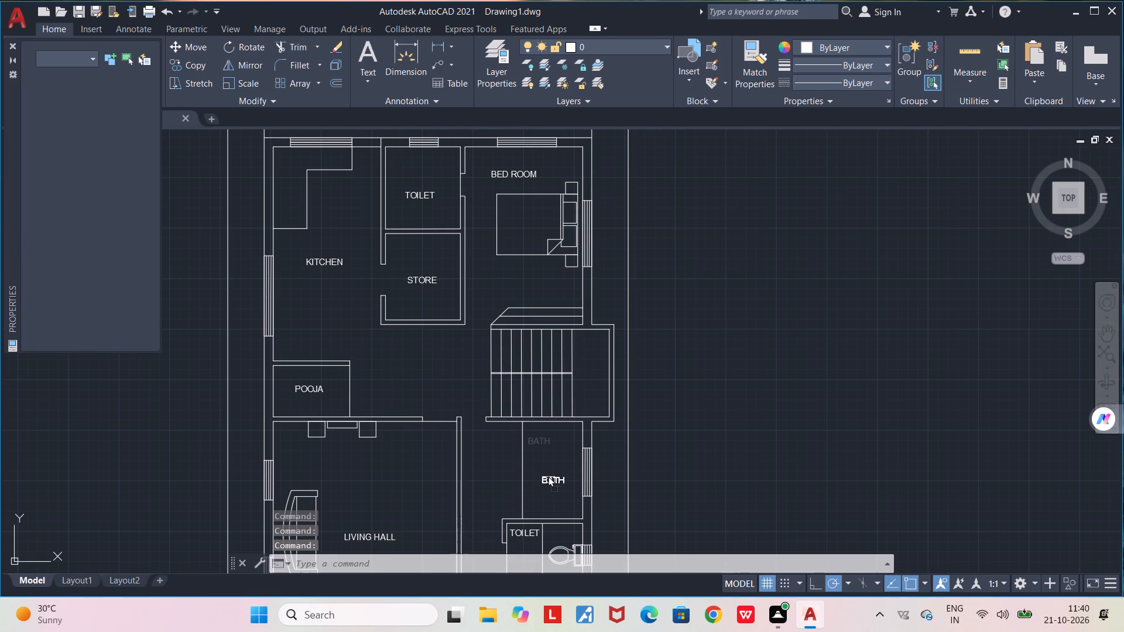
left_click_drag(548, 476, 548, 469)
middle_click_drag(537, 493, 561, 405)
scroll(561, 404, "down", 2)
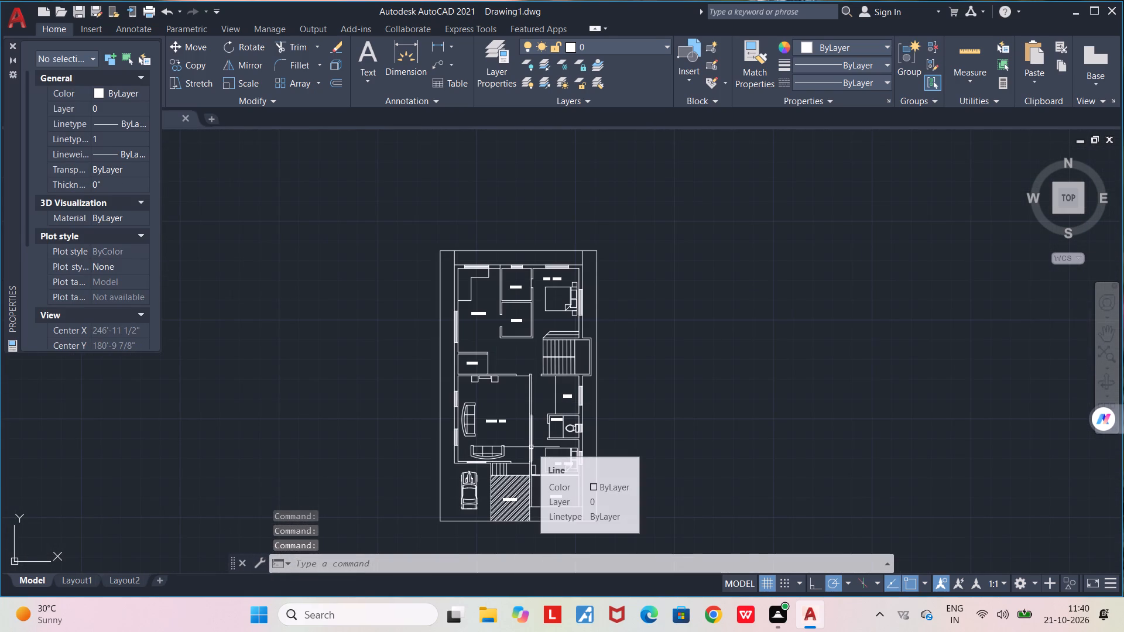
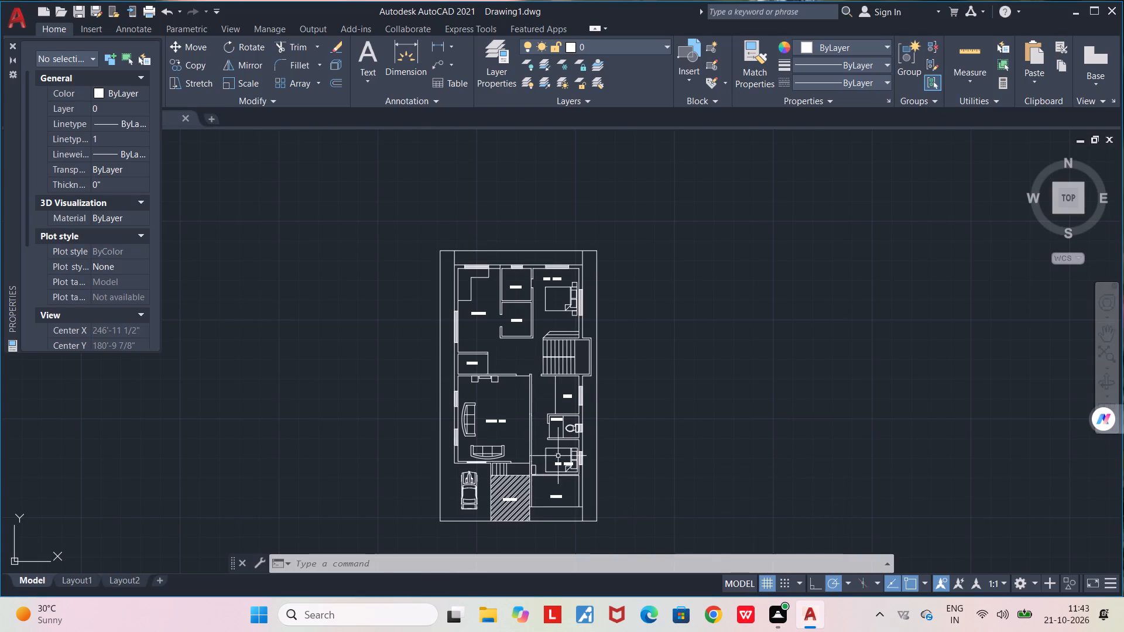
Add the multiline text GROUND FLOOR as a title below the plan's bottom boundary.
scroll(526, 487, "up", 2)
scroll(526, 487, "down", 3)
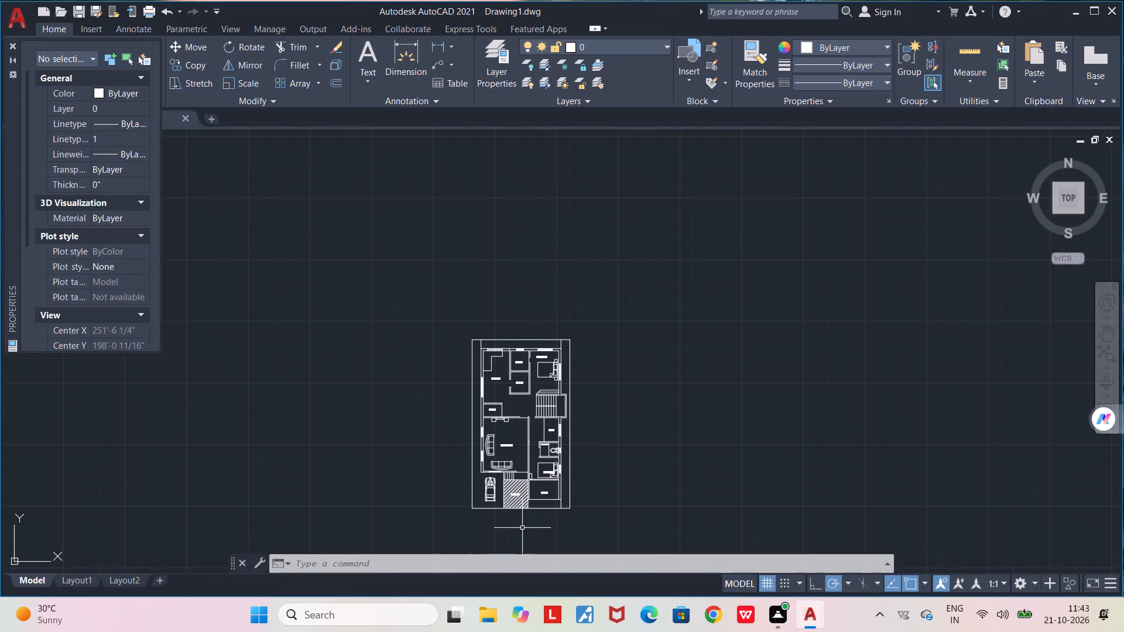
middle_click_drag(522, 528, 523, 446)
scroll(512, 469, "up", 3)
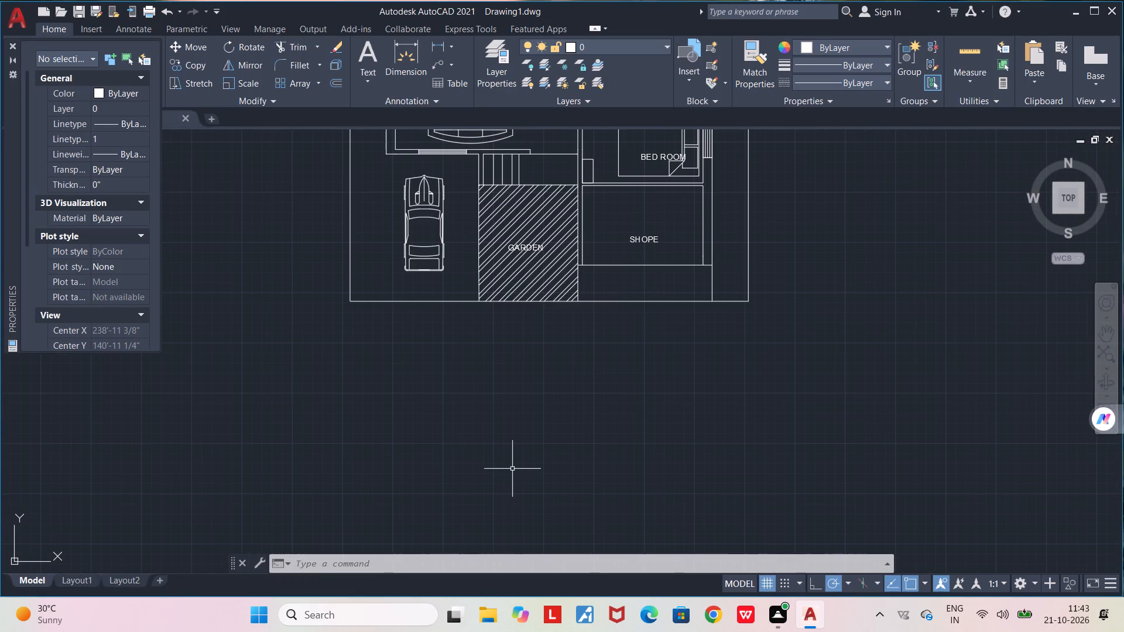
left_click(361, 51)
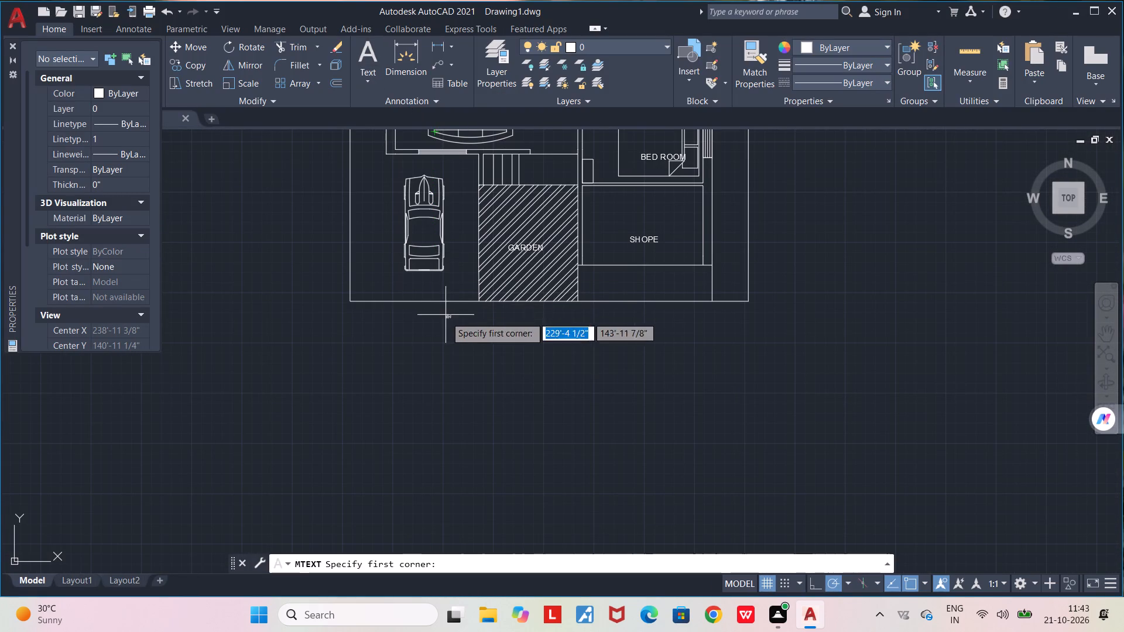
left_click(443, 344)
left_click(568, 352)
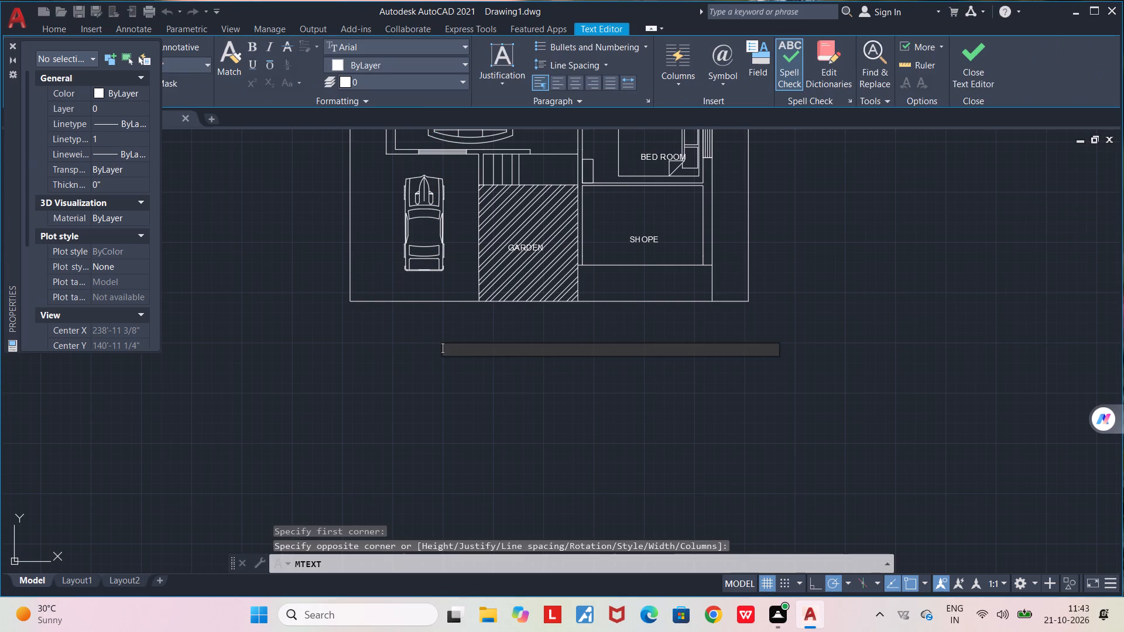
type("GROUND")
key("space")
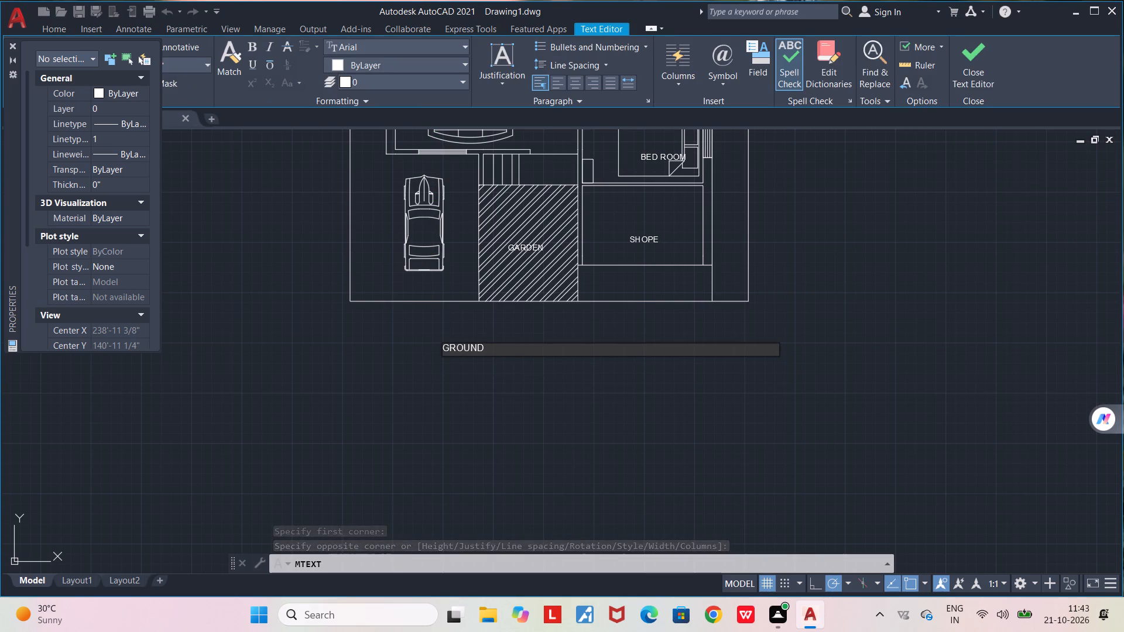
type("FLOOR")
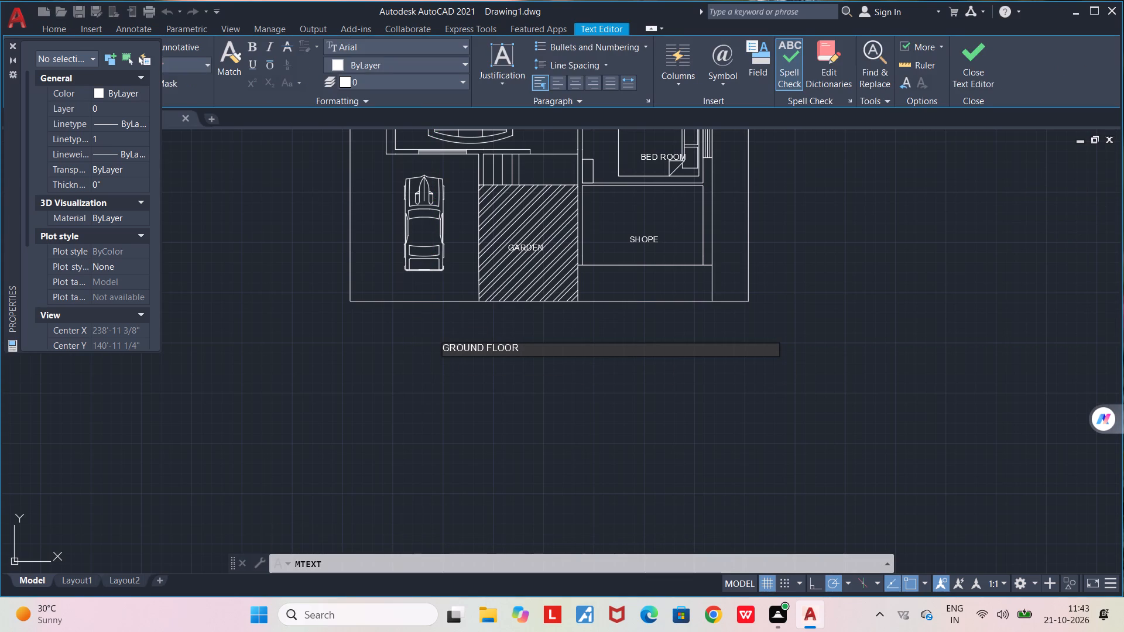
left_click(579, 497)
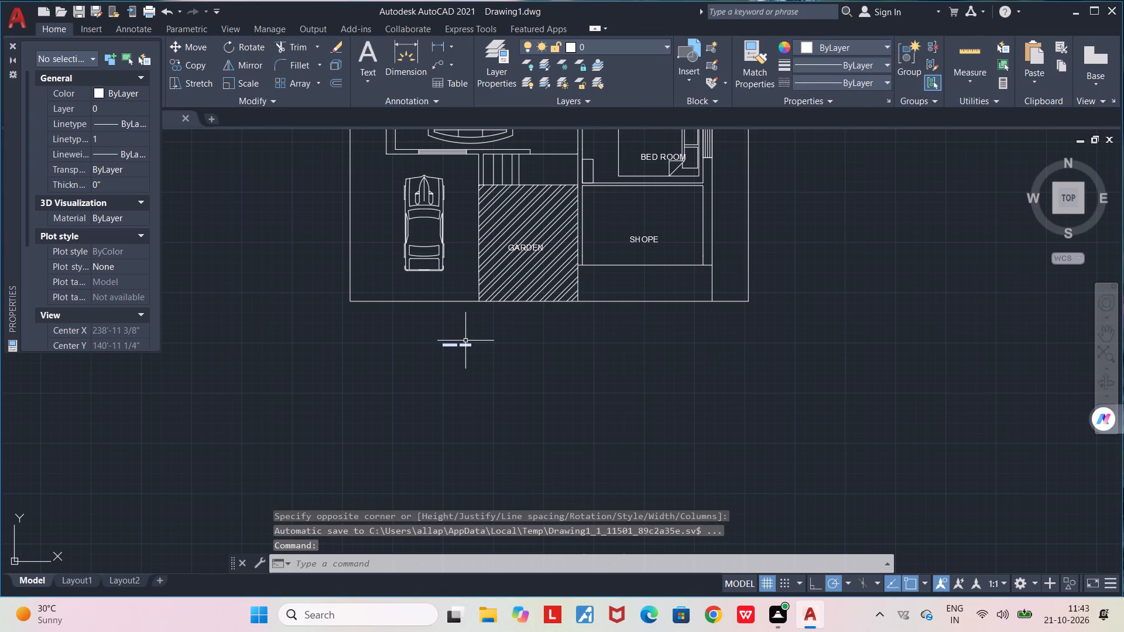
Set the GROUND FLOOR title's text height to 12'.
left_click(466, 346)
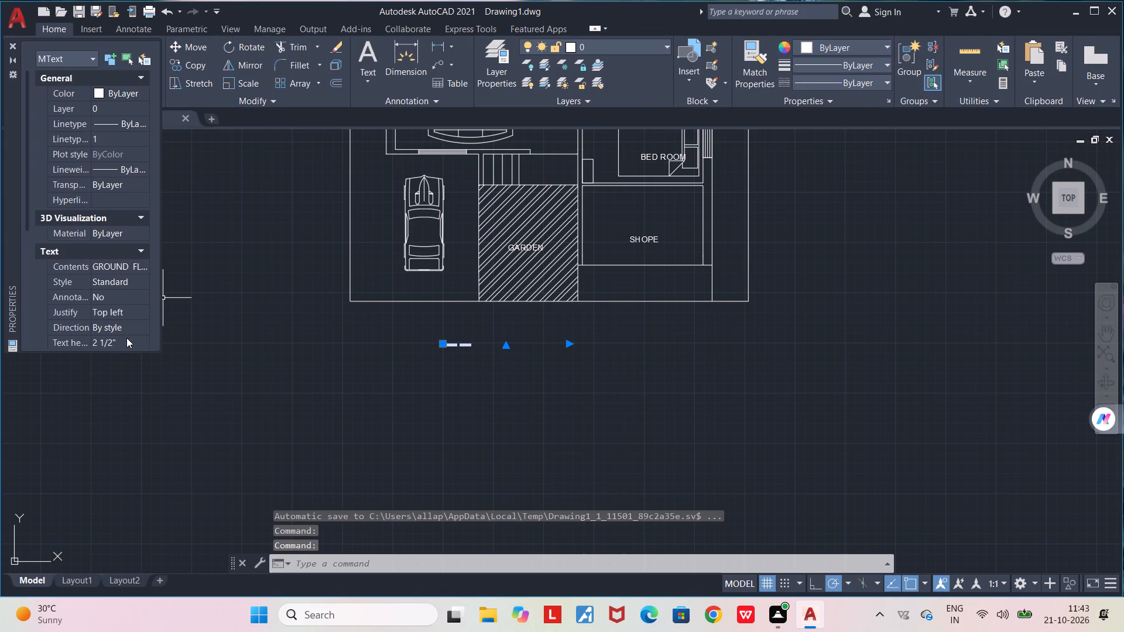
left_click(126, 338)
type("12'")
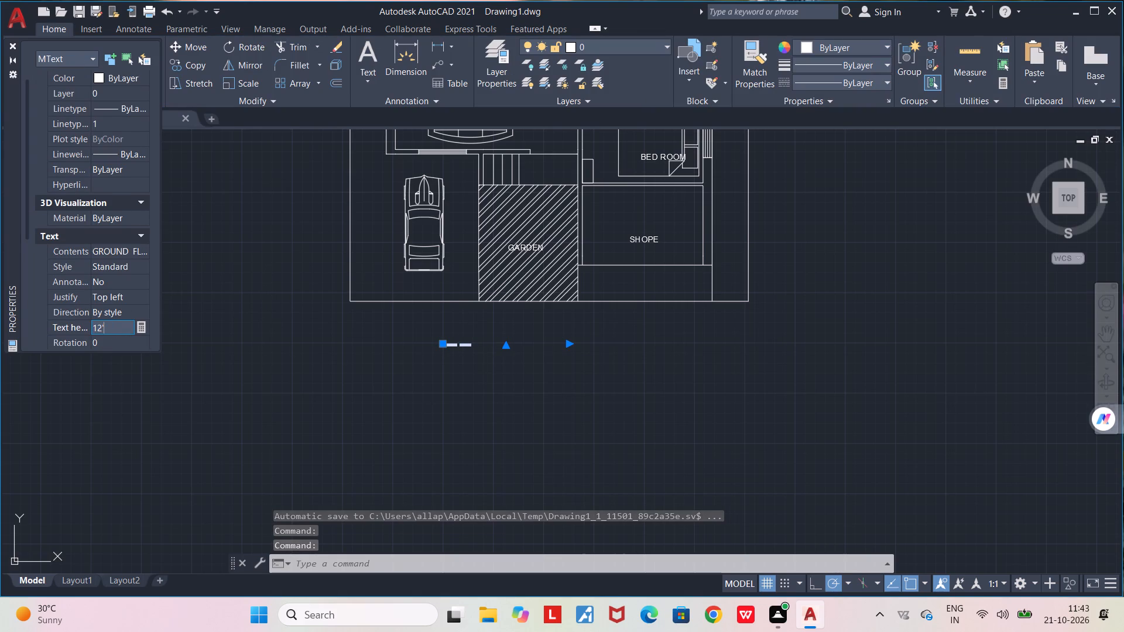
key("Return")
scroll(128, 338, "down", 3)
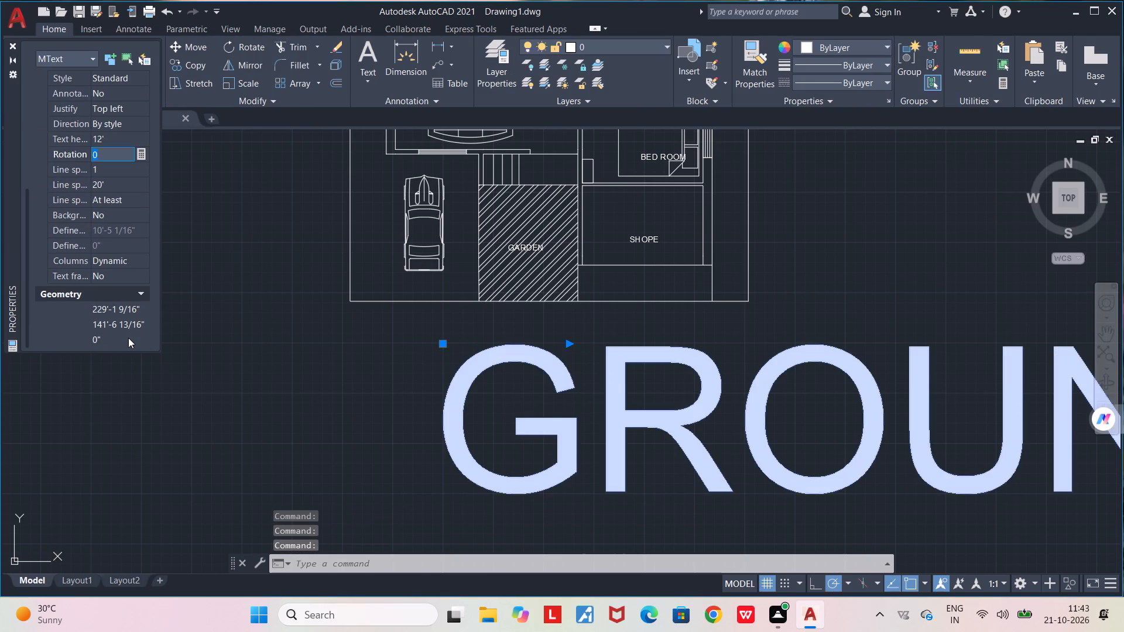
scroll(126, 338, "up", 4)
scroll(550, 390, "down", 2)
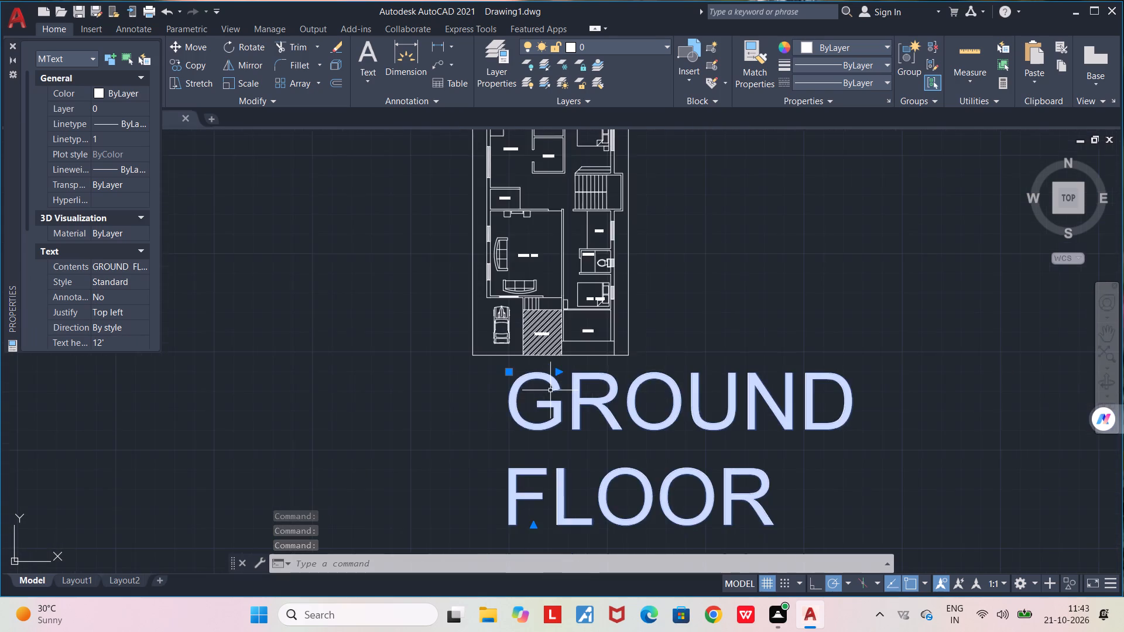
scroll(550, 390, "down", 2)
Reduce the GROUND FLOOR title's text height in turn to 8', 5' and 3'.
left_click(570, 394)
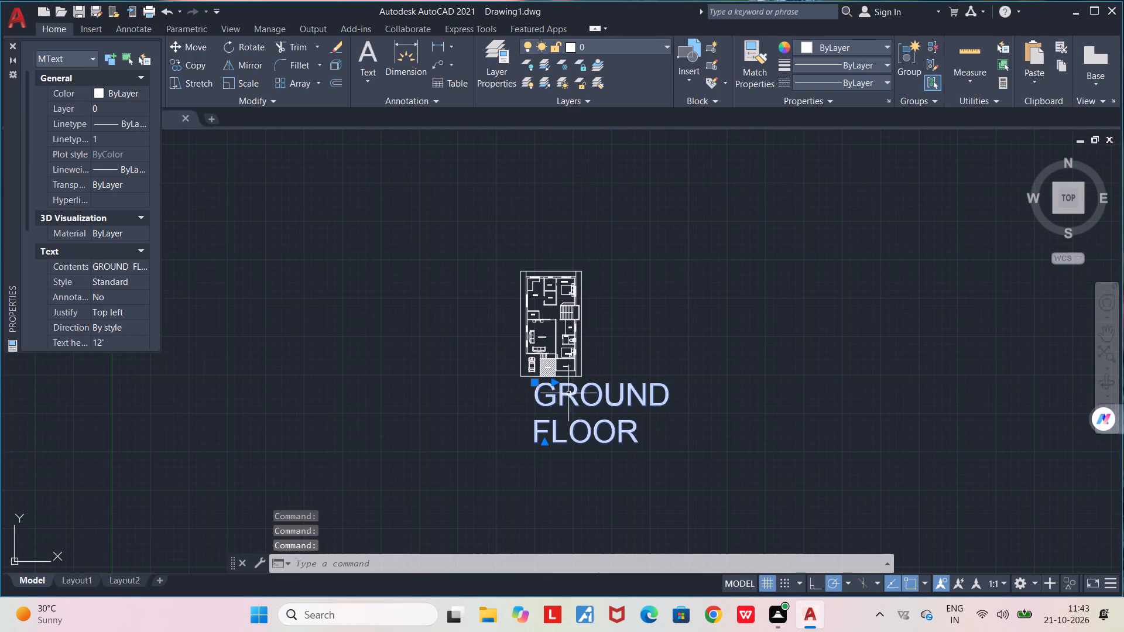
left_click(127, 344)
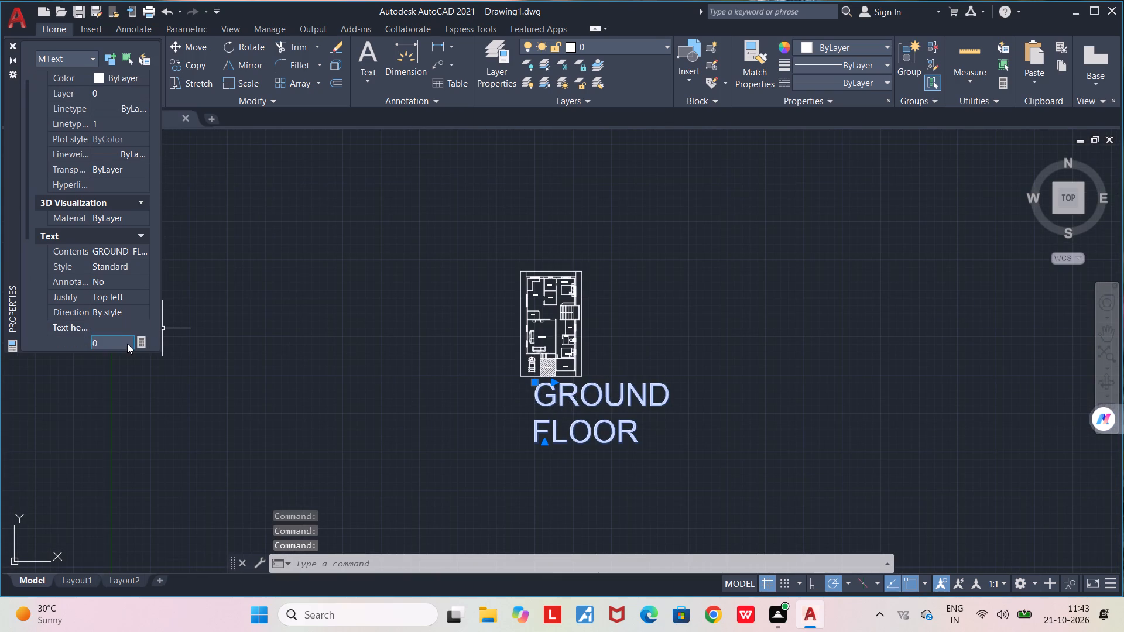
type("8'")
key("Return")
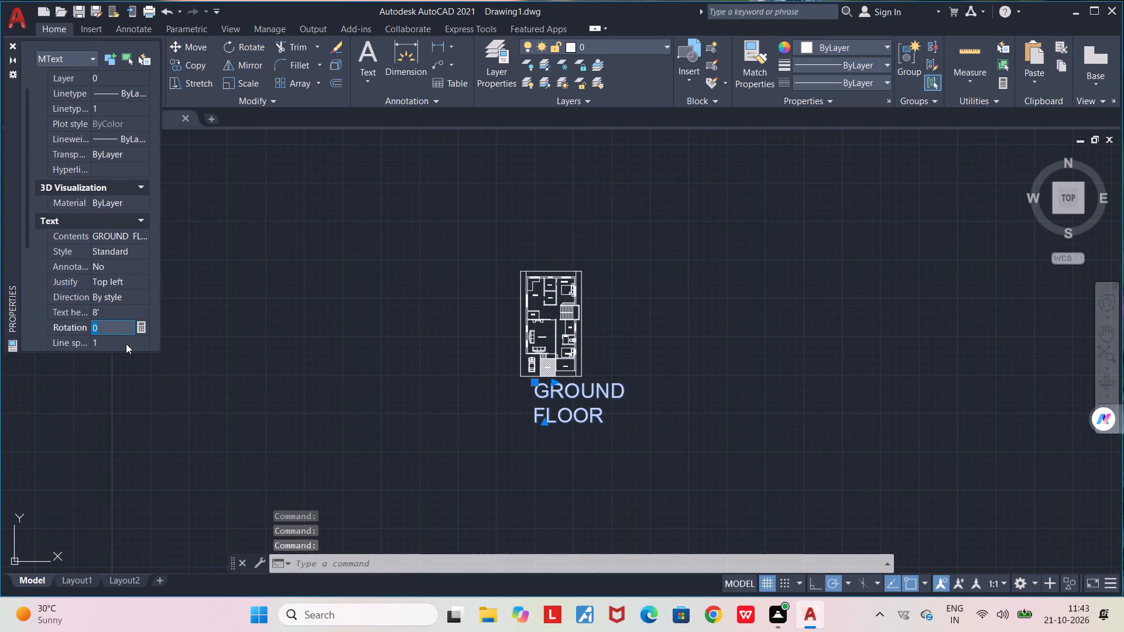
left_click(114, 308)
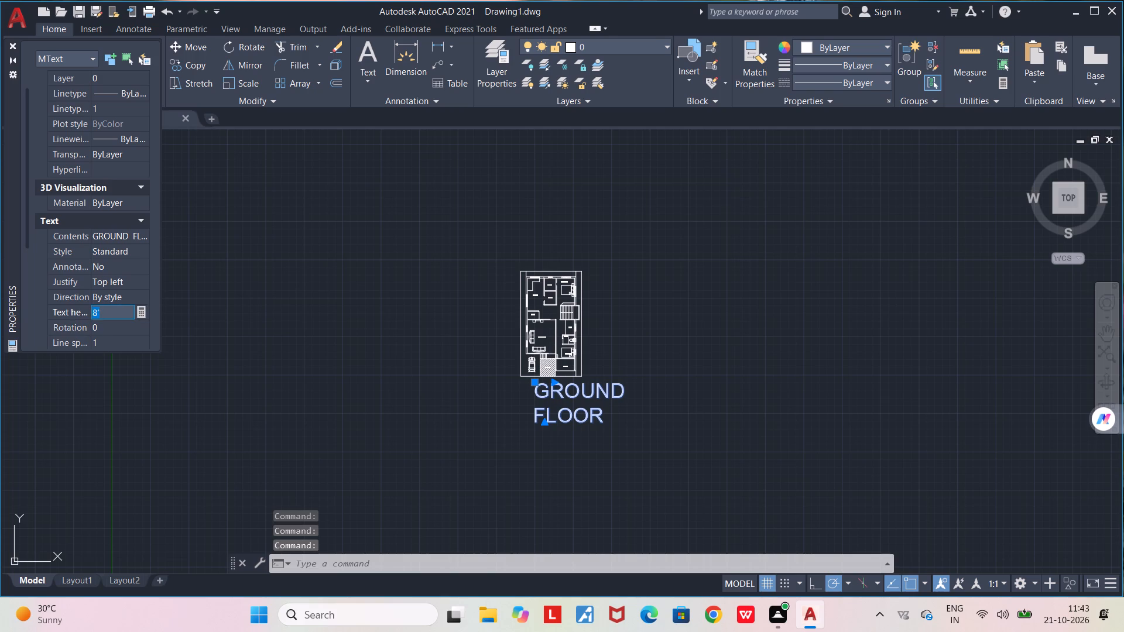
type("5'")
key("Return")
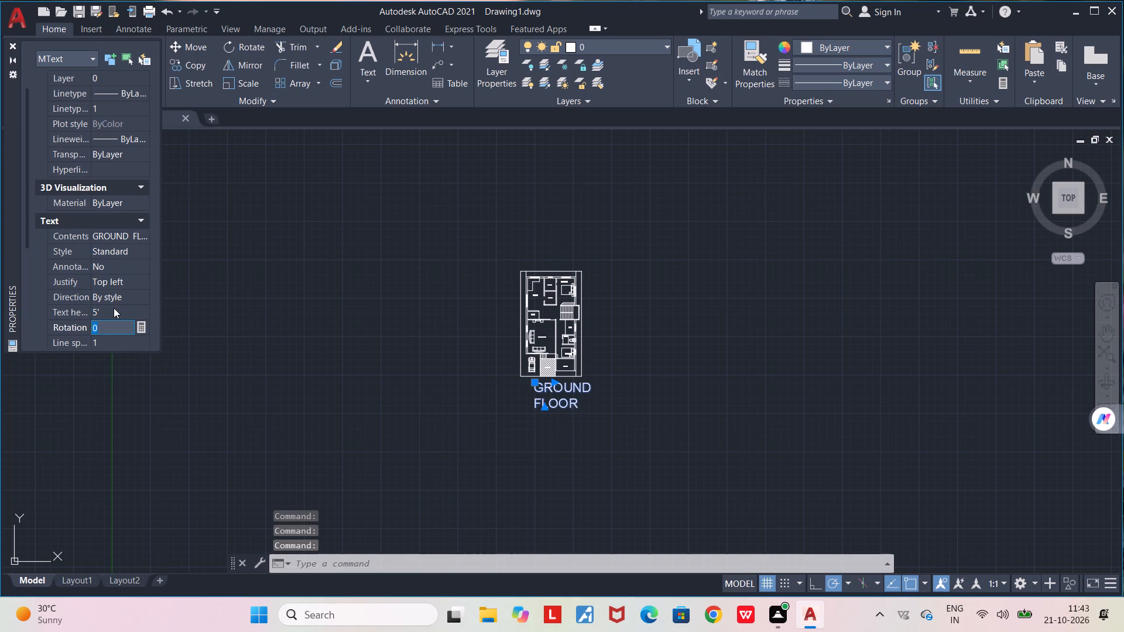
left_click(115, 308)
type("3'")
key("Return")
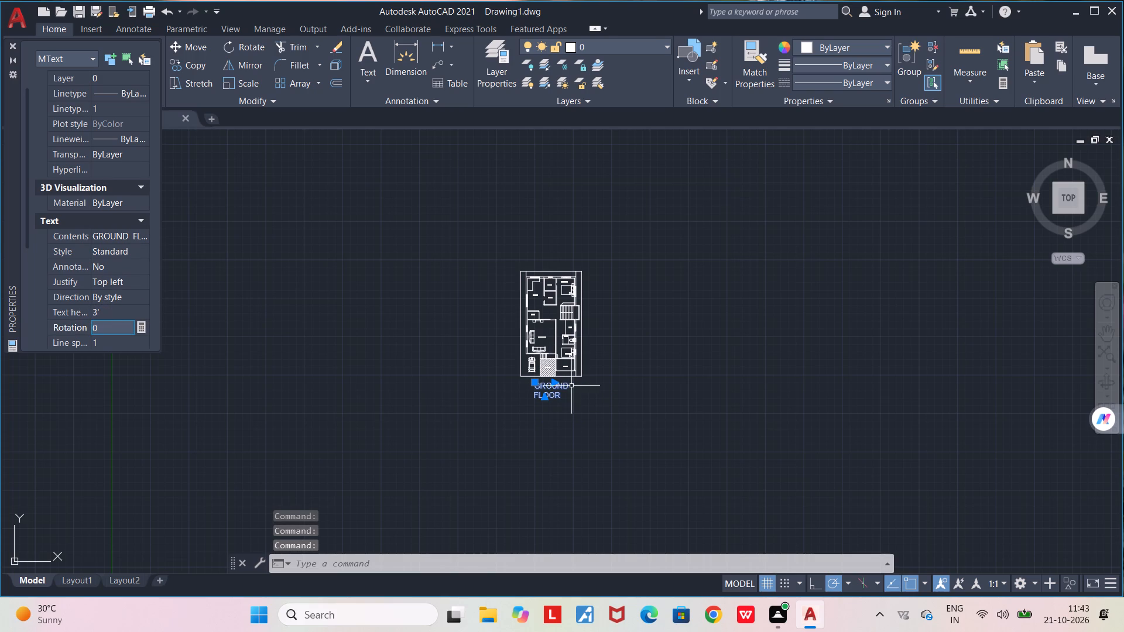
Widen the GROUND FLOOR title's text frame to the right so both words fit on one line.
scroll(543, 390, "up", 3)
left_click_drag(590, 364, 682, 363)
left_click_drag(589, 363, 683, 360)
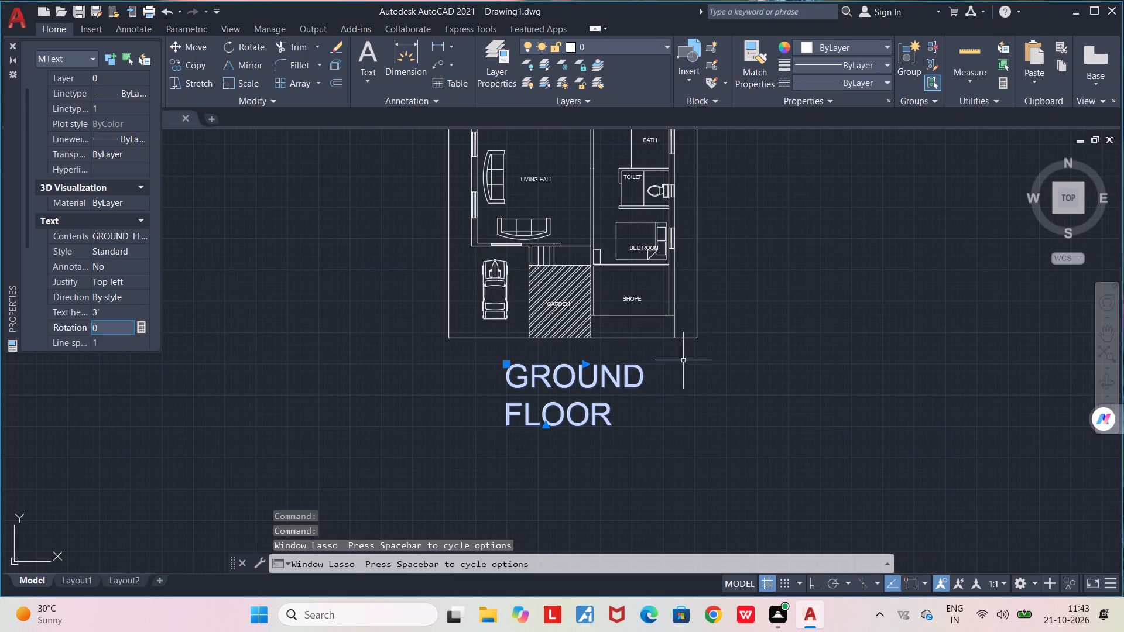
left_click_drag(587, 366, 762, 358)
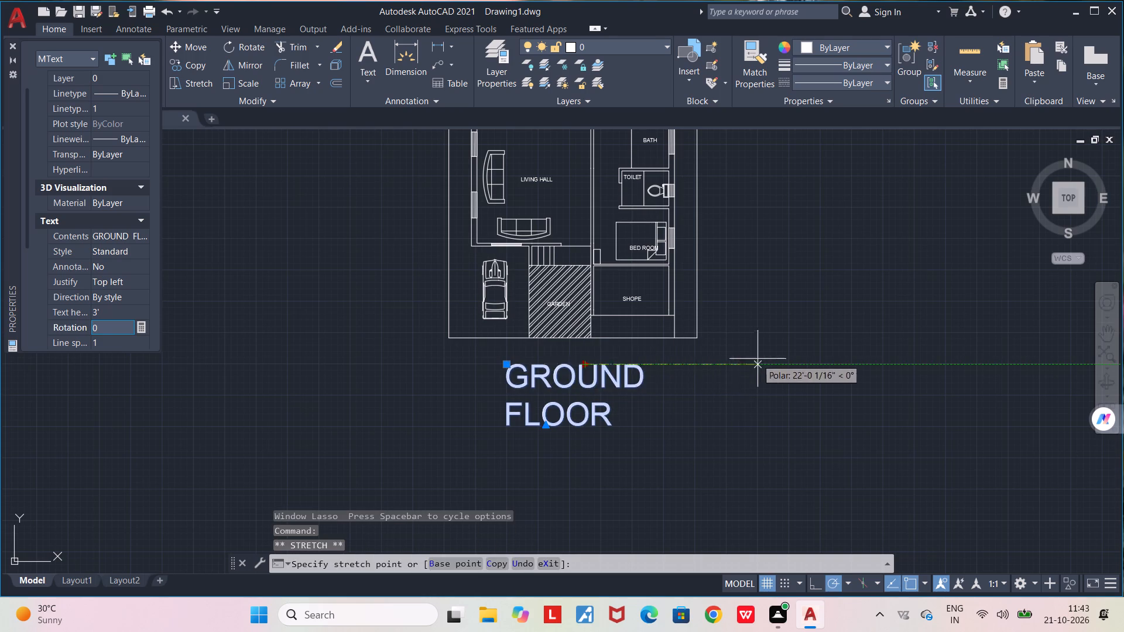
left_click_drag(762, 358, 813, 370)
left_click(810, 368)
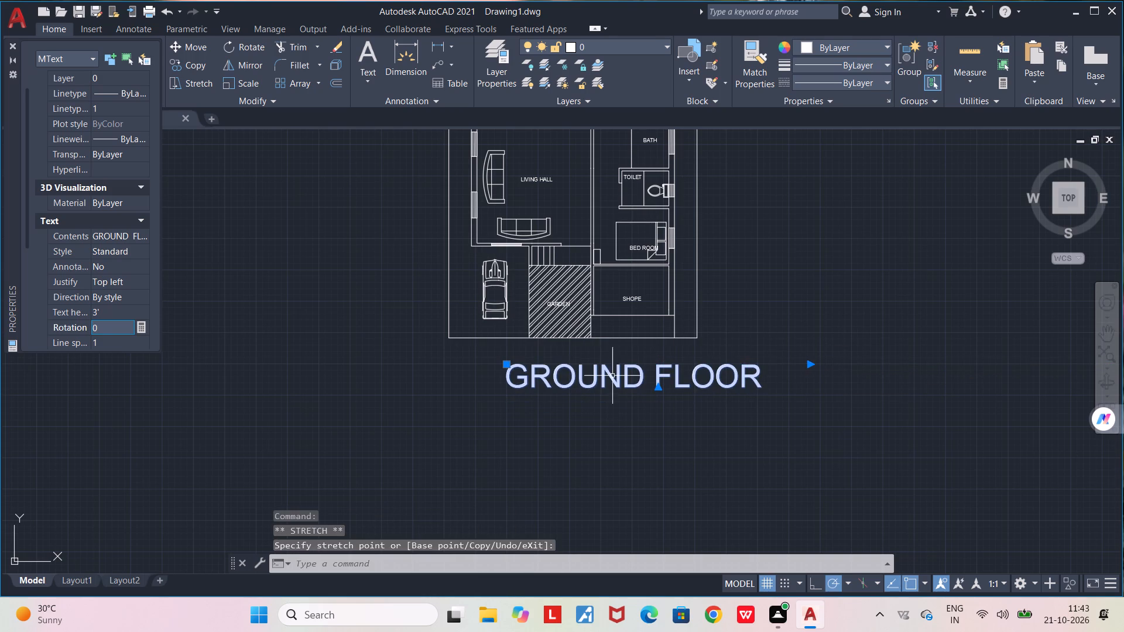
Move the GROUND FLOOR title left and slightly up so it sits just beneath the plan boundary.
left_click_drag(612, 379, 561, 369)
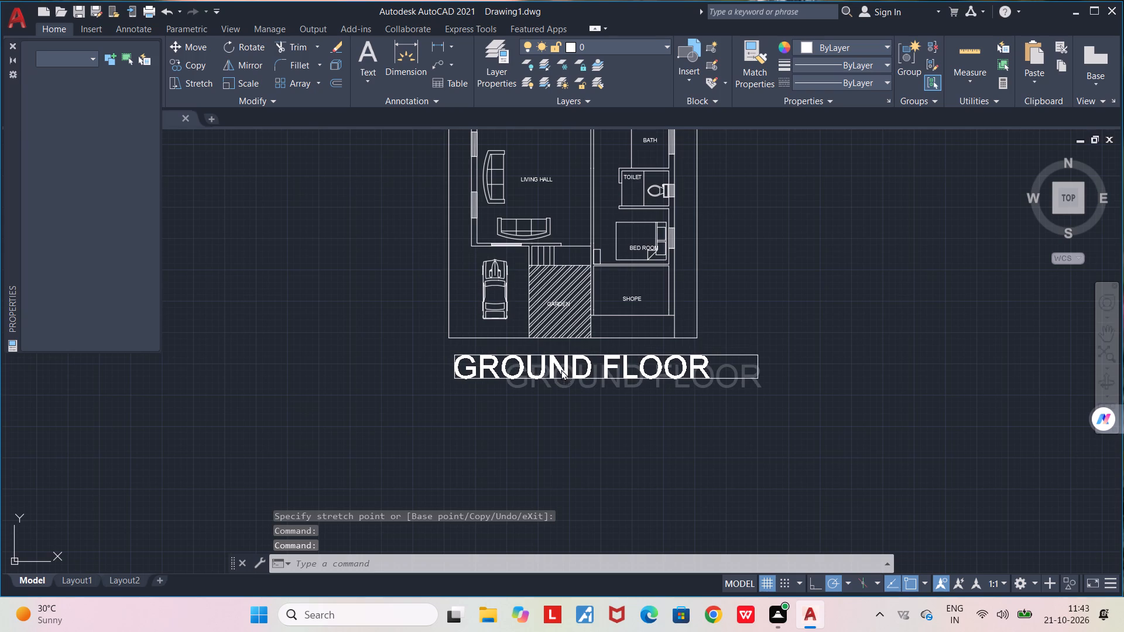
left_click_drag(561, 369, 550, 368)
Reduce the GROUND FLOOR title's text height, trying 1' and settling on 1.5'.
left_click(553, 372)
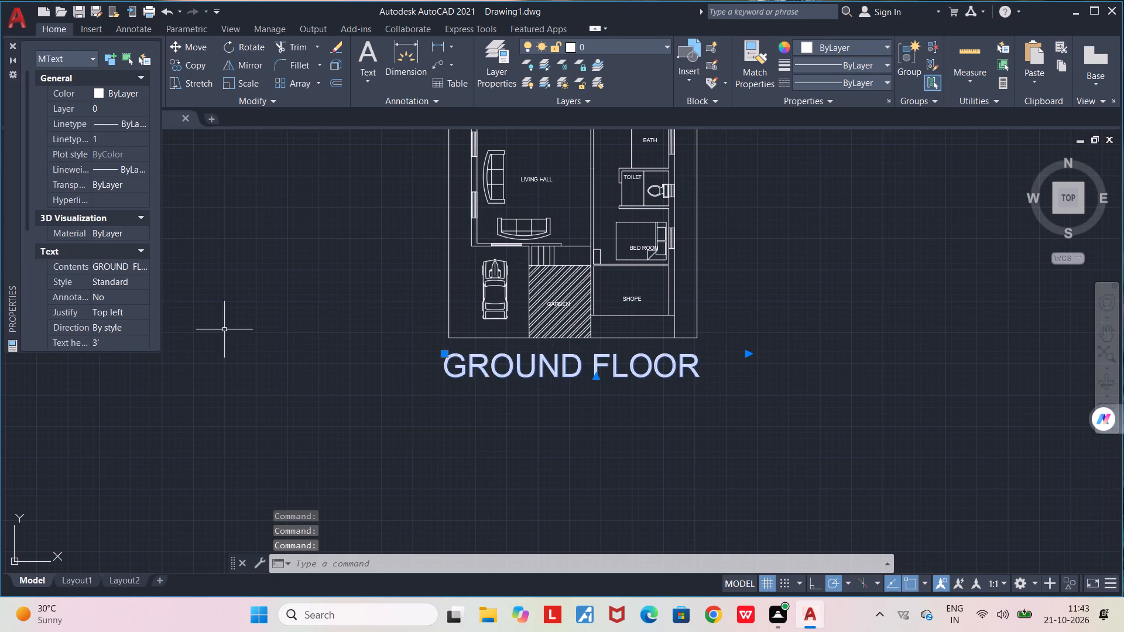
left_click(126, 340)
type("1'")
key("Return")
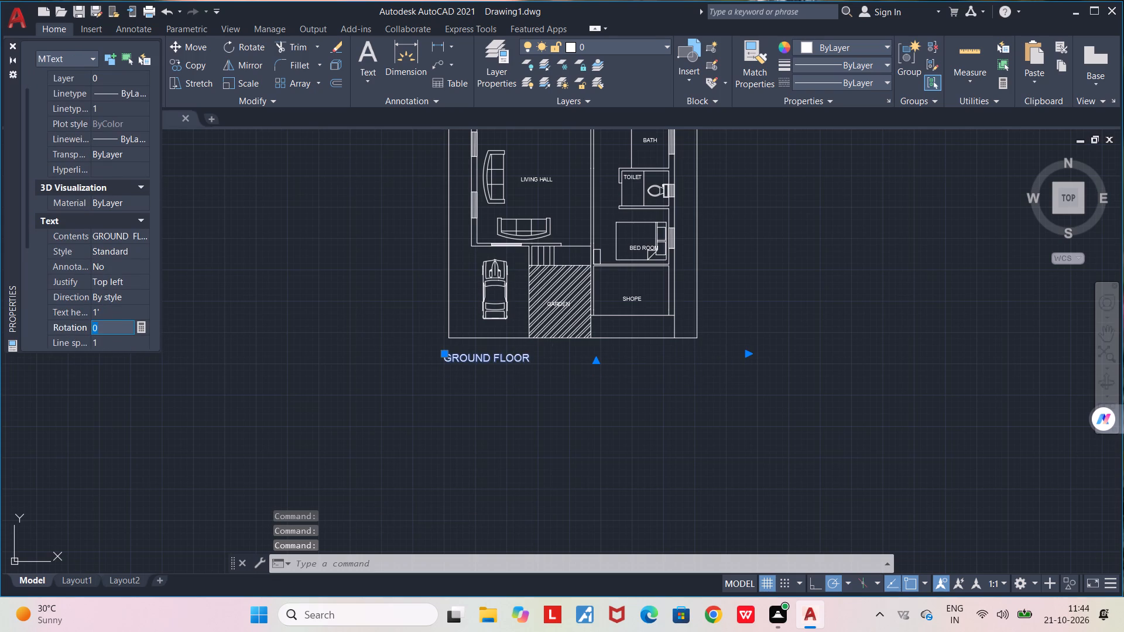
left_click(112, 309)
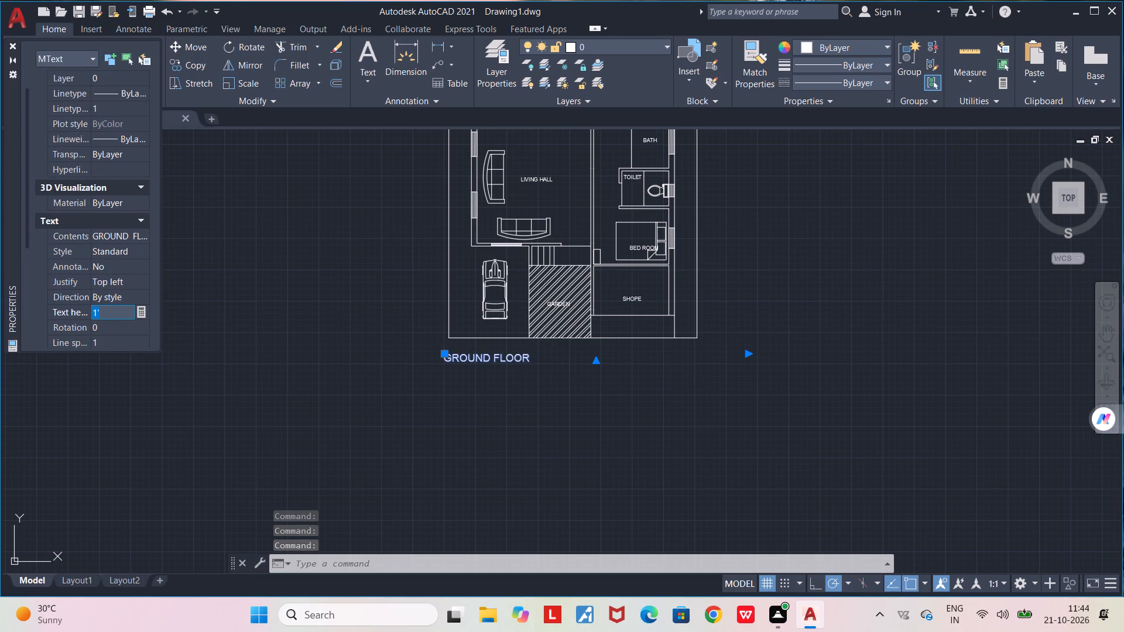
type("1.5'")
key("Return")
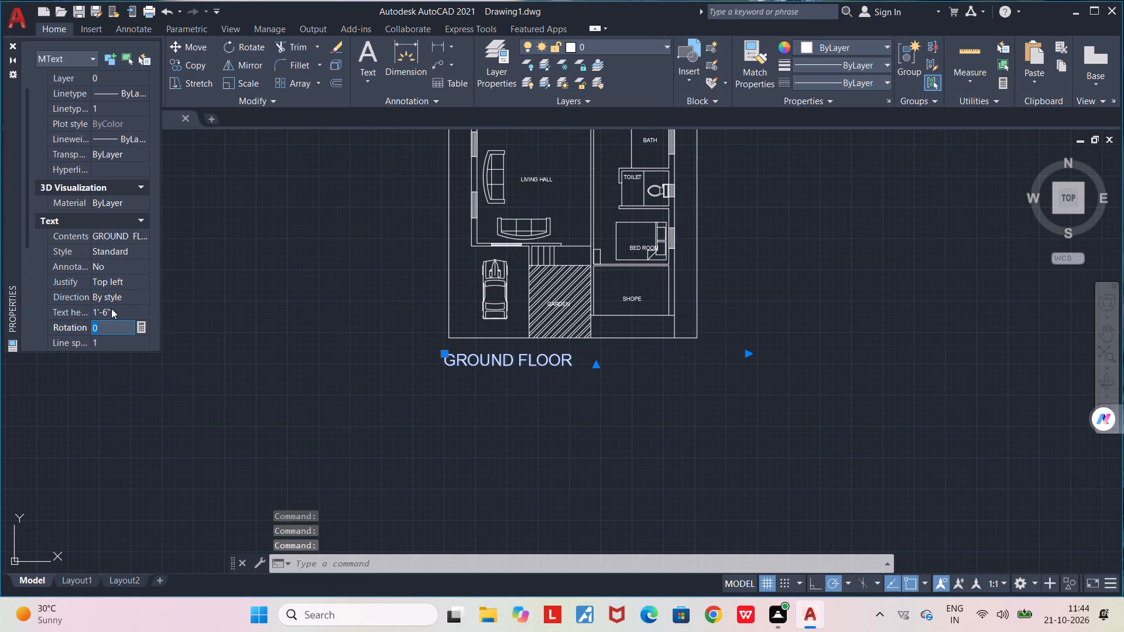
Move the GROUND FLOOR title right so it is centred beneath the floor plan.
left_click_drag(496, 358, 564, 356)
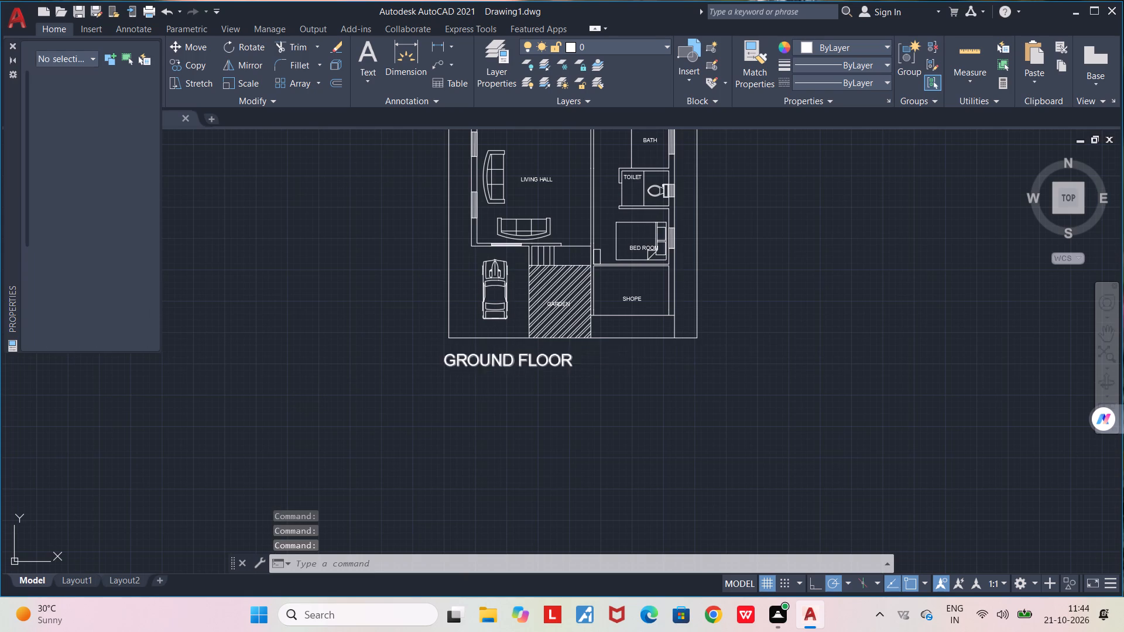
Trim away the vertical line segment between the shop's lower-right corner and the bottom plot boundary.
scroll(575, 413, "down", 1)
middle_click_drag(639, 415, 520, 445)
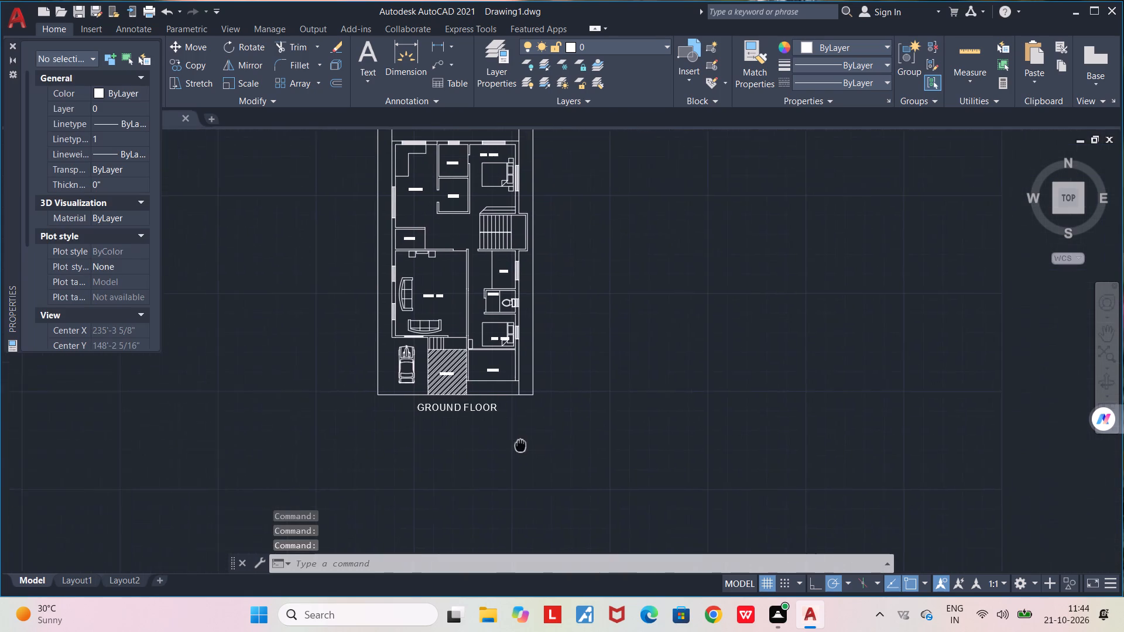
middle_click_drag(520, 445, 513, 451)
scroll(513, 451, "down", 1)
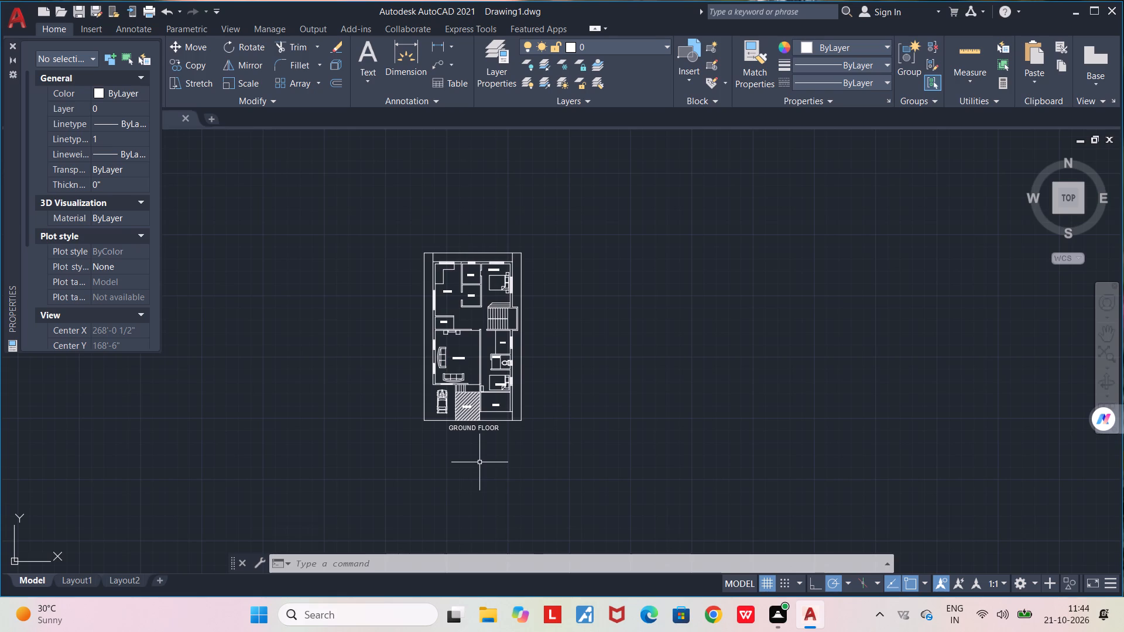
scroll(472, 383, "up", 2)
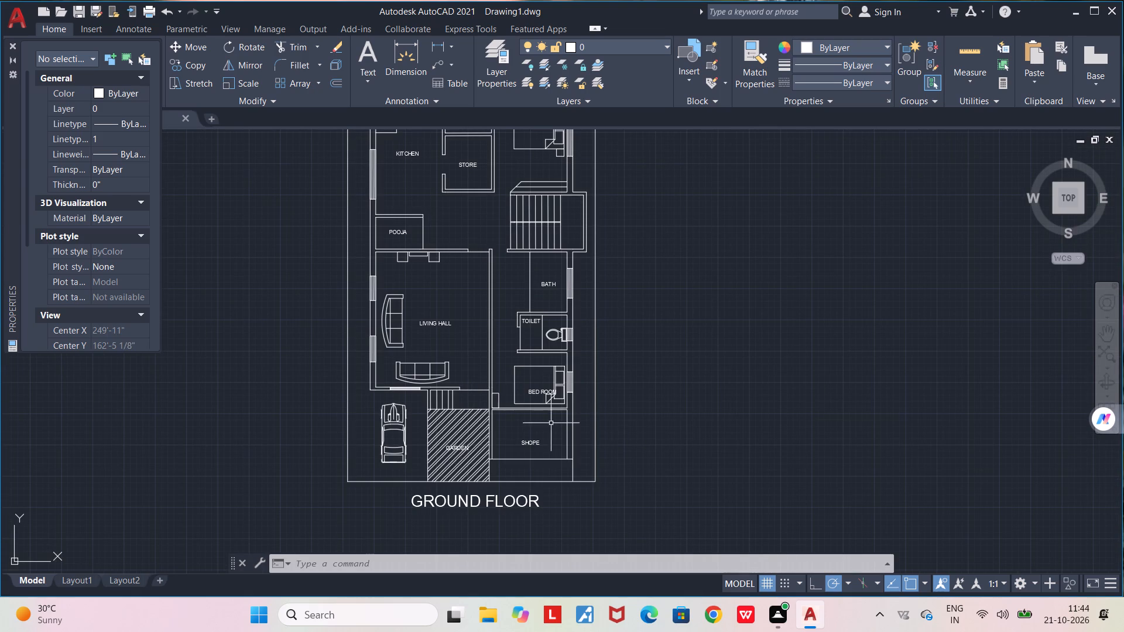
scroll(584, 476, "up", 3)
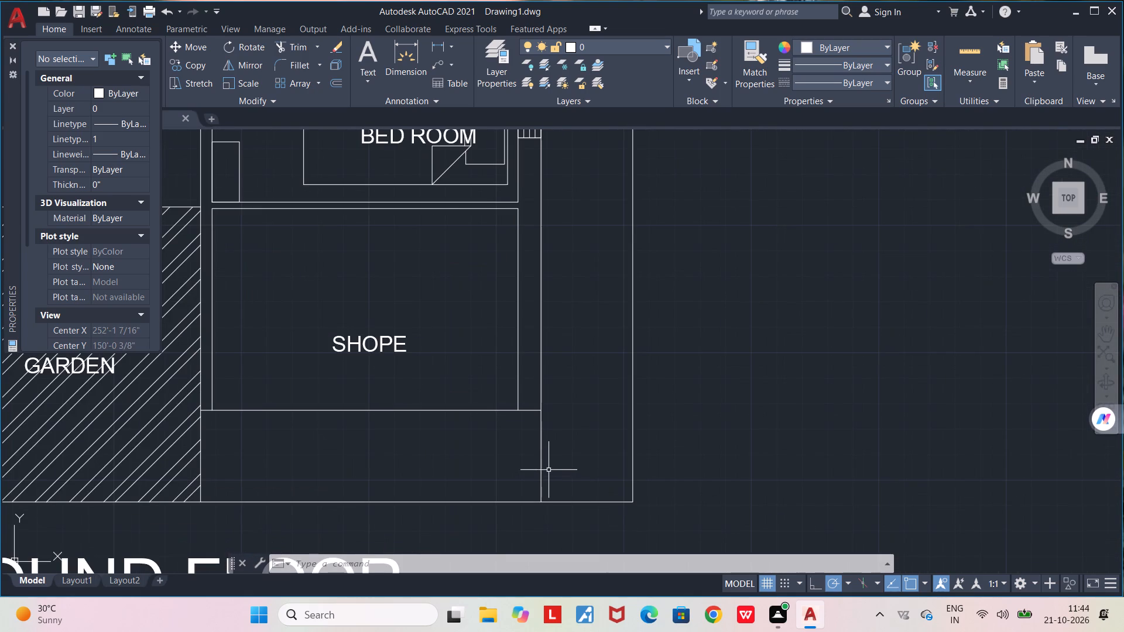
type("TR")
key("Return")
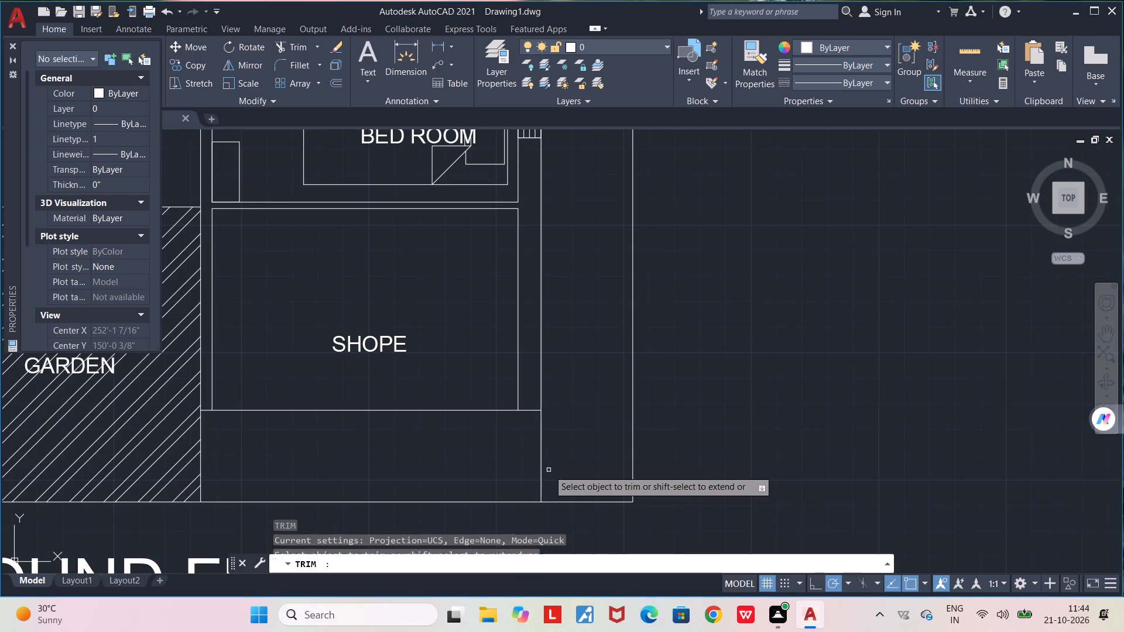
left_click(542, 467)
scroll(547, 461, "down", 2)
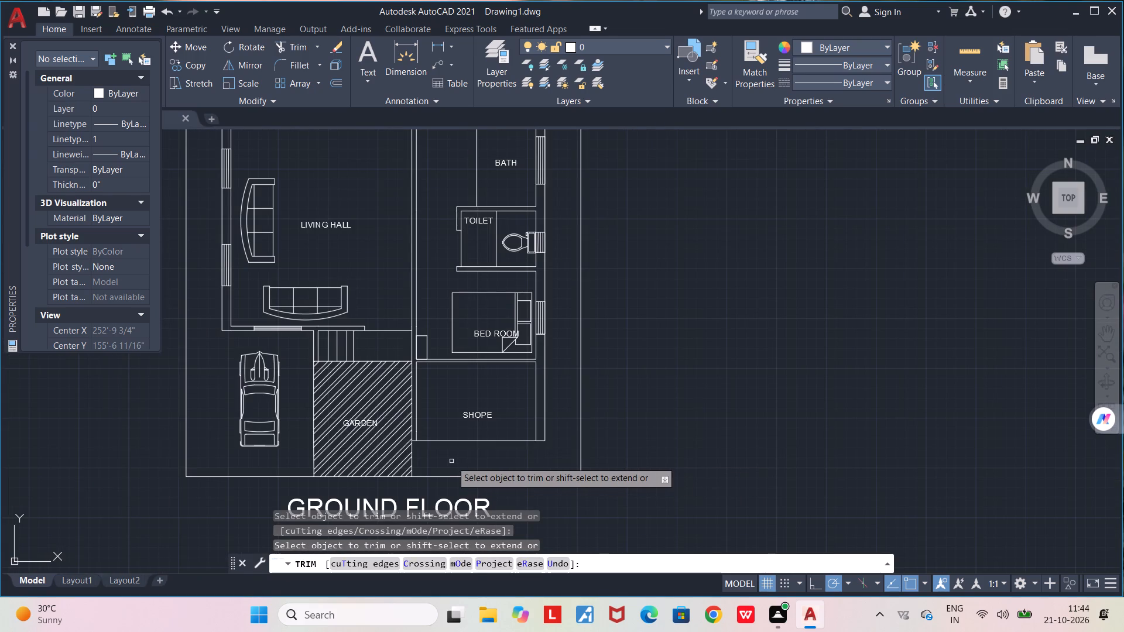
middle_click_drag(442, 462, 630, 453)
scroll(630, 453, "down", 1)
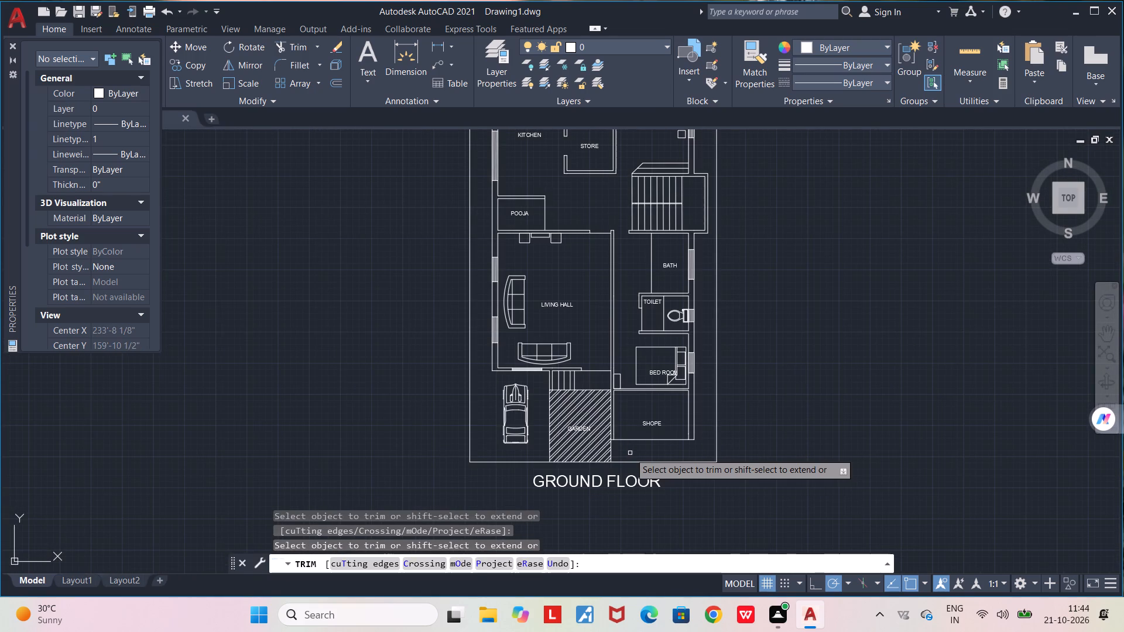
key("space")
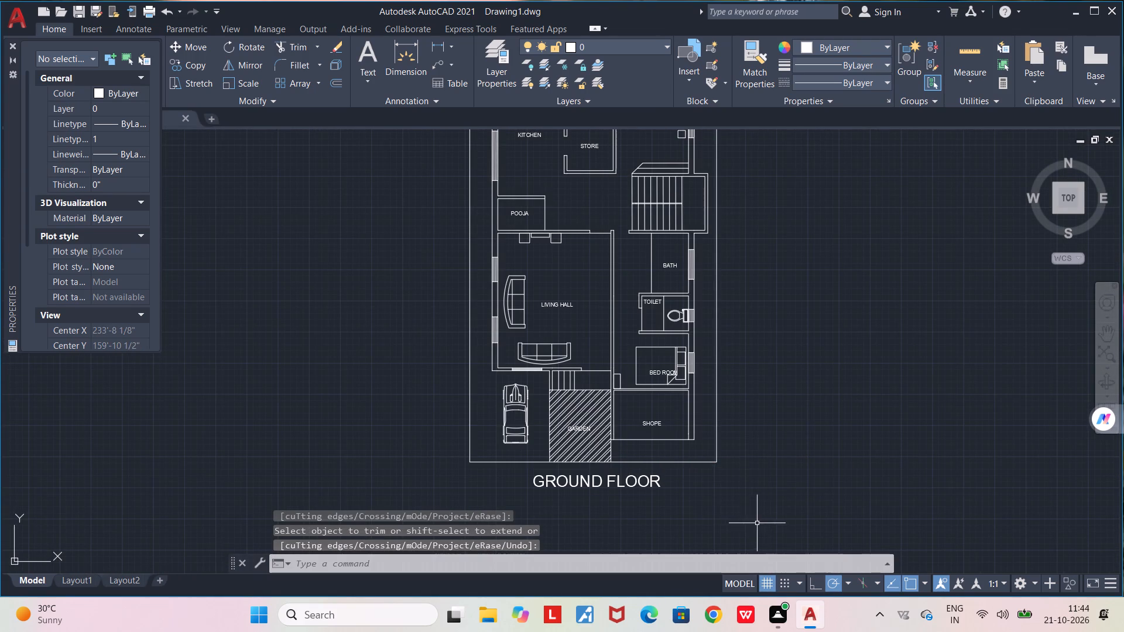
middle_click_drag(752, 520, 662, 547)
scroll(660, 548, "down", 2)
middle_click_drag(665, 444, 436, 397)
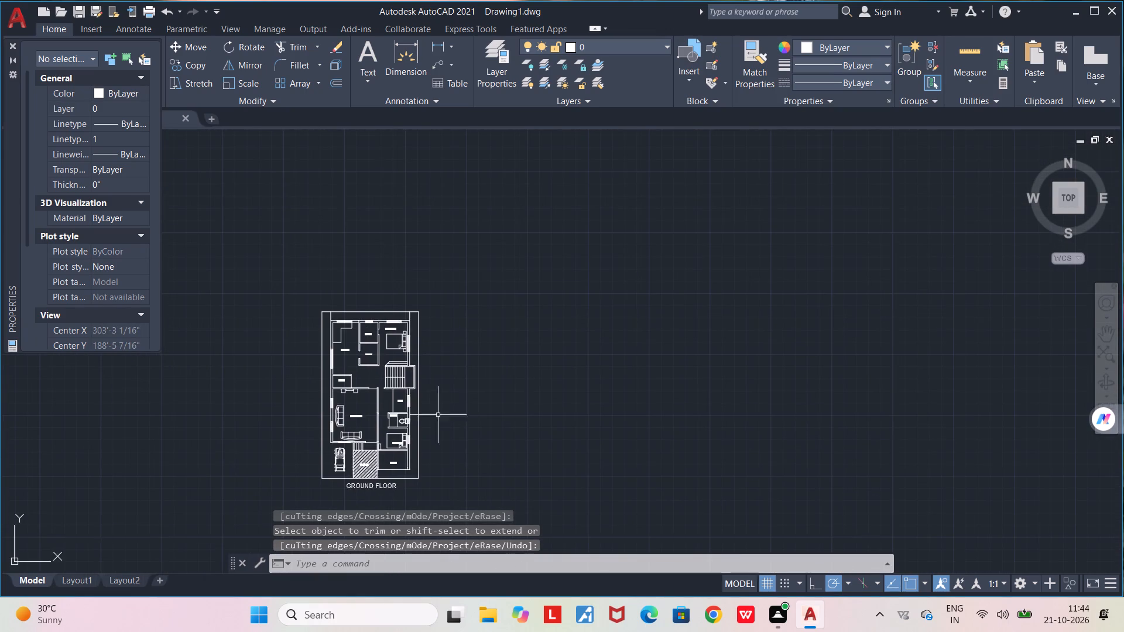
Copy the whole ground floor plan, without its title, and paste it a short distance to the right, level with the original.
scroll(456, 441, "up", 2)
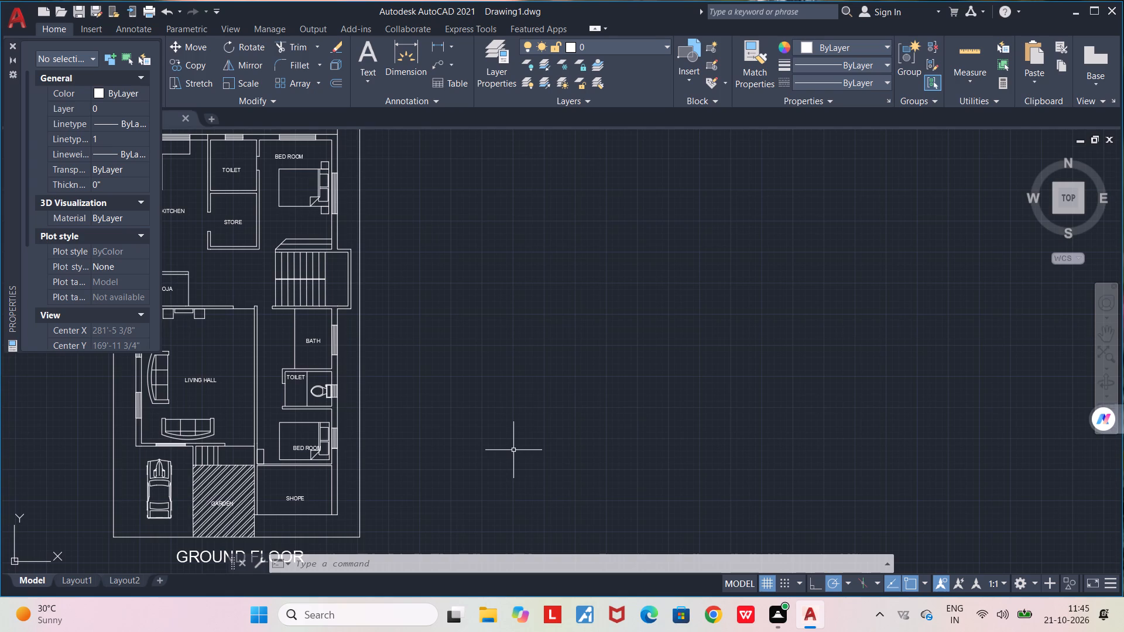
scroll(516, 415, "down", 2)
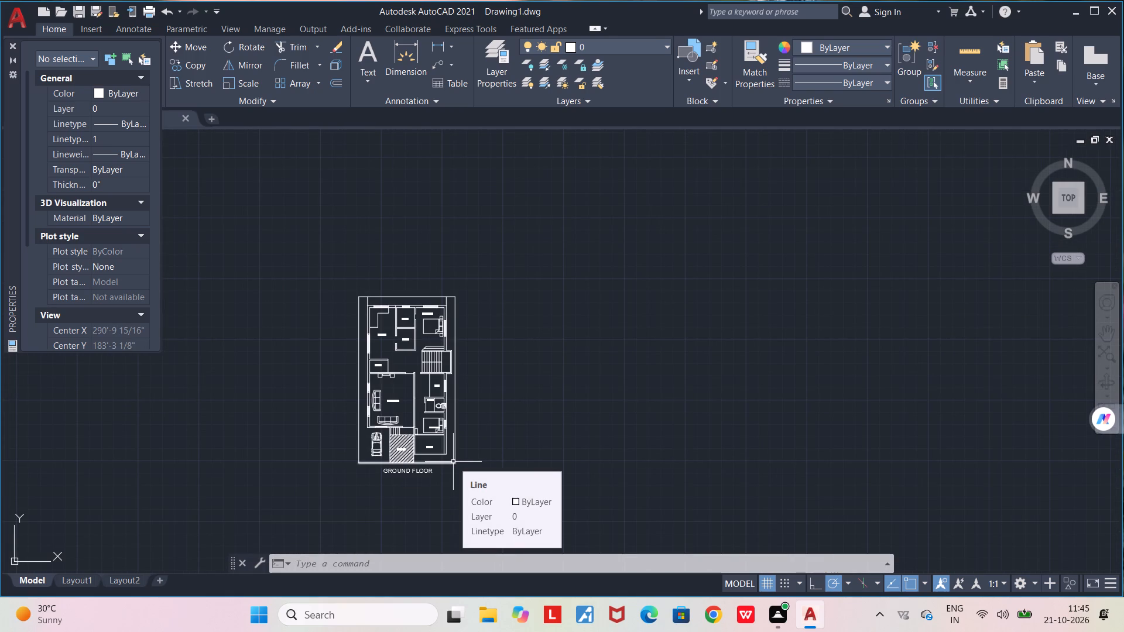
scroll(454, 475, "up", 2)
scroll(454, 475, "down", 2)
left_click(313, 250)
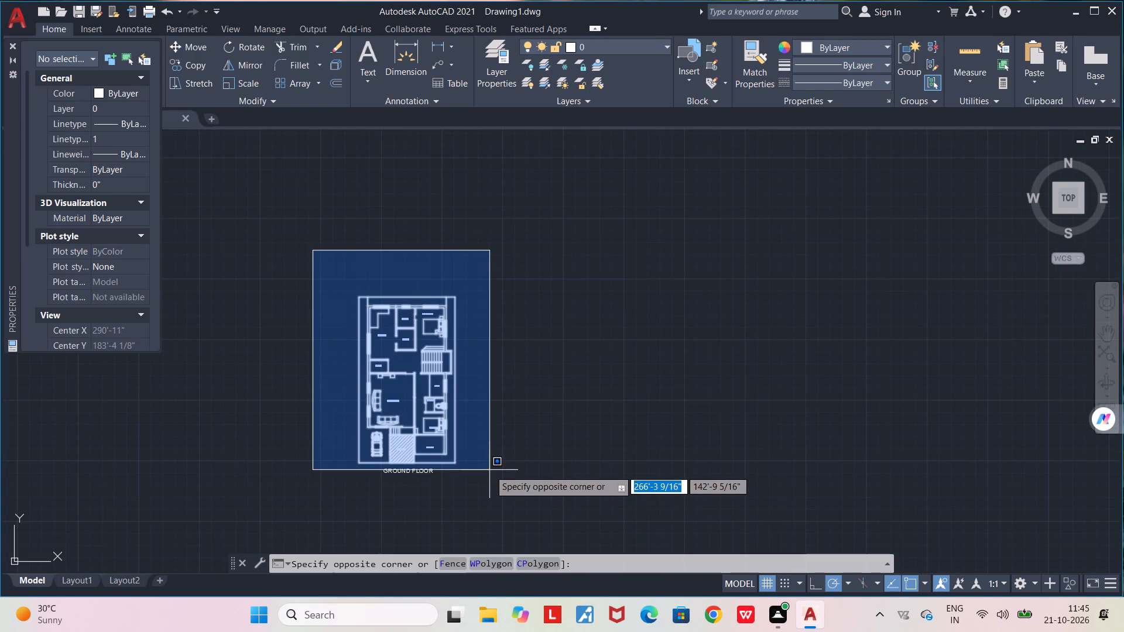
left_click(489, 470)
key("ctrl+c")
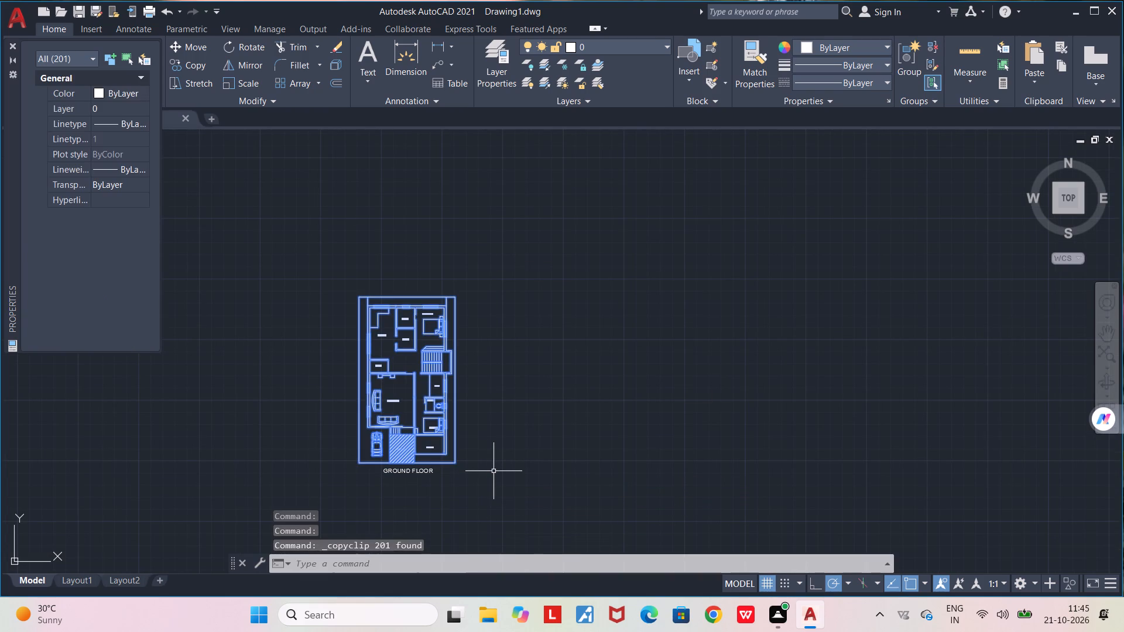
key("ctrl+v")
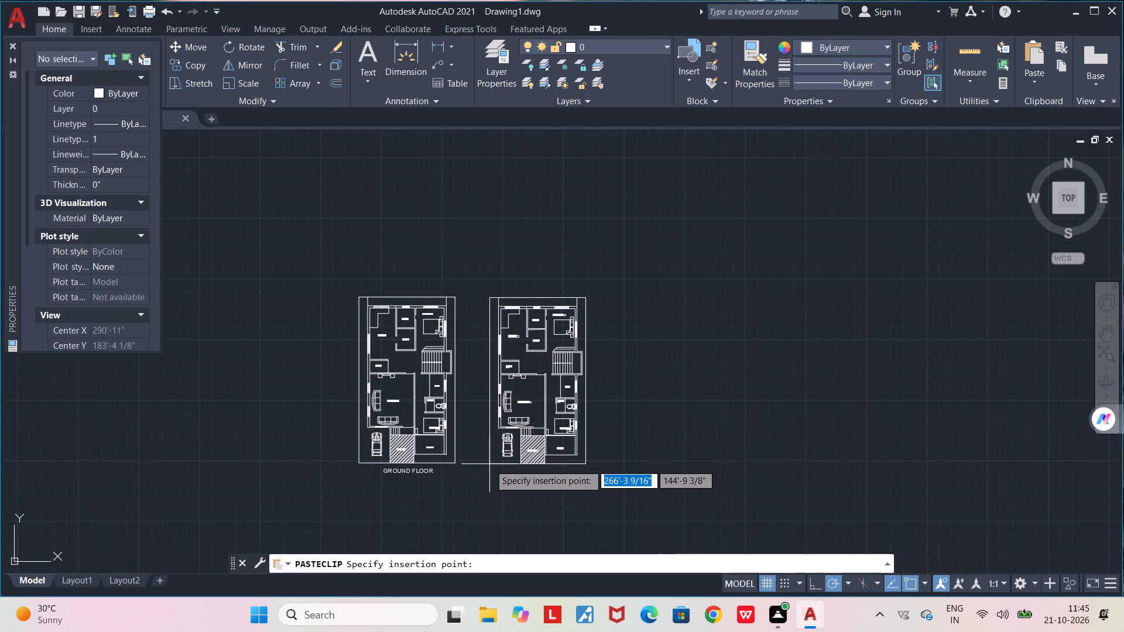
left_click(488, 462)
scroll(540, 417, "up", 1)
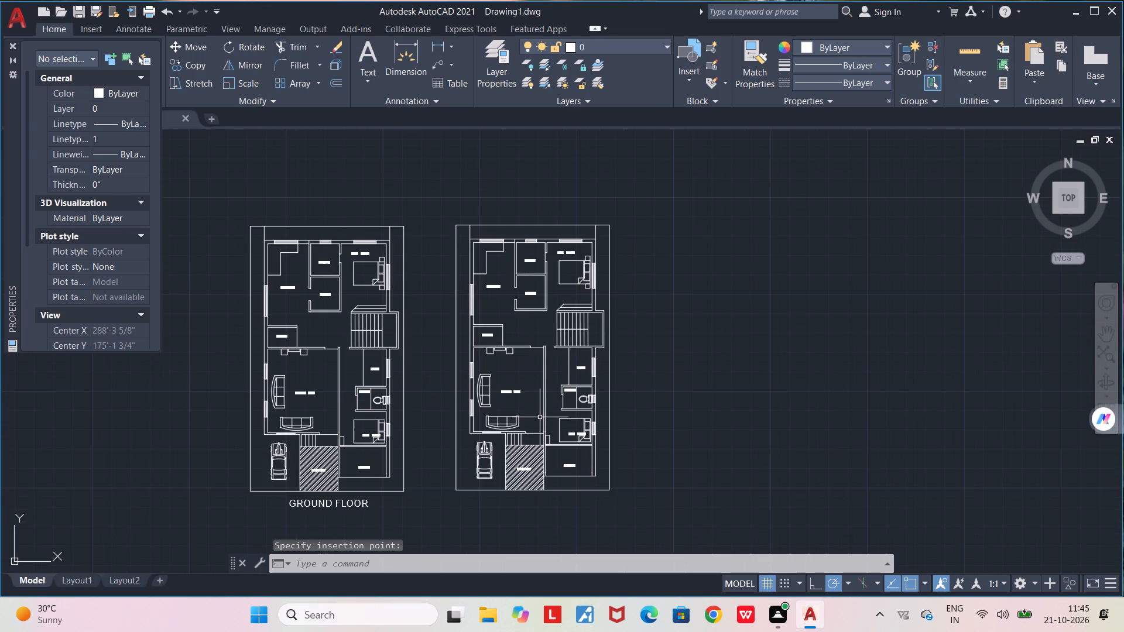
key("space")
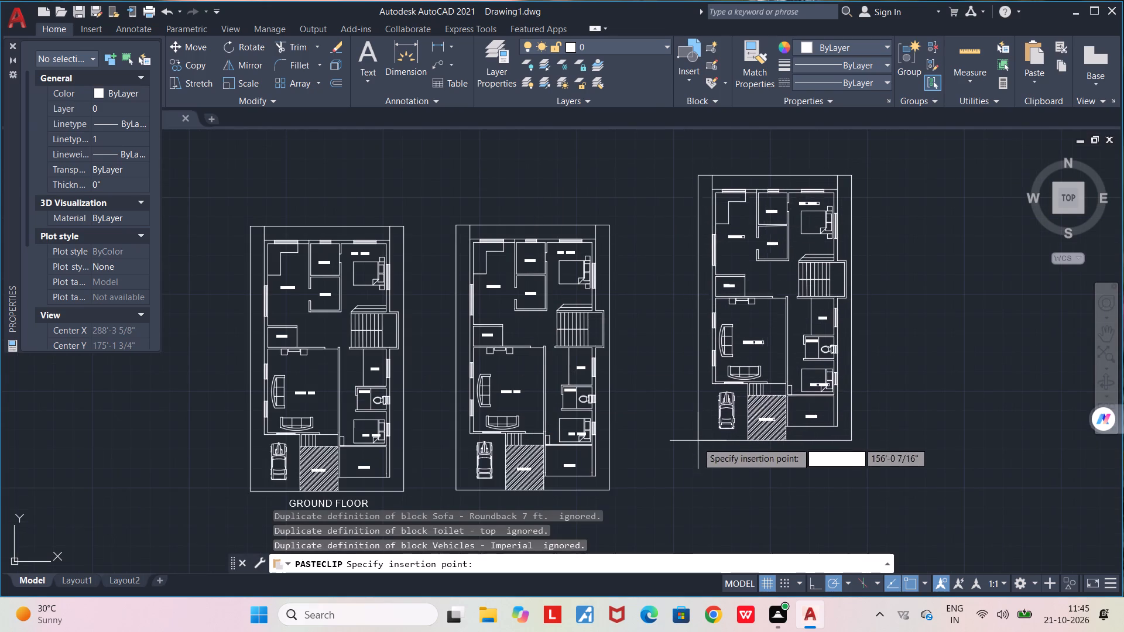
key("Escape")
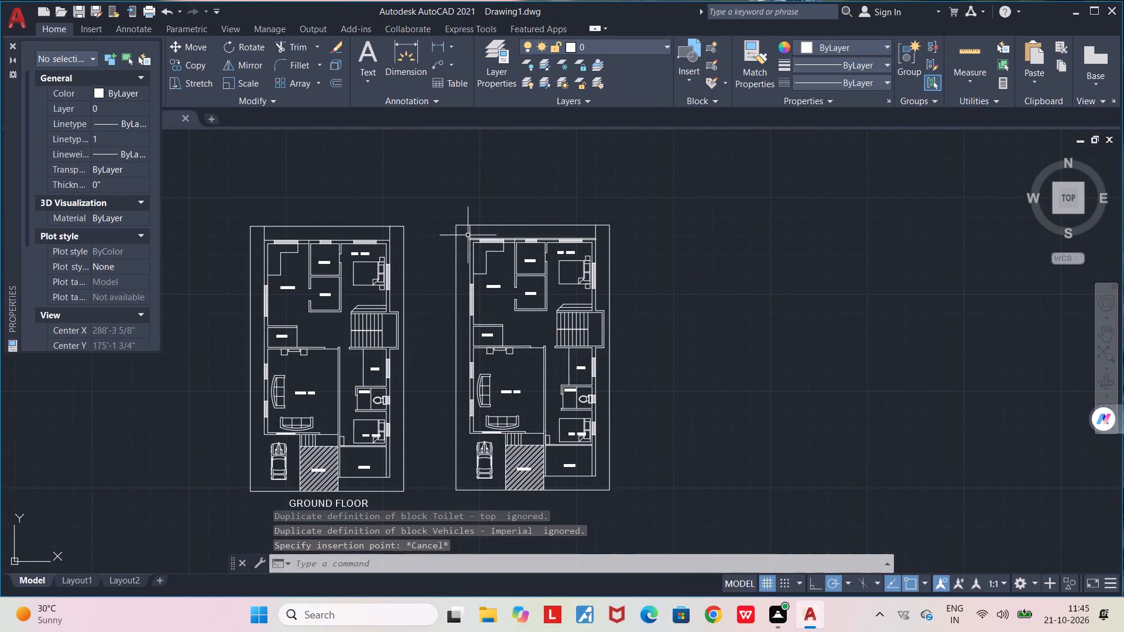
Erase everything inside the copied plan, including the stray stair lines, keeping only the outer plot boundary rectangle.
left_click_drag(465, 233, 549, 417)
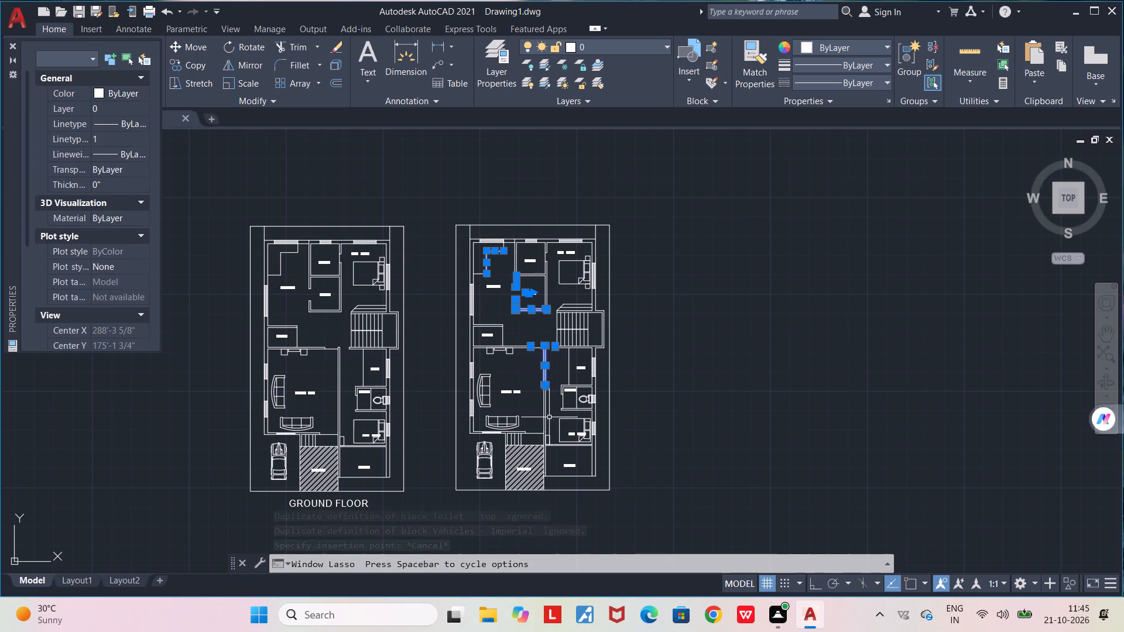
left_click(597, 483)
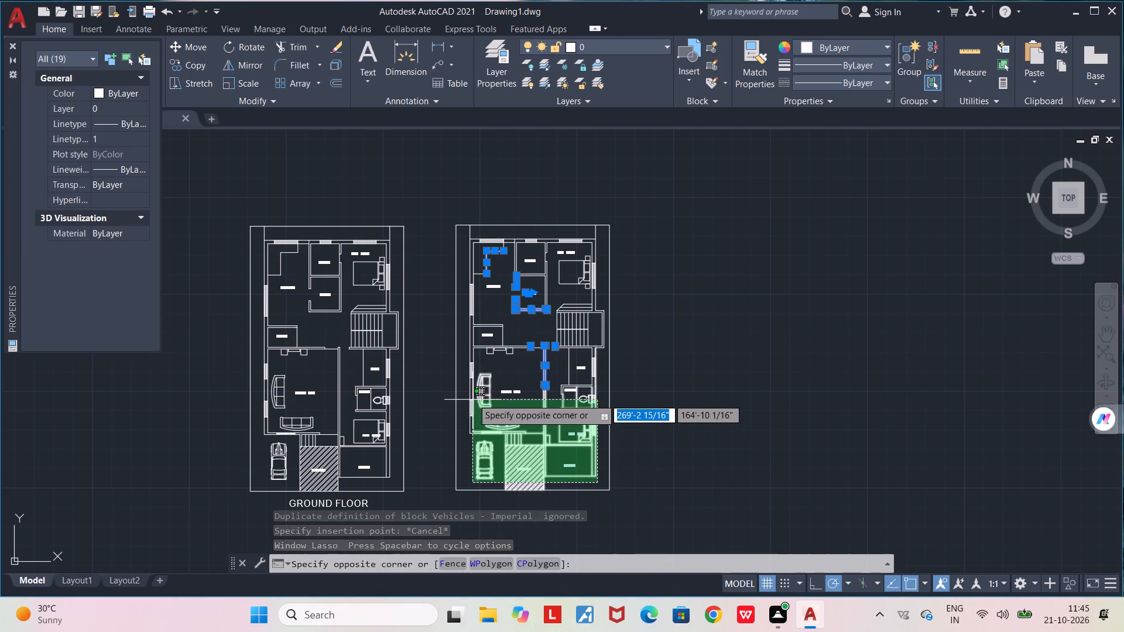
left_click(465, 233)
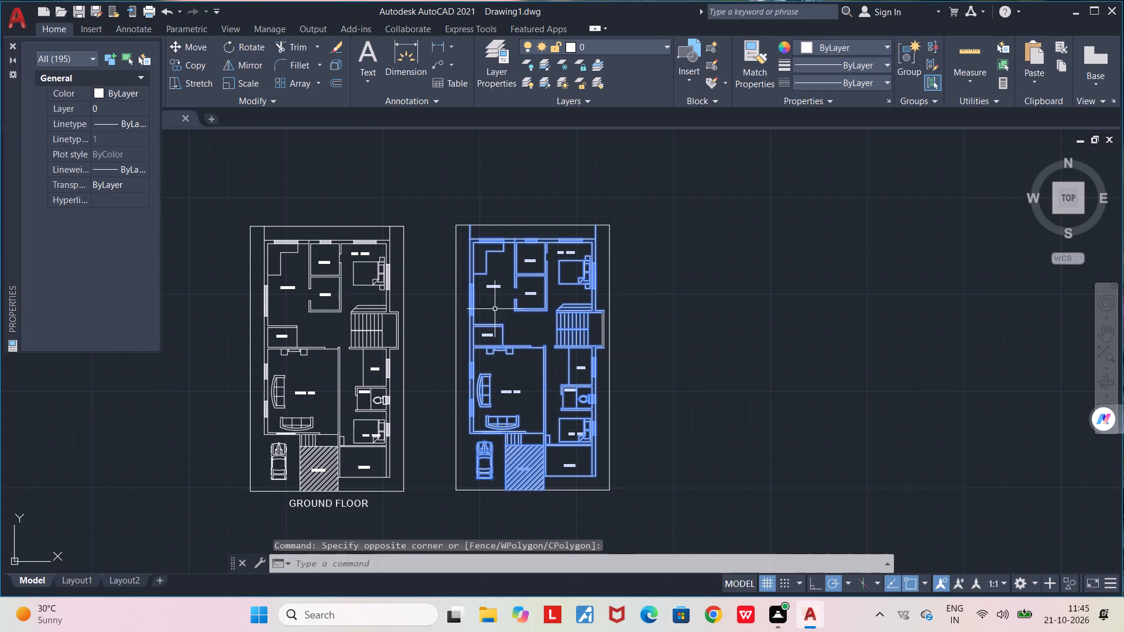
key("Delete")
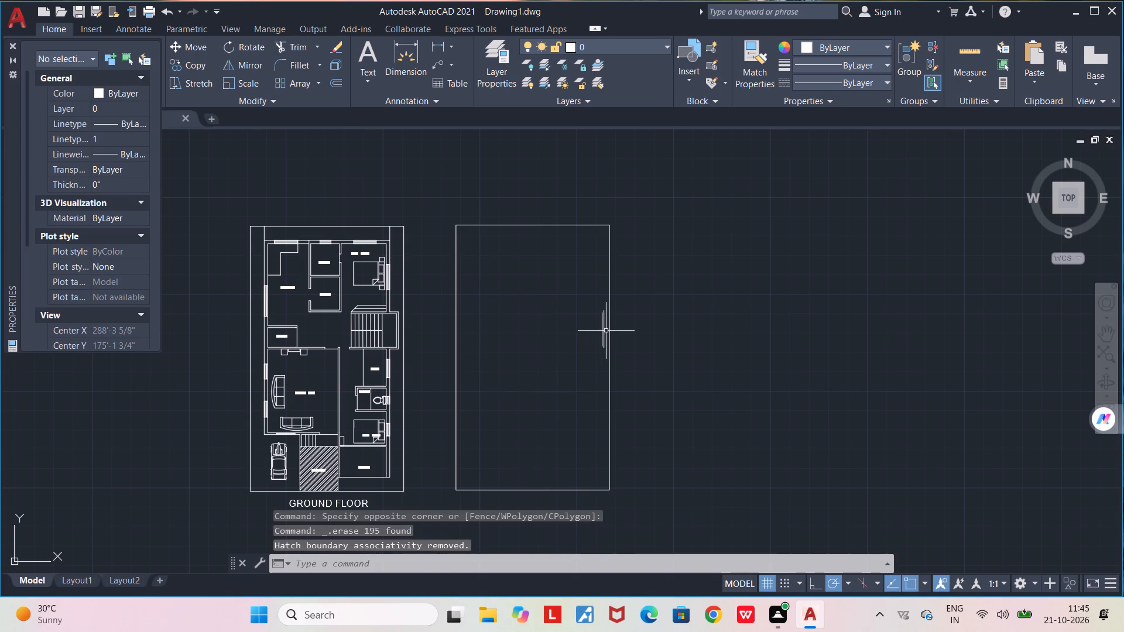
left_click(602, 328)
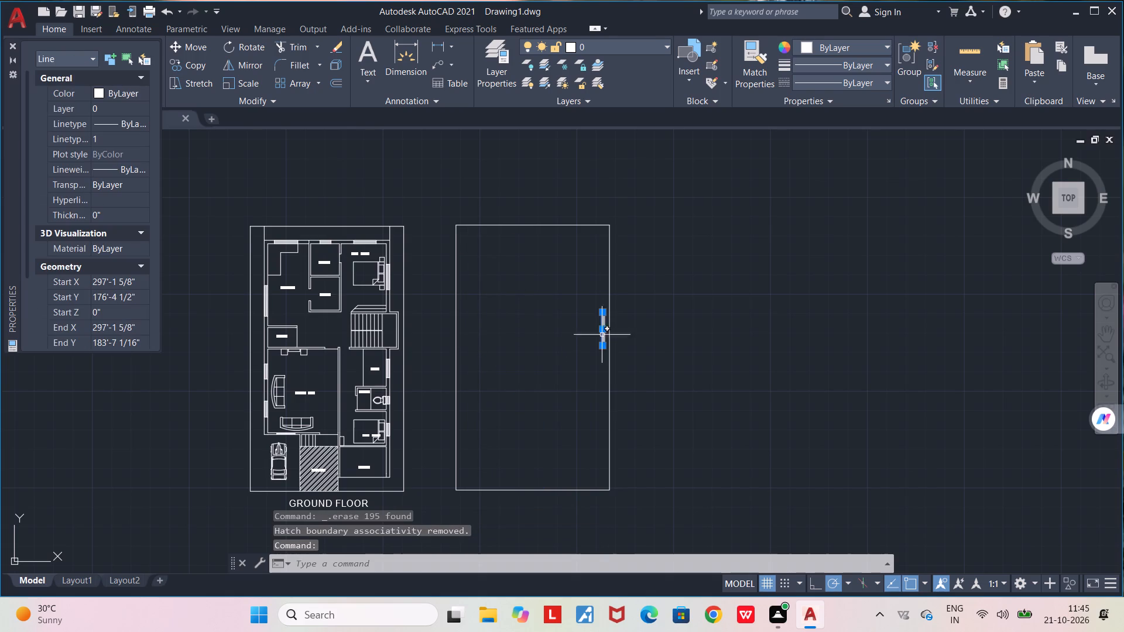
key("Delete")
left_click(602, 331)
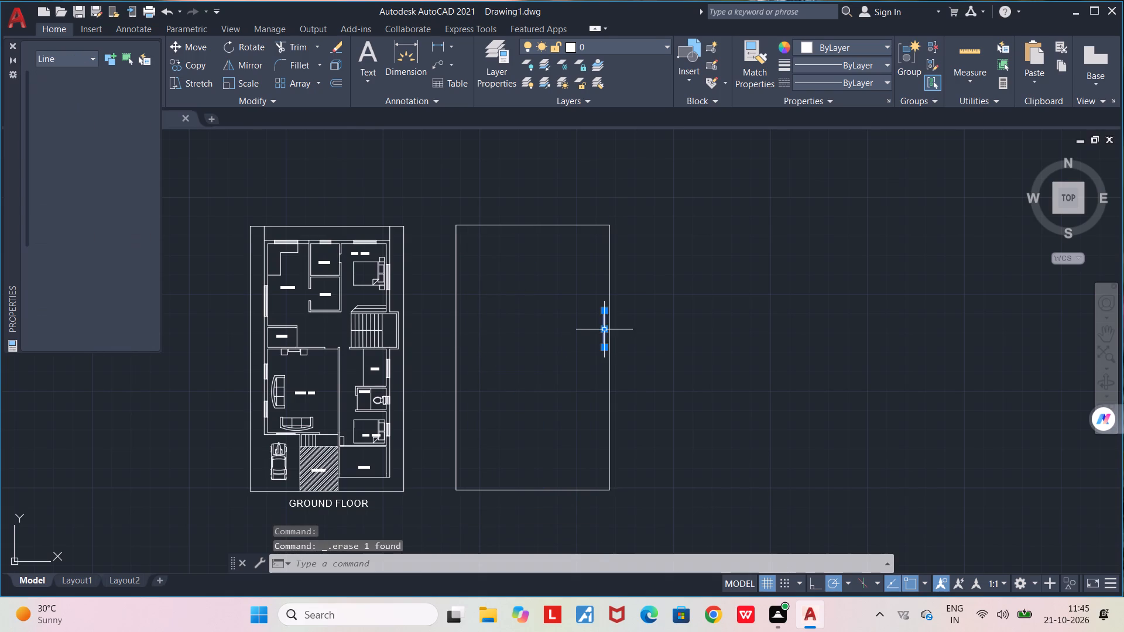
key("Delete")
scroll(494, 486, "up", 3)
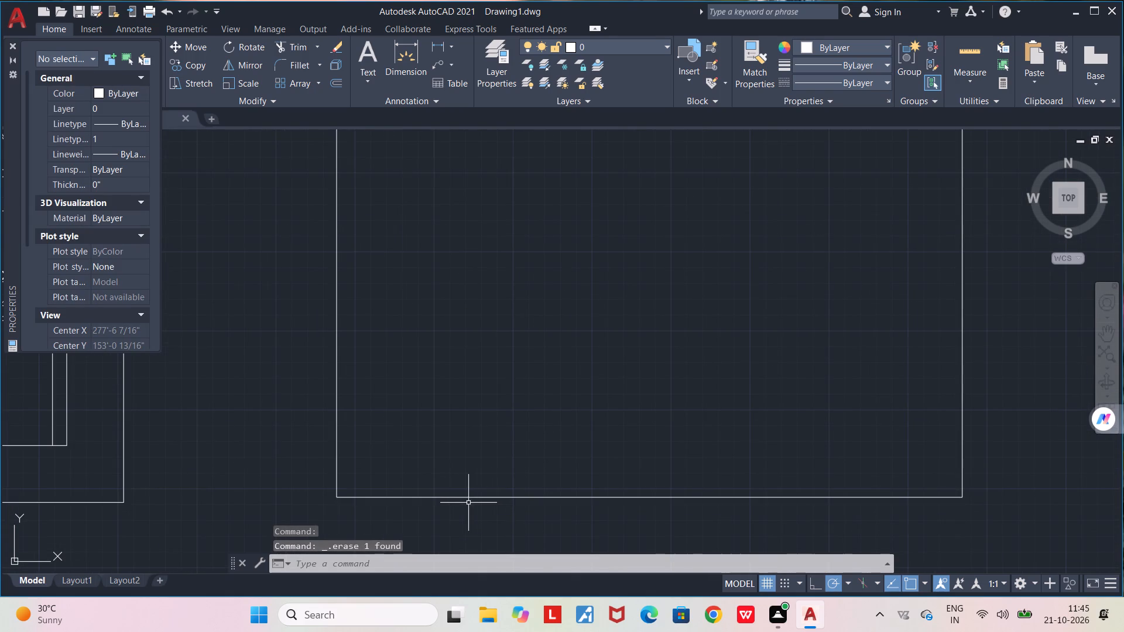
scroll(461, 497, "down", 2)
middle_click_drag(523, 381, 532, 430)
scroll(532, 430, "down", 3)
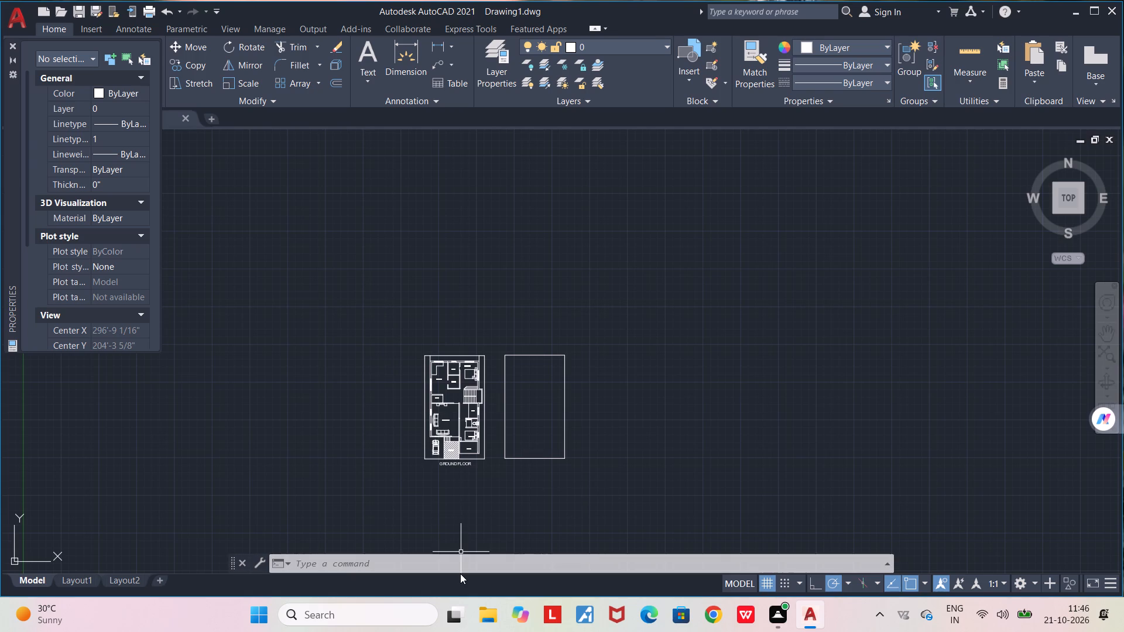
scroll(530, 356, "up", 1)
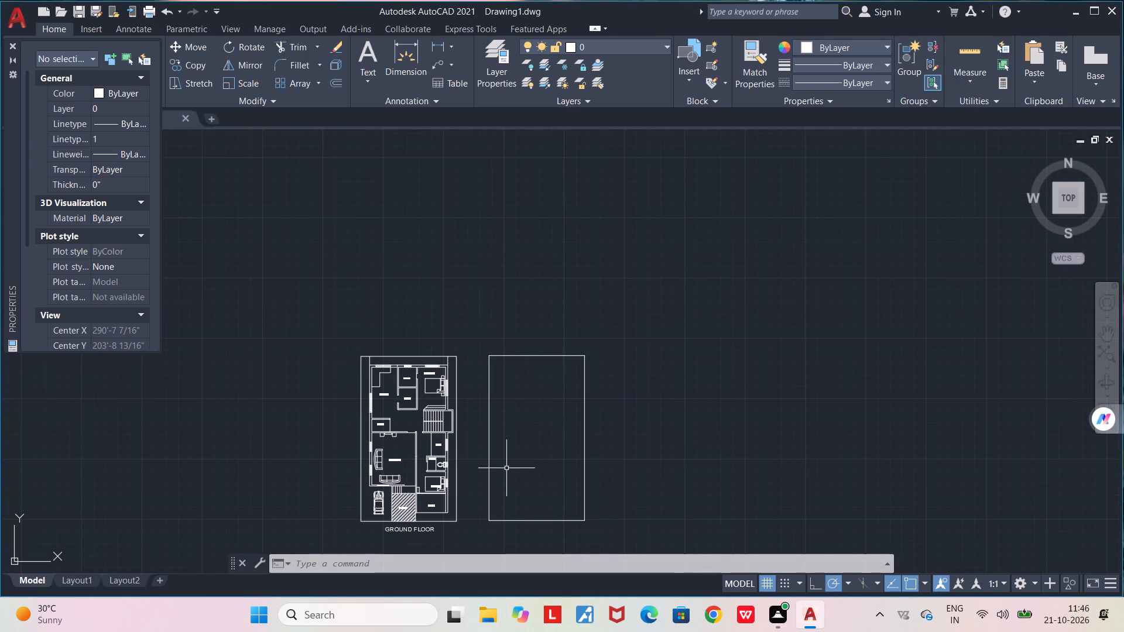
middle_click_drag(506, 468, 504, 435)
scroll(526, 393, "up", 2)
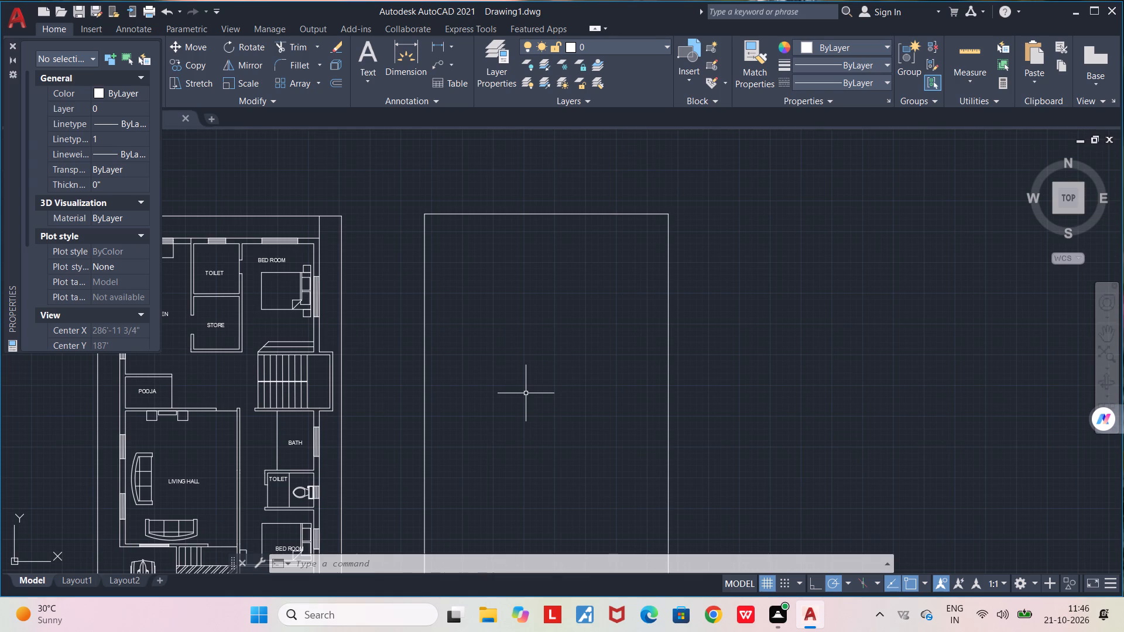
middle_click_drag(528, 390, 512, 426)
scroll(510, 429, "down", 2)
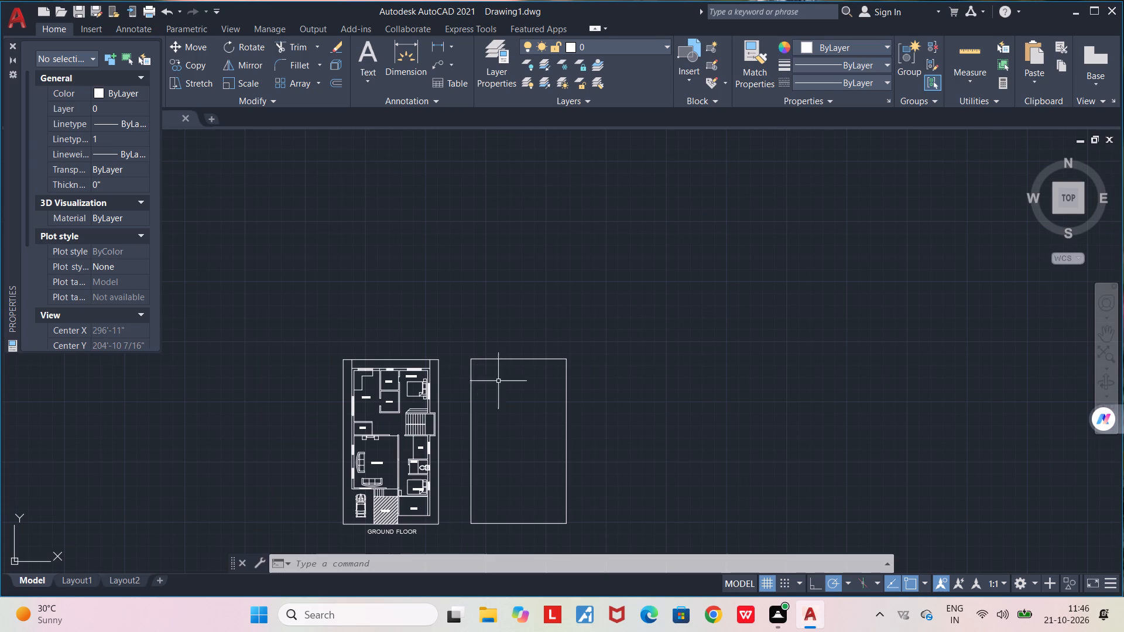
Draw a line 14'0" down the copied boundary's left edge from its upper-left corner, continuing with a short horizontal segment outward to the left.
scroll(500, 384, "up", 2)
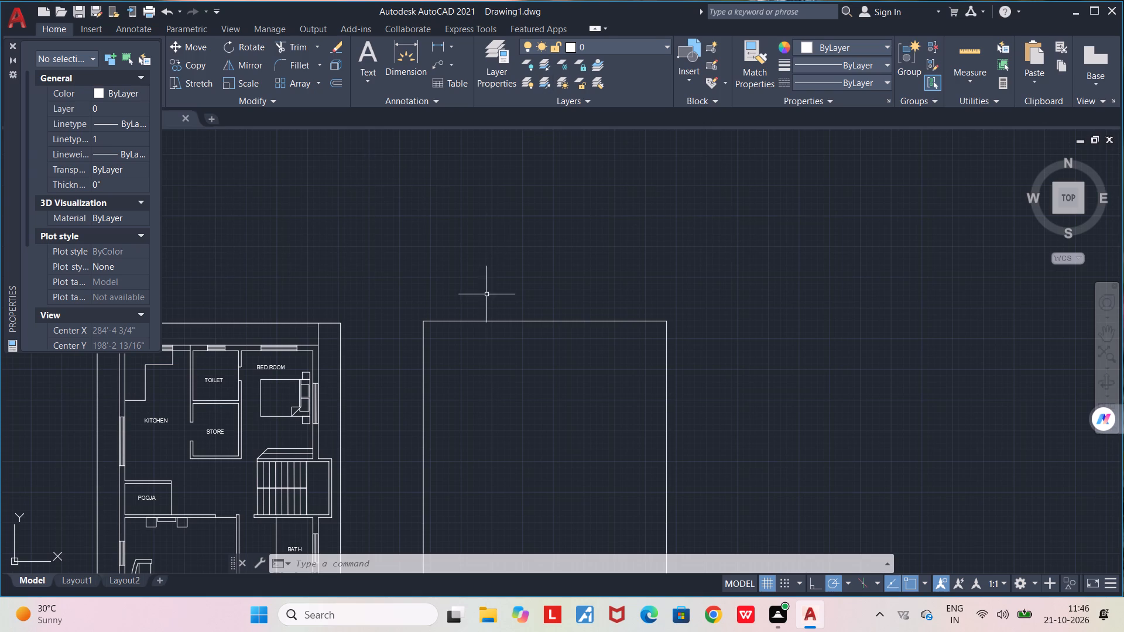
scroll(441, 382, "up", 1)
key("l")
key("Return")
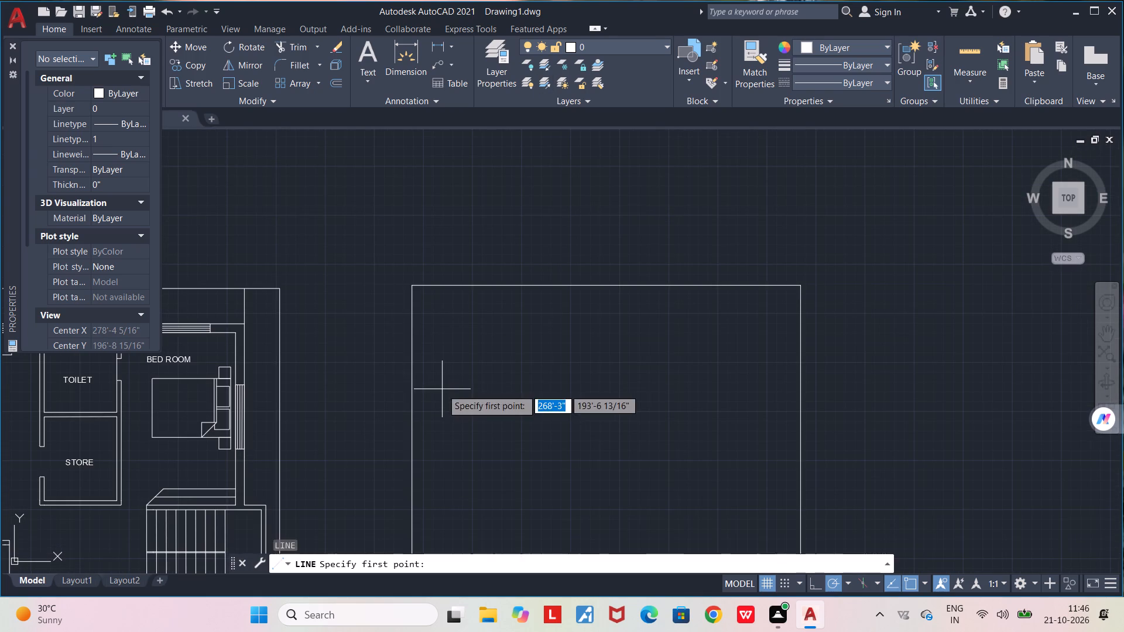
left_click(414, 288)
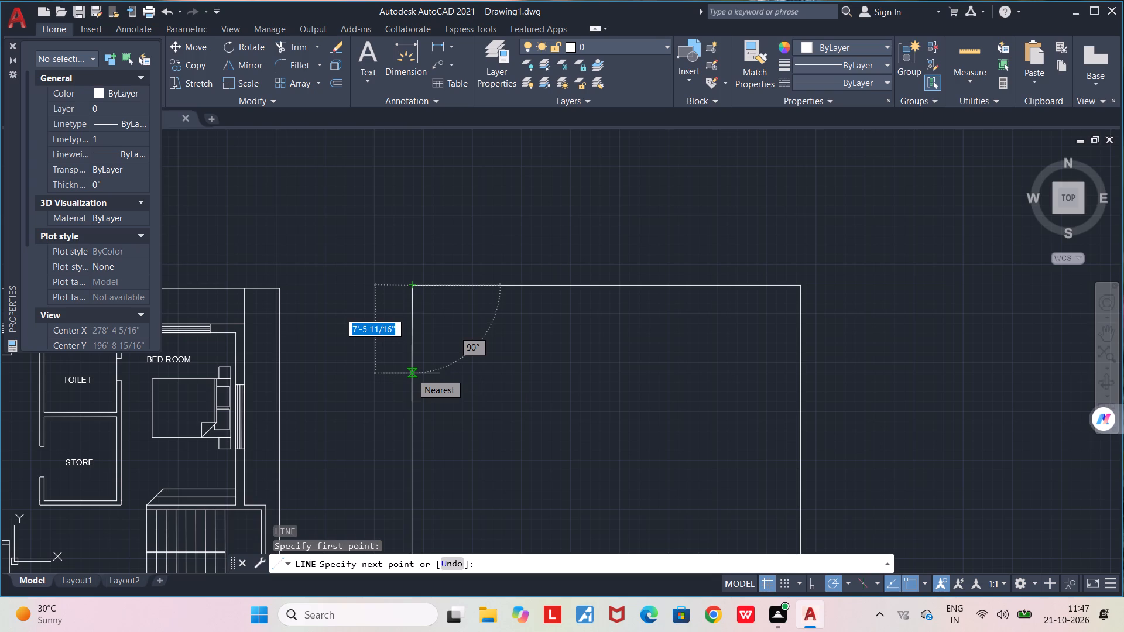
type("104'")
key("BackSpace")
key("BackSpace")
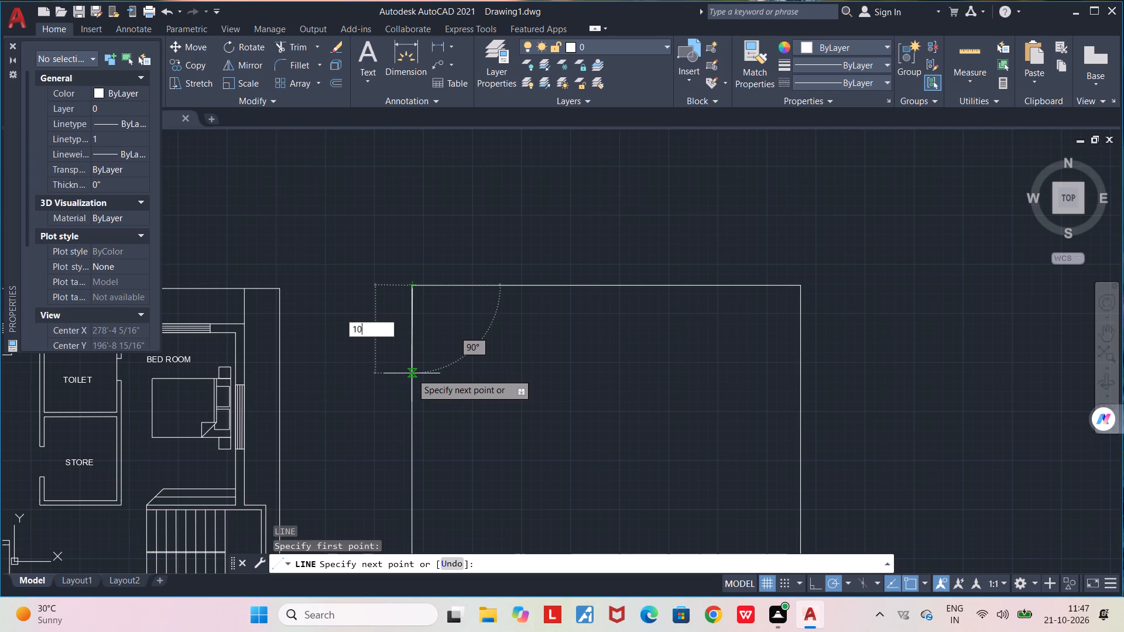
key("BackSpace")
type("4'0\"")
key("Return")
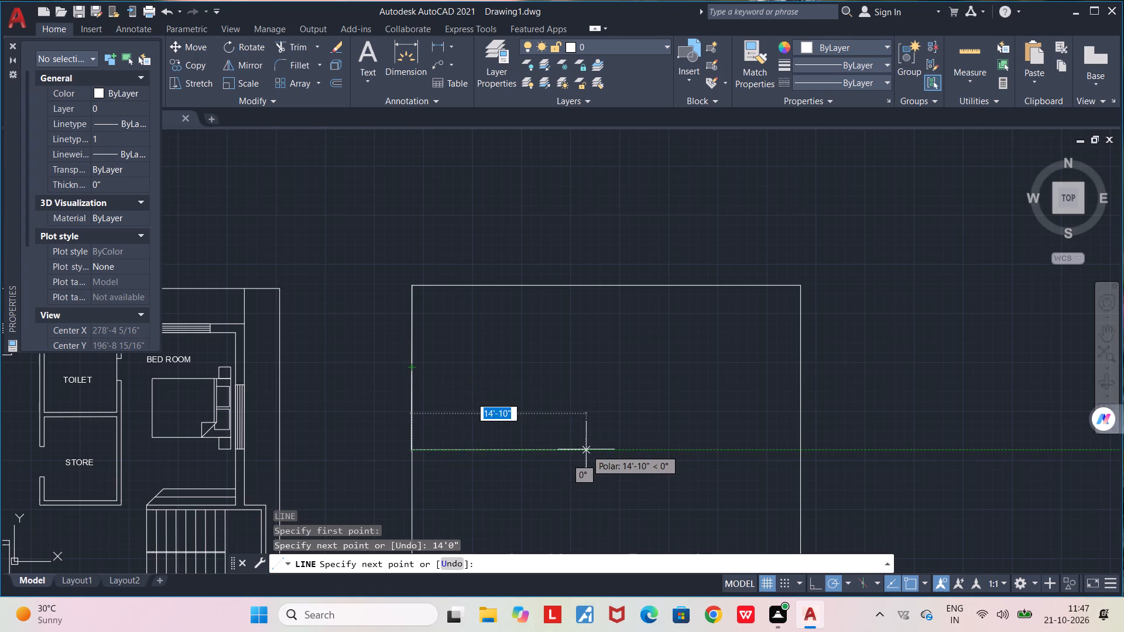
left_click(330, 449)
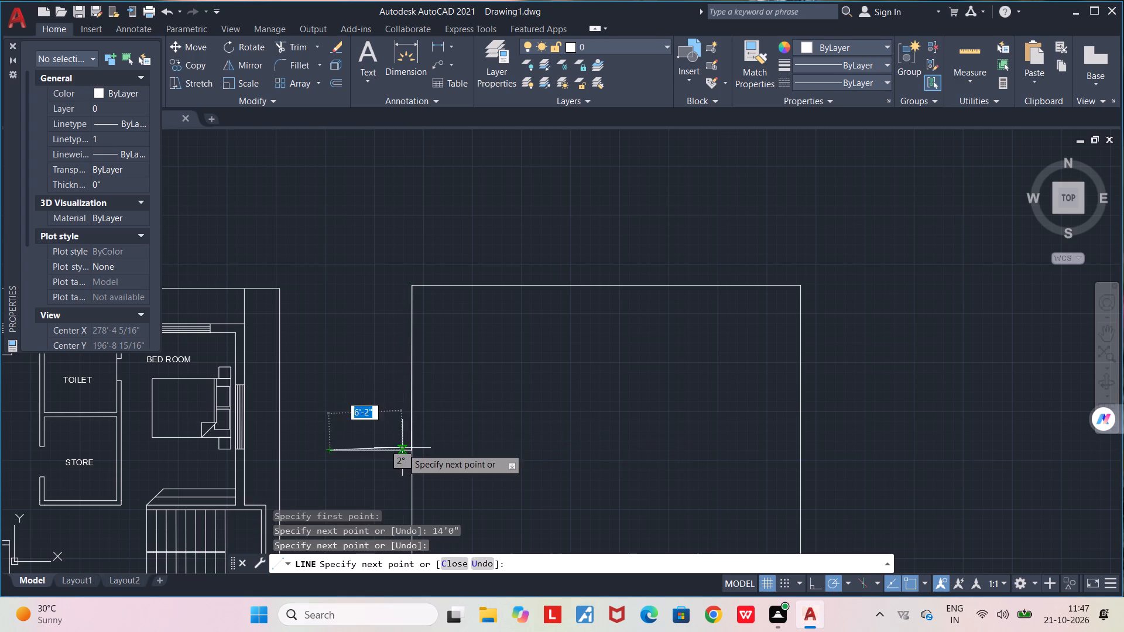
scroll(402, 448, "up", 4)
key("space")
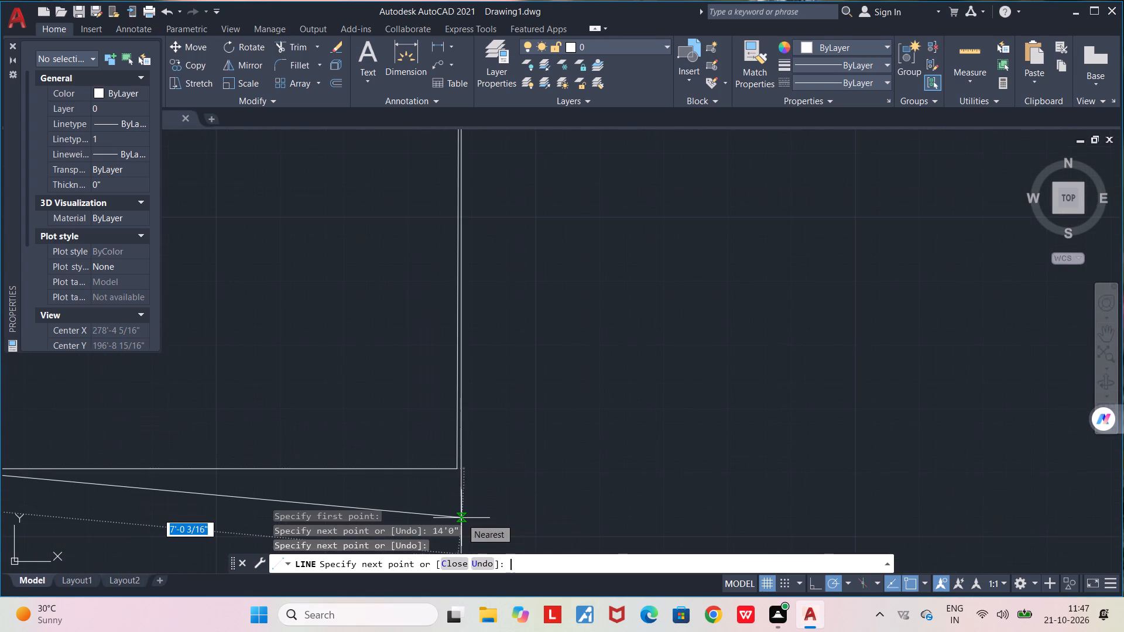
Erase the 14'0" vertical line drawn along the copied boundary's left edge.
left_click(457, 442)
key("Delete")
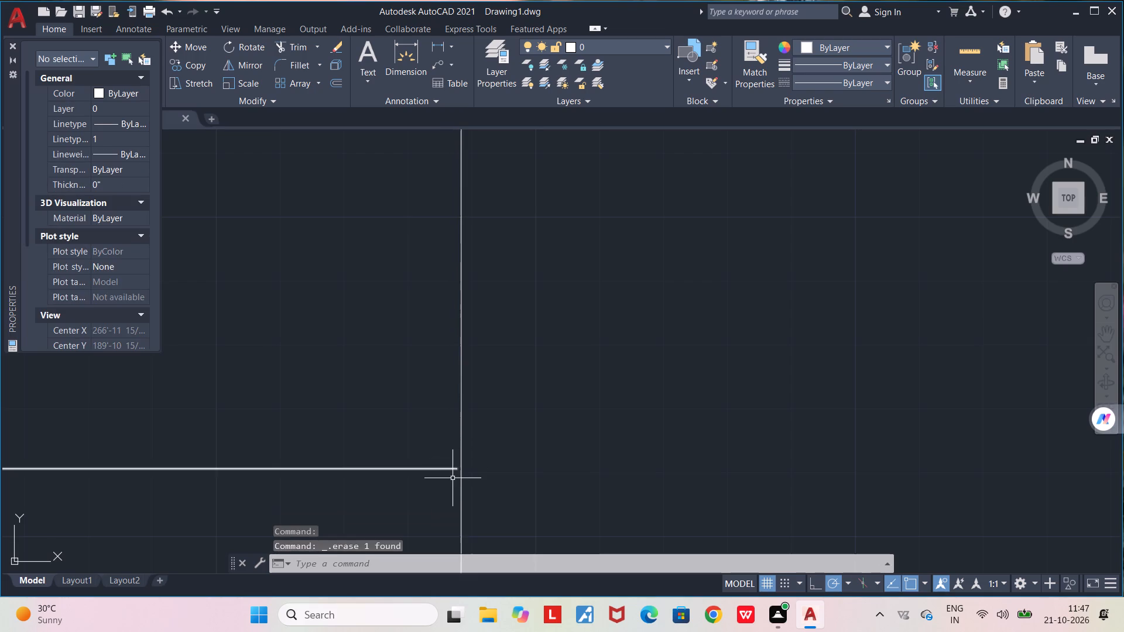
Draw a short horizontal line from the right end of the outward segment across the copied boundary's left edge.
key("l")
key("Return")
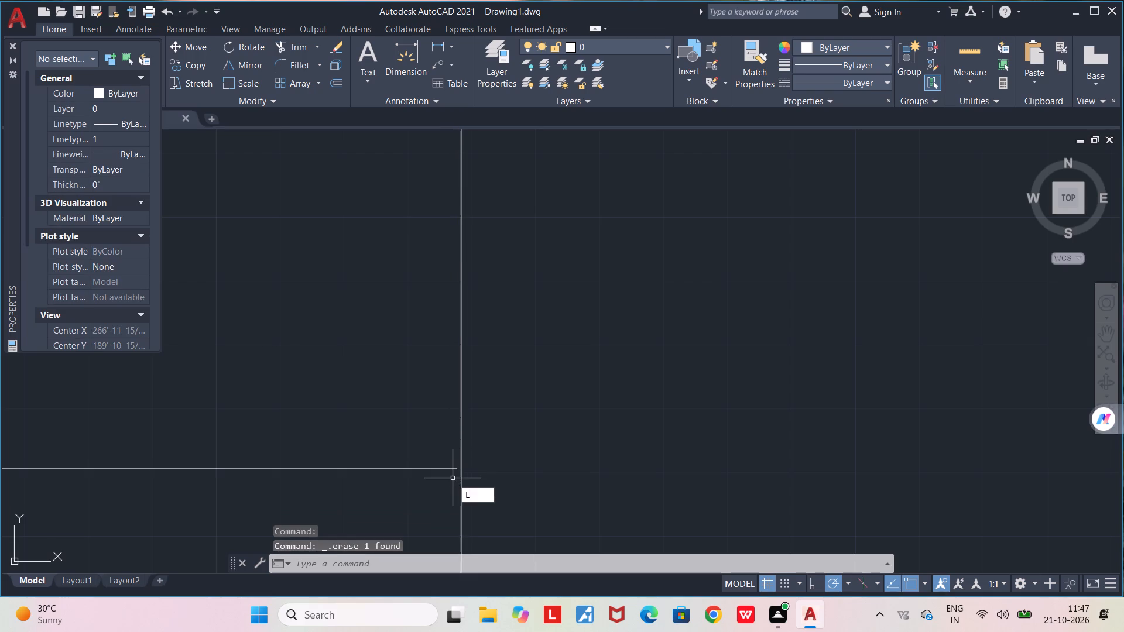
scroll(453, 478, "up", 1)
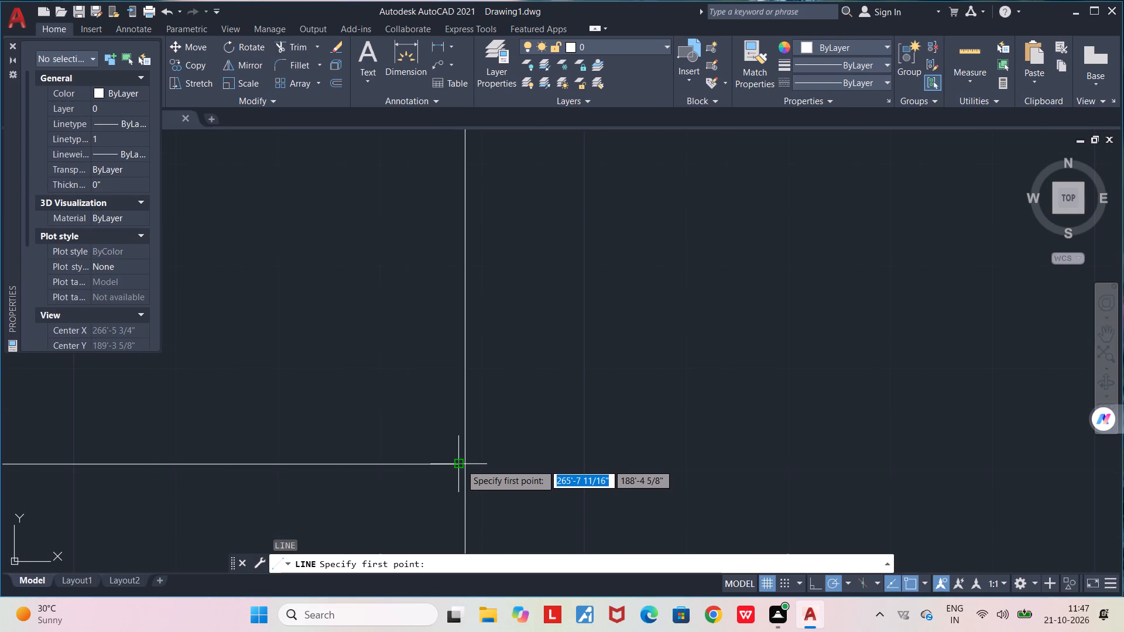
left_click(457, 463)
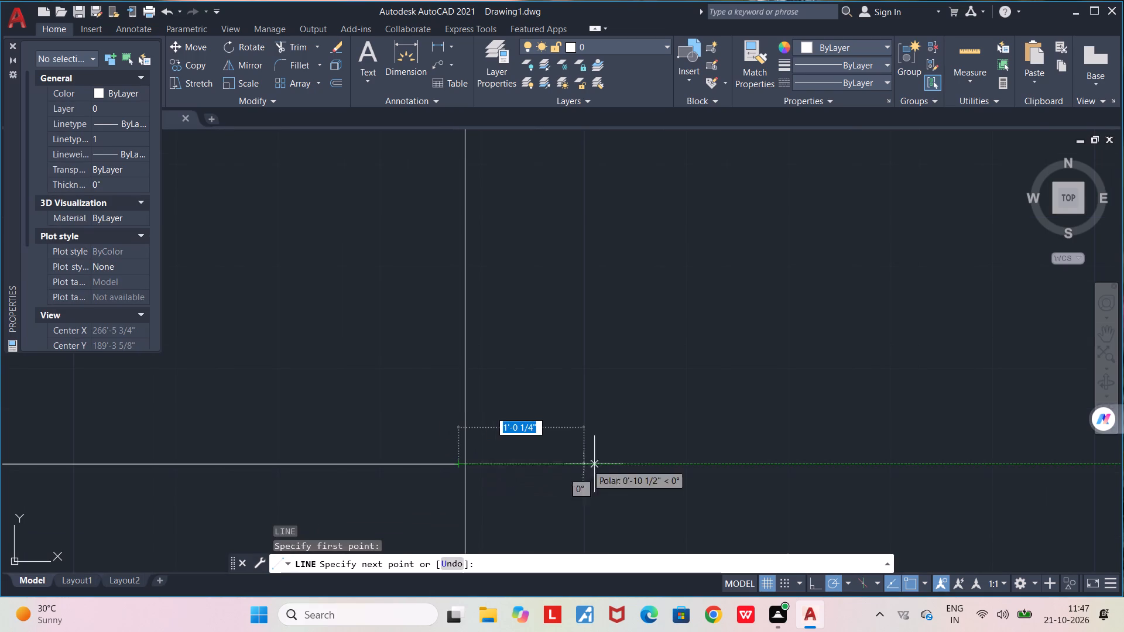
left_click(488, 463)
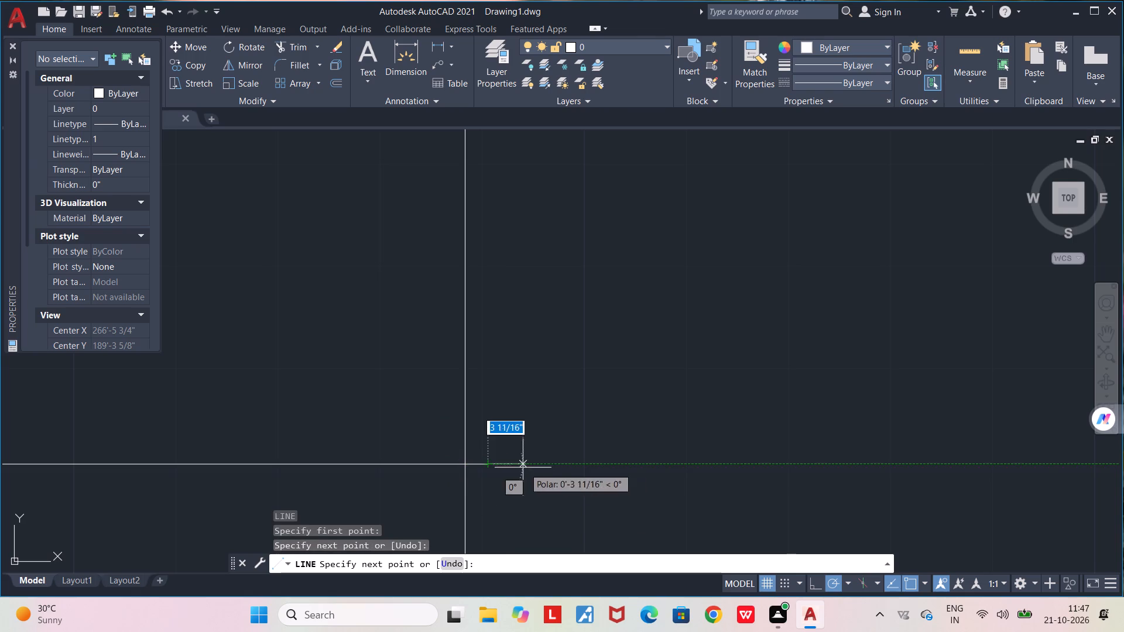
key("space")
Trim the short horizontal line where it overshoots inside the copied boundary's left edge and remove its long outward part.
type("TR")
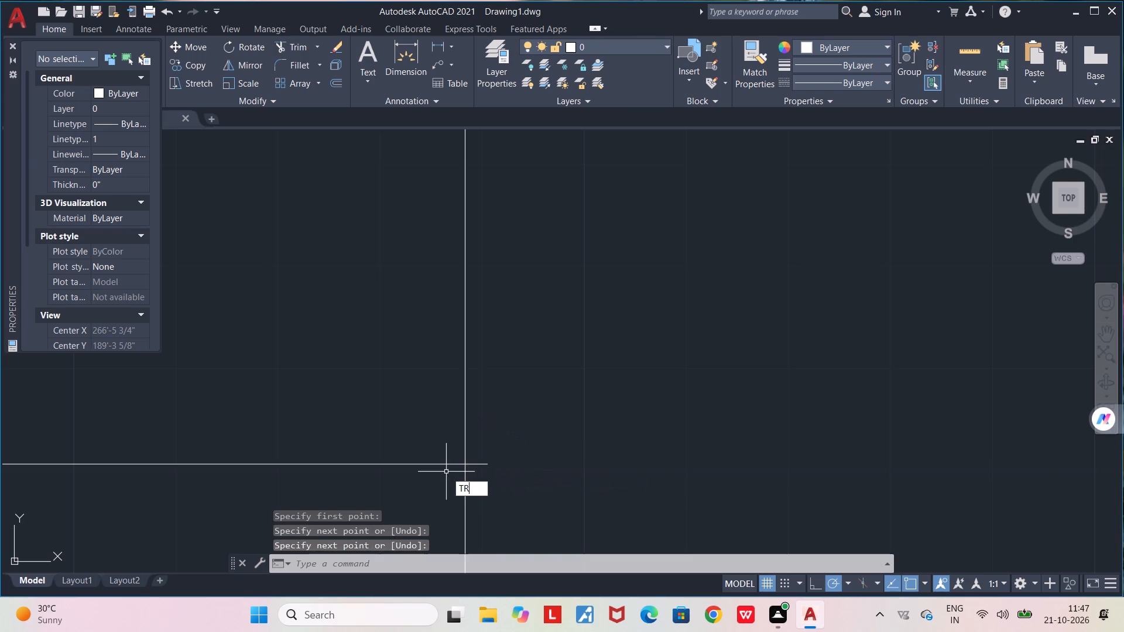
key("Return")
left_click(479, 464)
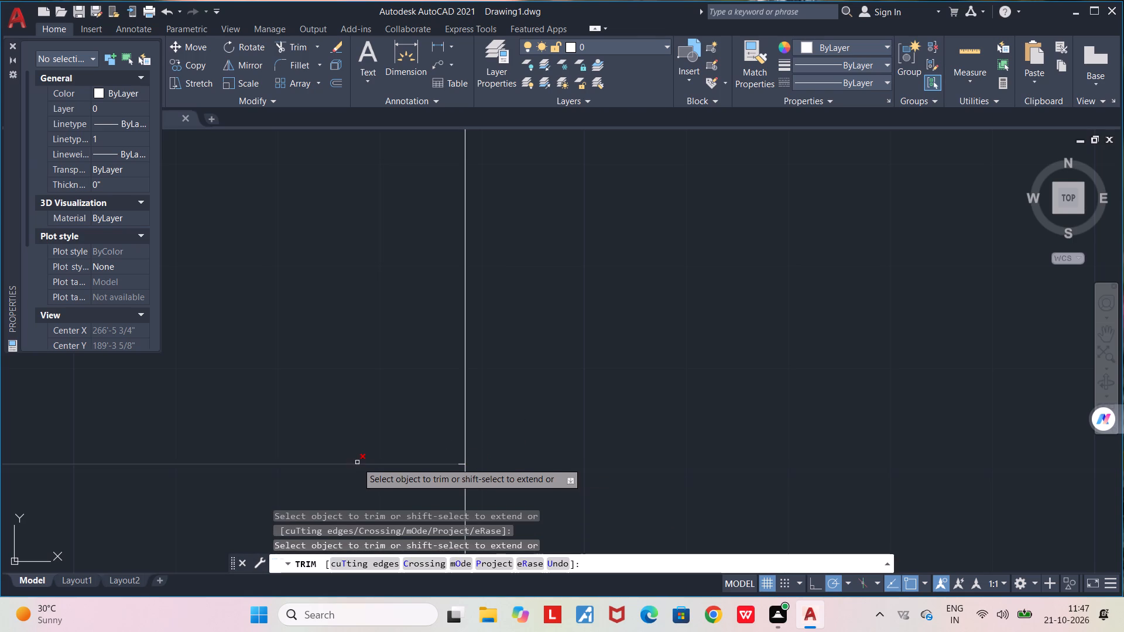
left_click(361, 466)
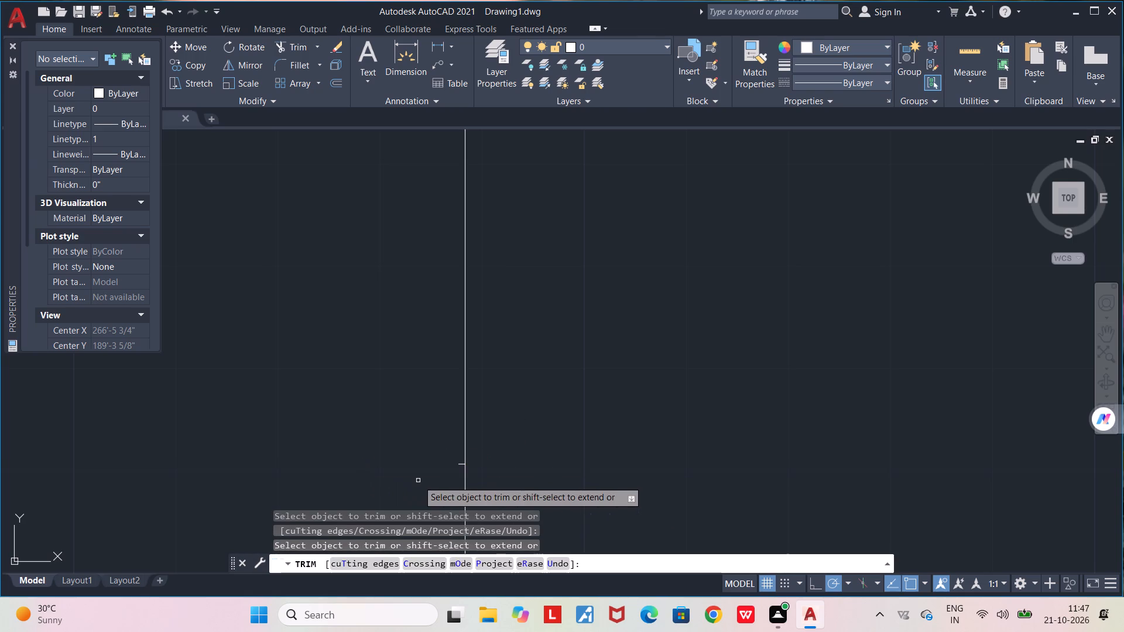
key("space")
Draw a line 10'9" inward from the 14'0" mark on the copied boundary's left edge, continuing vertically up past the top edge.
scroll(537, 487, "up", 3)
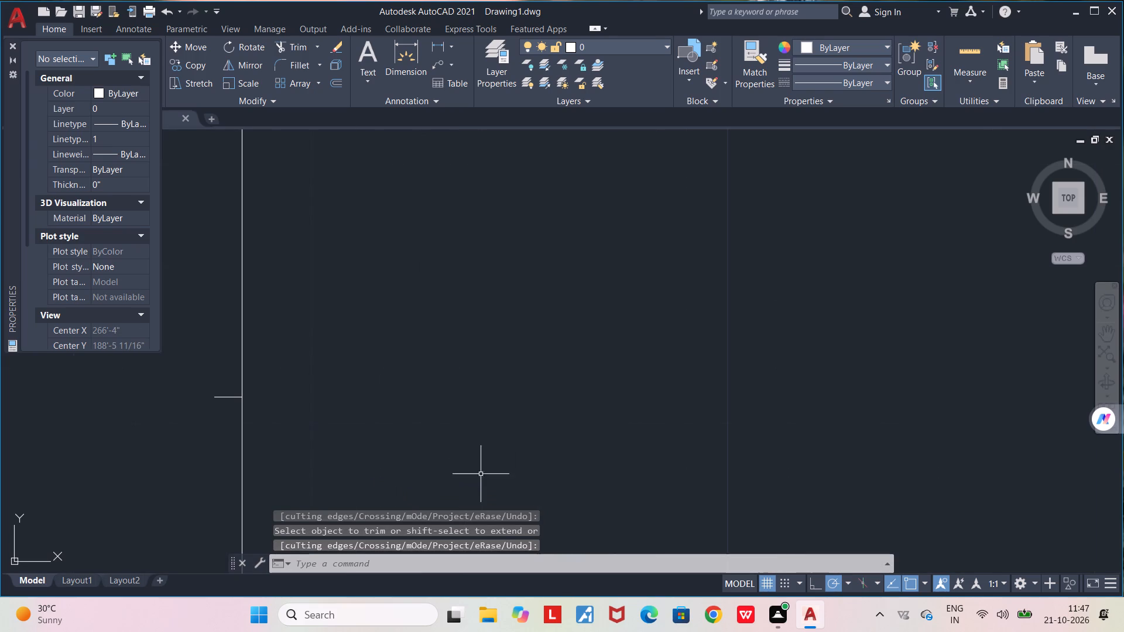
key("l")
key("Return")
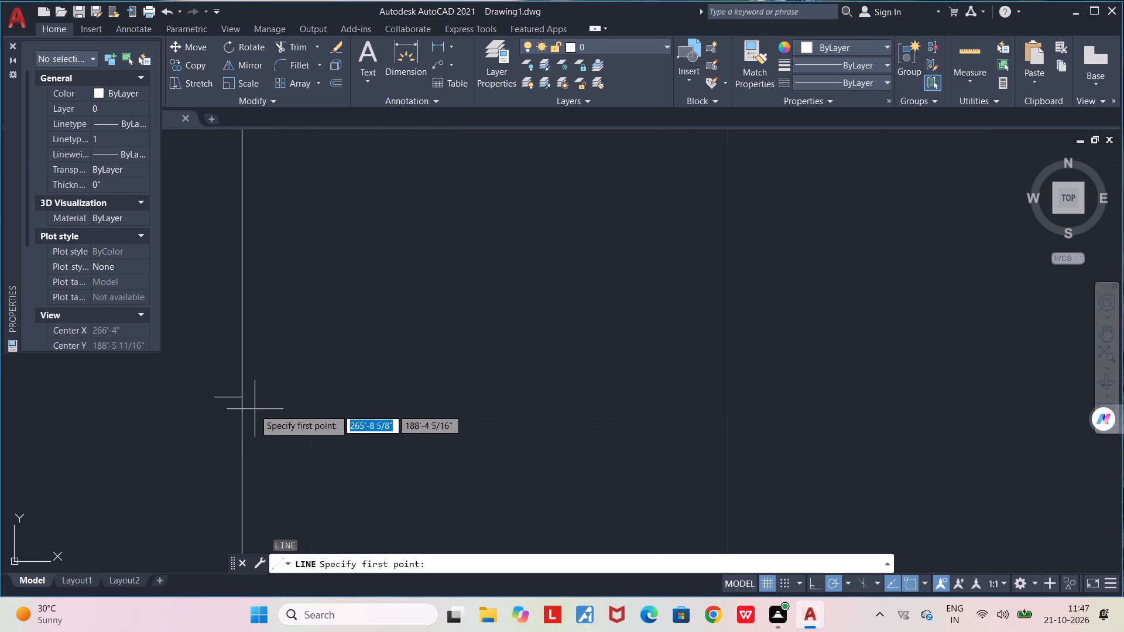
left_click(247, 397)
scroll(563, 403, "down", 9)
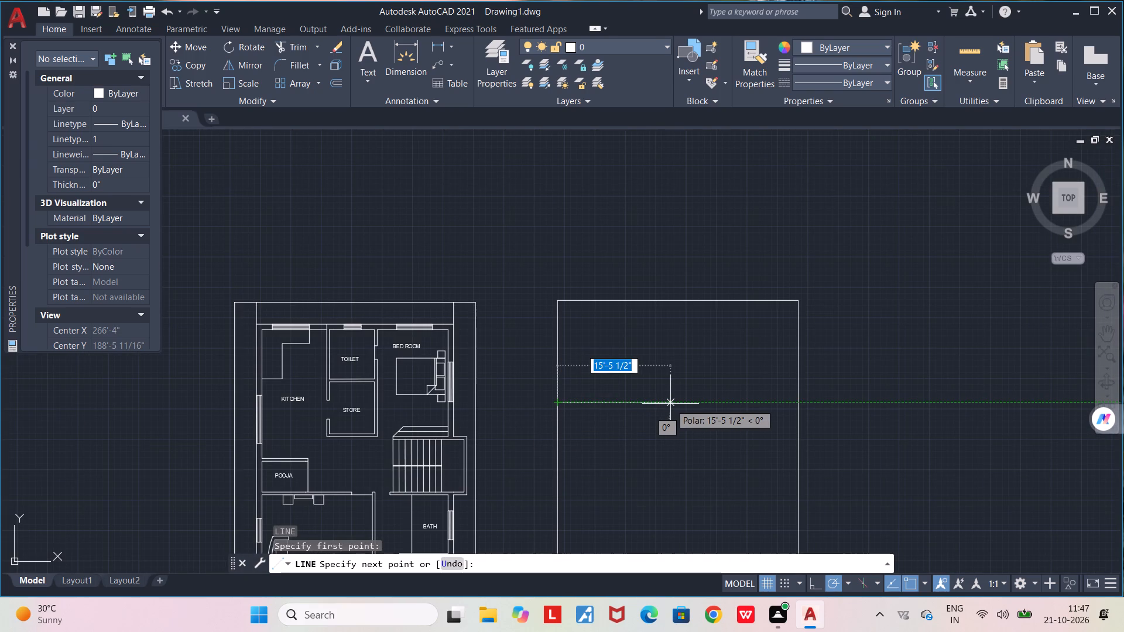
type("10'9\"")
key("Return")
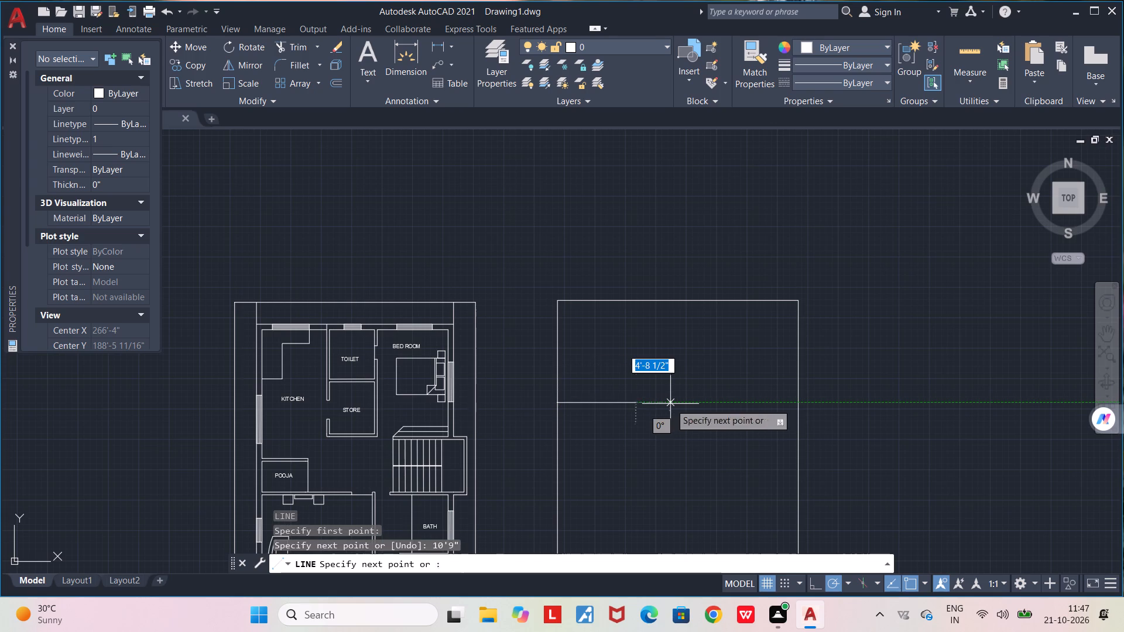
left_click(632, 269)
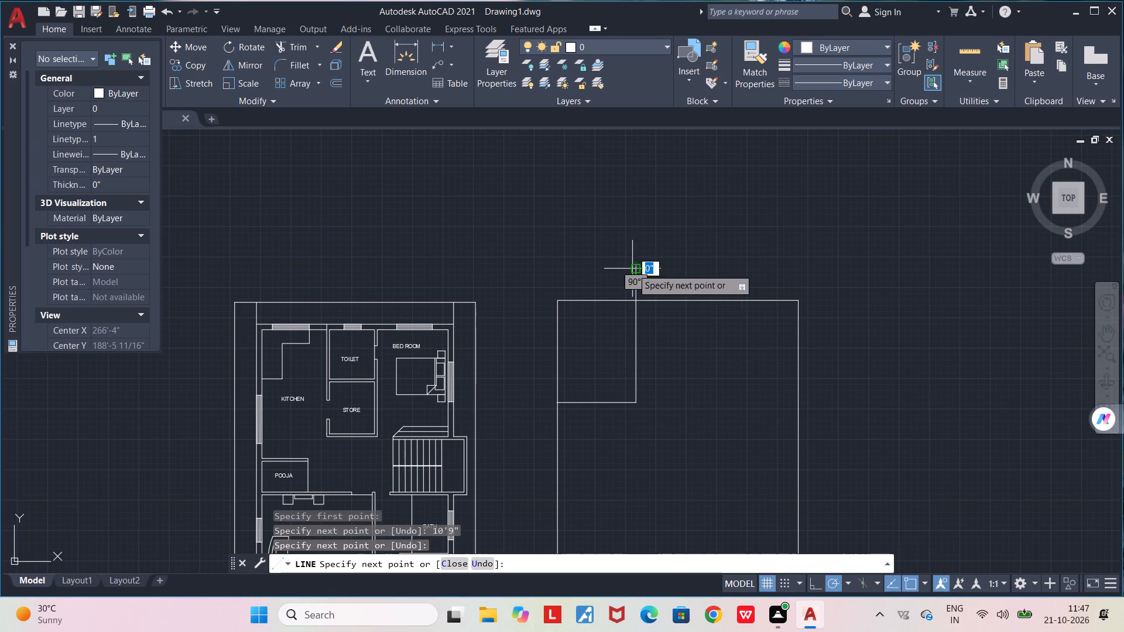
key("space")
Trim the vertical line's overshoot above the boundary's top edge and the small stub outside its left edge.
key("t")
key("r")
key("Return")
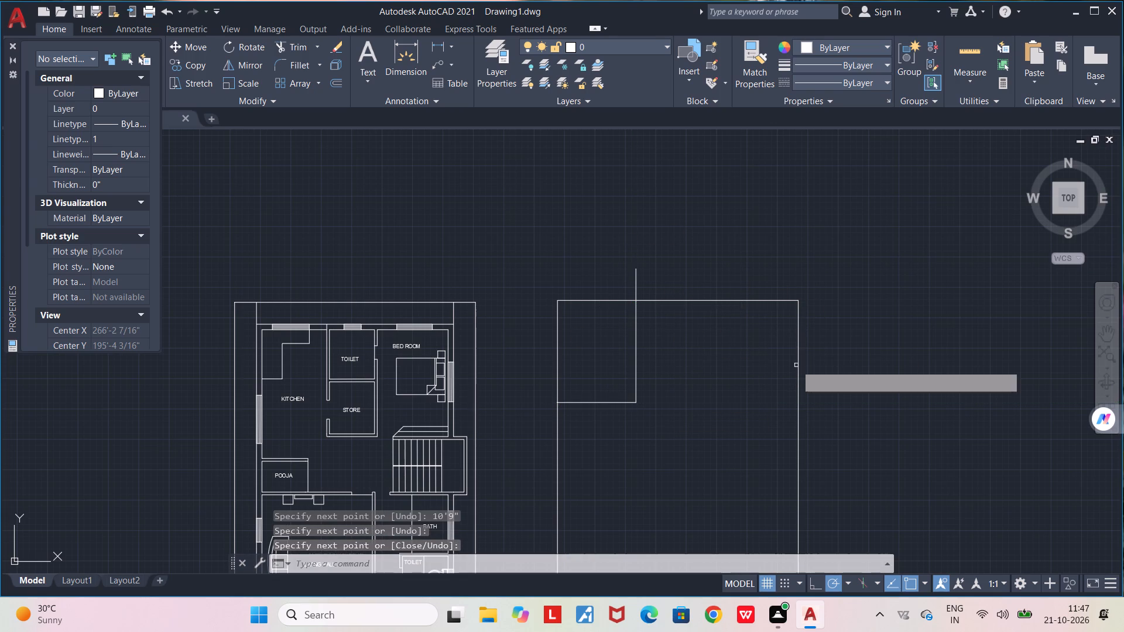
left_click(636, 282)
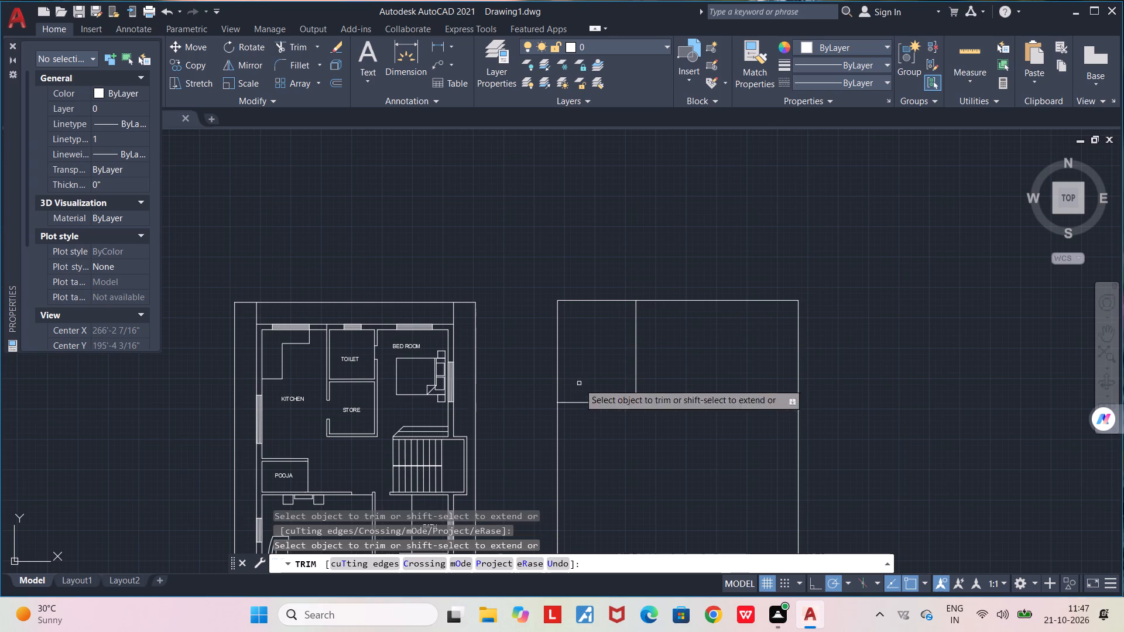
scroll(568, 405, "up", 6)
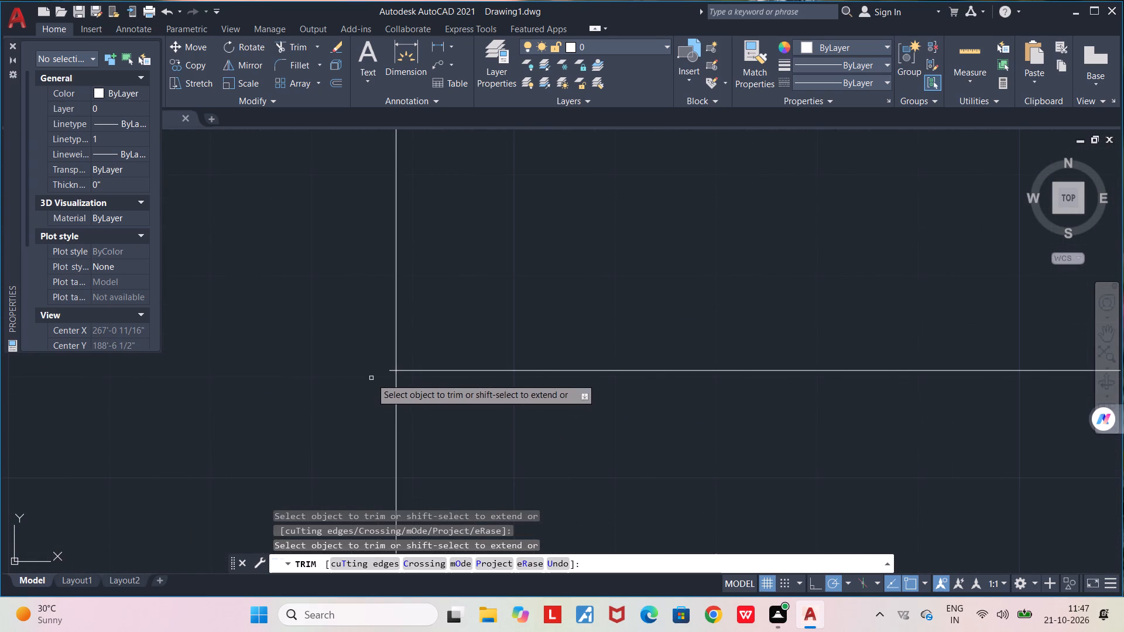
left_click(392, 370)
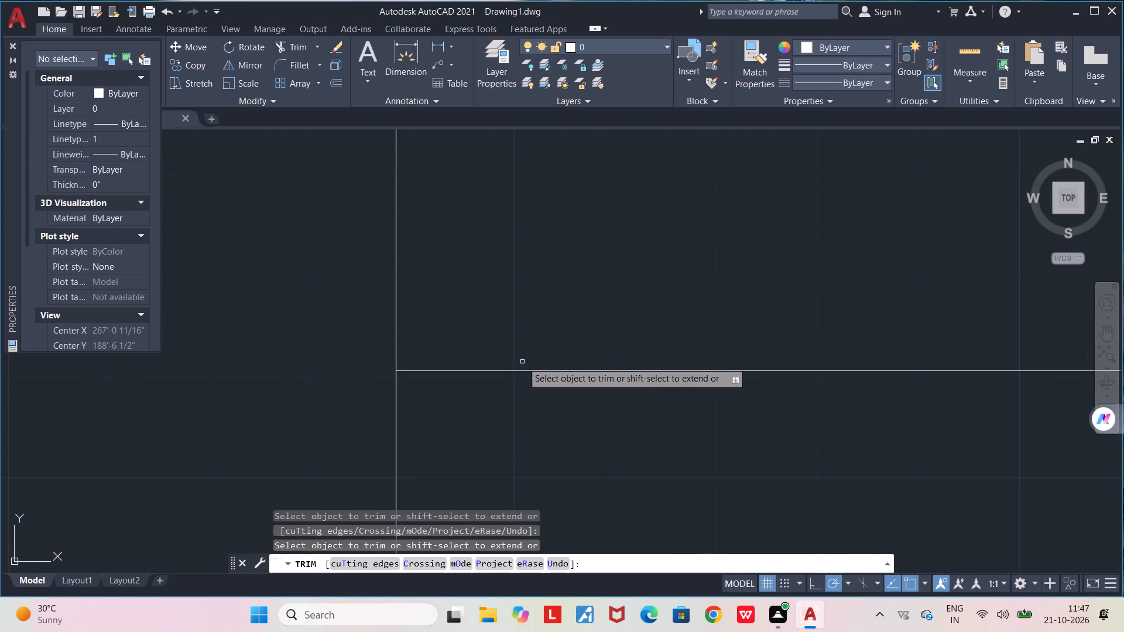
scroll(522, 362, "down", 2)
key("space")
Draw a strip beside the corner room: 4'0" along the top edge, 14'0" down, and back to the room's lower-right corner.
scroll(522, 362, "down", 5)
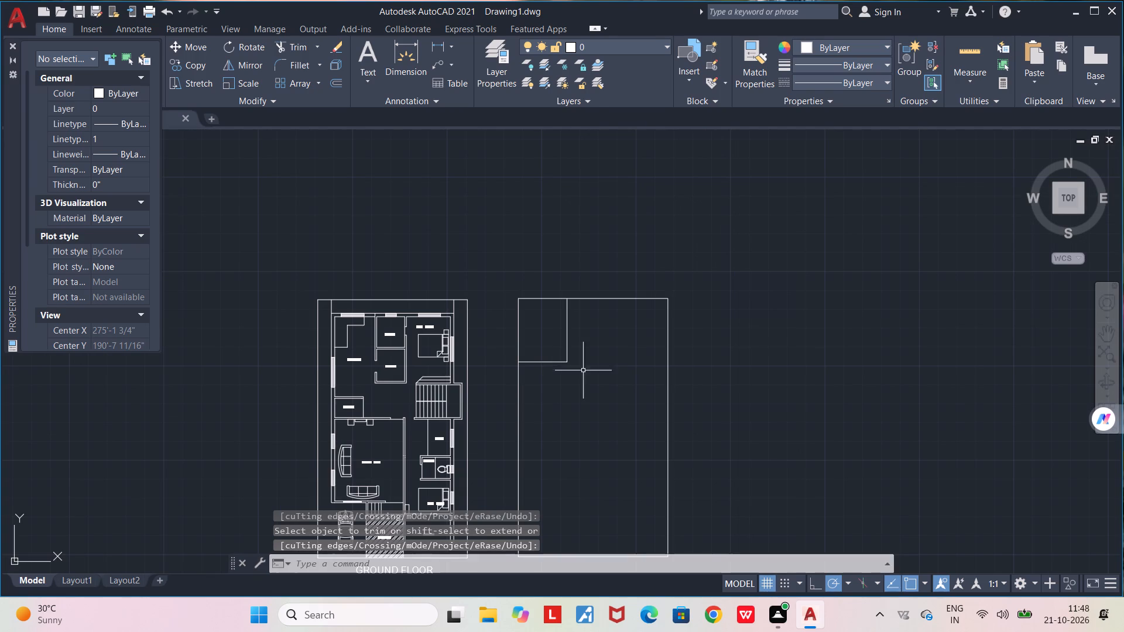
scroll(595, 403, "up", 1)
scroll(595, 403, "down", 1)
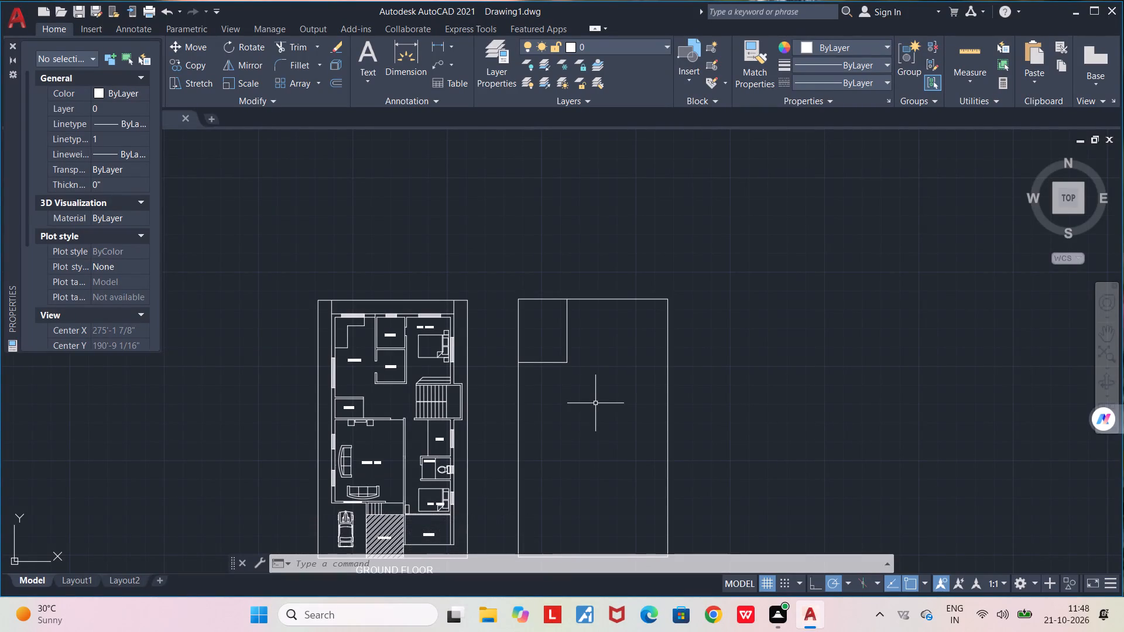
scroll(588, 301, "up", 2)
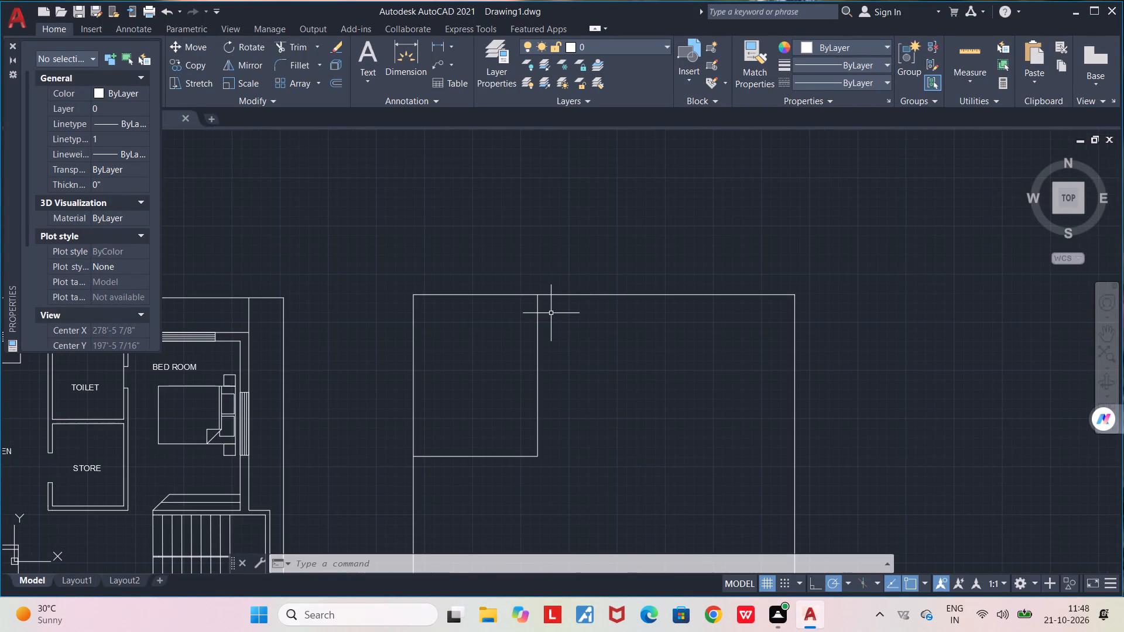
key("l")
key("Return")
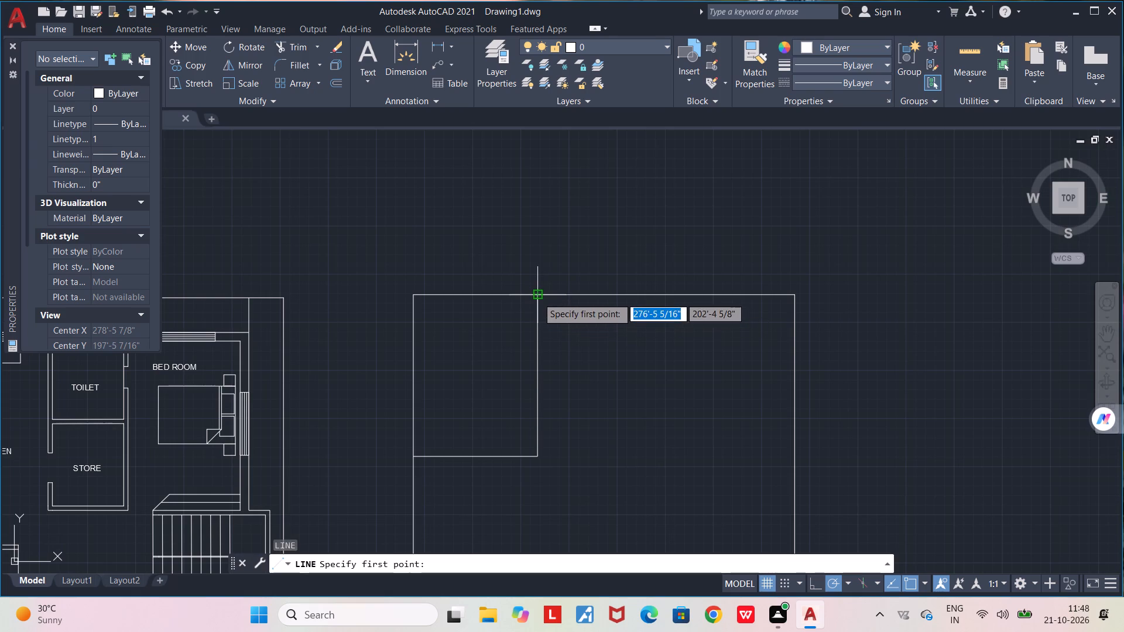
left_click(537, 297)
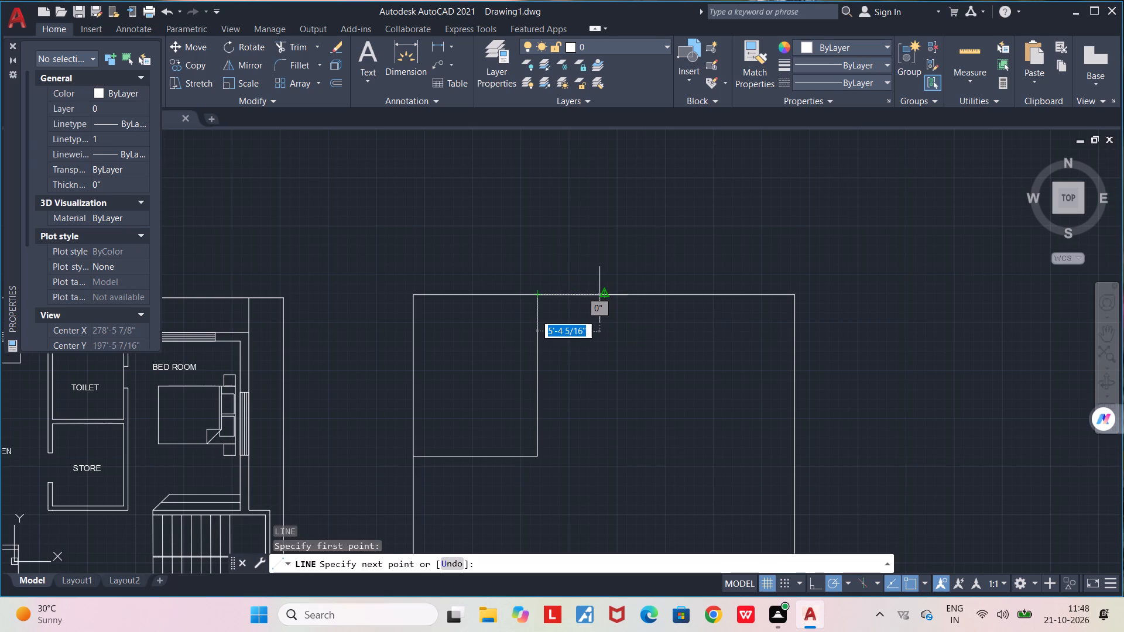
key("4")
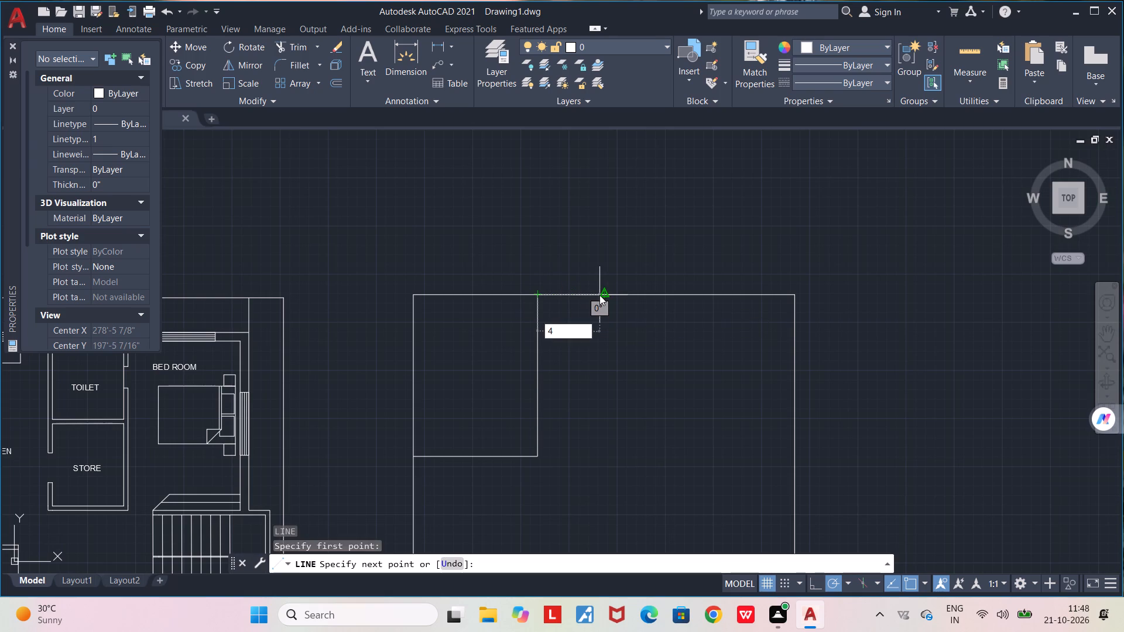
type("'0")
key("shift+quotedbl")
key("Return")
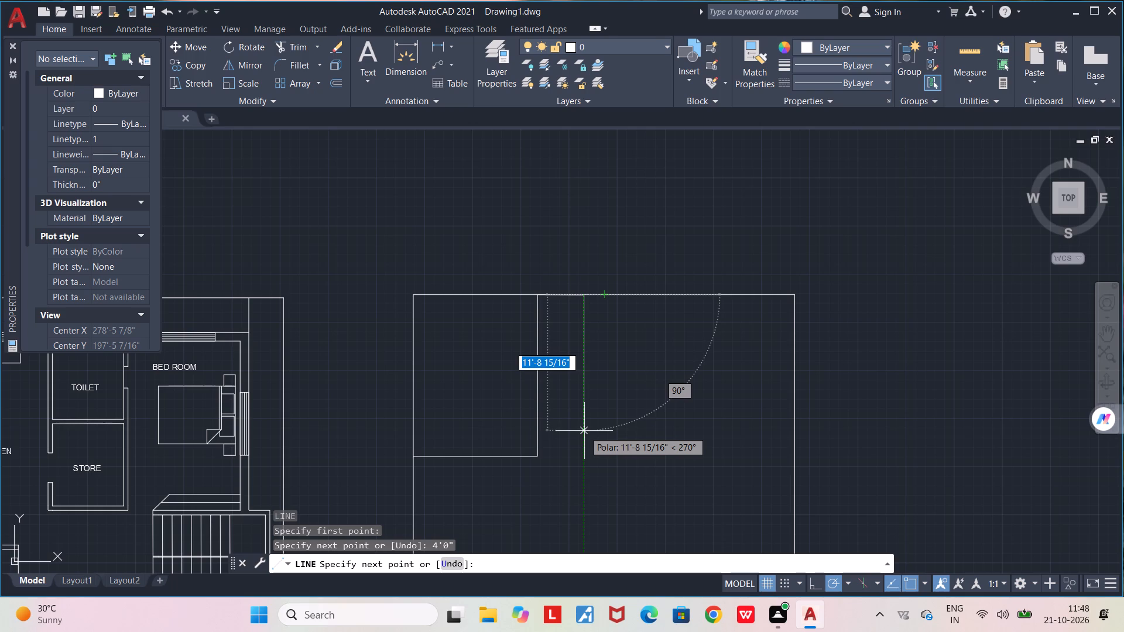
type("14'")
type("0\"")
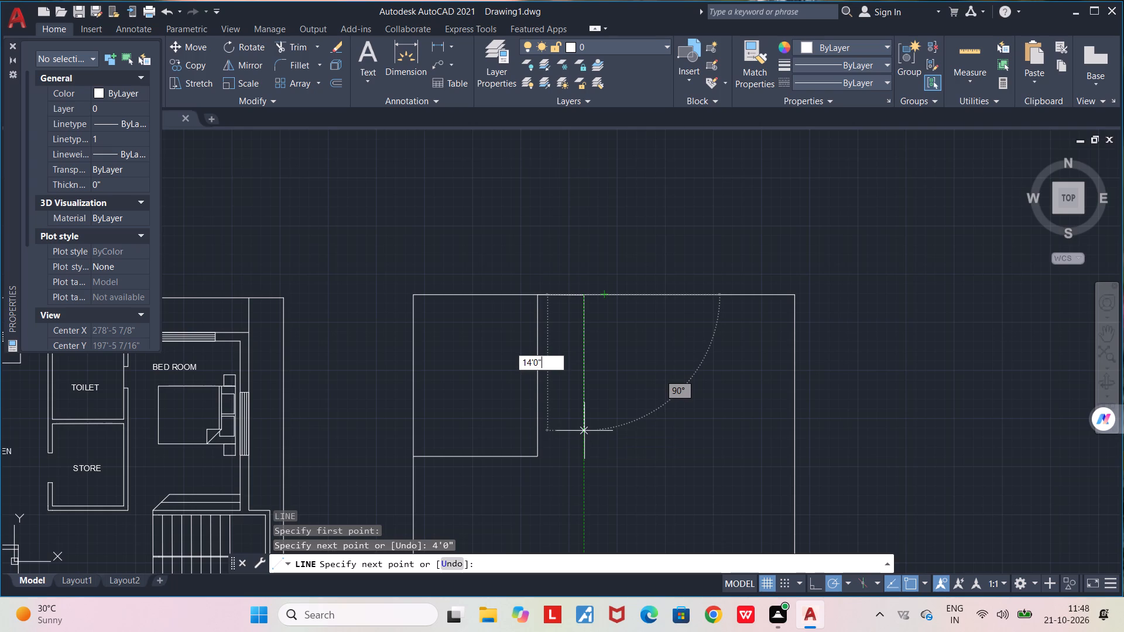
key("Return")
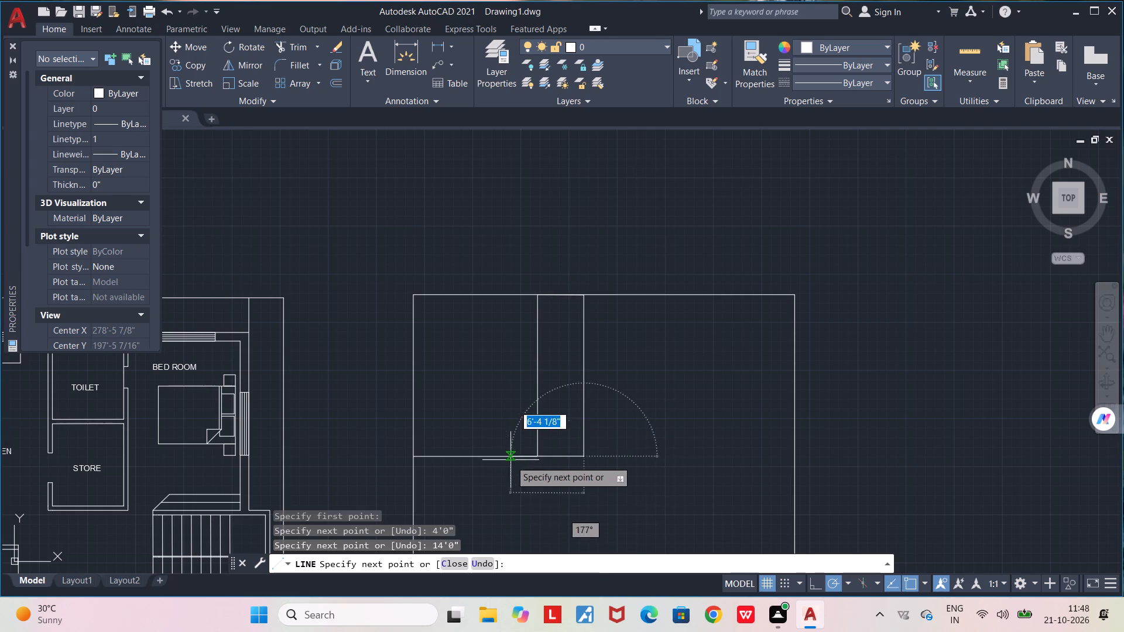
left_click(537, 459)
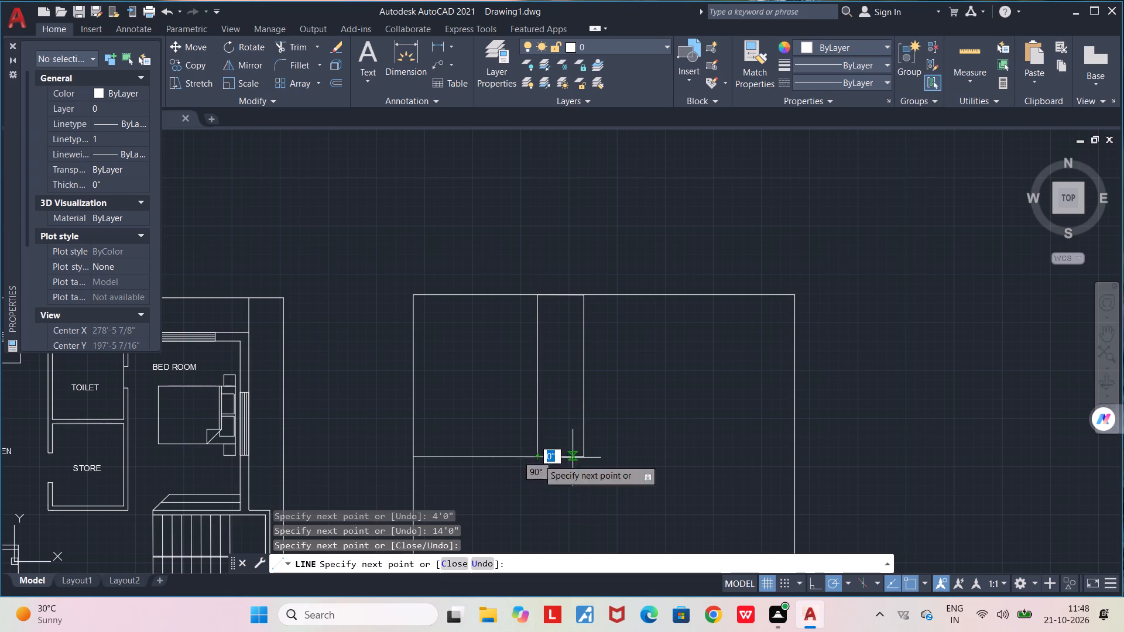
key("space")
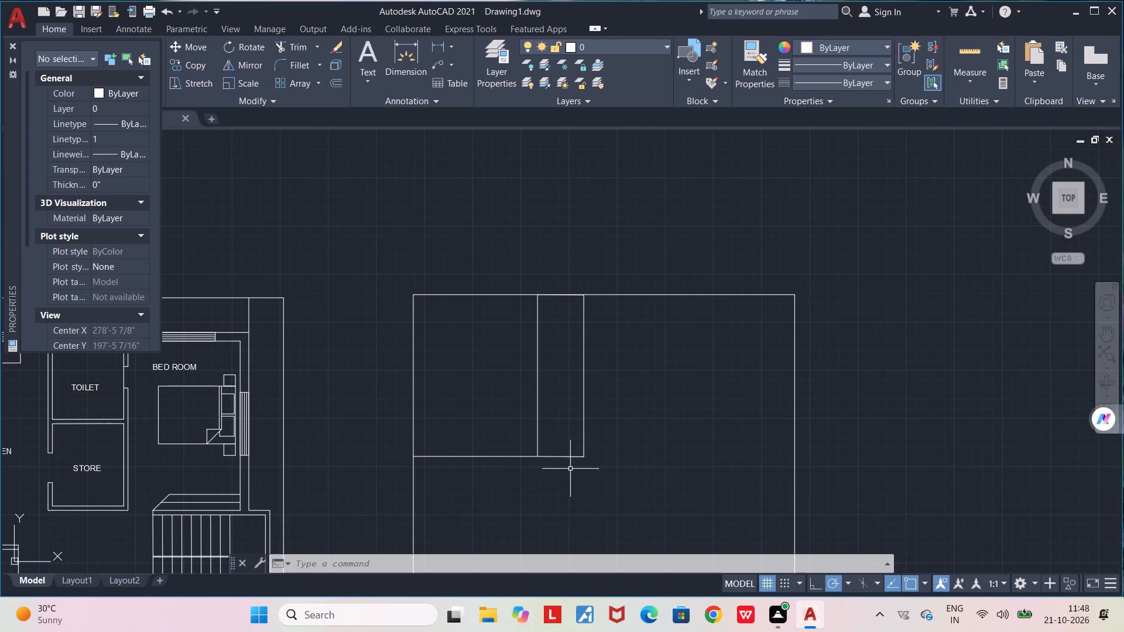
Draw a line 5' up from the strip's lower-right corner, continuing about 6'0" horizontally left across the strip.
scroll(584, 474, "up", 2)
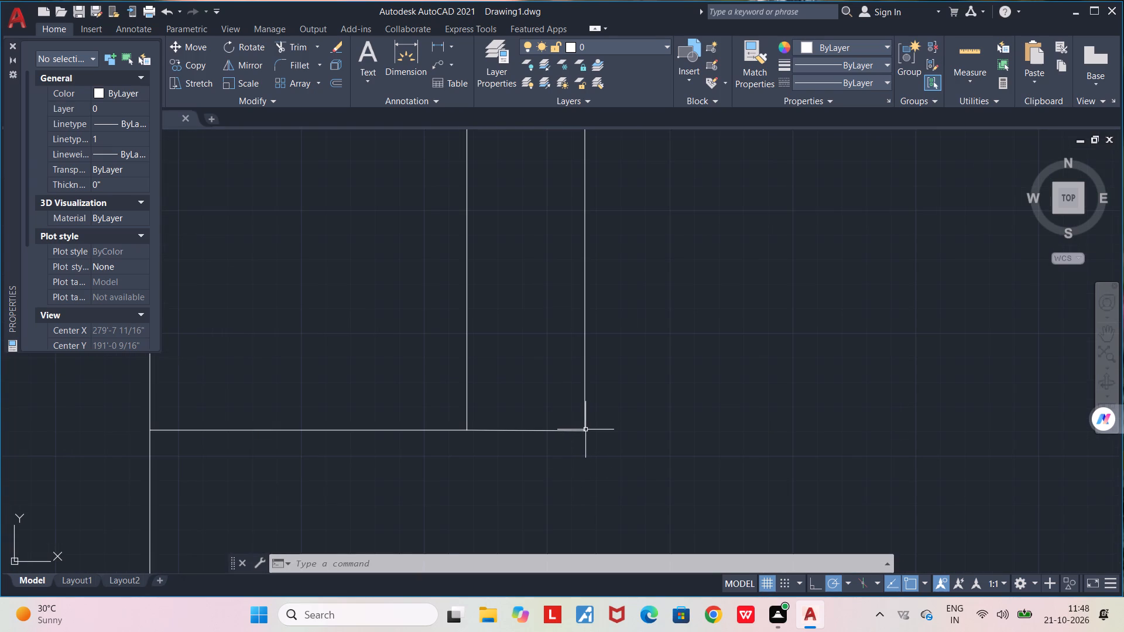
key("l")
key("Return")
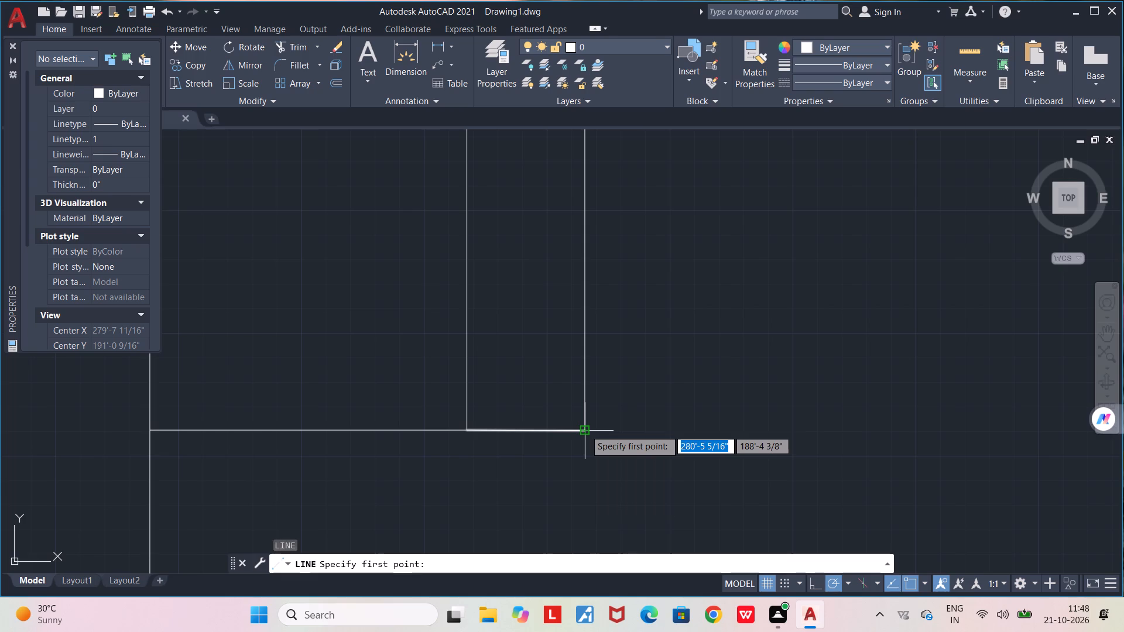
left_click(585, 430)
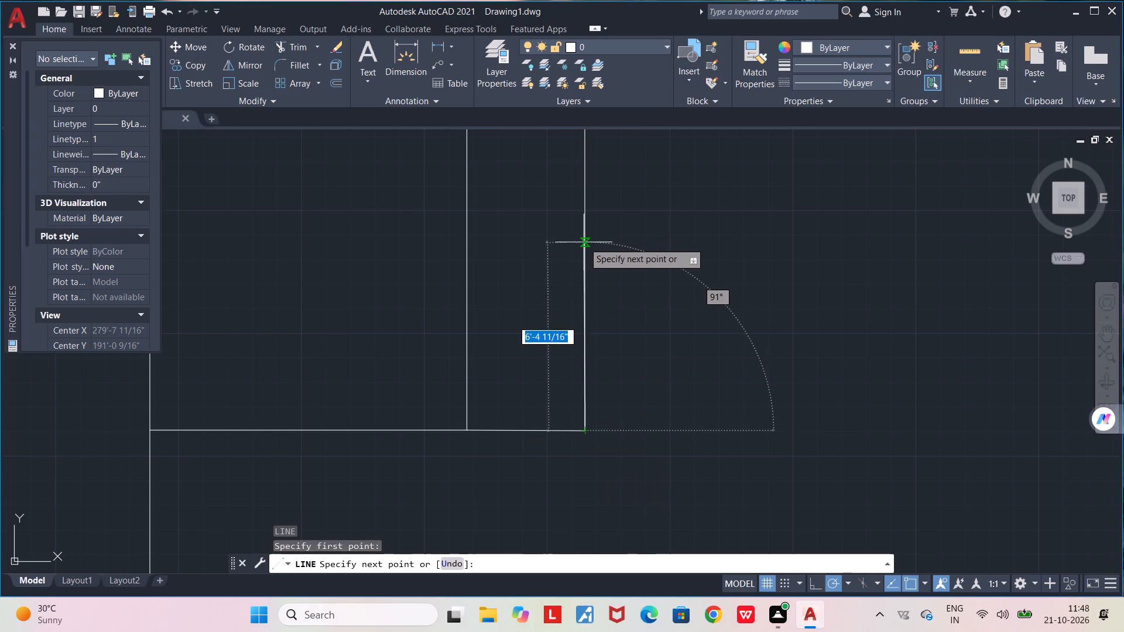
type("5'")
key("Return")
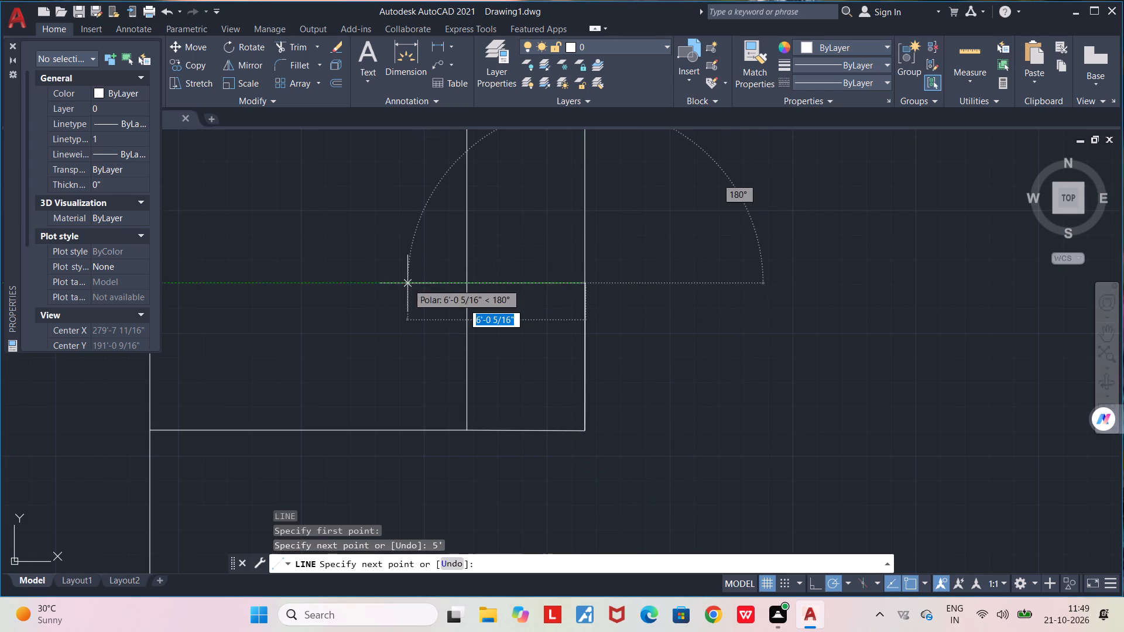
left_click(407, 283)
key("space")
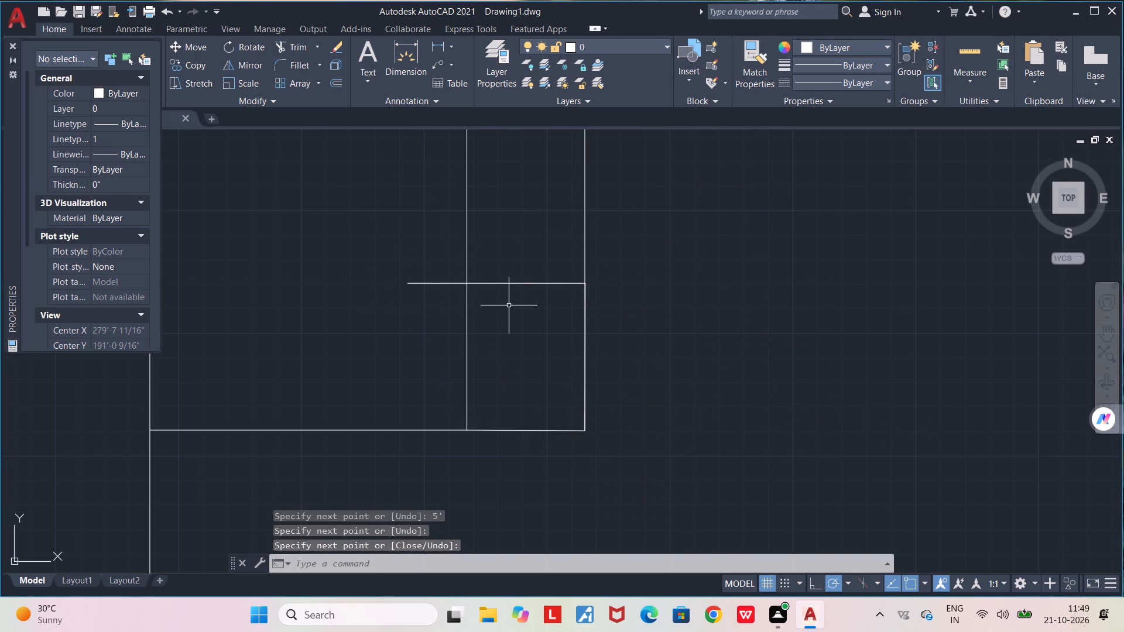
Trim the horizontal divider's overhangs on both sides of the strip and remove the leftover 5' vertical line.
scroll(595, 304, "up", 4)
middle_click_drag(582, 274, 564, 429)
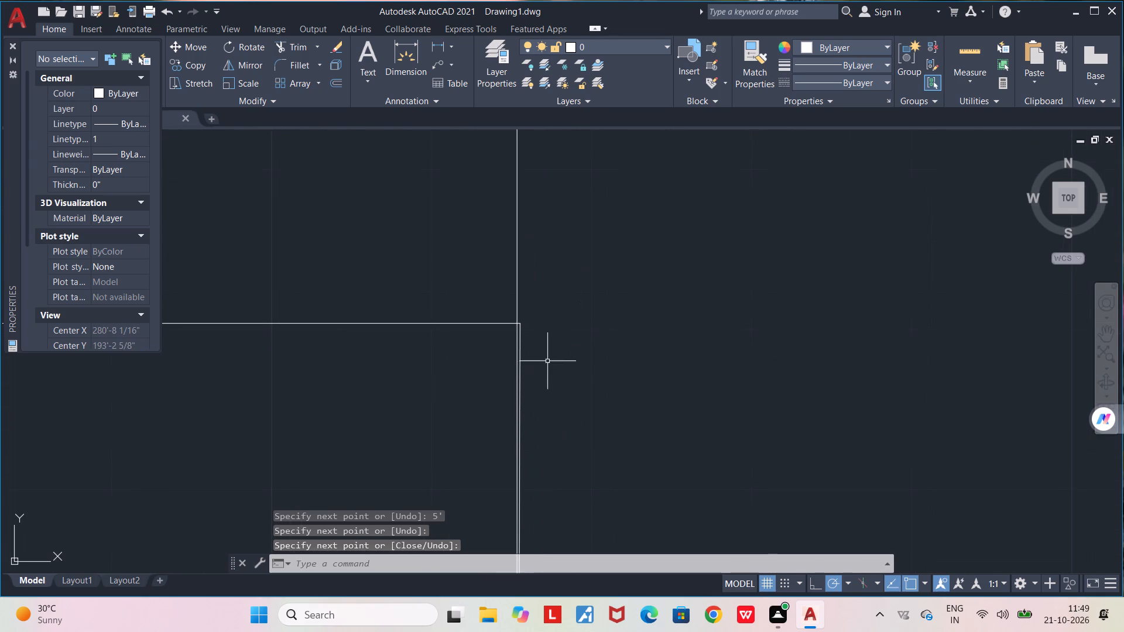
scroll(539, 345, "up", 4)
type("TR")
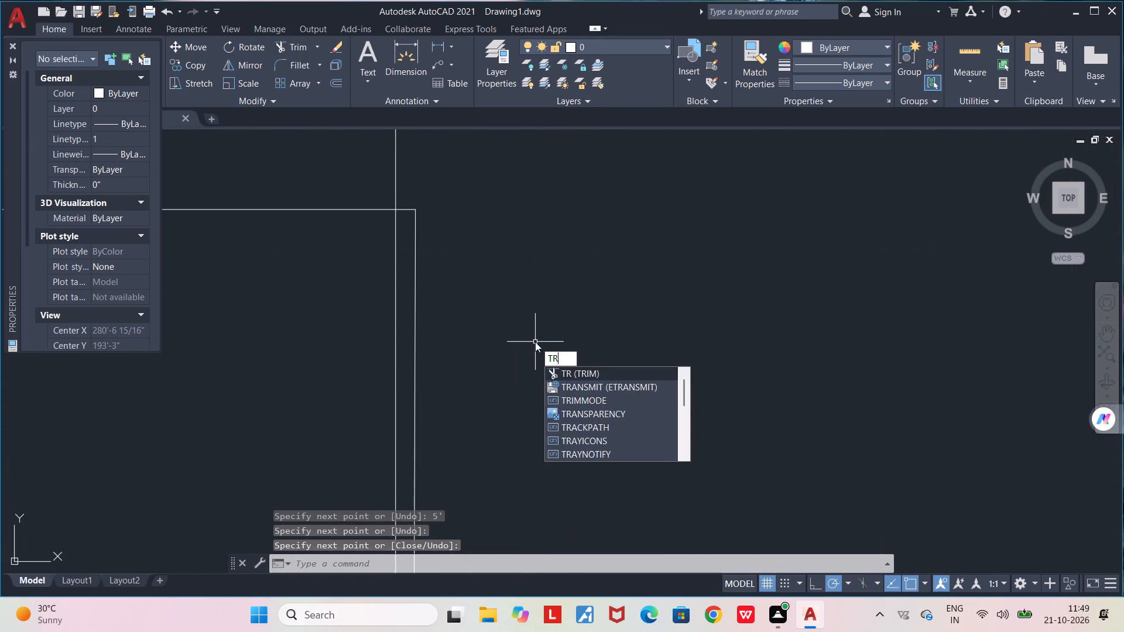
key("Return")
left_click(406, 210)
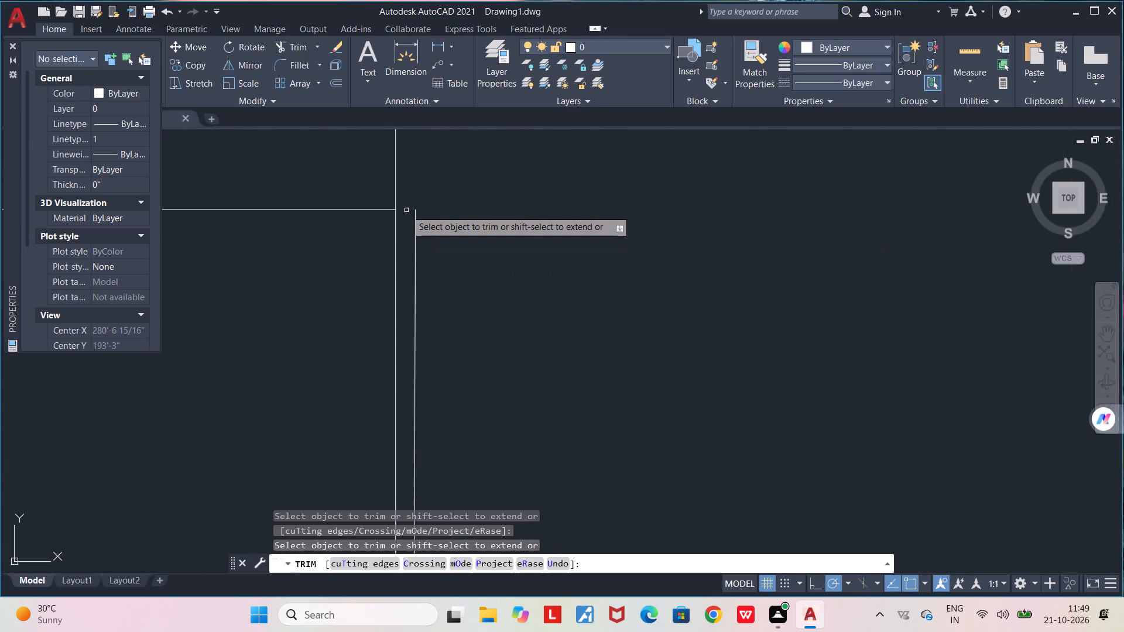
left_click(417, 232)
scroll(433, 249, "down", 4)
middle_click_drag(365, 305, 856, 262)
scroll(856, 262, "down", 2)
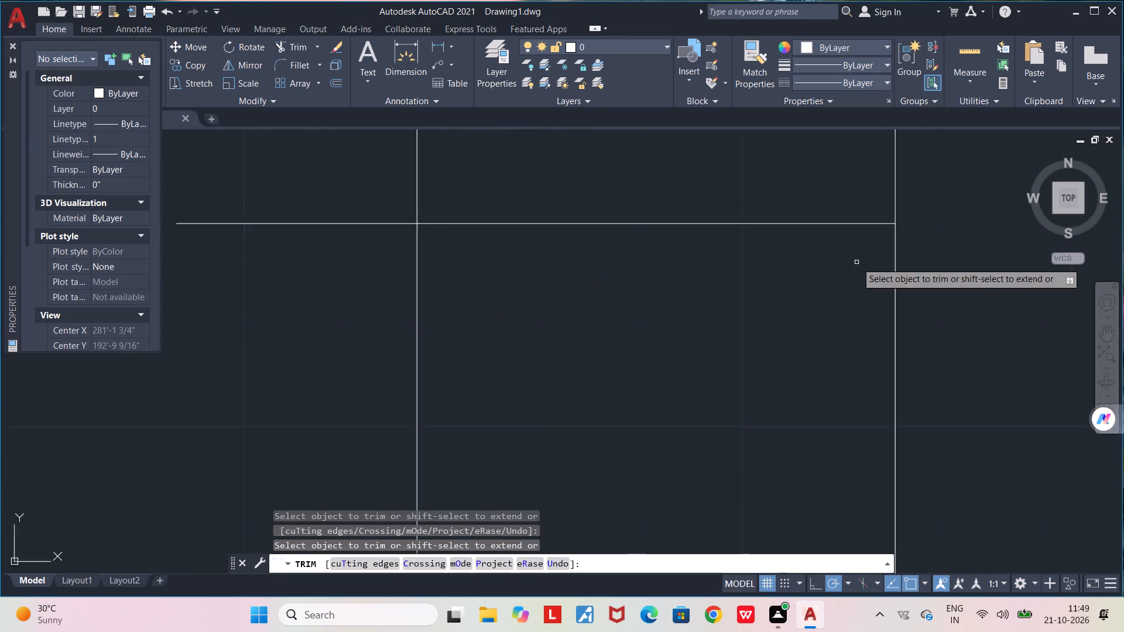
scroll(856, 262, "down", 1)
left_click(658, 249)
scroll(658, 248, "down", 3)
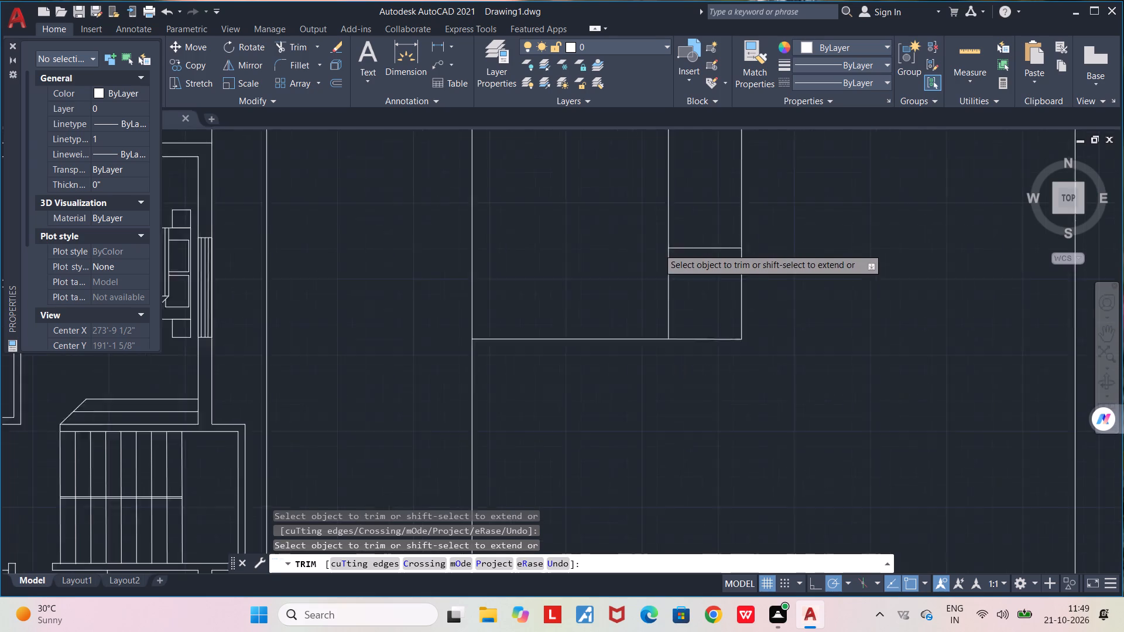
key("space")
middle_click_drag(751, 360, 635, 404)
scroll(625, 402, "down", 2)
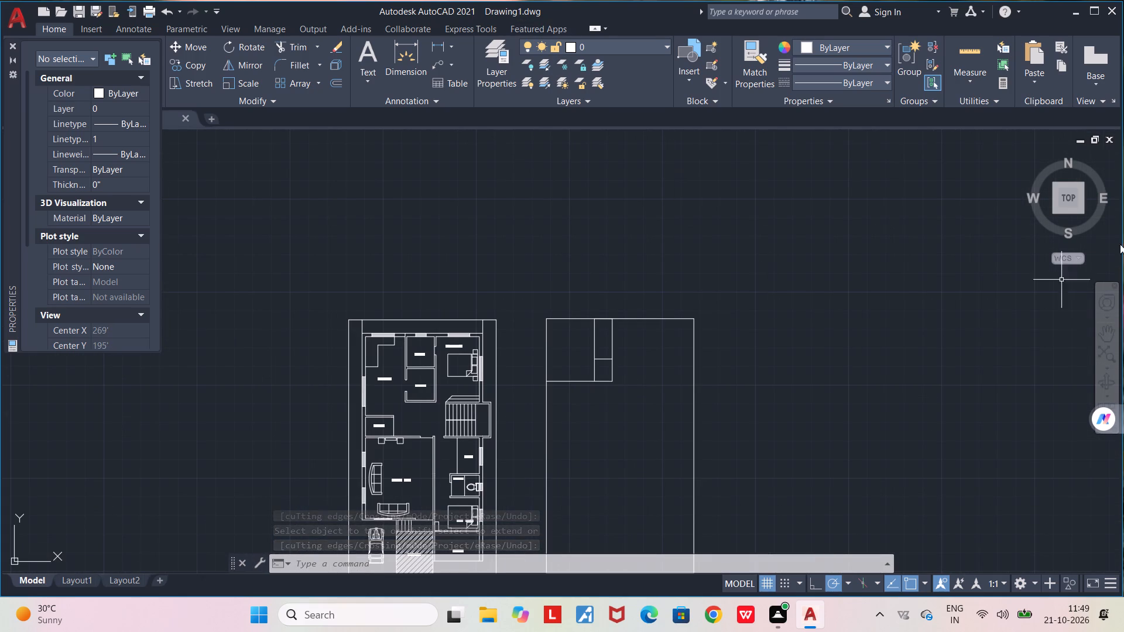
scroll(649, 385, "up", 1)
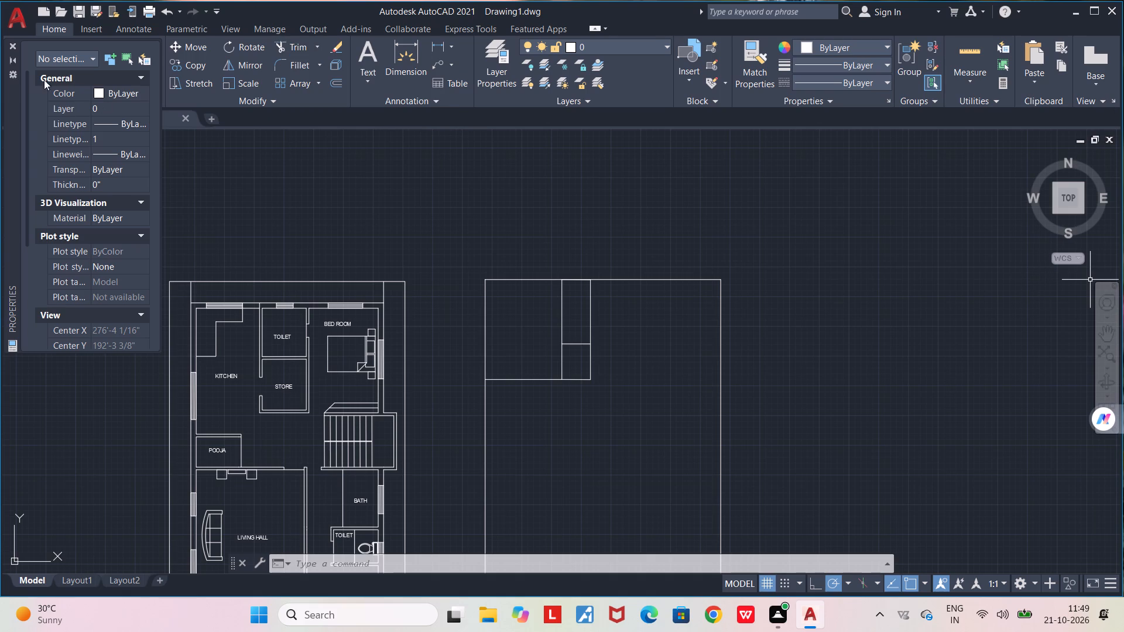
Close the Properties palette.
left_click(13, 40)
left_click(11, 42)
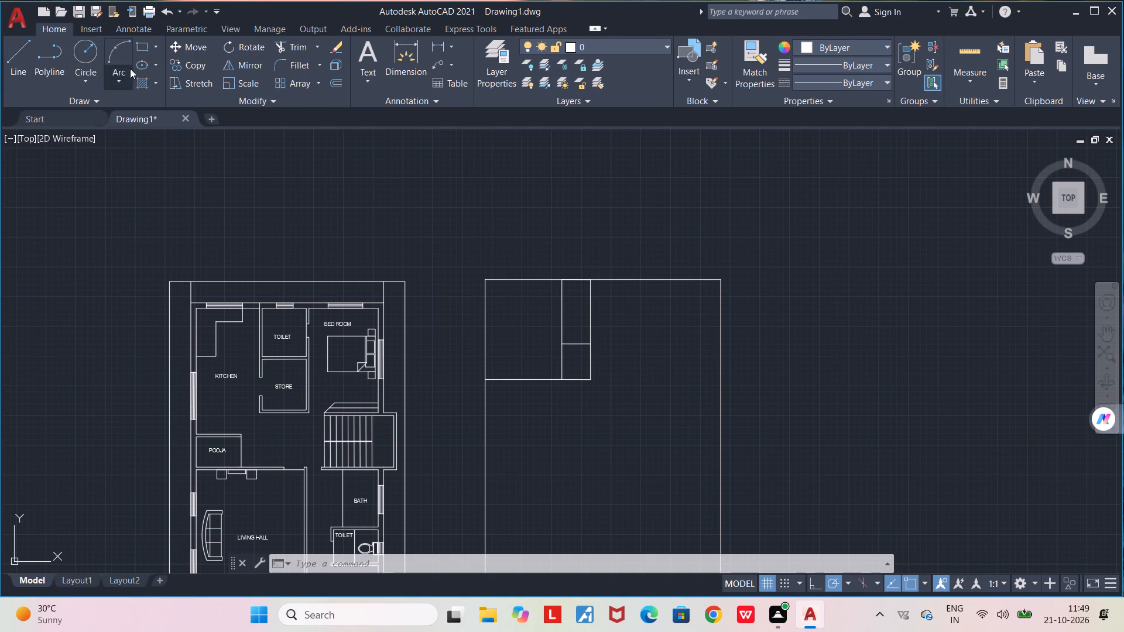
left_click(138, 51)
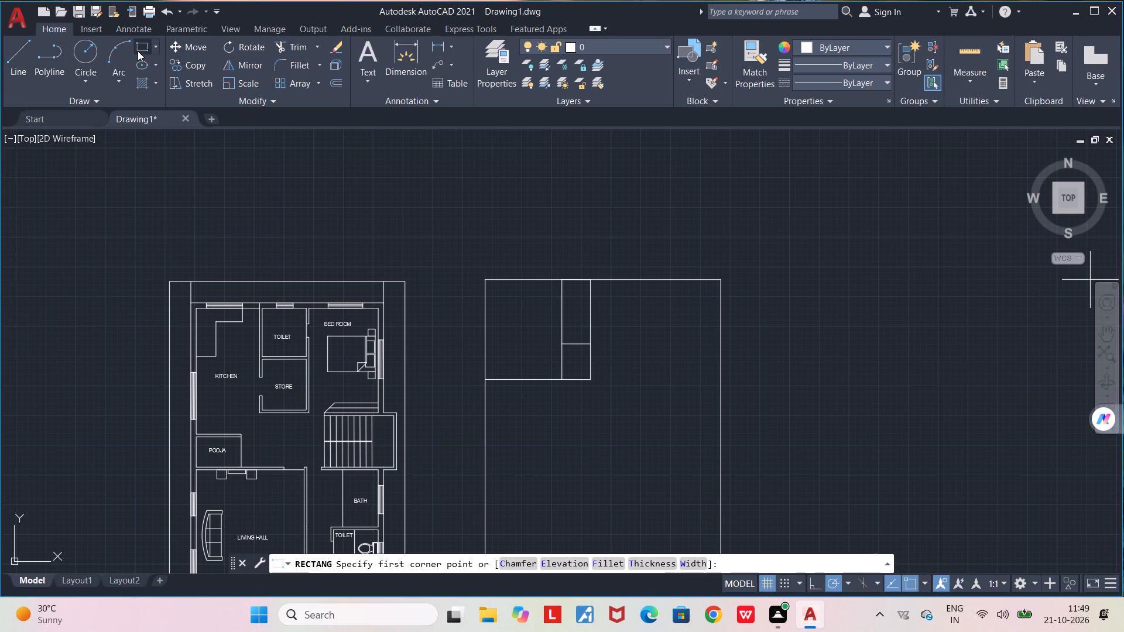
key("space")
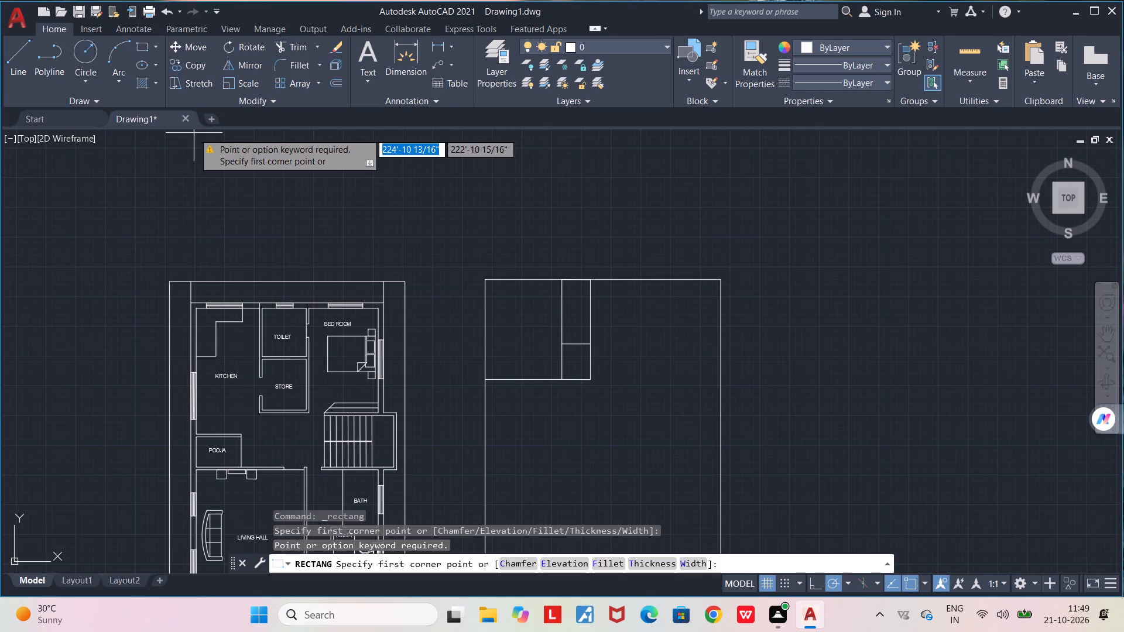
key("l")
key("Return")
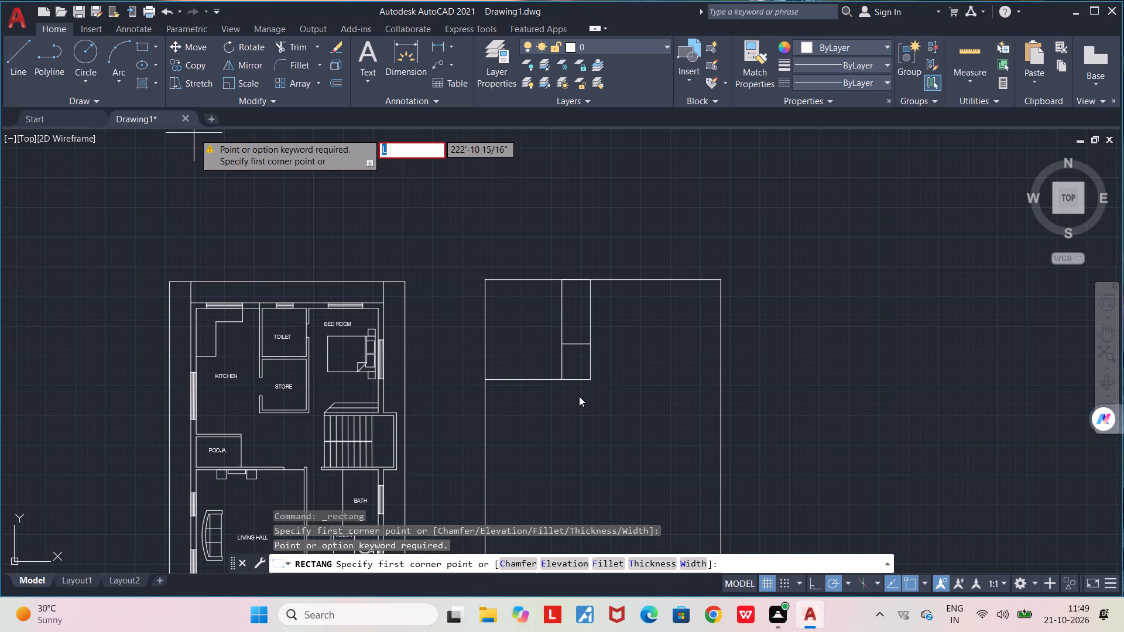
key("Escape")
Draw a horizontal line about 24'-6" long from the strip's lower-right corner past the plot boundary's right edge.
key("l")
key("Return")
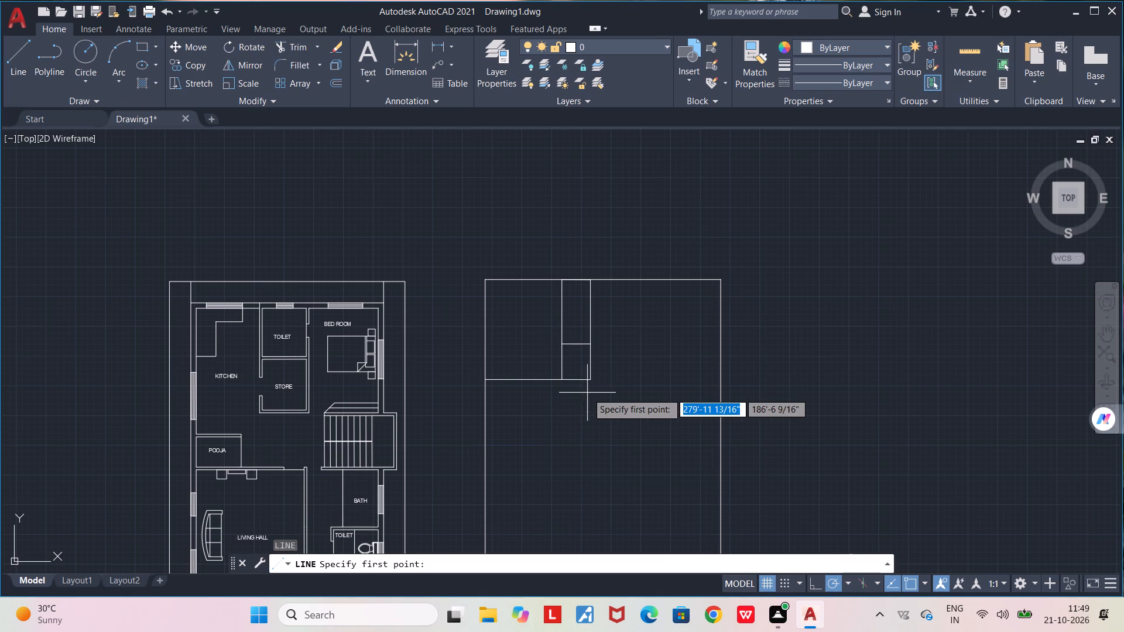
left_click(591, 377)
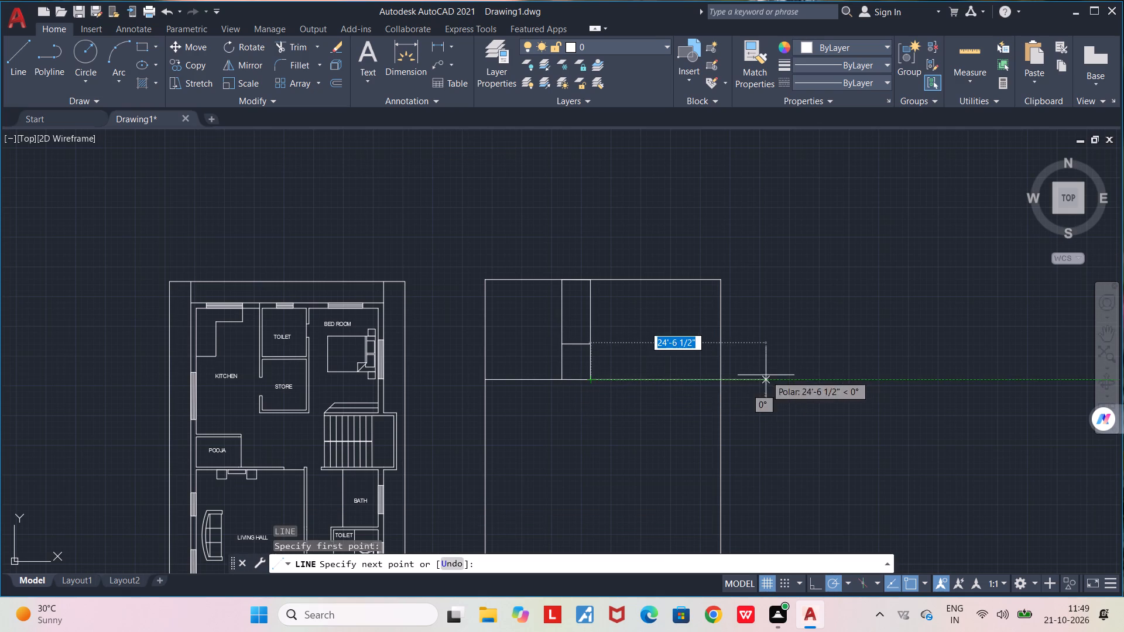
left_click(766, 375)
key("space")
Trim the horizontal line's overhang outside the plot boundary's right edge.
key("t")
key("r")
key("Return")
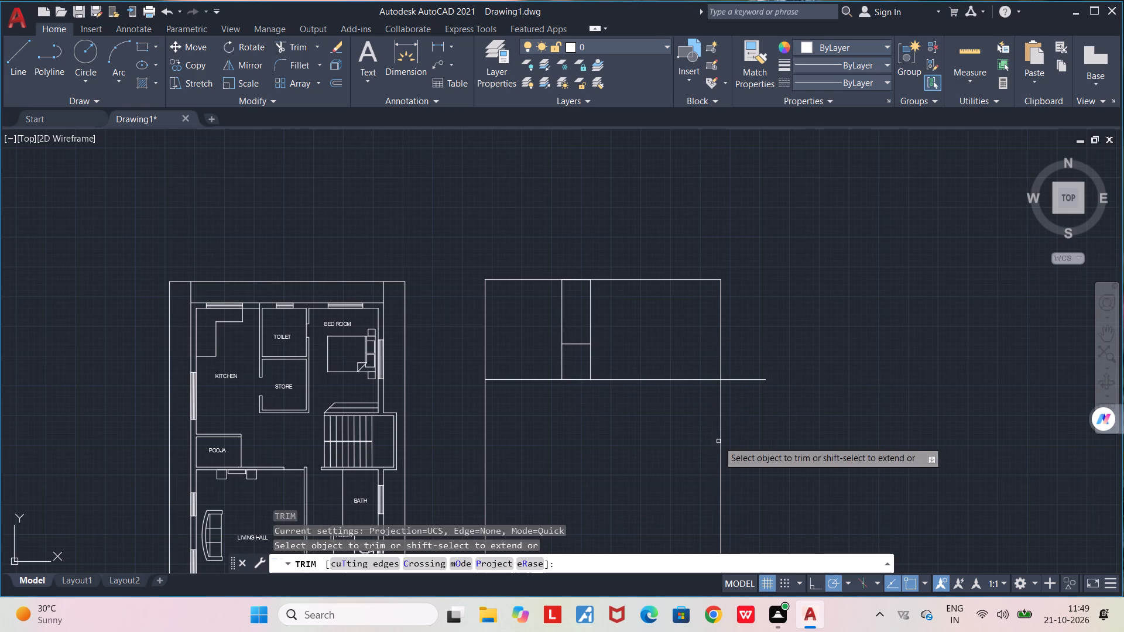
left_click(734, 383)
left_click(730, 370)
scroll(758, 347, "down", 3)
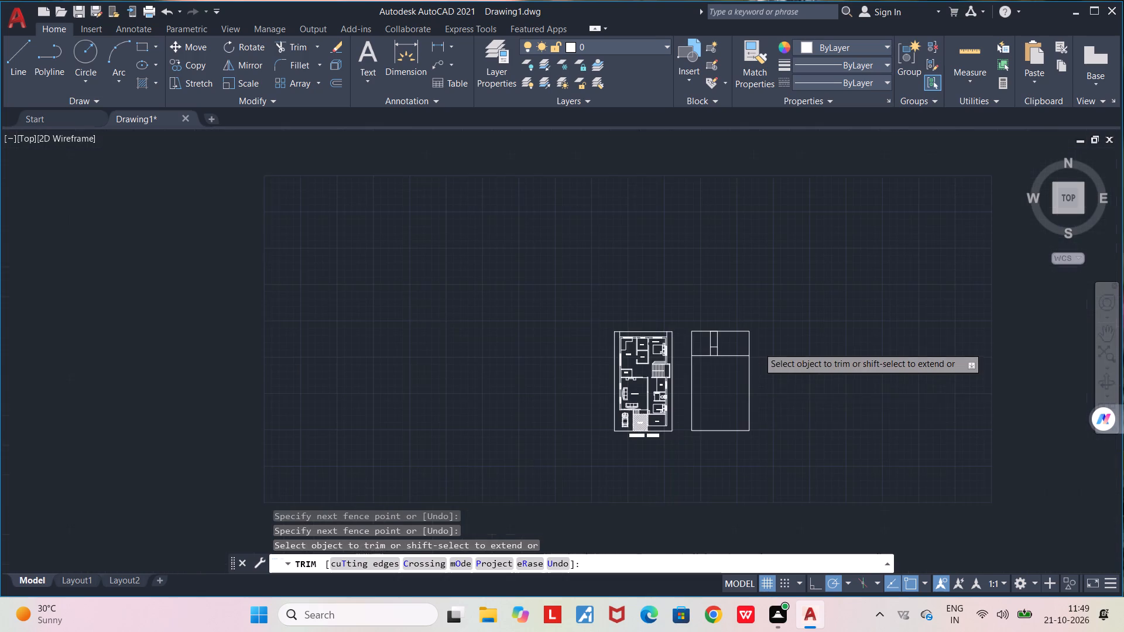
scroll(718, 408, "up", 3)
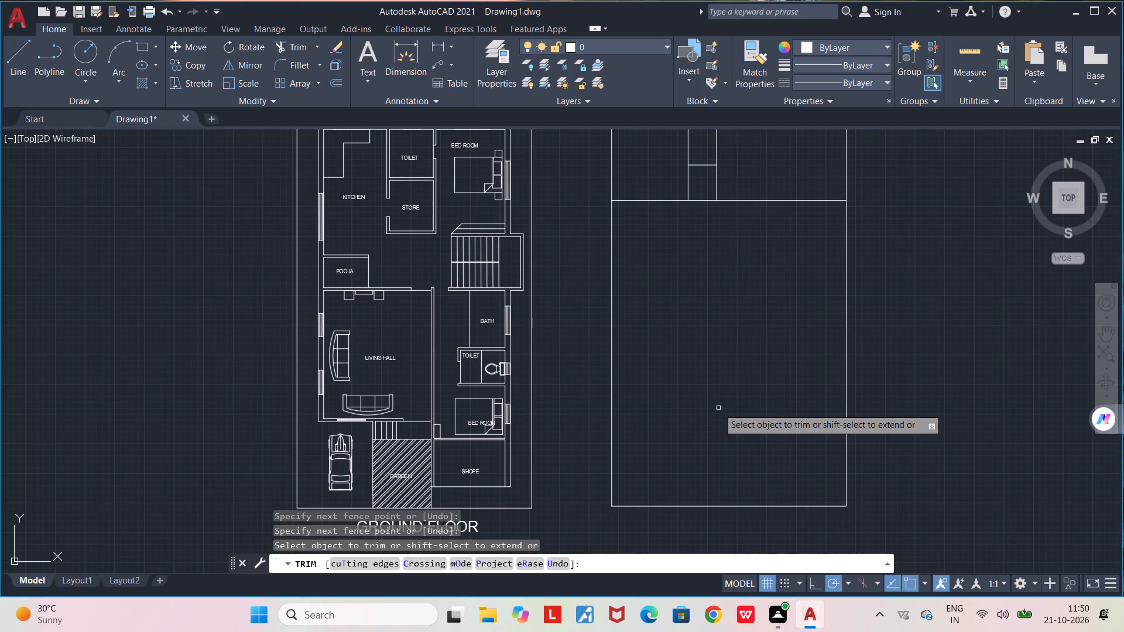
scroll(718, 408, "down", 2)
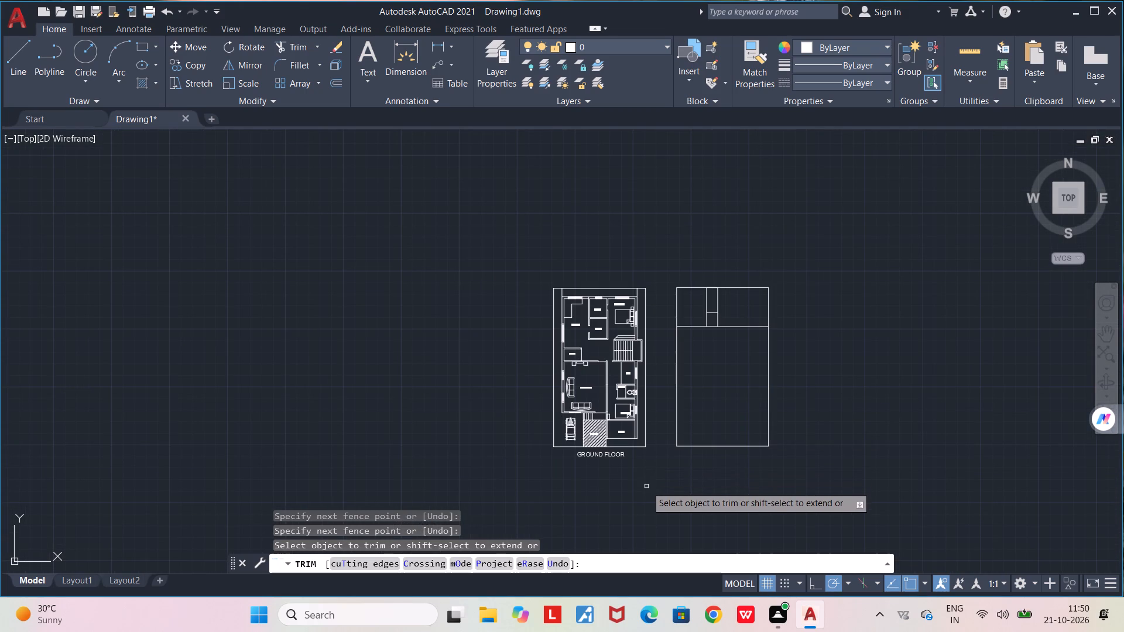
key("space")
Undo the second-floor room lines and the earlier erasures, back to the full copied plan beside the ground floor.
key("ctrl+z")
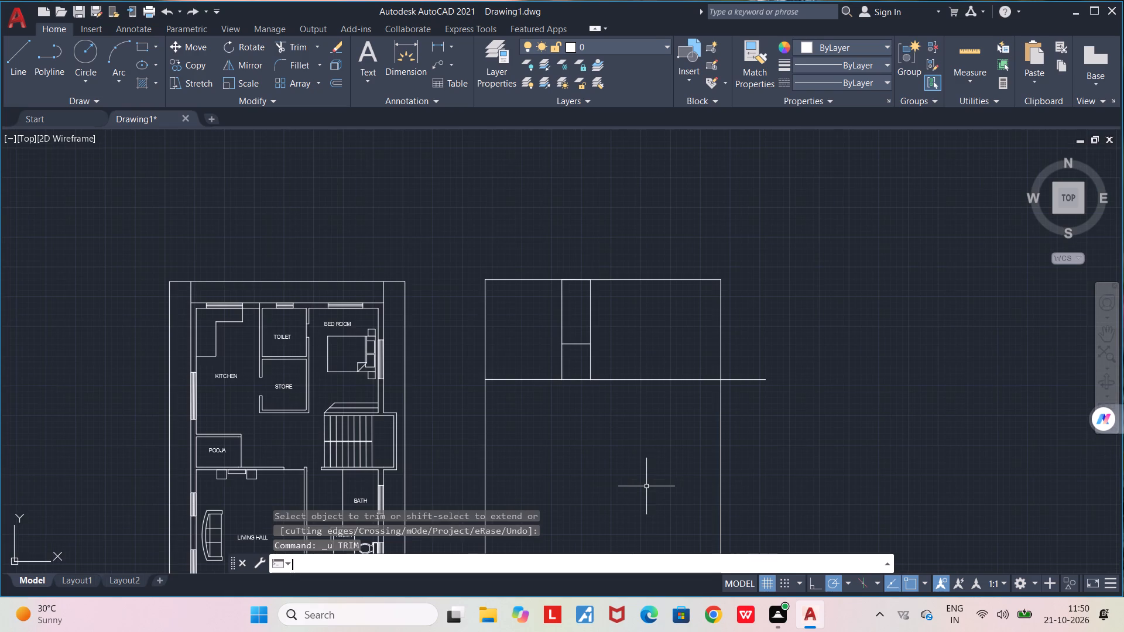
key("ctrl+z")
key("ctrl+z")
key("ctrl+z")
key("ctrl+z")
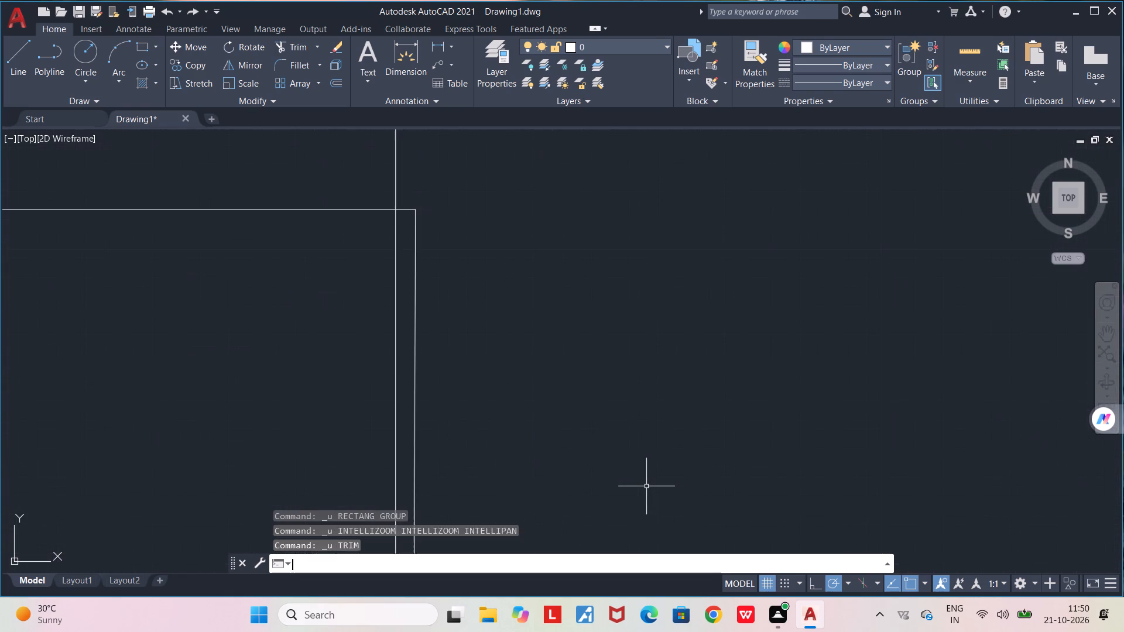
key("ctrl+z")
key("ctrl+z")
key("ctrl+z")
key("ctrl+z")
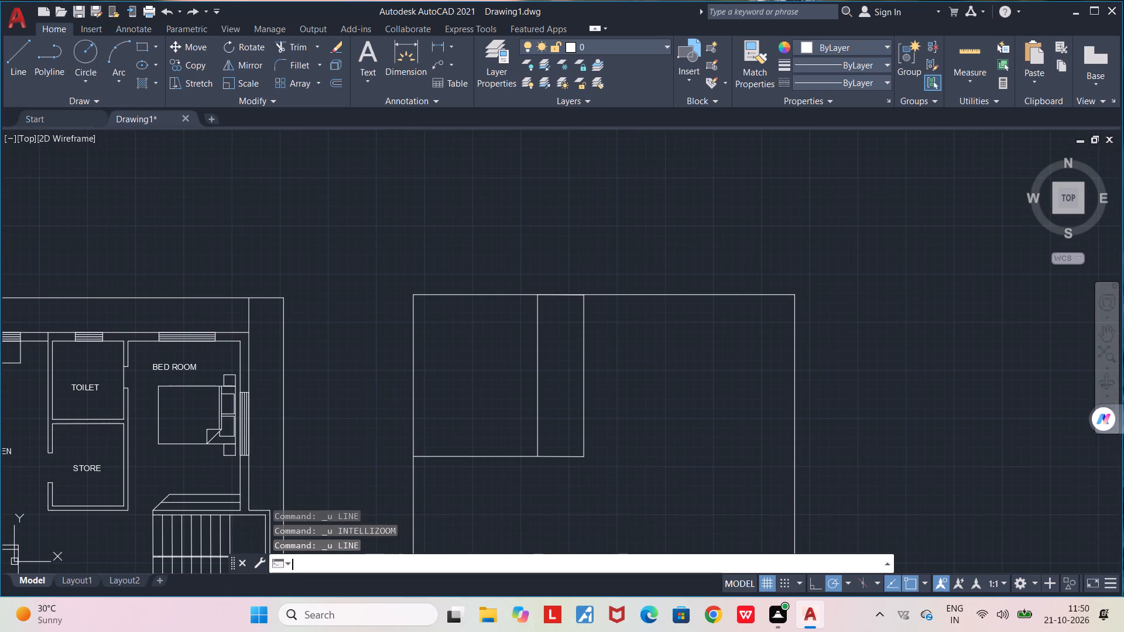
key("ctrl+z")
key("ctrl+z")
key("ctrl+z")
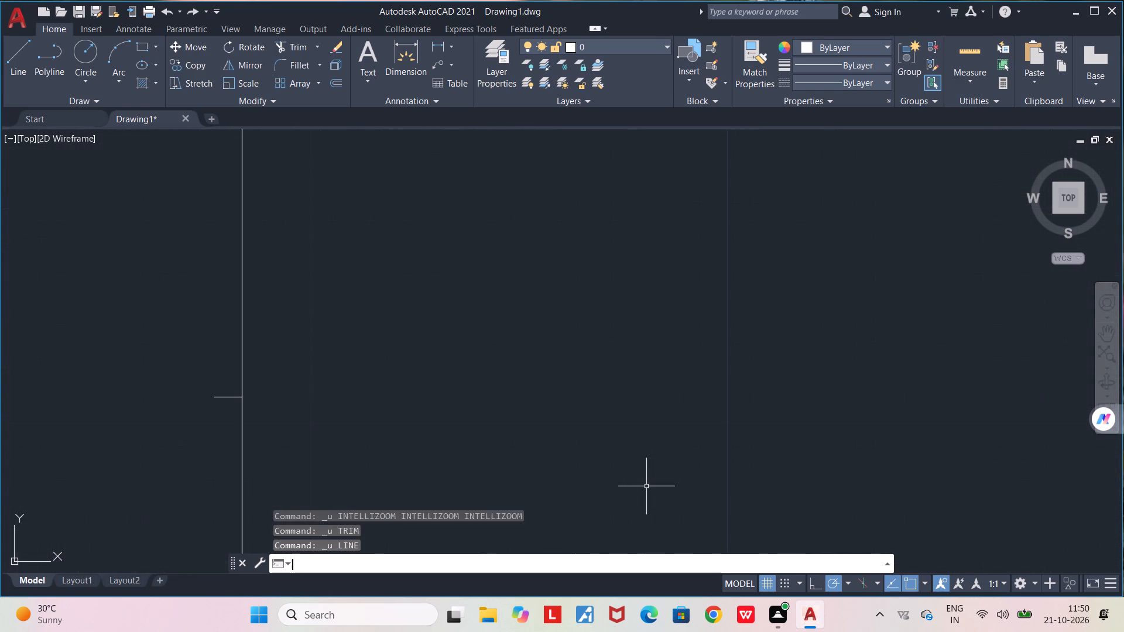
key("ctrl+z")
key("ctrl+z")
key("ctrl+z")
key("ctrl+z")
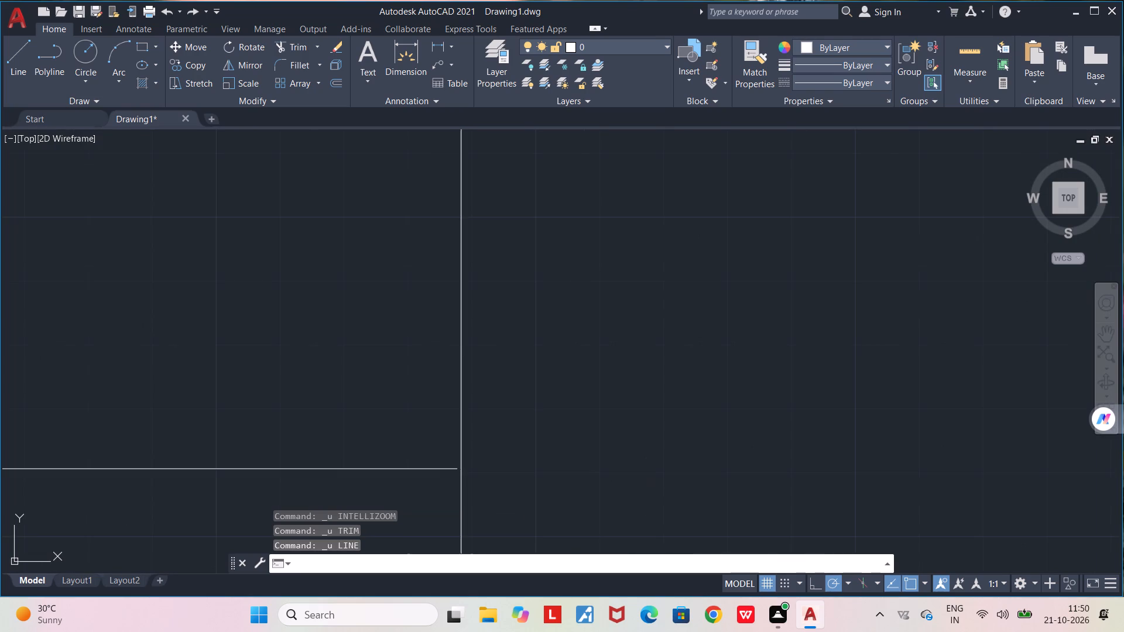
key("ctrl+z")
key("ctrl+z")
key("ctrl+z")
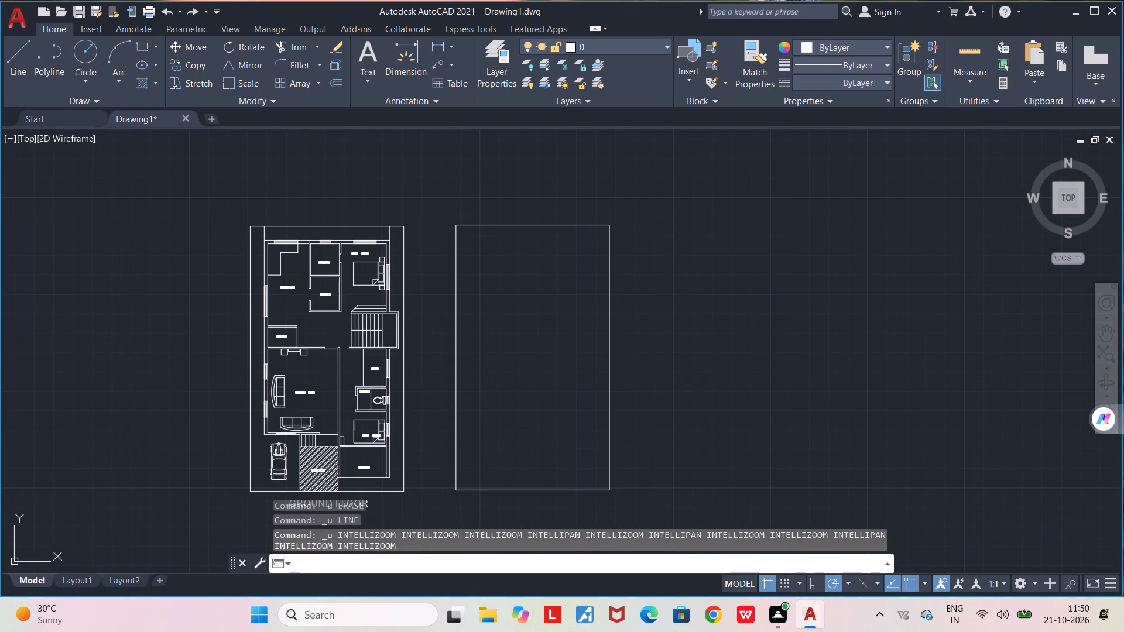
key("ctrl+z")
key("ctrl+z")
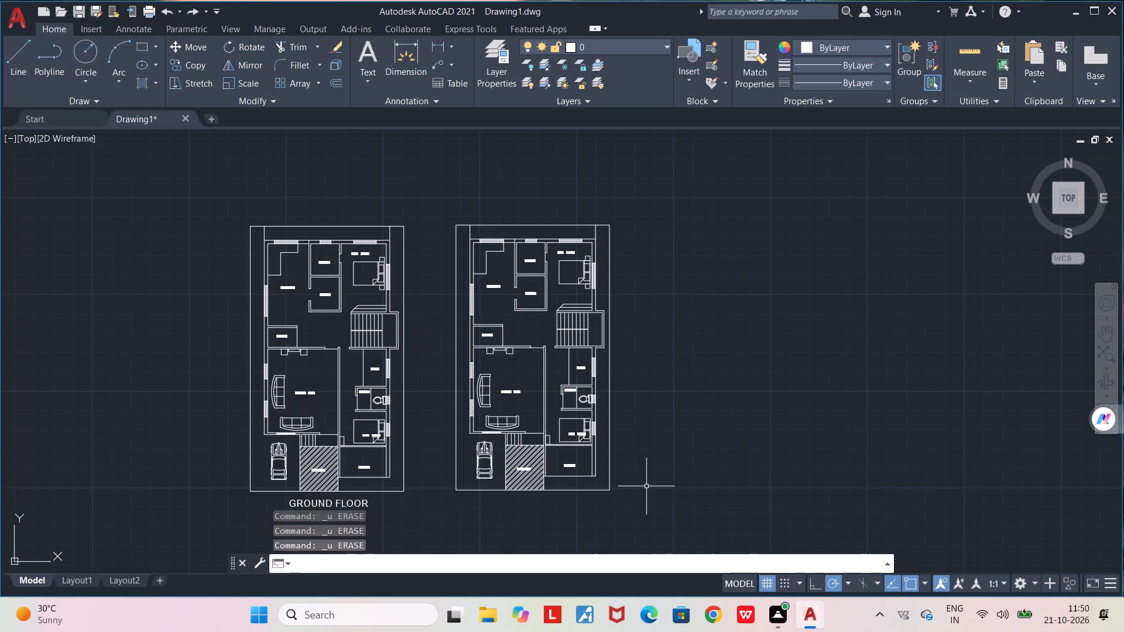
Erase the toilet and store rooms, including their walls and labels, from the copied plan.
scroll(557, 483, "up", 1)
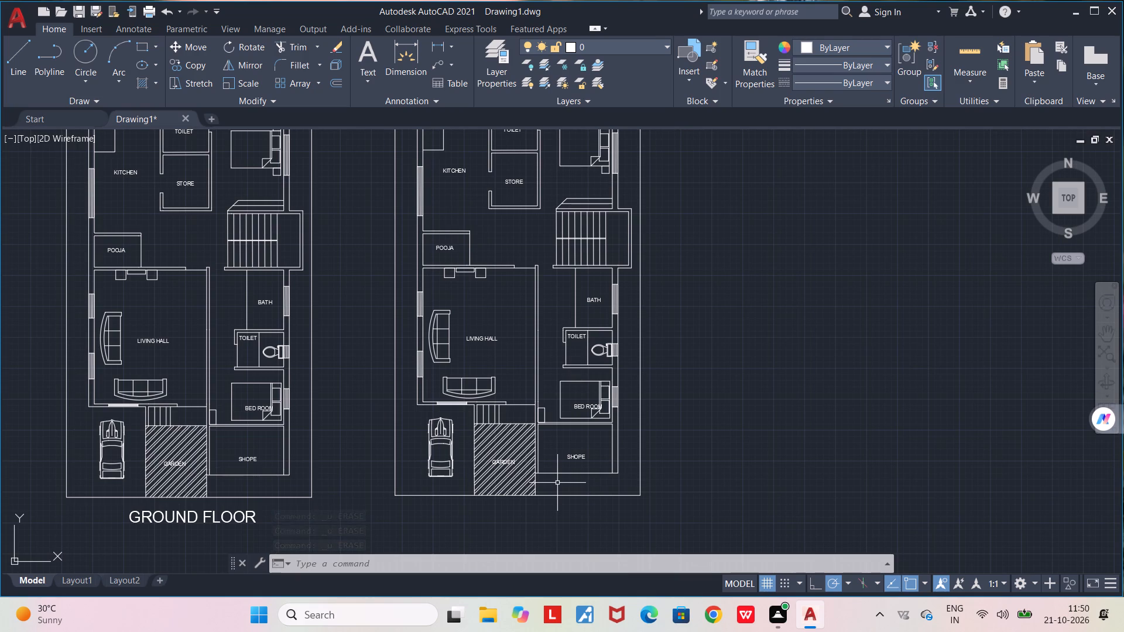
middle_click_drag(495, 238, 496, 241)
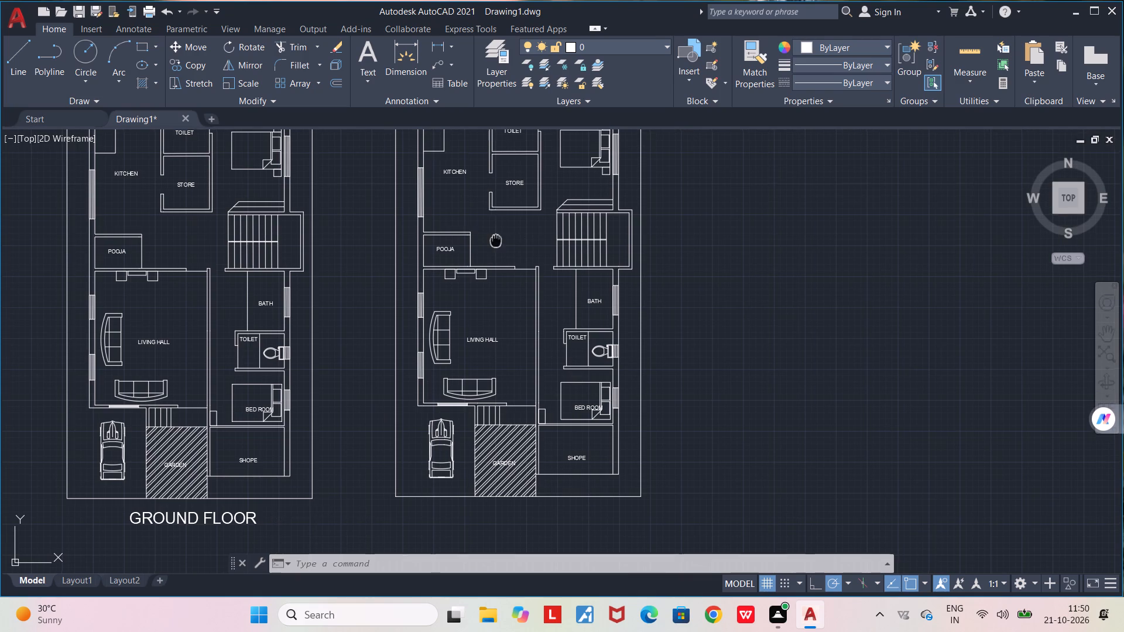
middle_click_drag(496, 241, 510, 382)
scroll(489, 336, "up", 1)
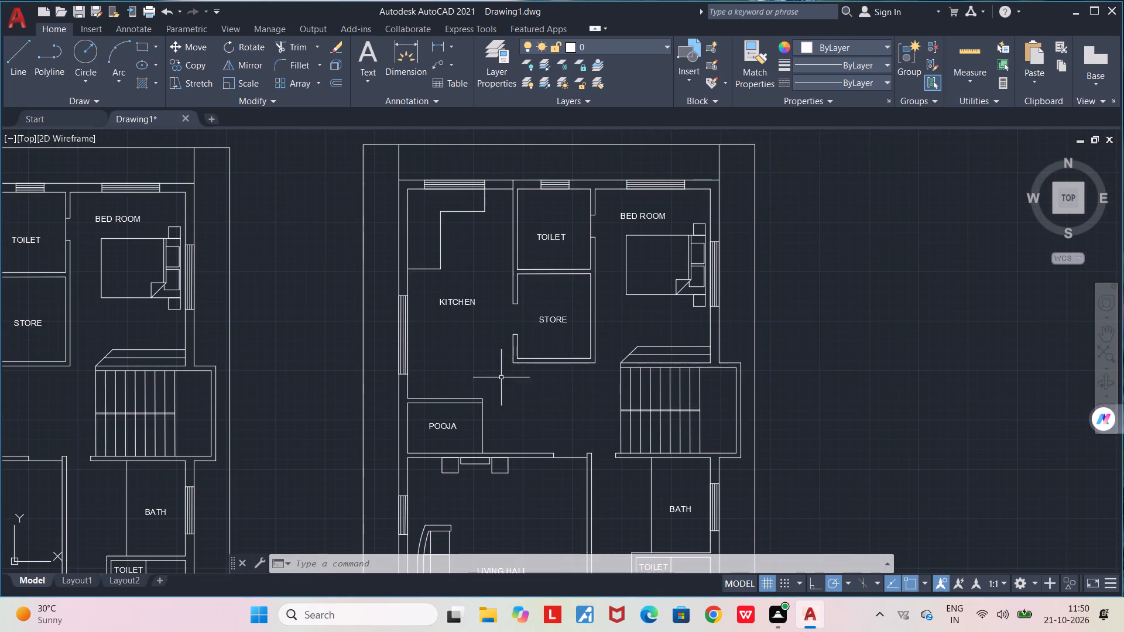
left_click(604, 378)
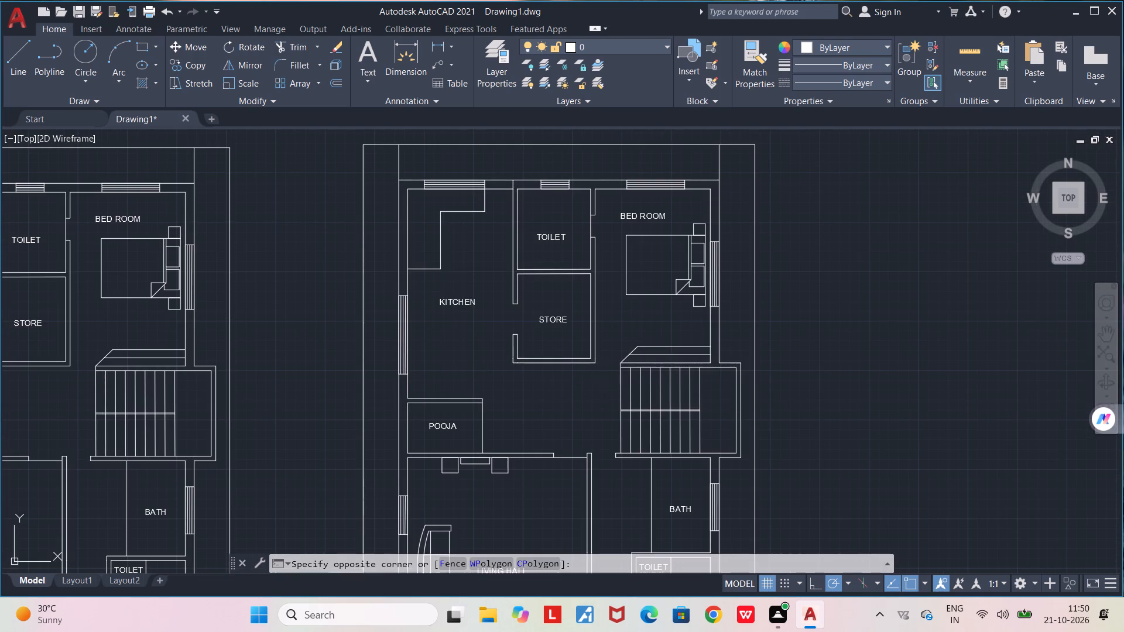
left_click(501, 212)
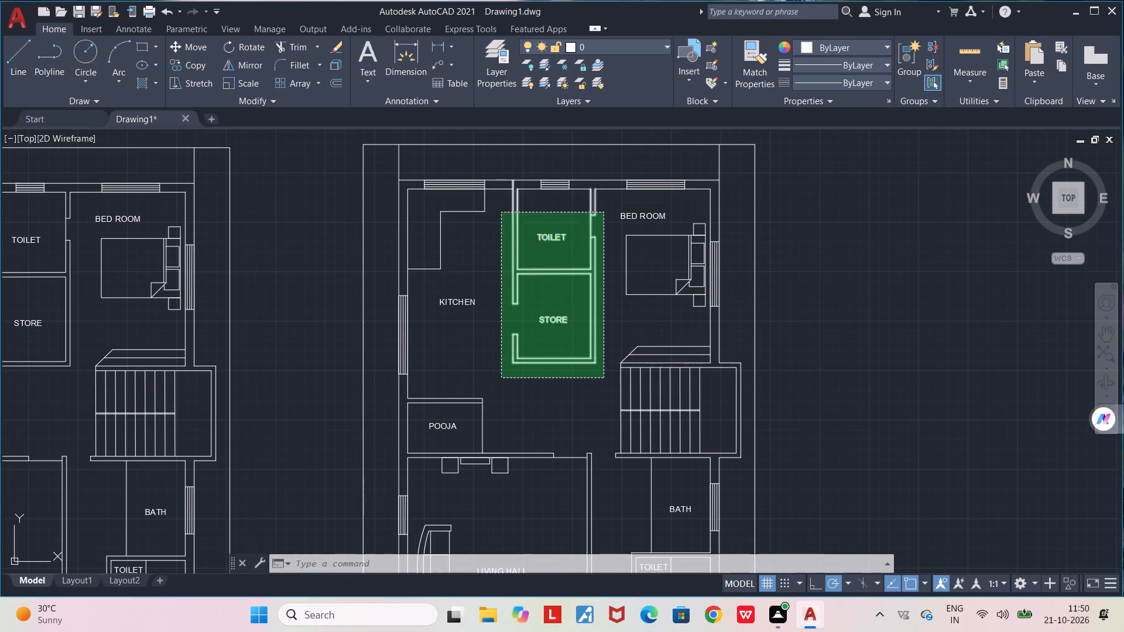
key("Delete")
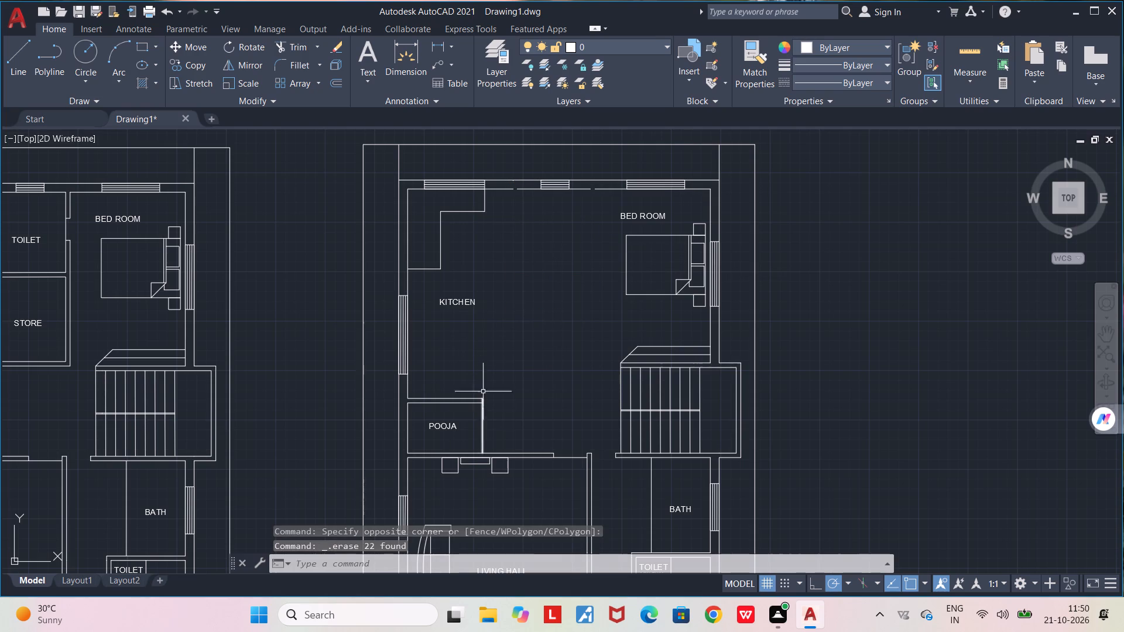
Erase the kitchen counter outline and the KITCHEN label from the copied plan.
left_click(489, 317)
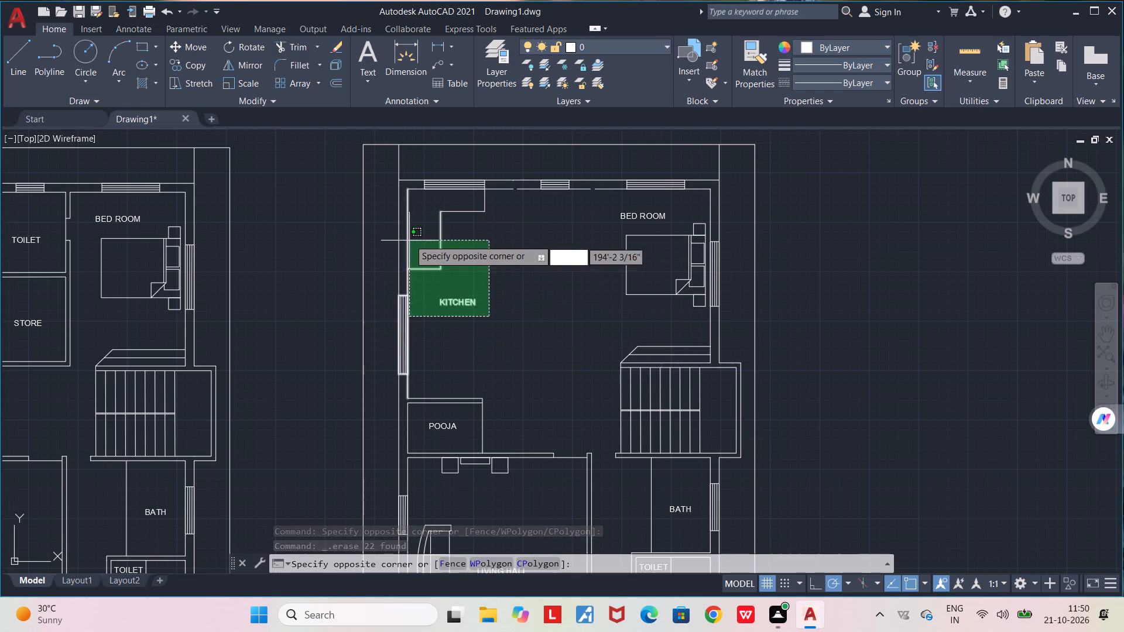
left_click(427, 205)
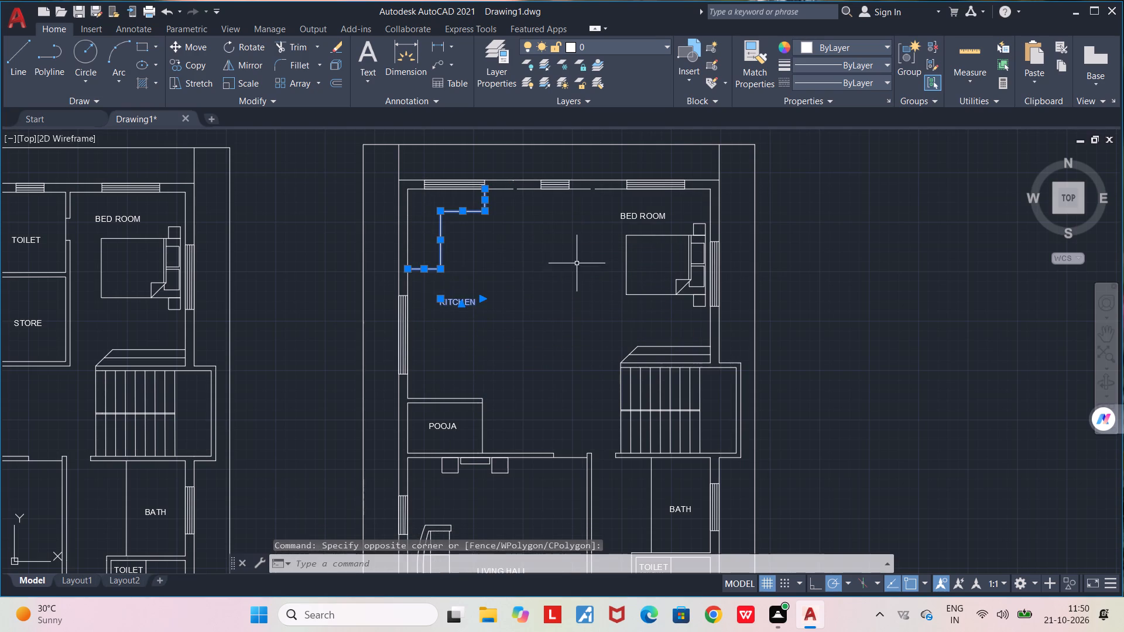
key("Delete")
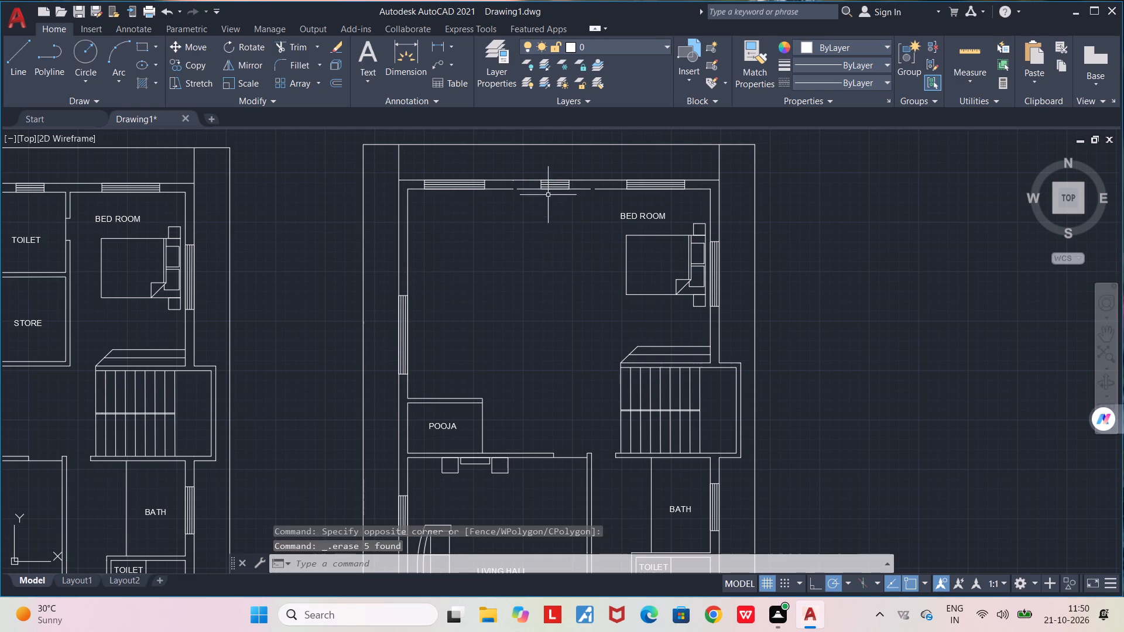
Close the gap in the top wall's inner line, between the left and middle windows, with a short line.
scroll(547, 194, "up", 3)
middle_click_drag(512, 274, 491, 517)
key("l")
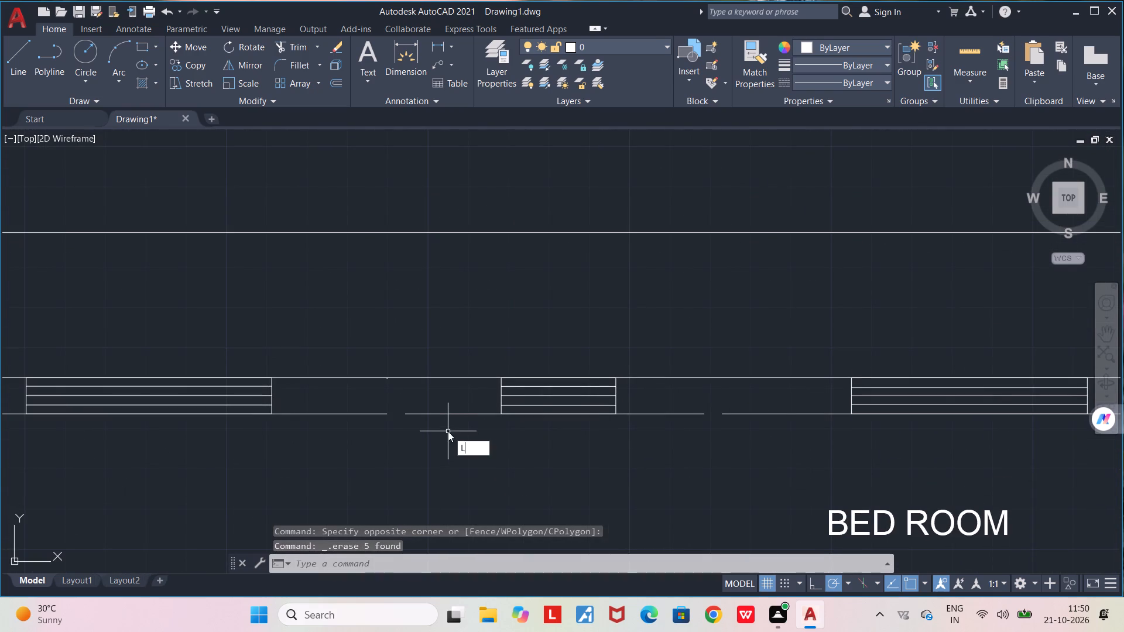
key("Return")
scroll(438, 432, "up", 1)
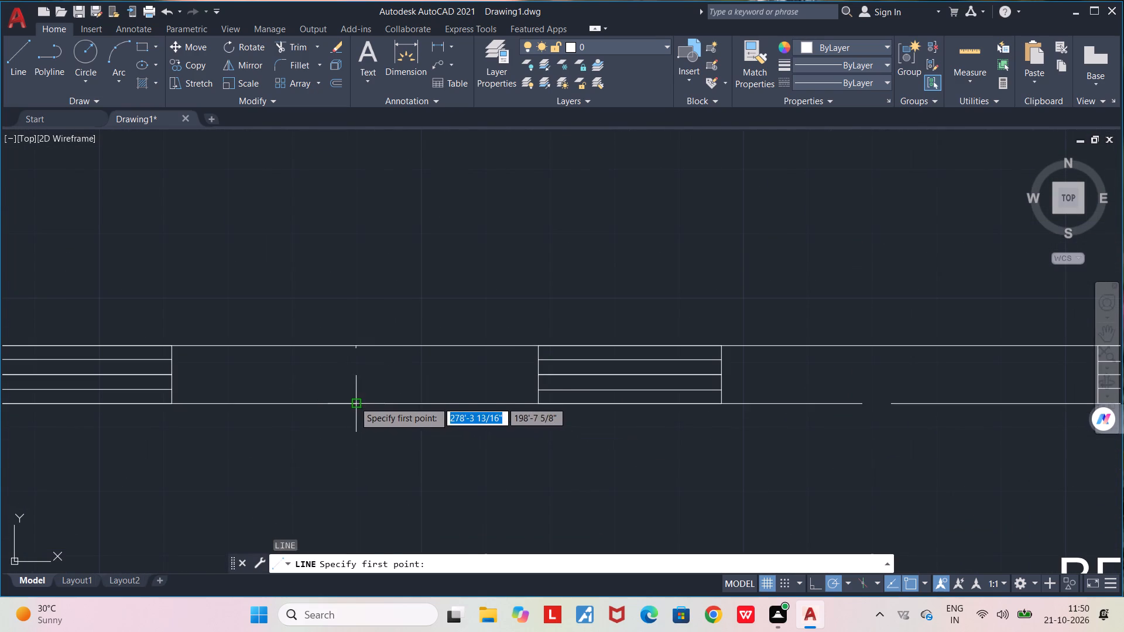
left_click(354, 401)
left_click(385, 403)
key("space")
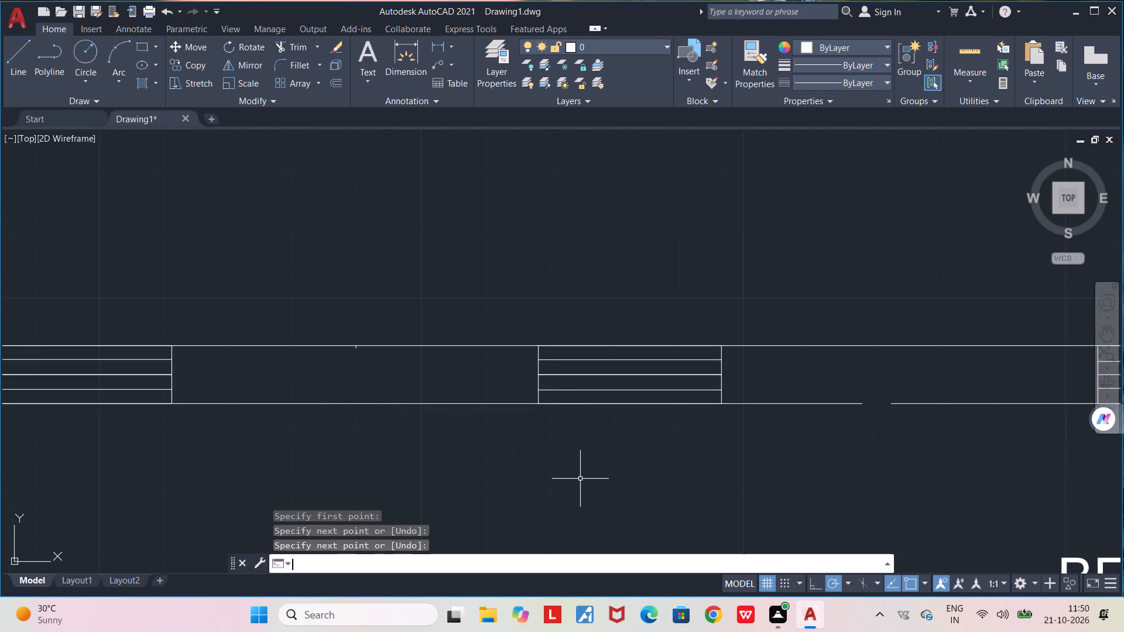
Erase the tiny leftover vertical stub on the top wall's outer line, left of the middle window.
middle_click_drag(563, 473, 311, 482)
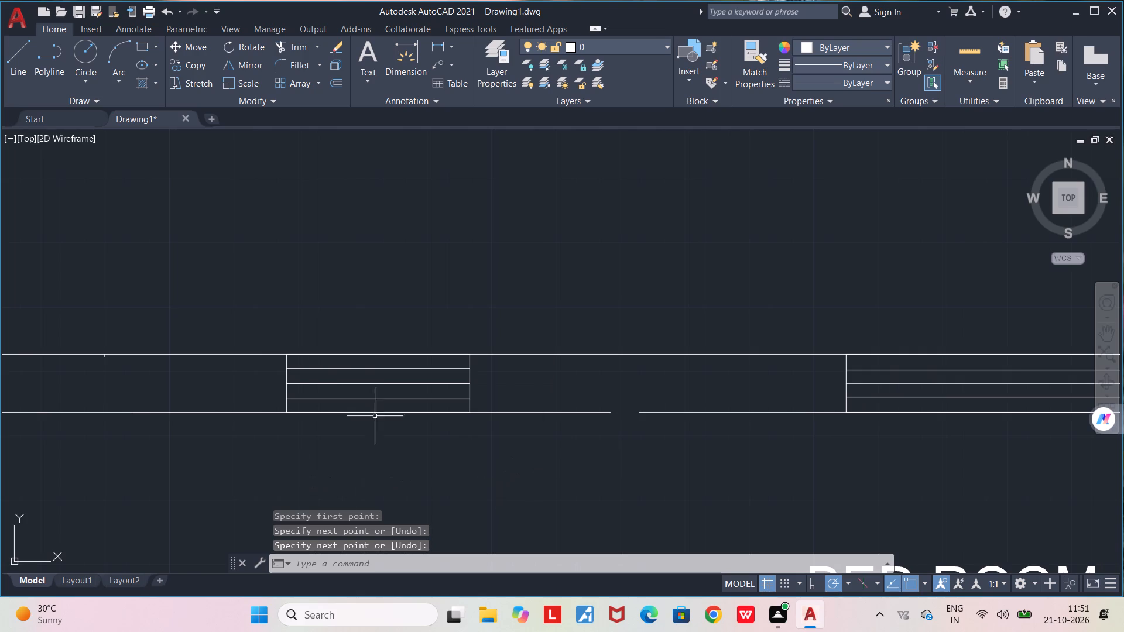
scroll(107, 365, "up", 3)
left_click(94, 331)
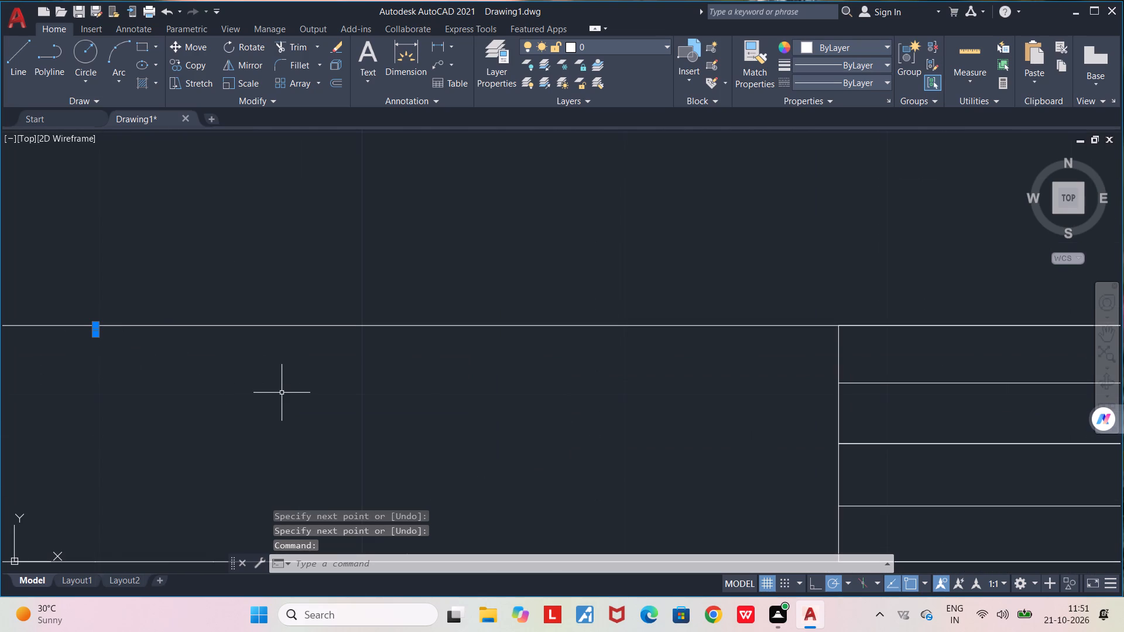
key("Delete")
Close the gap in the top wall's inner line, between the middle and right windows, with a short line.
scroll(285, 407, "down", 3)
middle_click_drag(625, 470, 388, 482)
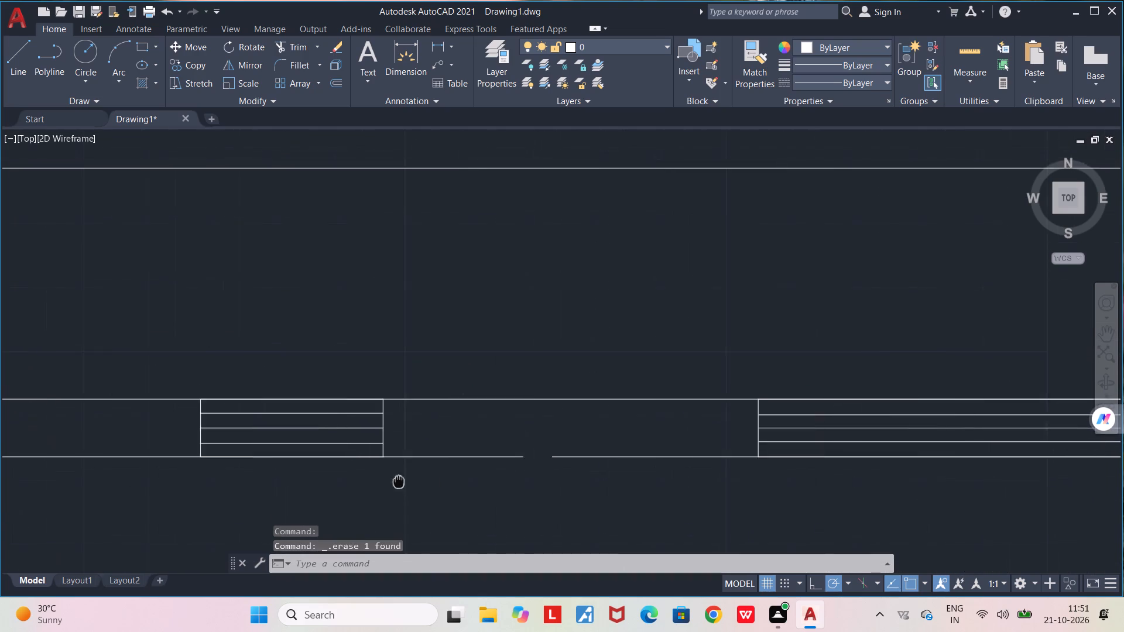
middle_click_drag(388, 482, 337, 477)
key("l")
key("Return")
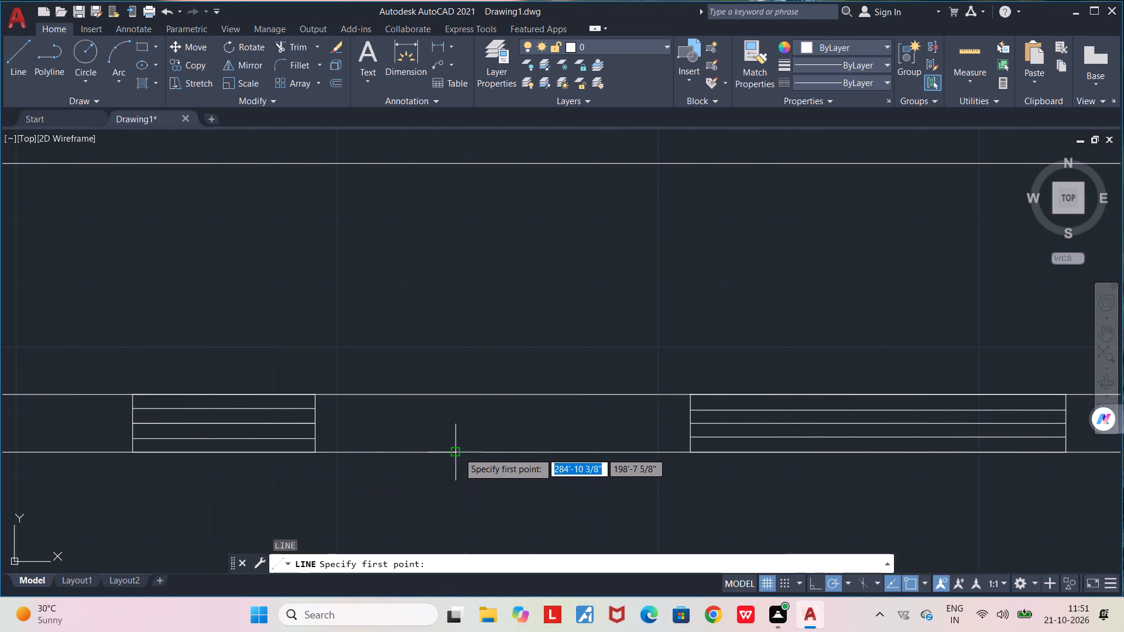
left_click(457, 452)
left_click(488, 452)
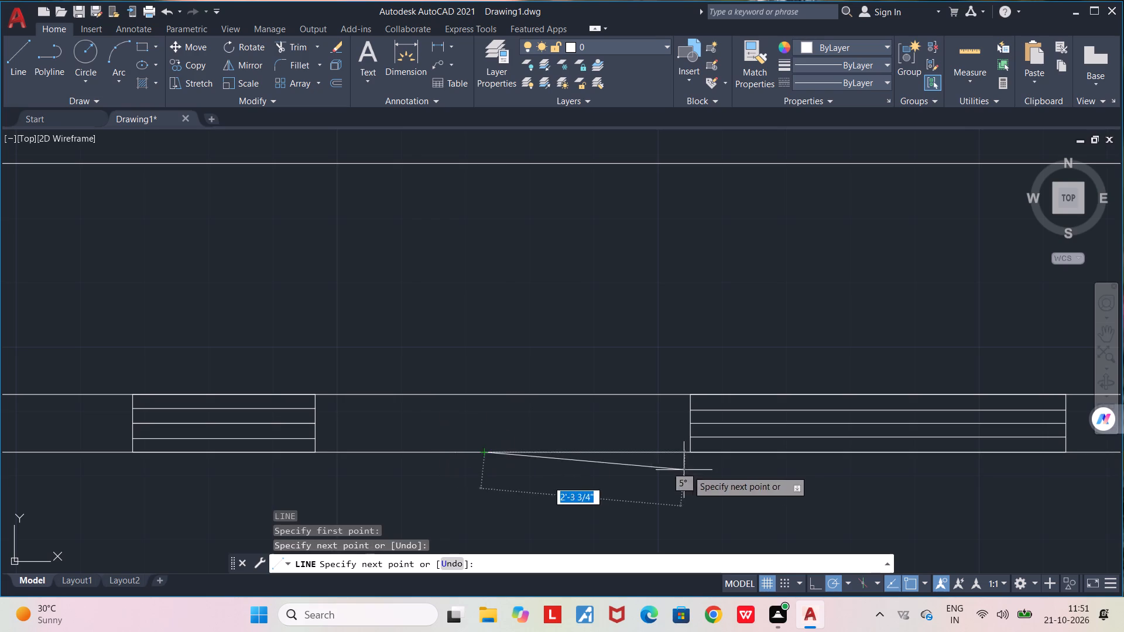
key("space")
middle_click_drag(494, 465, 306, 355)
scroll(280, 355, "down", 2)
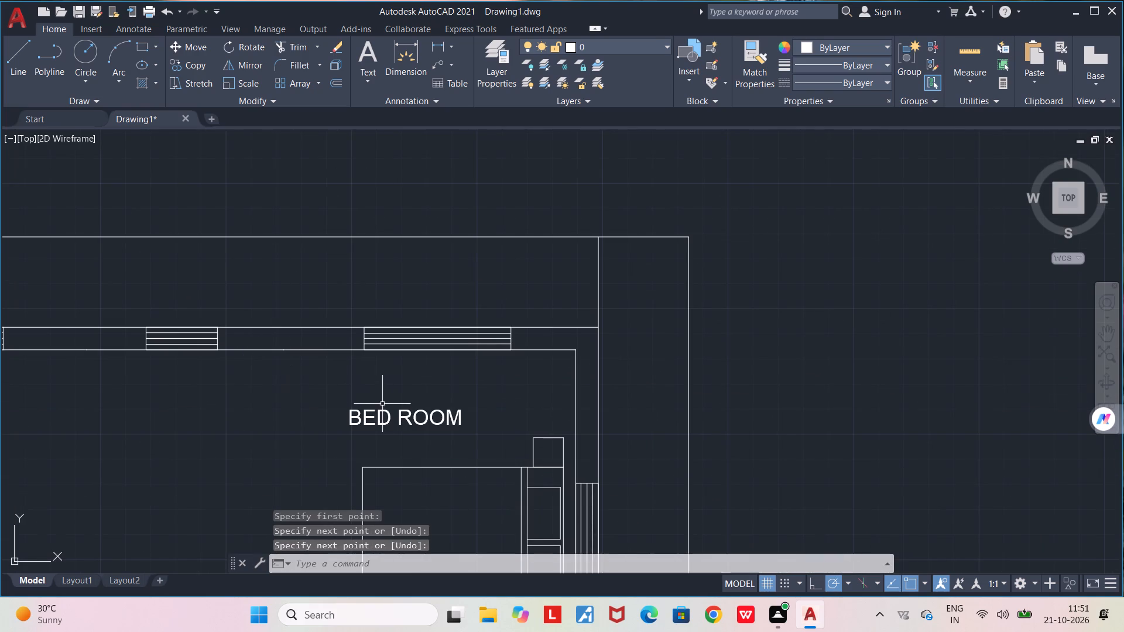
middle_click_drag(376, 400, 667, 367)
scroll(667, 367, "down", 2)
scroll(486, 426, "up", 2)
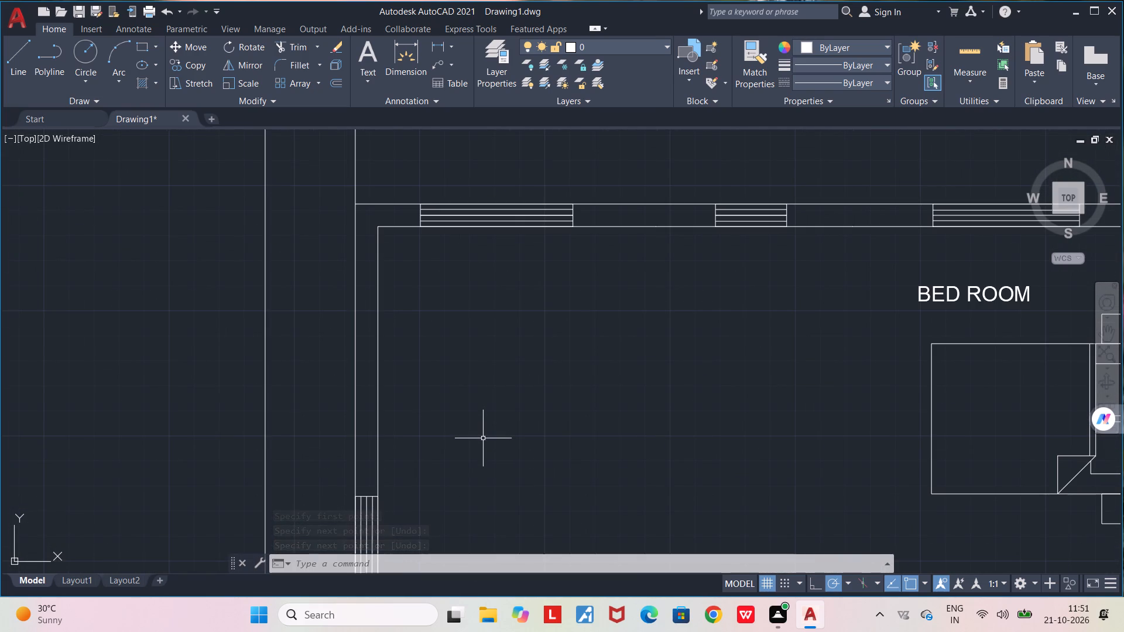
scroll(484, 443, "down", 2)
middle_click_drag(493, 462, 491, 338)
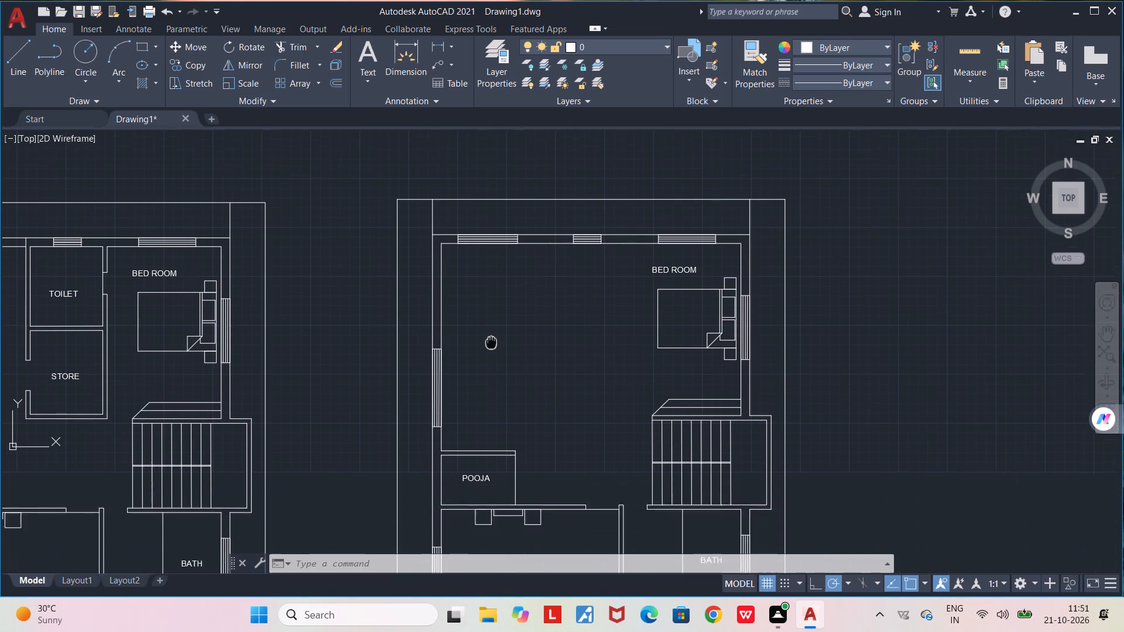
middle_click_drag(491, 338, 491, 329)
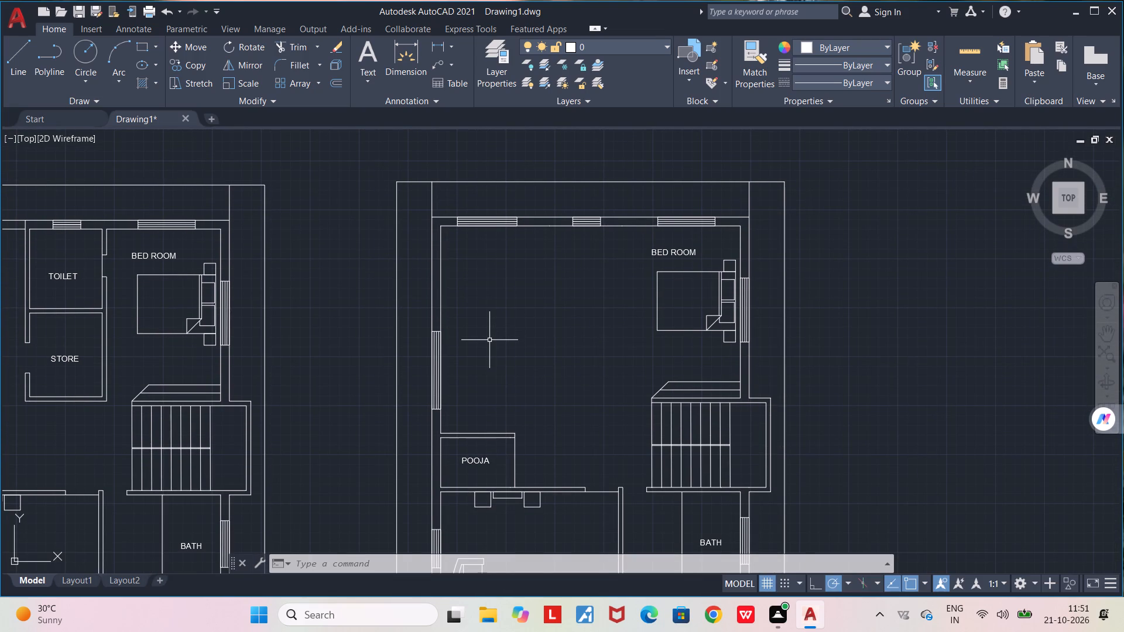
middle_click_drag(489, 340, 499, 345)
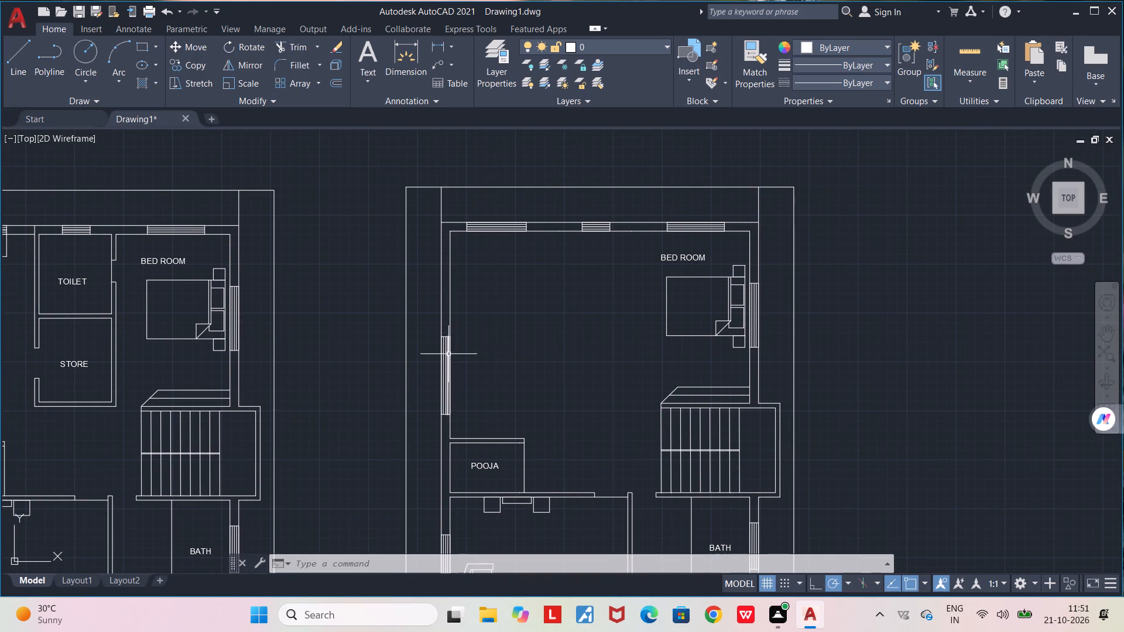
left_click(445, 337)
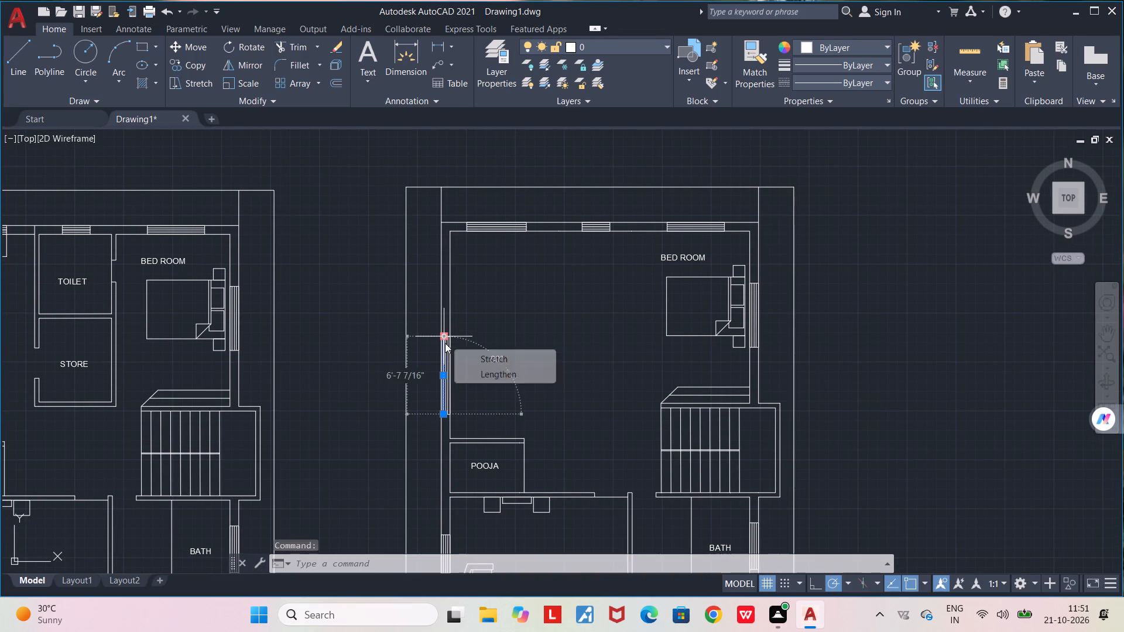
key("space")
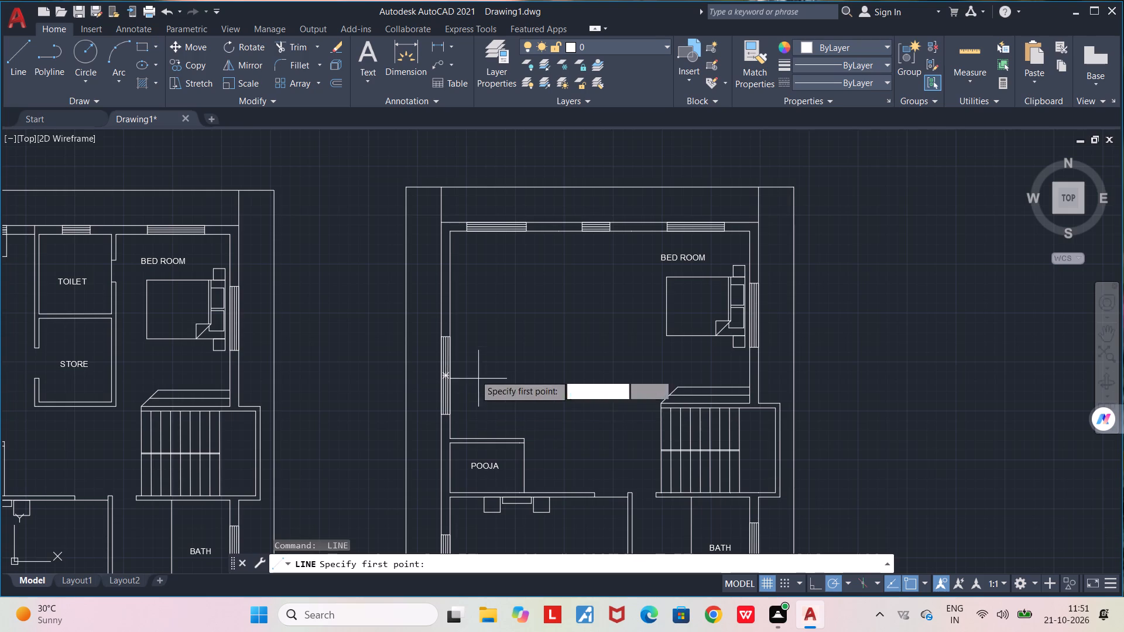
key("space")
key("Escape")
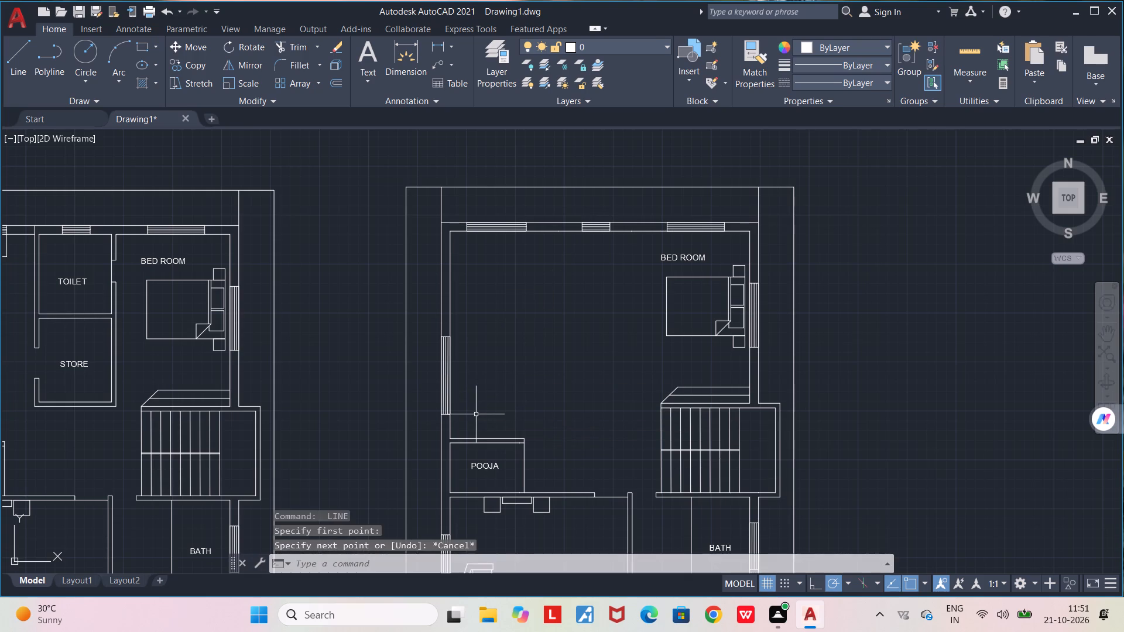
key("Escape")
Erase the window in the copied plan's left wall, above the POOJA room.
middle_click_drag(489, 406, 524, 368)
scroll(518, 362, "up", 2)
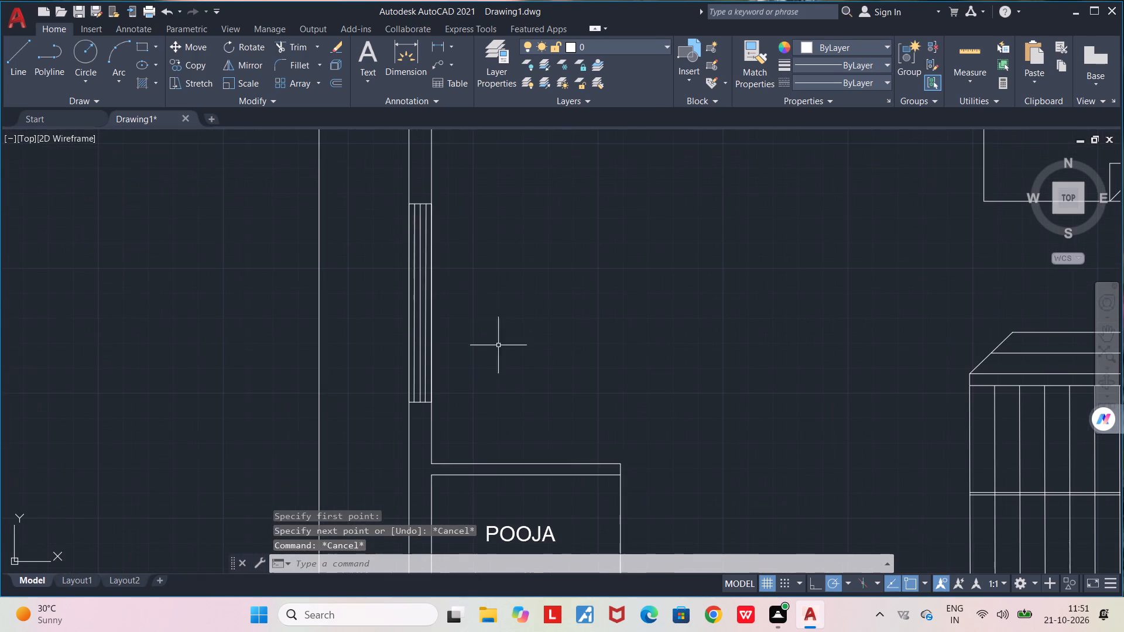
left_click(385, 184)
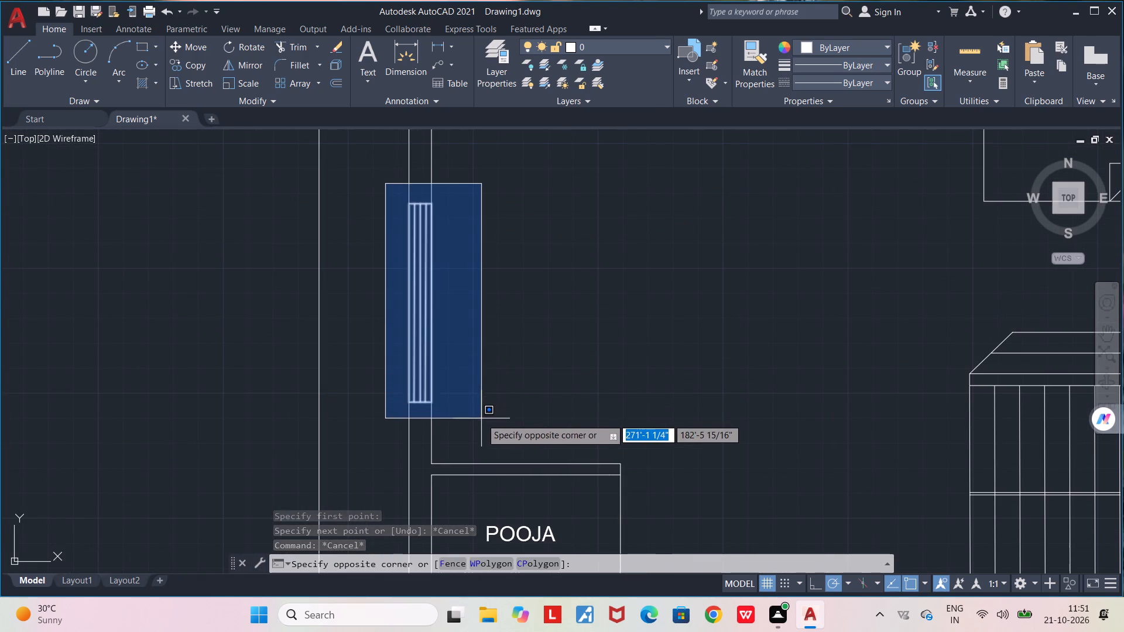
left_click(481, 418)
key("Delete")
Examine the cleared area of the copied plan against the layout of the ground floor plan.
middle_click_drag(542, 382, 532, 390)
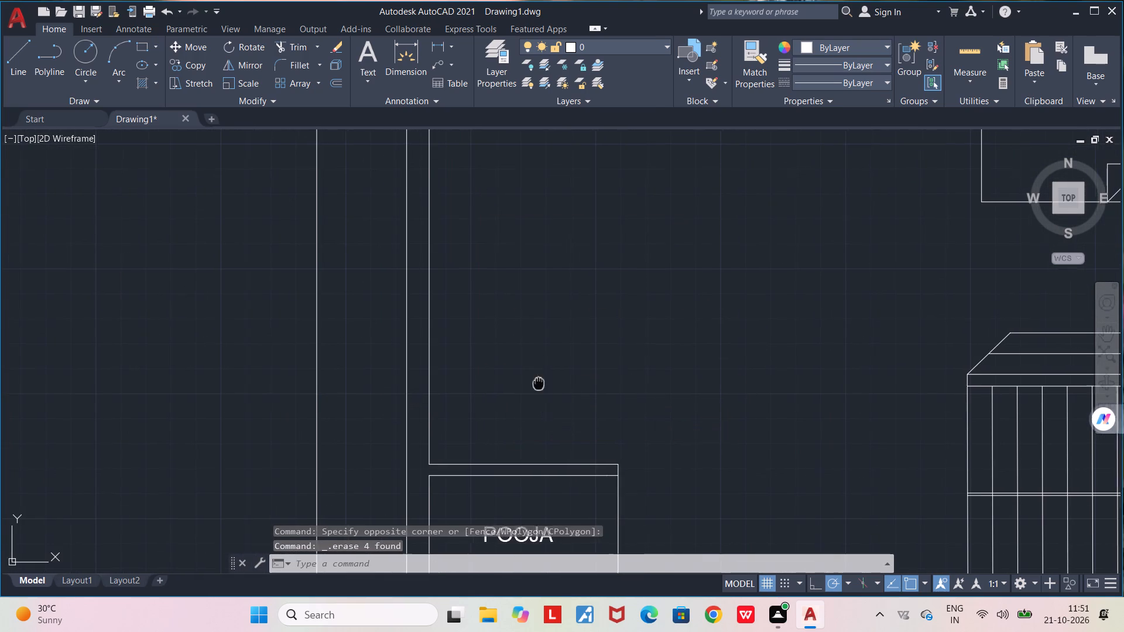
middle_click_drag(532, 390, 488, 448)
scroll(494, 434, "down", 2)
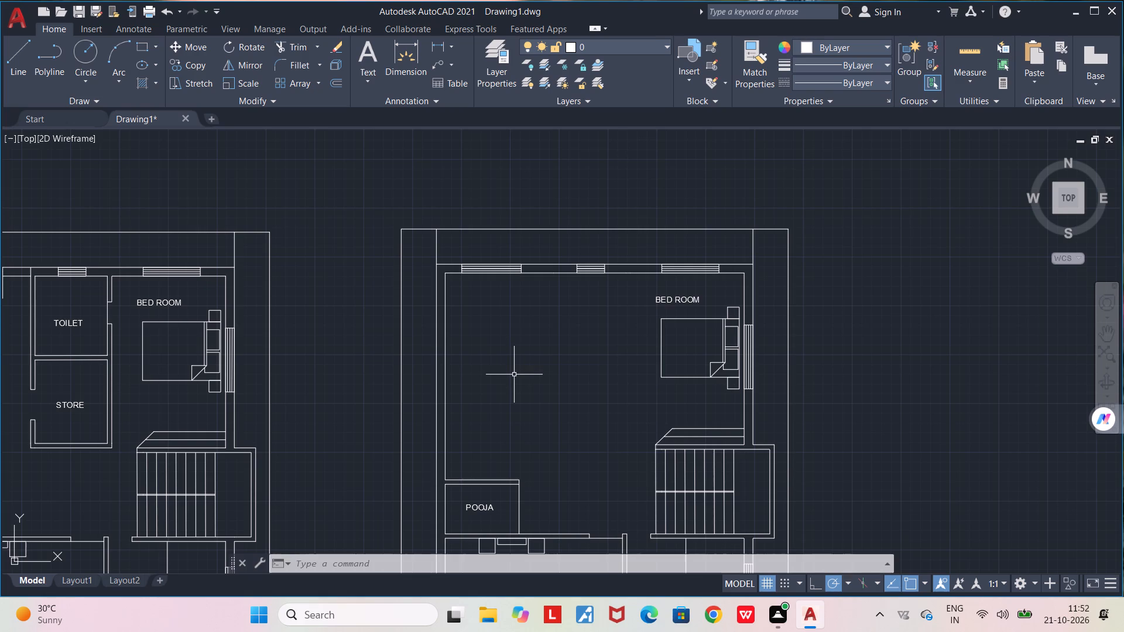
scroll(514, 375, "down", 2)
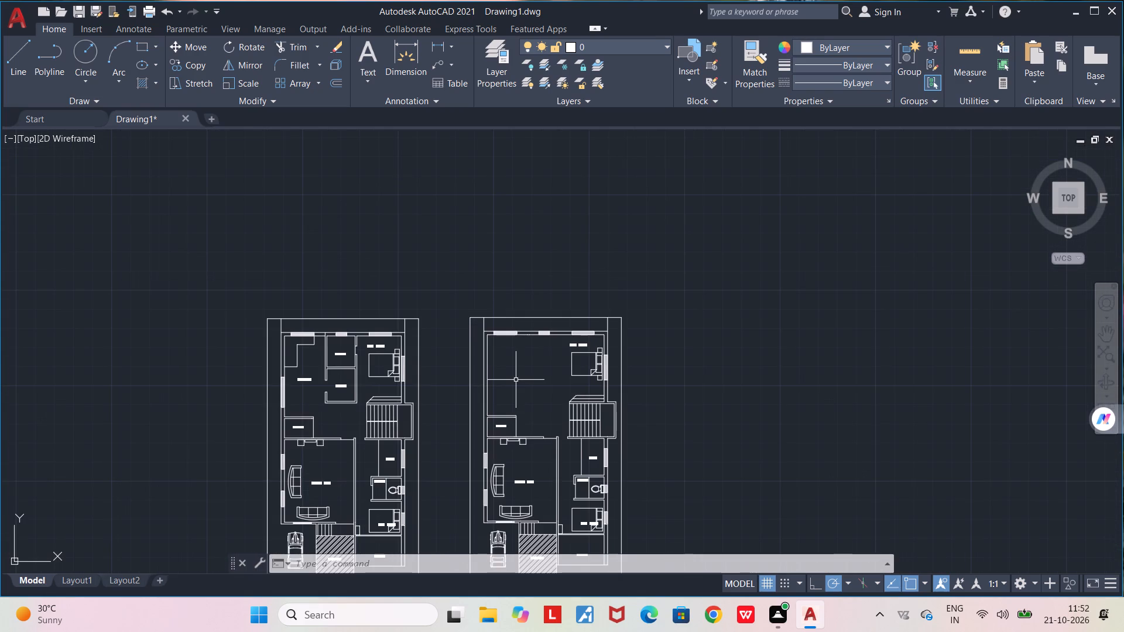
scroll(516, 380, "down", 1)
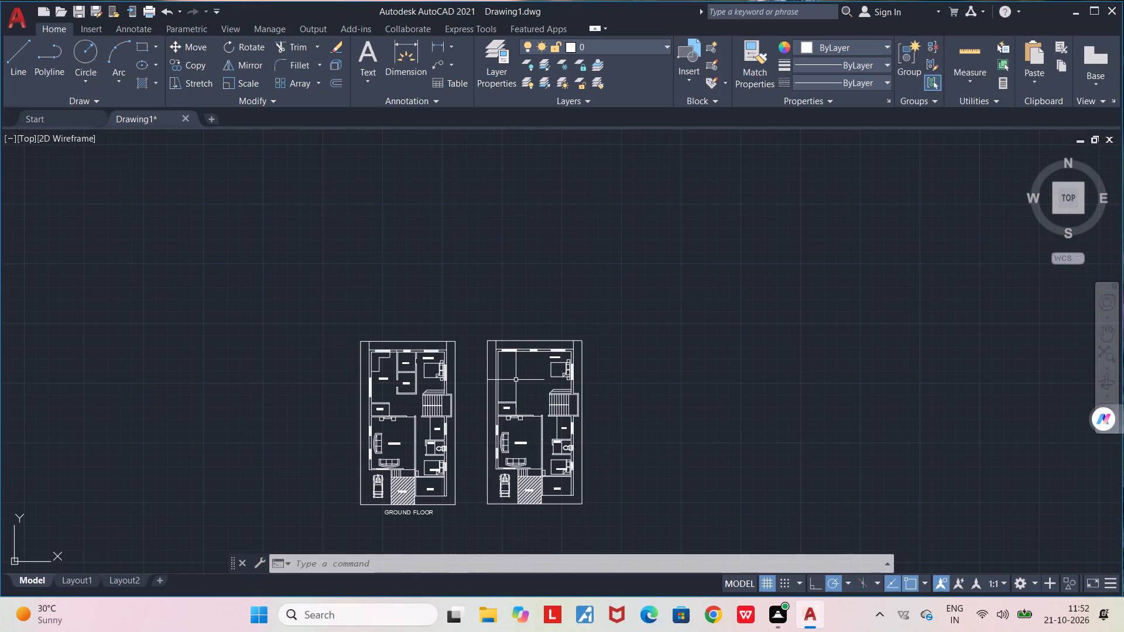
scroll(516, 380, "up", 2)
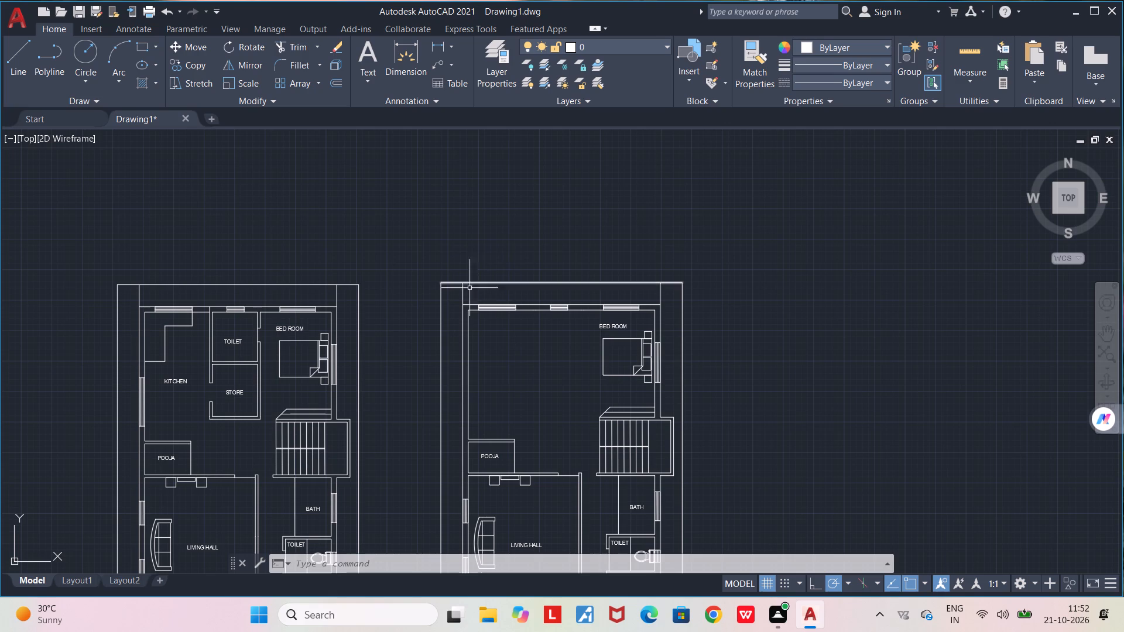
middle_click_drag(578, 400, 613, 336)
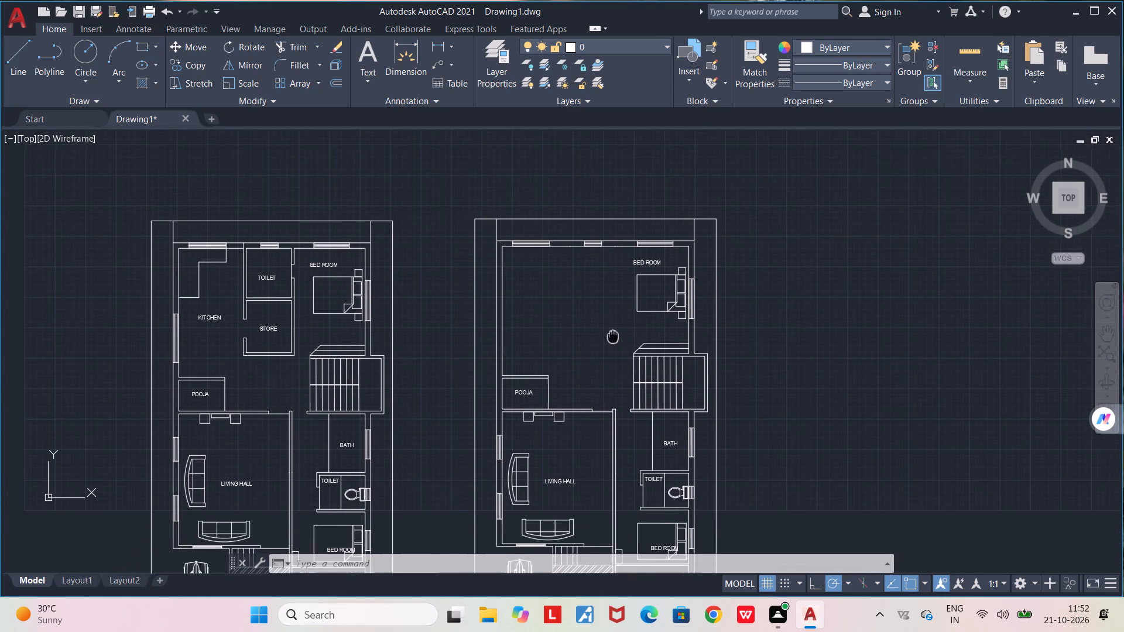
middle_click_drag(613, 336, 614, 336)
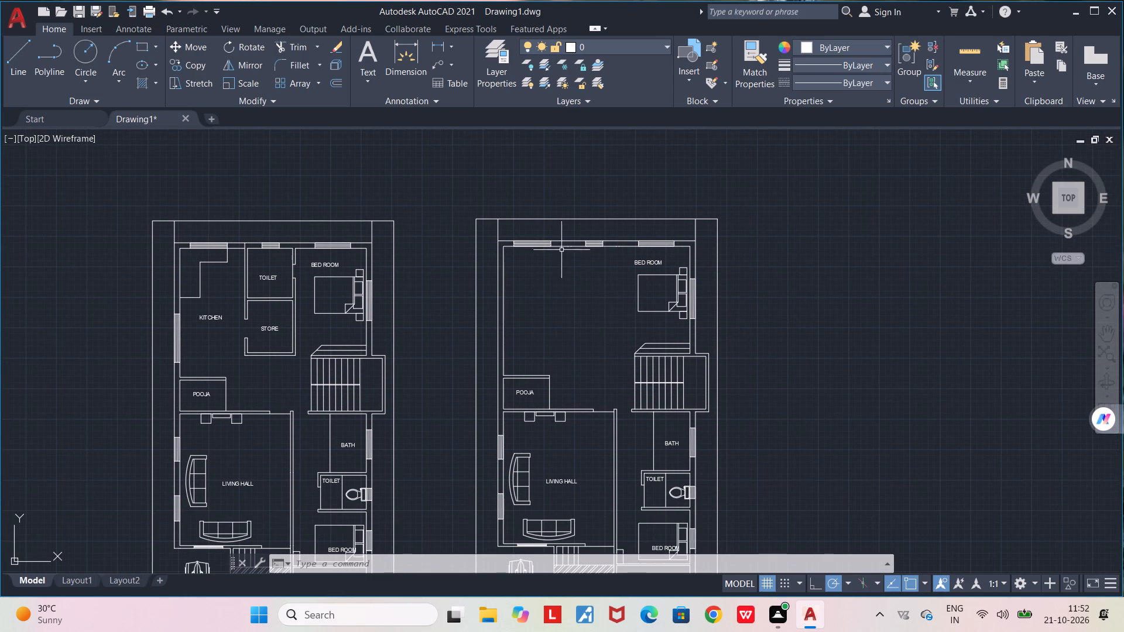
Draw wall lines from the top wall's inner line, left of BED ROOM: 14'0" down, 4'0" left, and up past the plan's outer boundary.
scroll(553, 249, "up", 3)
middle_click_drag(566, 346, 566, 458)
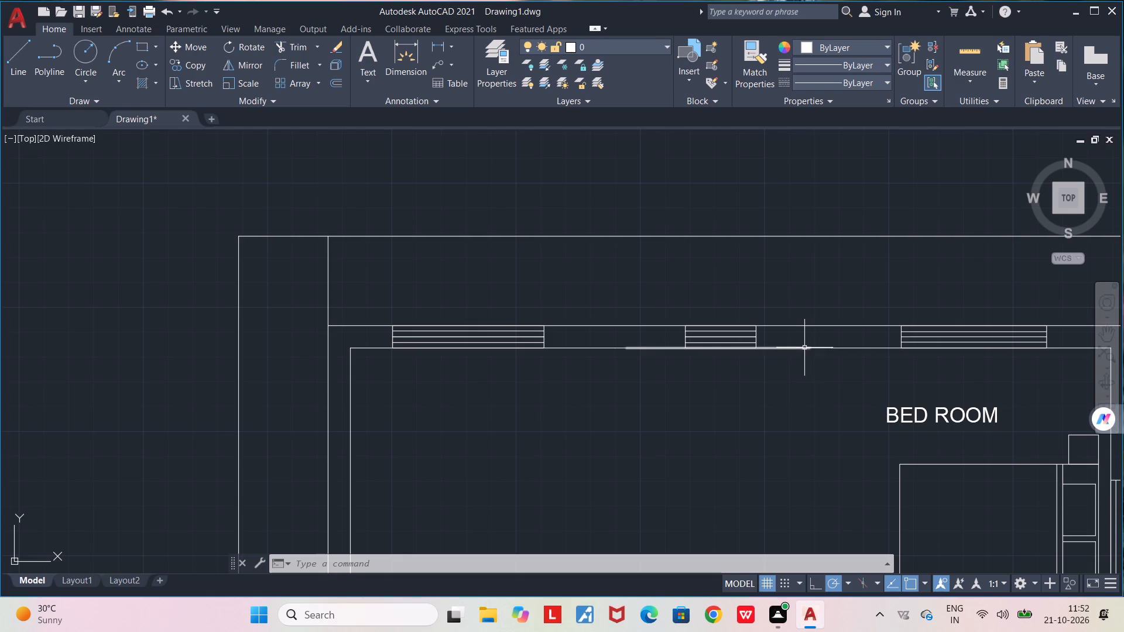
key("l")
key("Return")
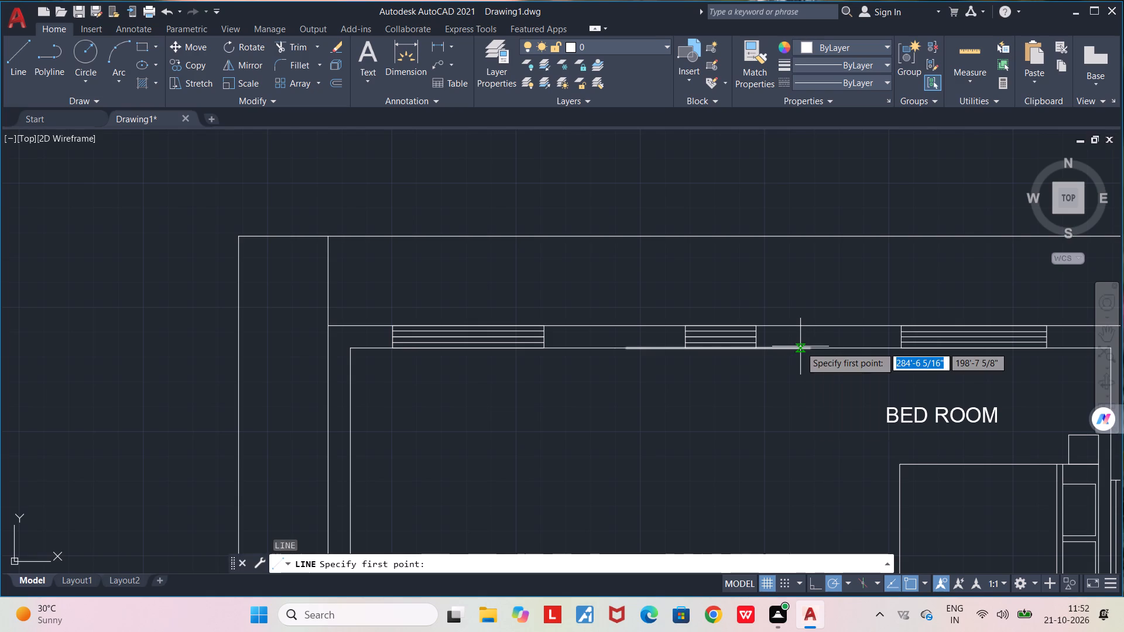
left_click(800, 349)
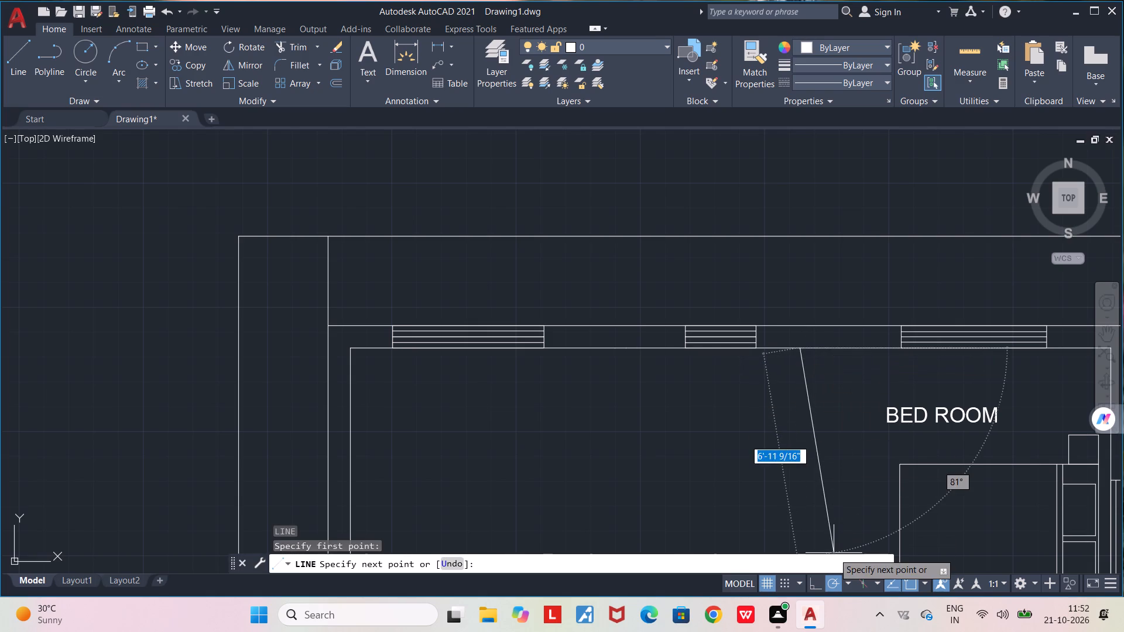
middle_click_drag(812, 518, 746, 350)
scroll(746, 350, "down", 2)
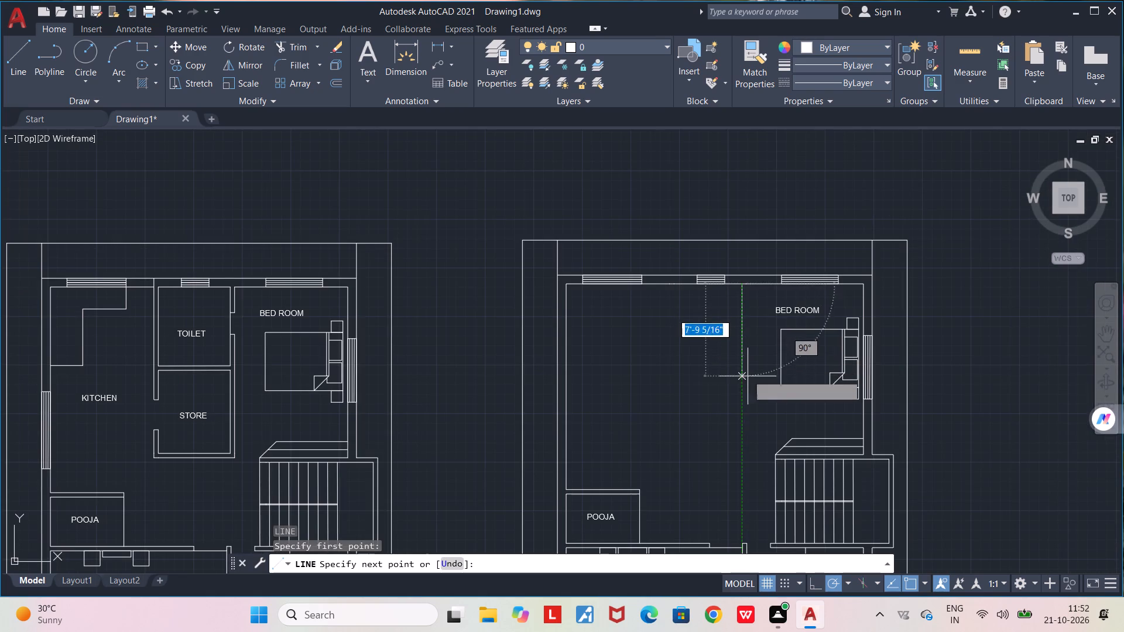
type("14'0\"")
key("Return")
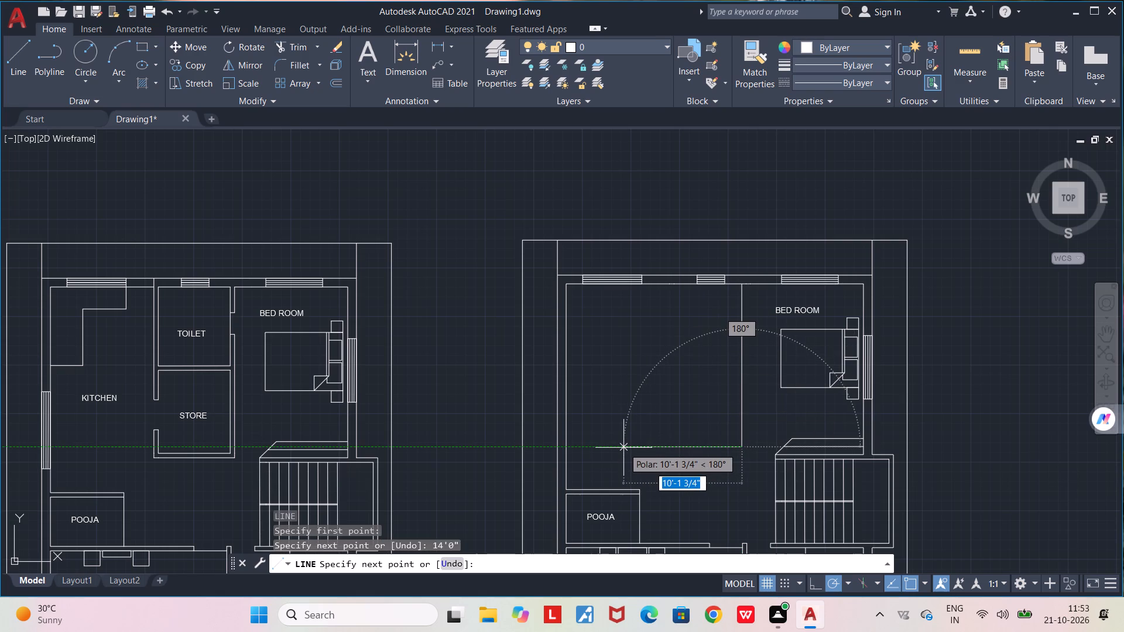
type("4'0\"")
key("Return")
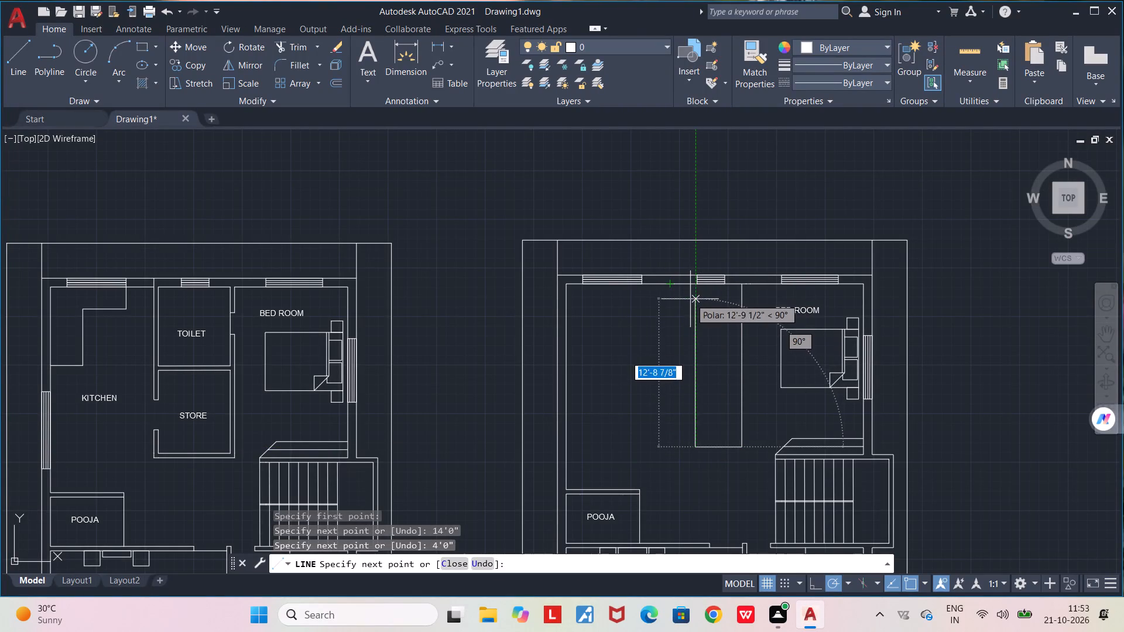
left_click(696, 210)
key("space")
Trim the new left vertical line's excess above the top wall, including the part beyond the outer boundary.
type("TR")
key("Return")
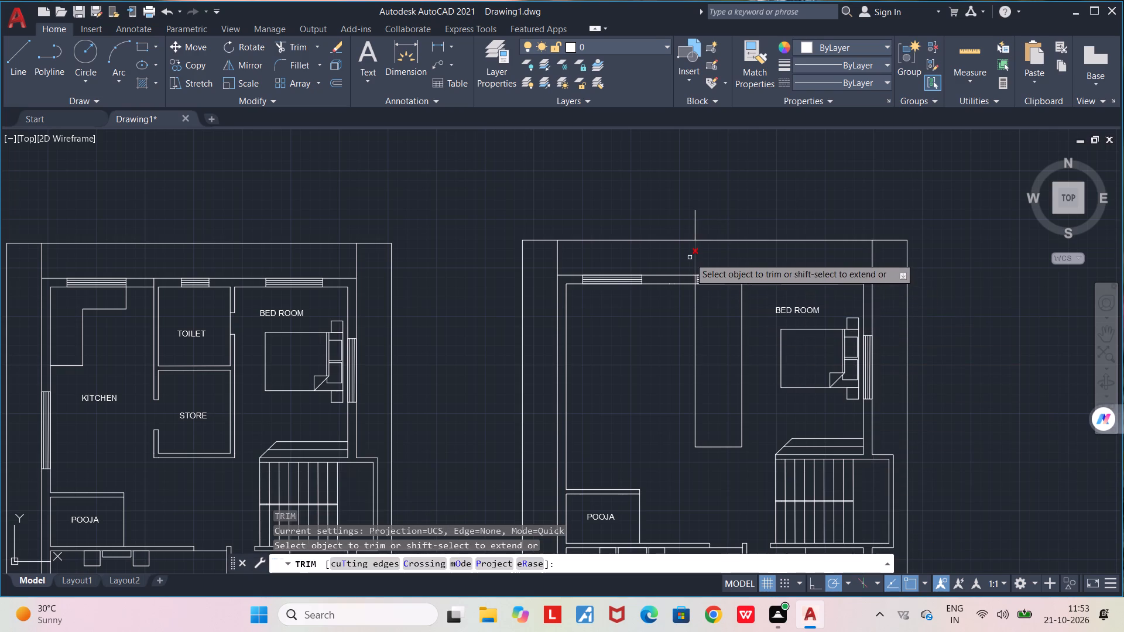
left_click(695, 260)
left_click(696, 219)
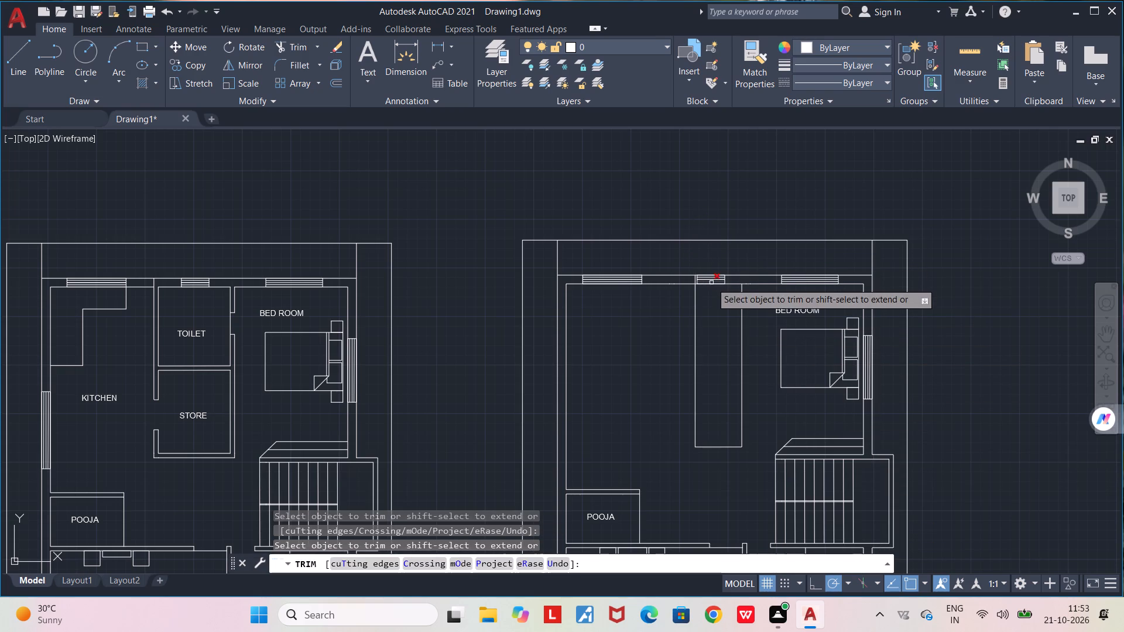
key("space")
Erase the middle window from the copied plan's top wall.
middle_click_drag(712, 346, 635, 435)
scroll(635, 385, "up", 2)
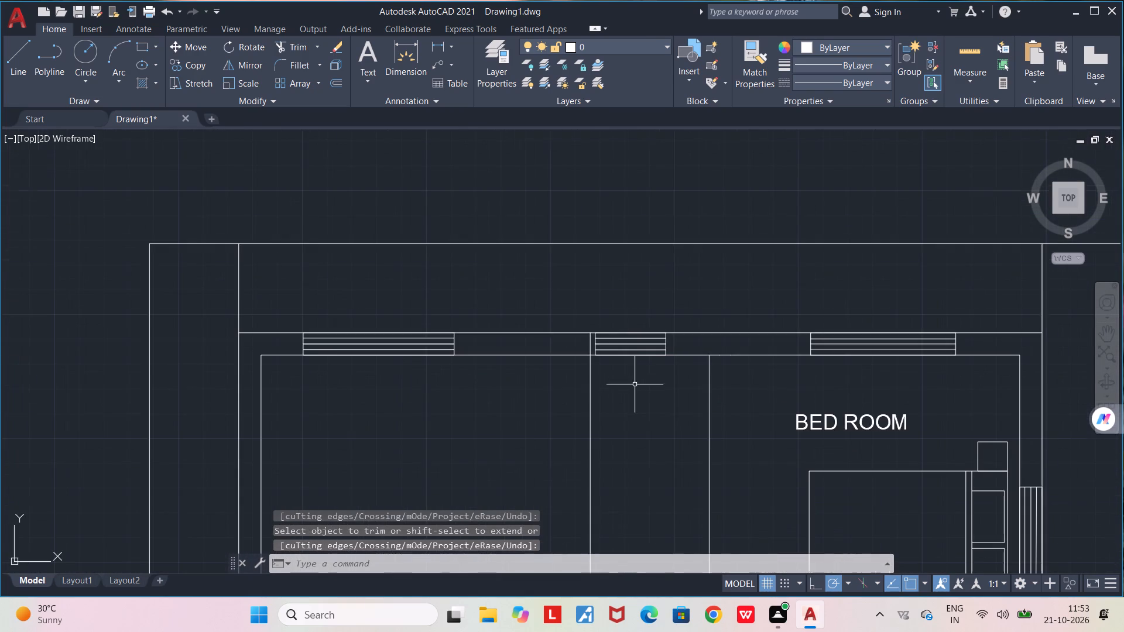
scroll(579, 327, "up", 2)
left_click(625, 312)
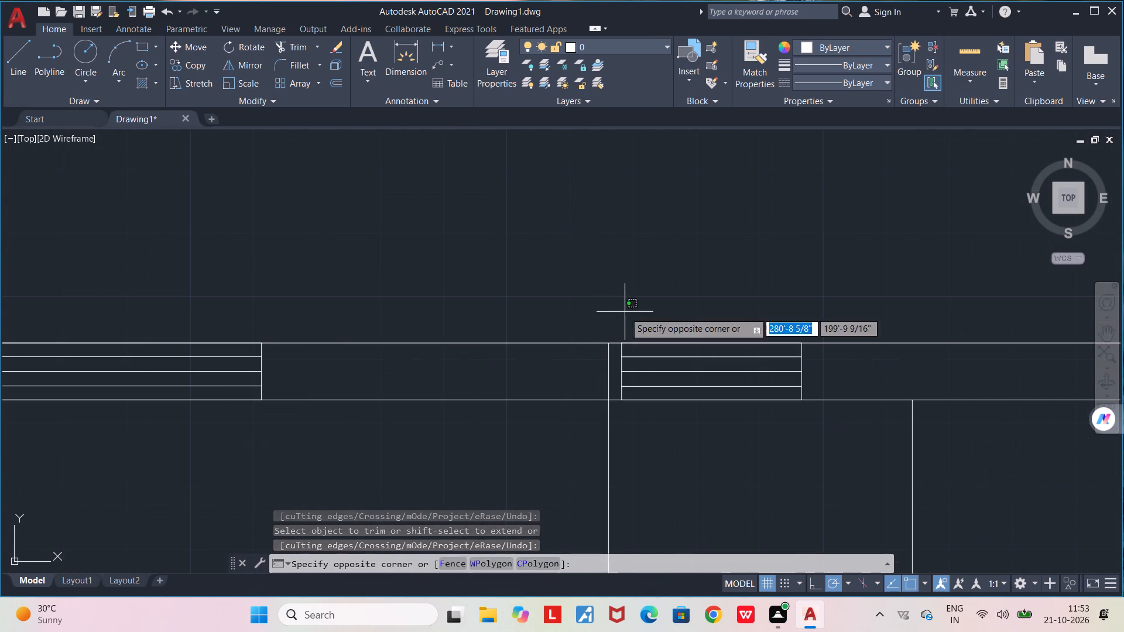
key("space")
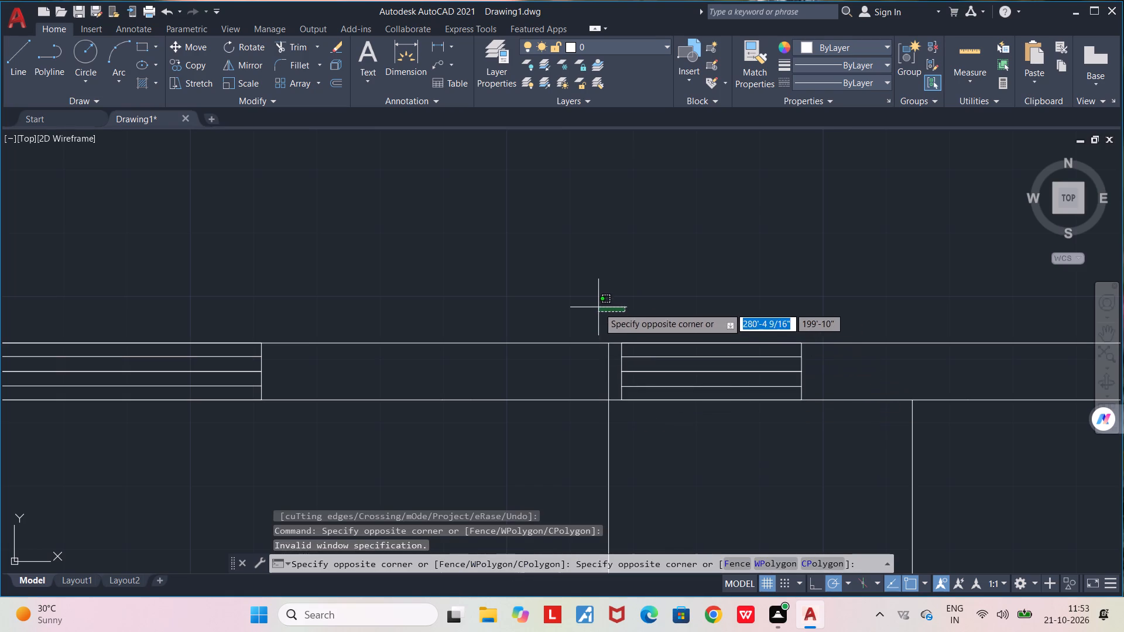
key("space")
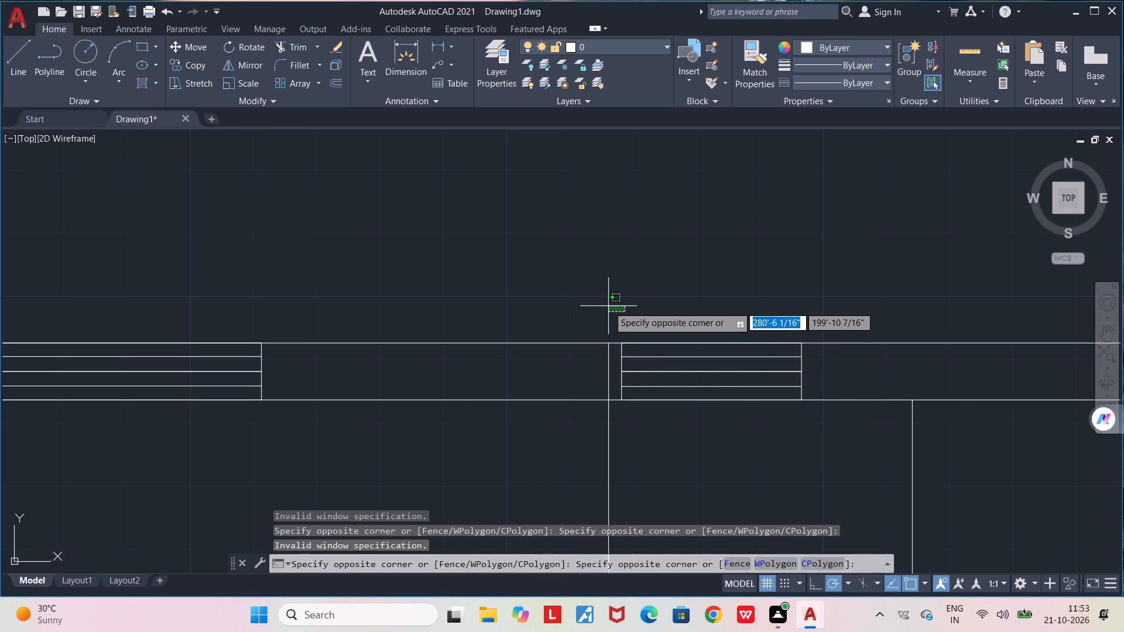
left_click(613, 307)
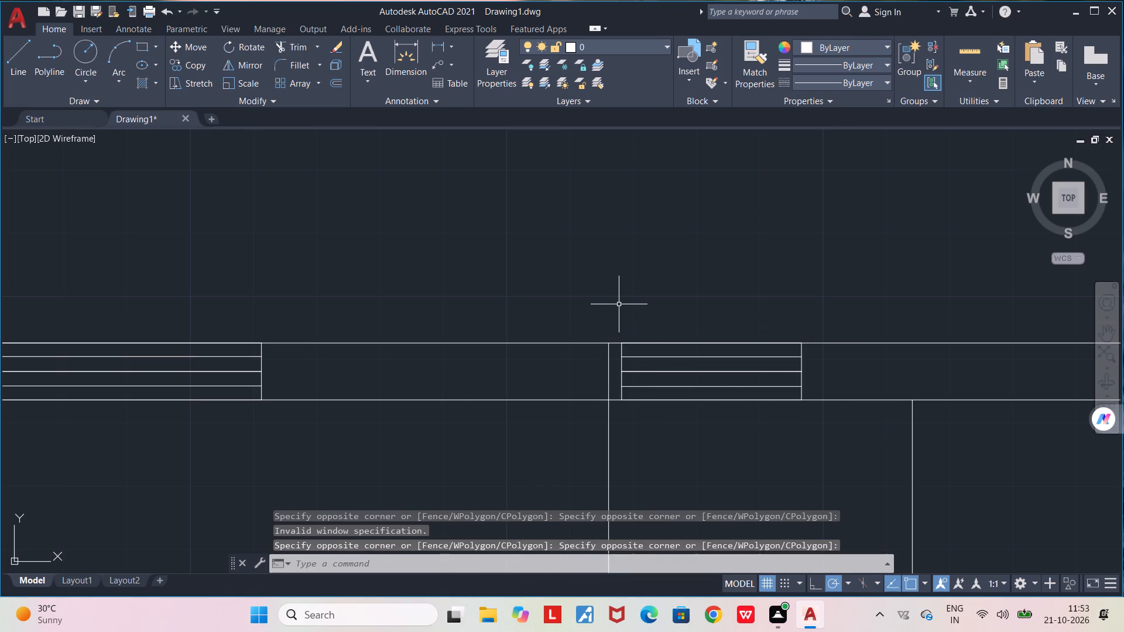
left_click(616, 303)
left_click(815, 433)
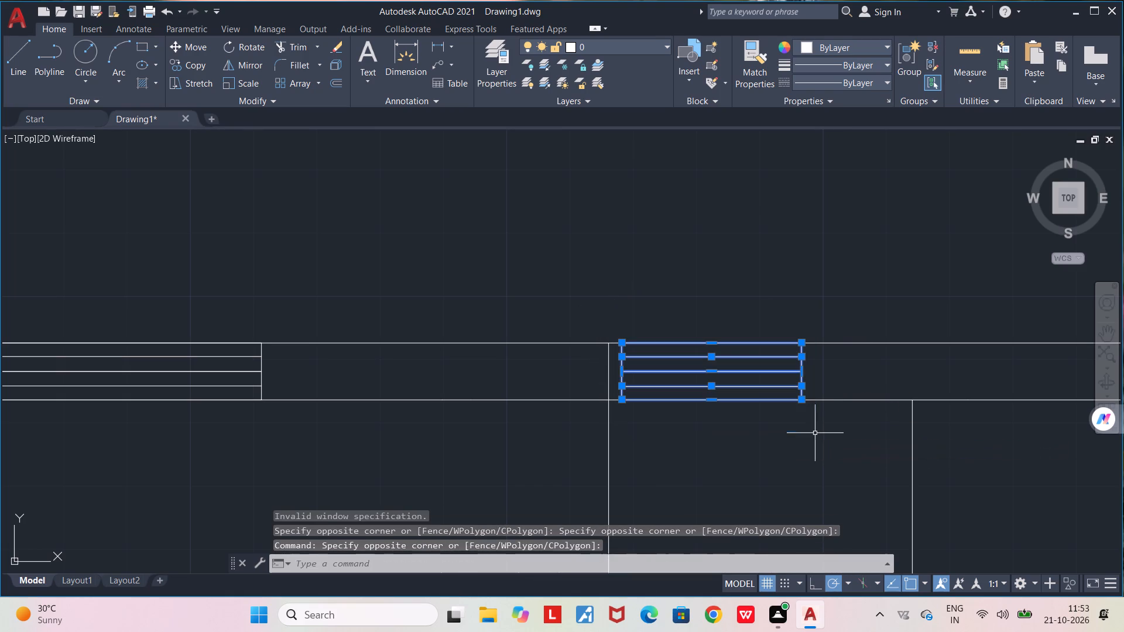
key("Delete")
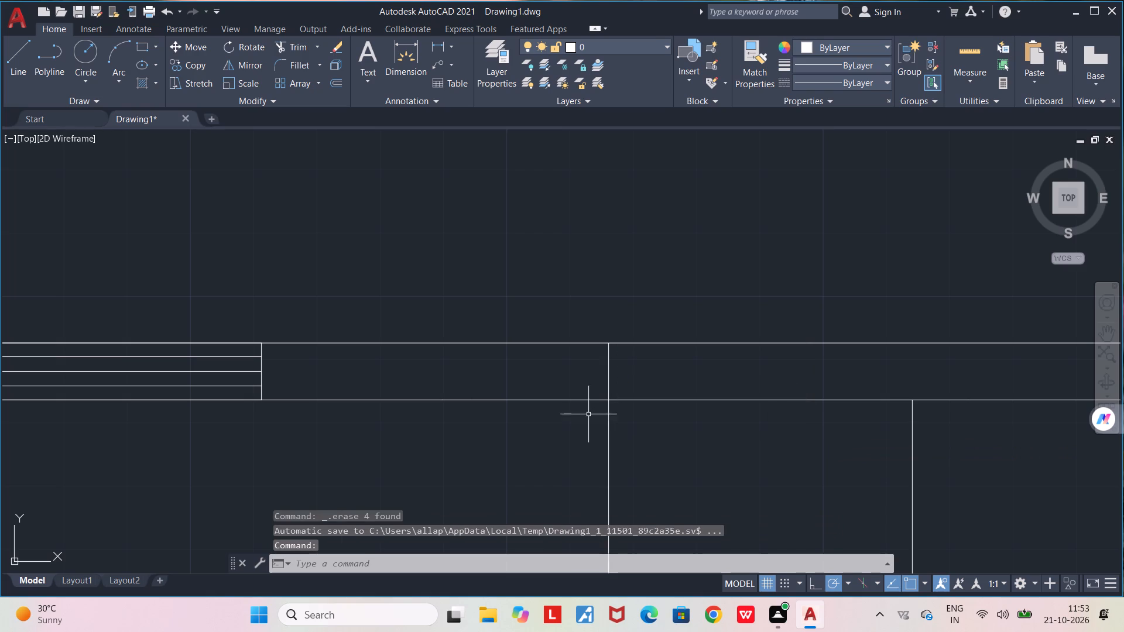
Trim the piece of the new left vertical line that crosses the top wall's thickness.
type("TR")
key("Return")
left_click(608, 388)
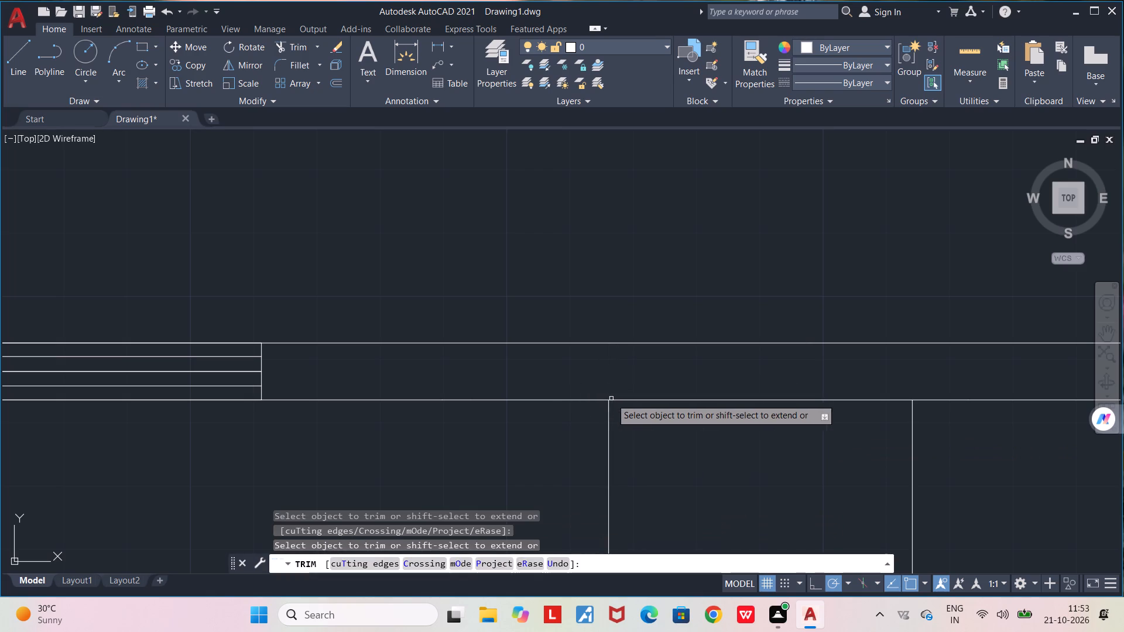
middle_click_drag(741, 476, 635, 483)
scroll(631, 483, "down", 1)
key("space")
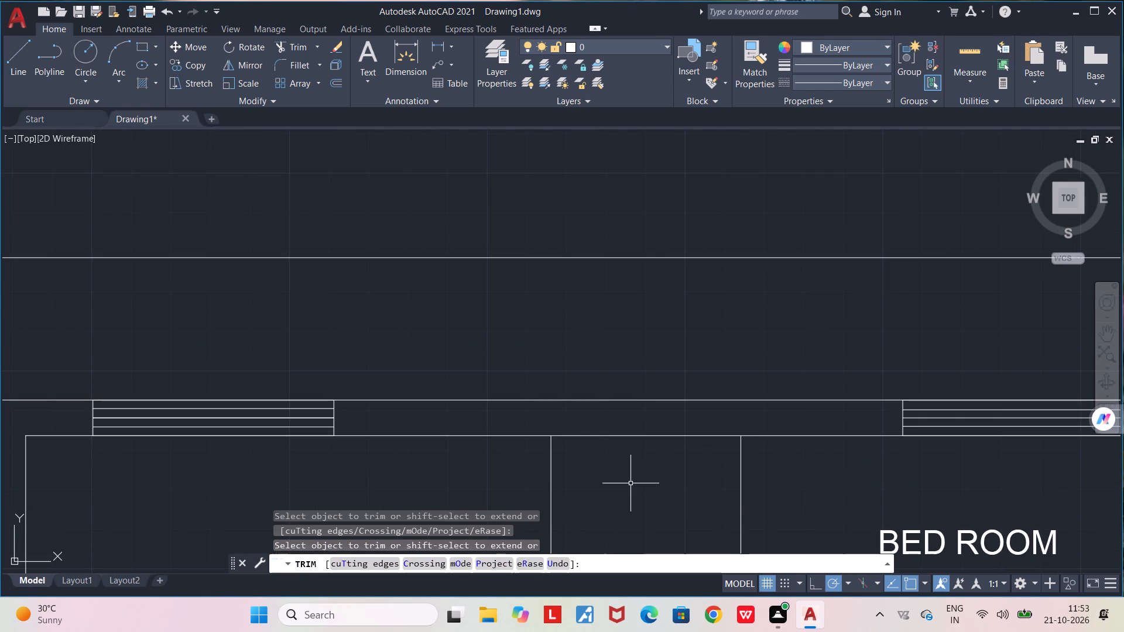
Draw a window rectangle a little over 2' wide across the top wall's thickness, between the two new vertical lines.
left_click(146, 47)
left_click(596, 400)
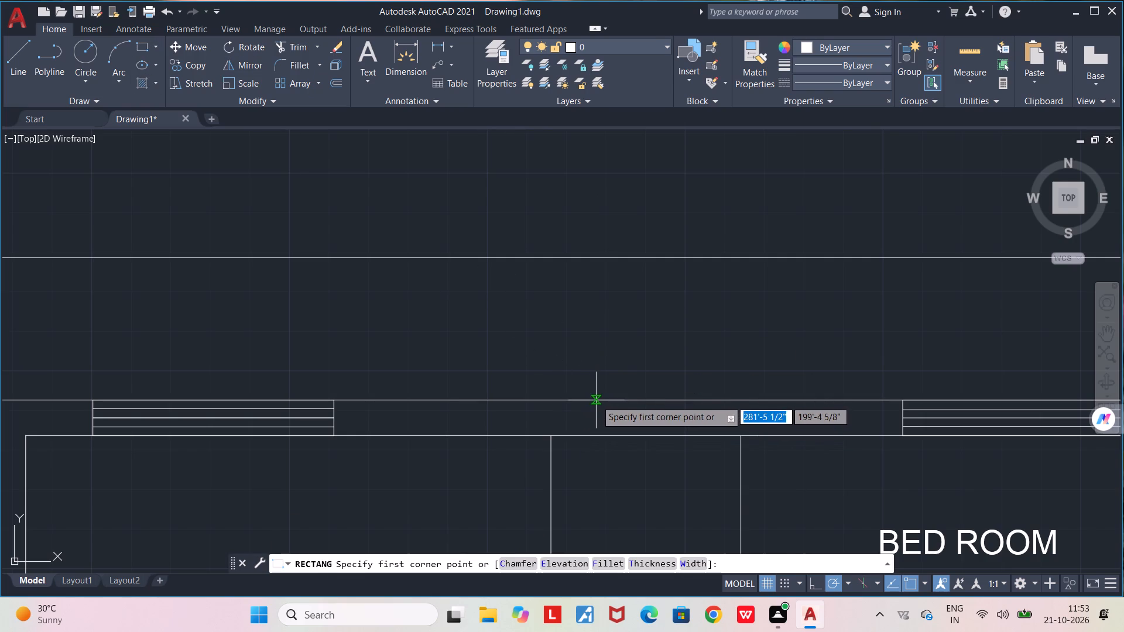
left_click(701, 437)
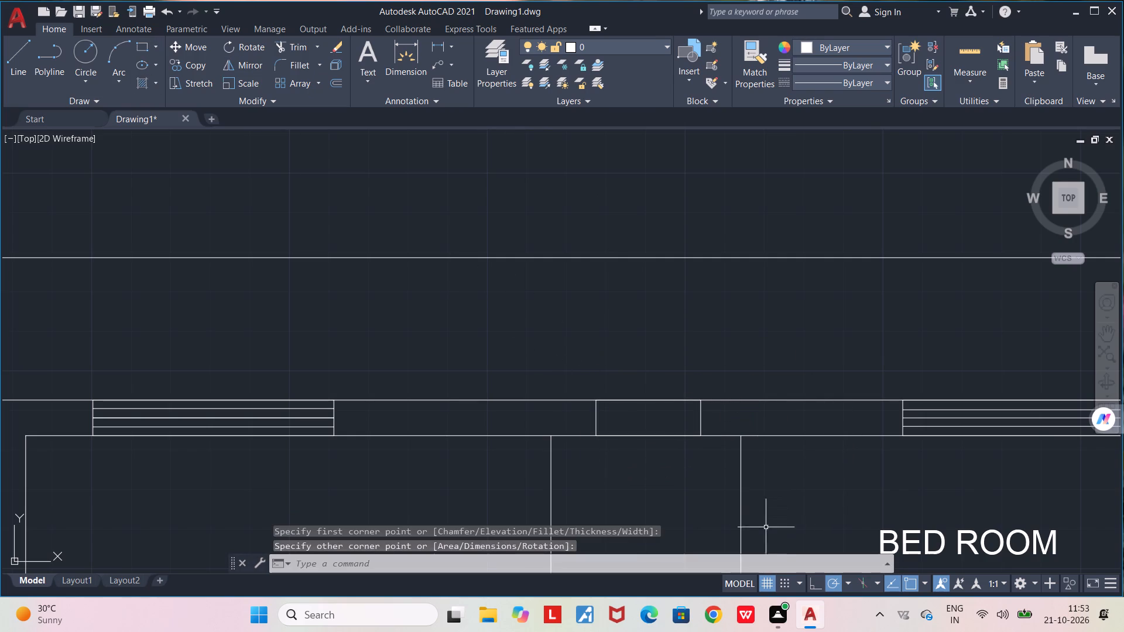
Draw a horizontal line about 2'-2 1/2" long across the middle of the new top-wall window, joining its side midpoints.
key("space")
key("l")
key("Return")
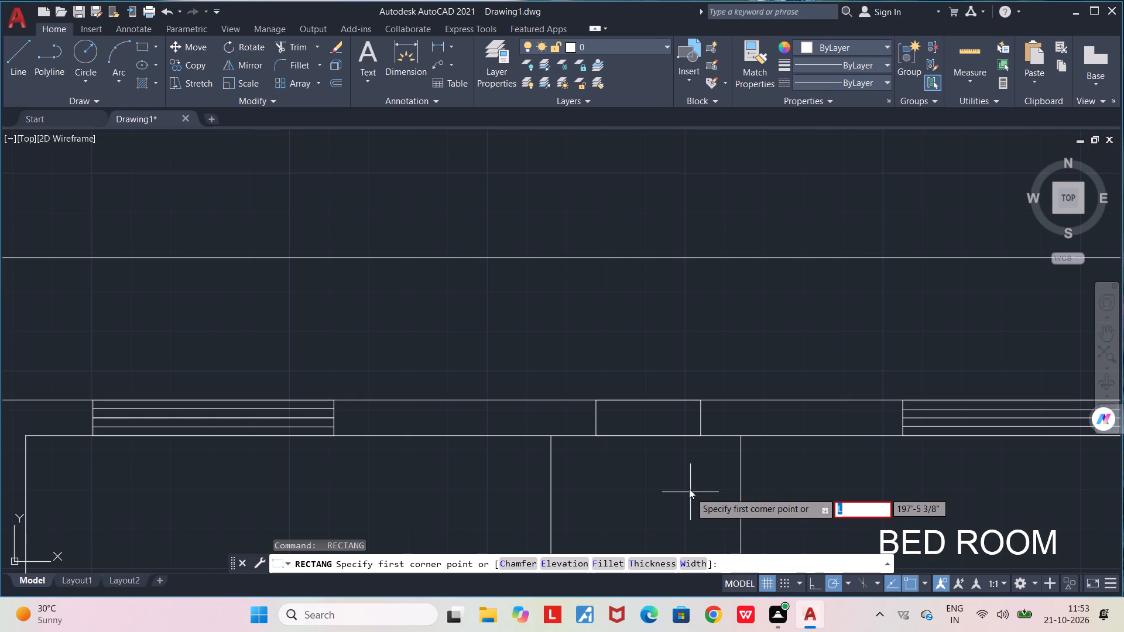
key("Escape")
key("l")
key("Return")
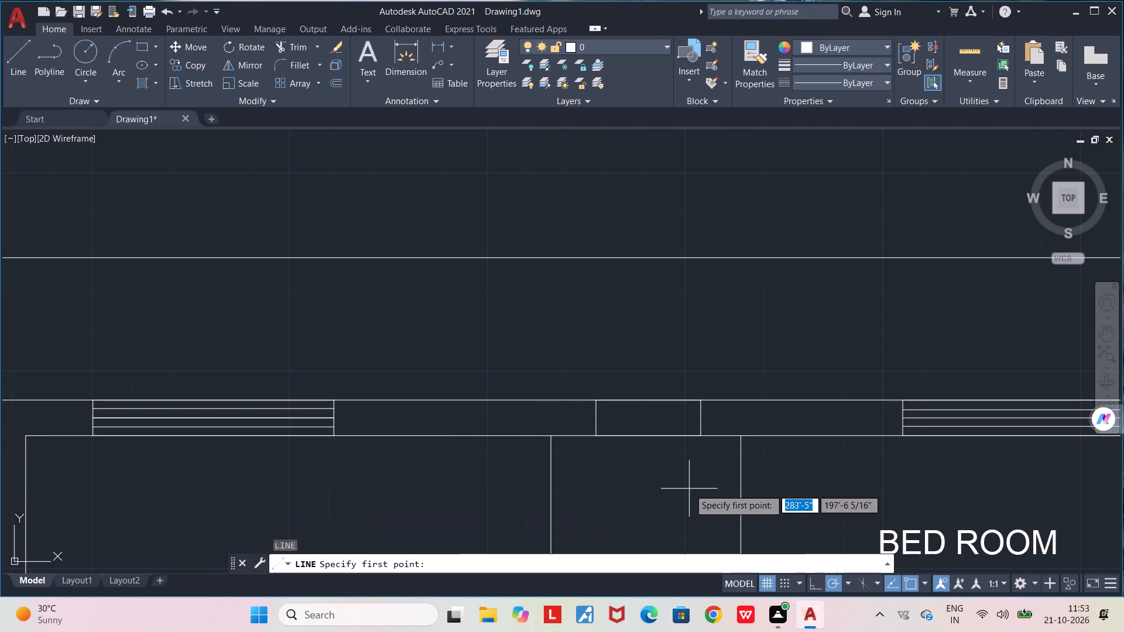
left_click(595, 417)
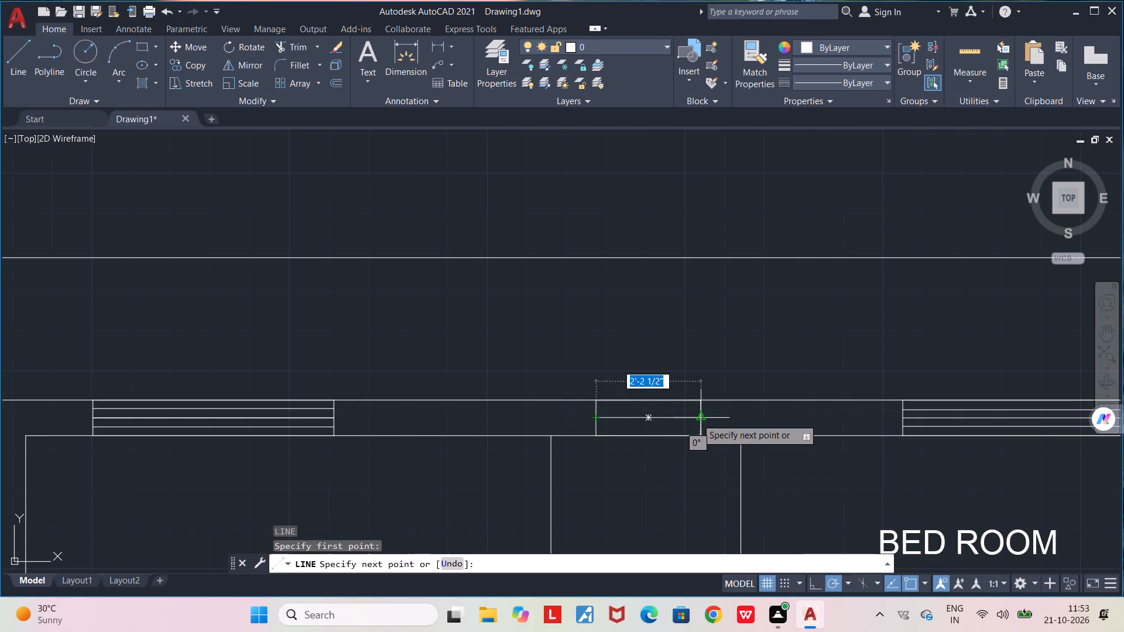
left_click(700, 418)
key("space")
Add two more horizontal pane lines across the new window, one below and one above its middle line.
scroll(632, 420, "up", 2)
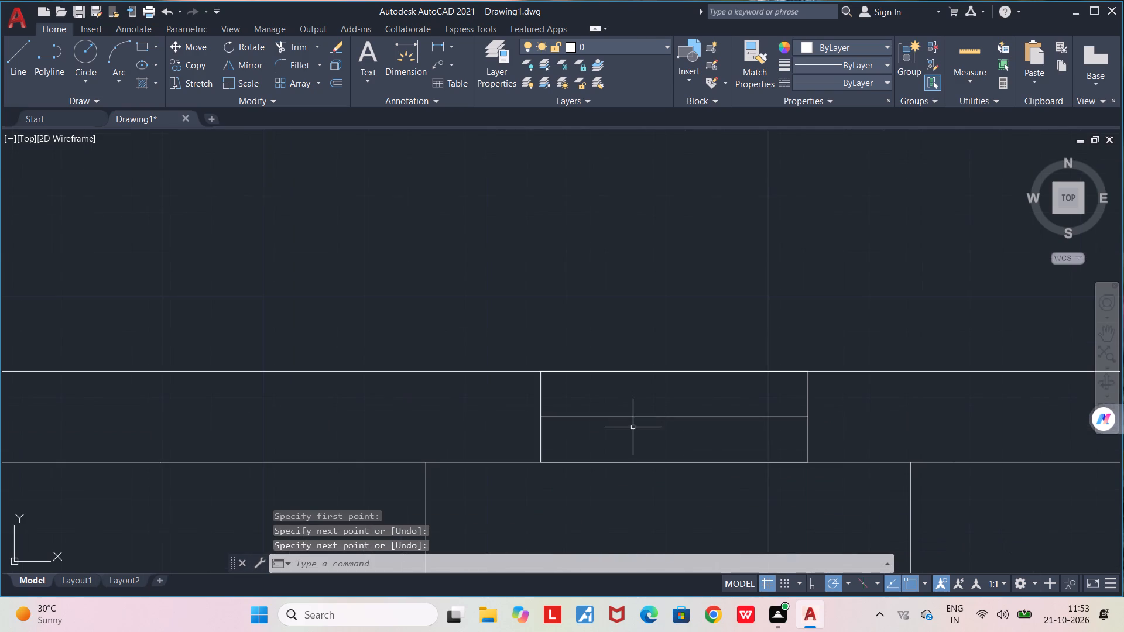
key("l")
key("Return")
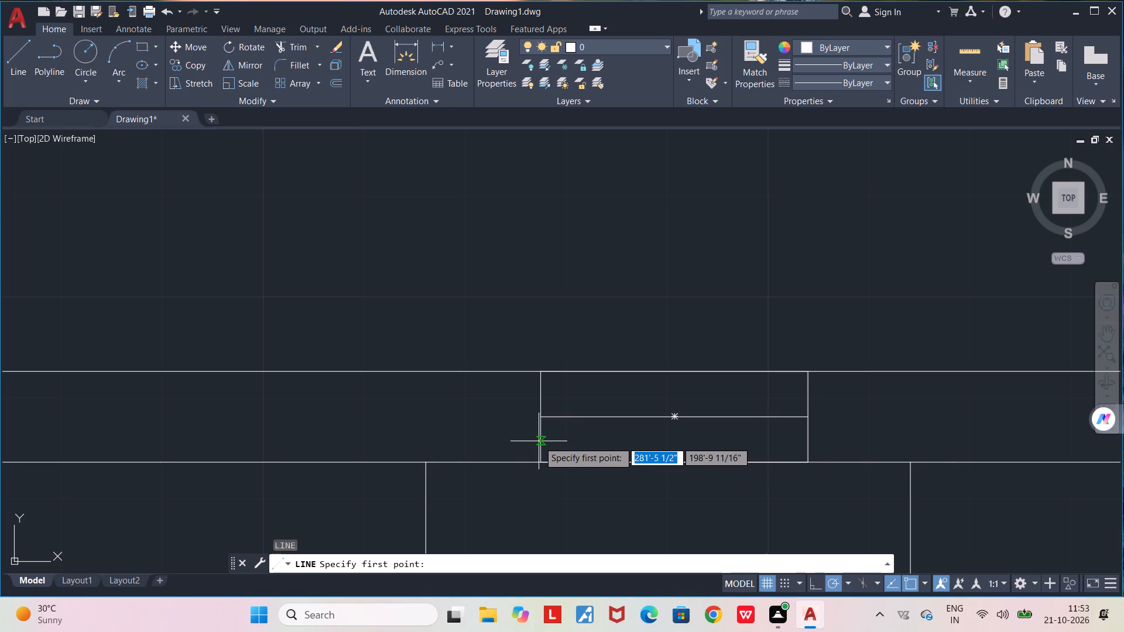
left_click(540, 442)
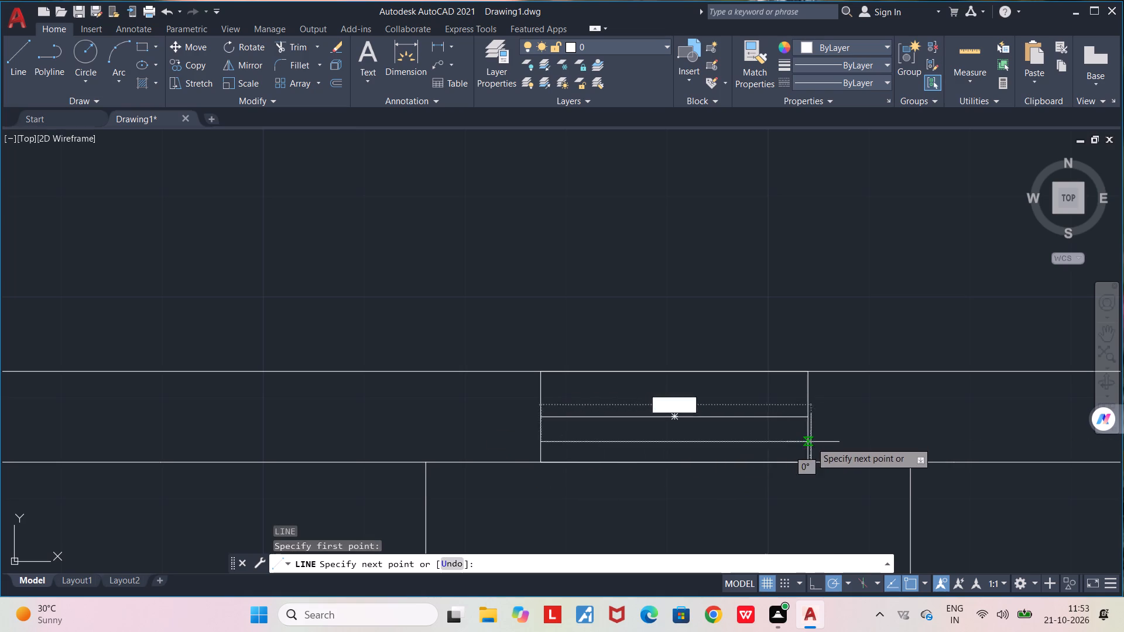
left_click(809, 441)
key("space")
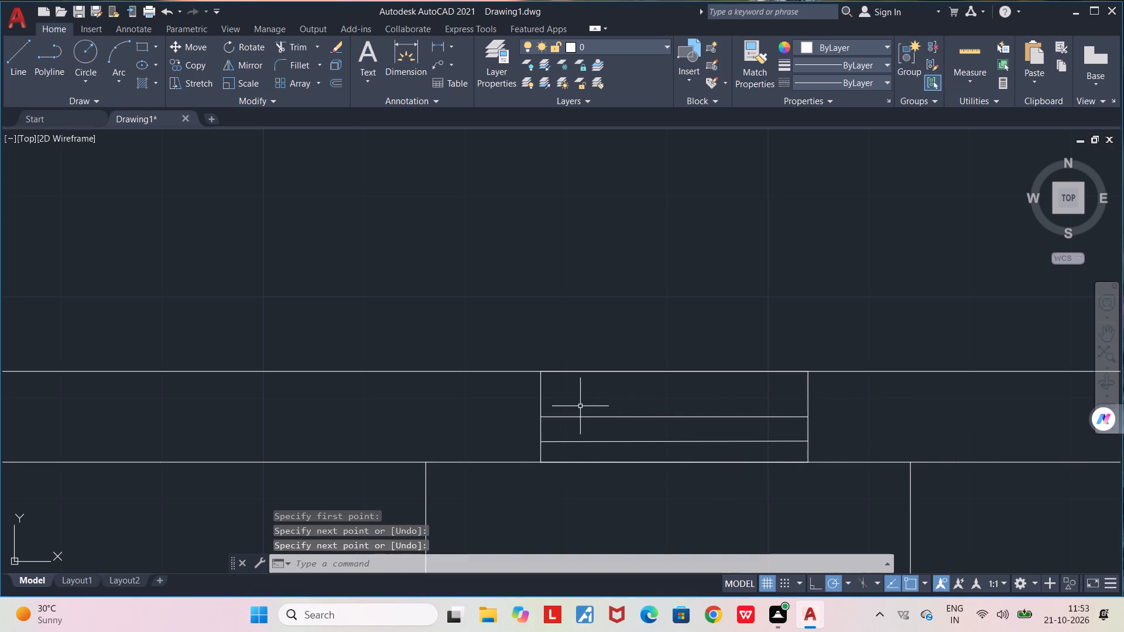
key("l")
key("Return")
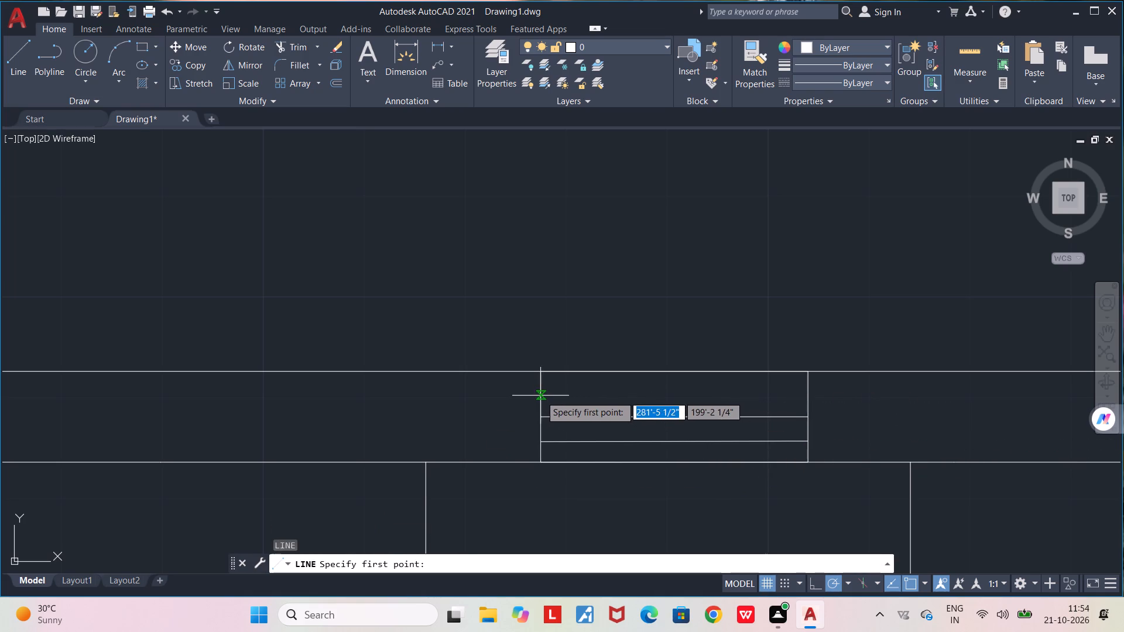
left_click(540, 396)
left_click(809, 395)
key("space")
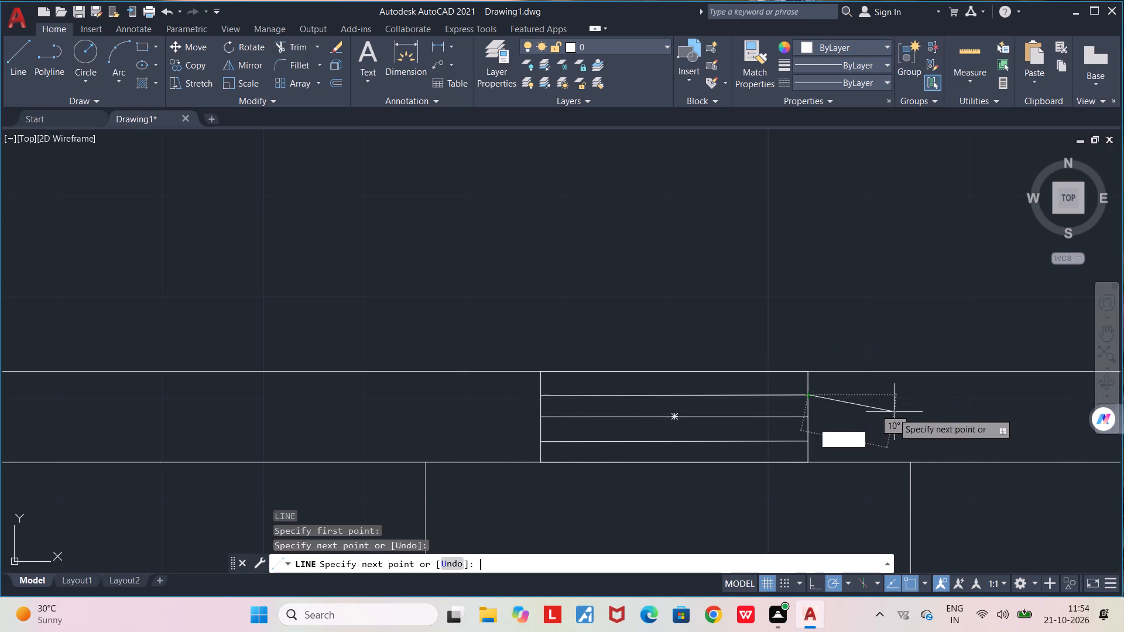
Draw a horizontal line from the lower end of the copied plan's inner partition line to just beyond the left outer wall.
middle_click_drag(806, 418, 751, 314)
scroll(748, 314, "down", 1)
middle_click_drag(695, 420, 711, 387)
scroll(711, 387, "down", 2)
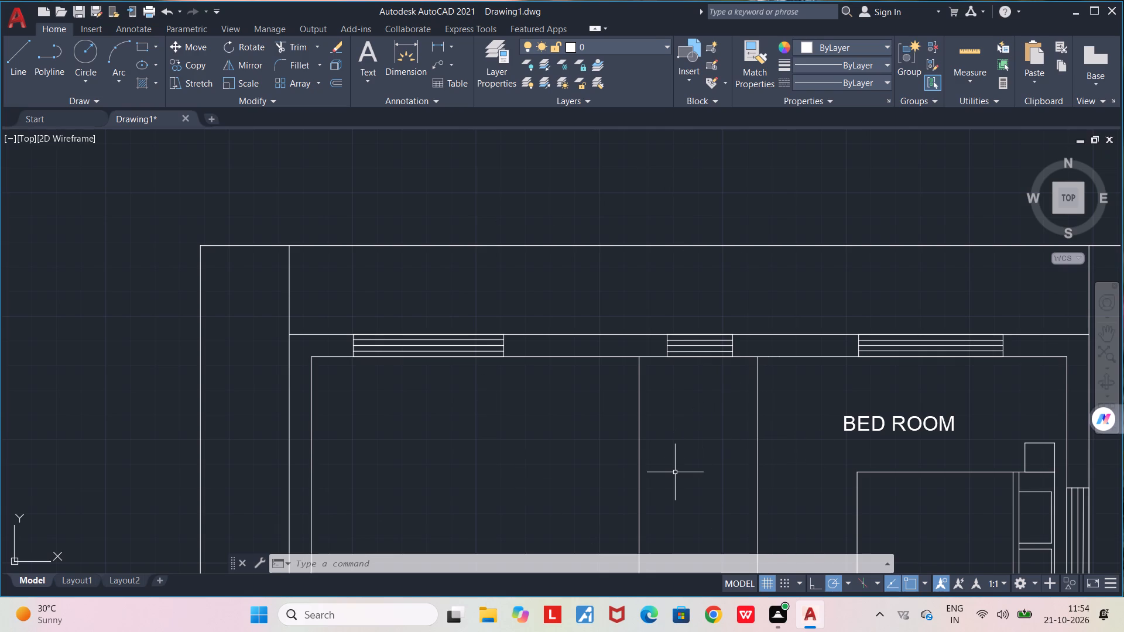
middle_click_drag(694, 477, 674, 321)
scroll(674, 321, "down", 1)
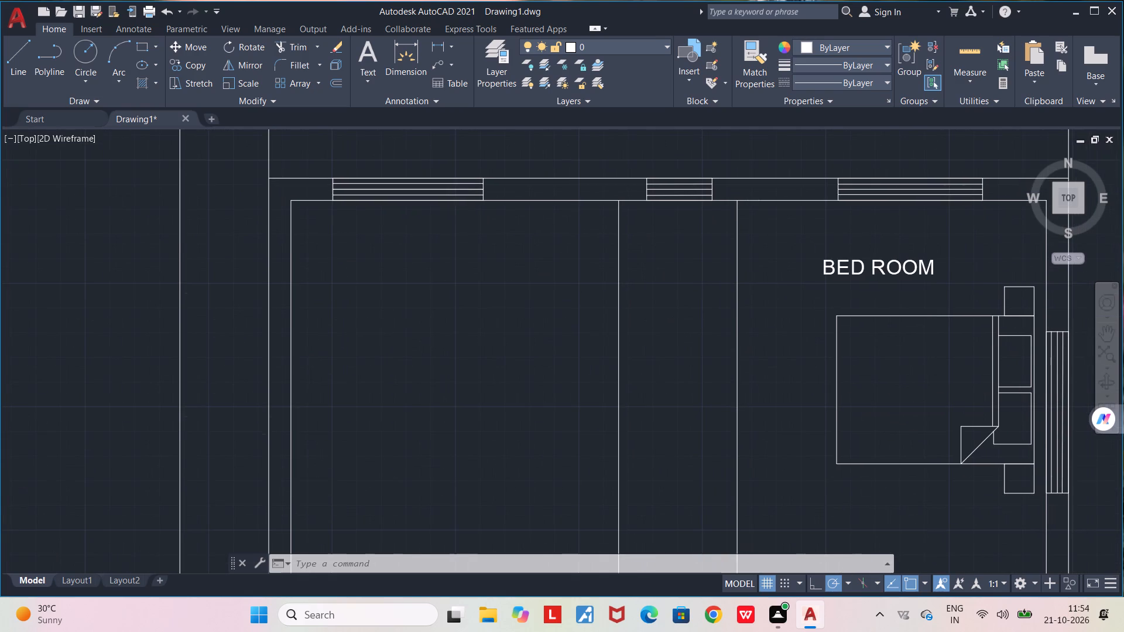
middle_click_drag(679, 388, 751, 323)
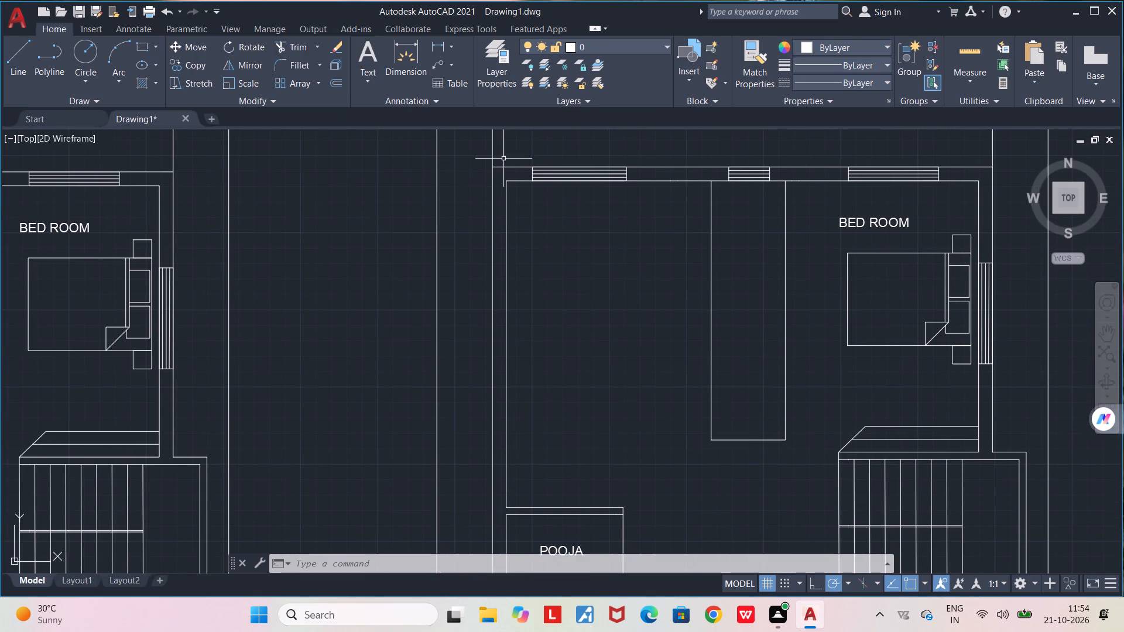
key("l")
key("Return")
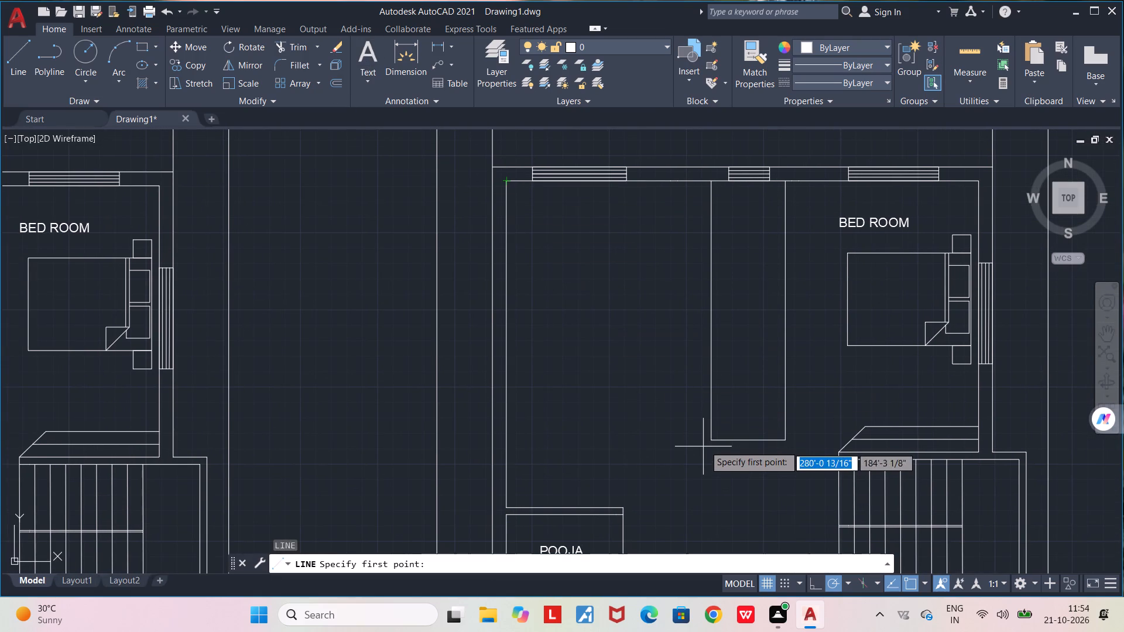
left_click(705, 443)
left_click(478, 439)
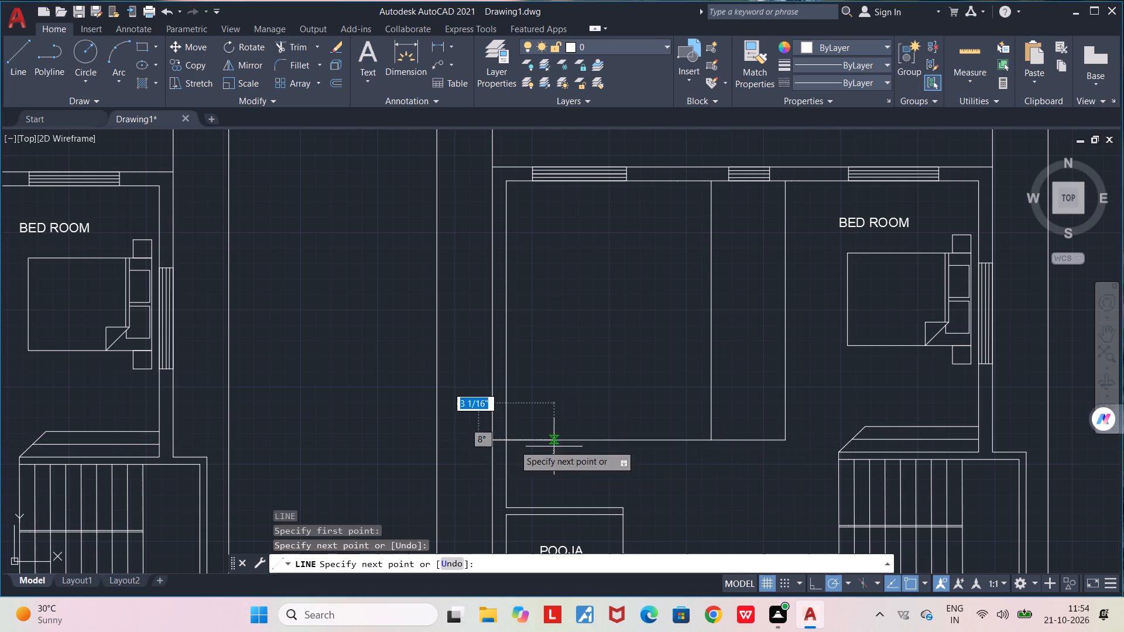
key("space")
Trim the new horizontal line outside the left wall and through the wall's thickness.
type("TR")
key("Return")
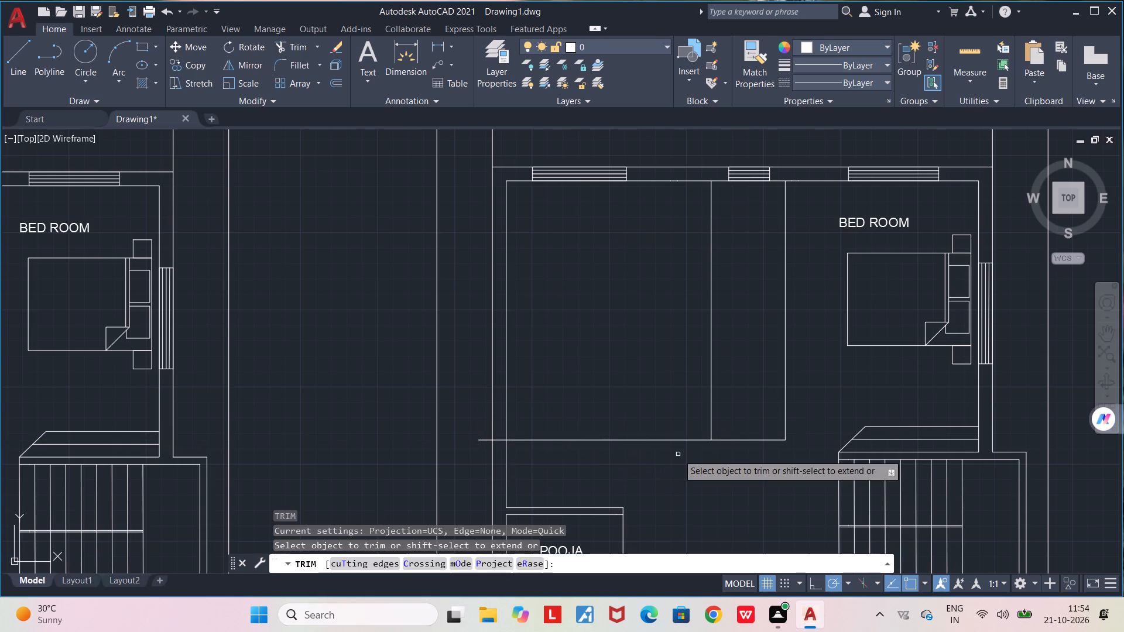
left_click(482, 442)
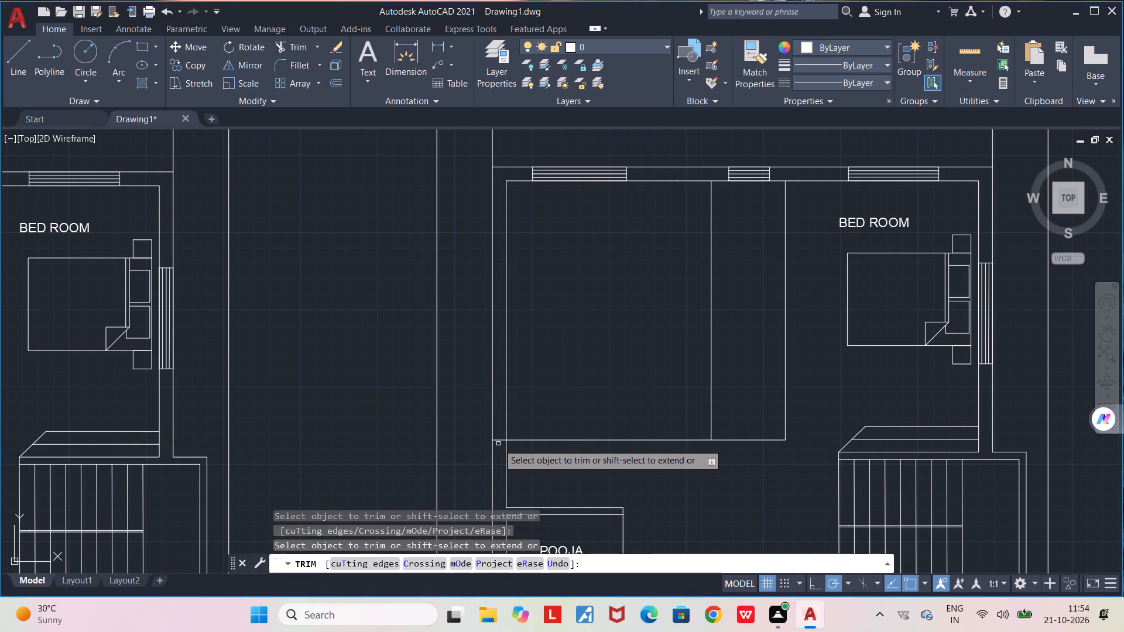
left_click(499, 441)
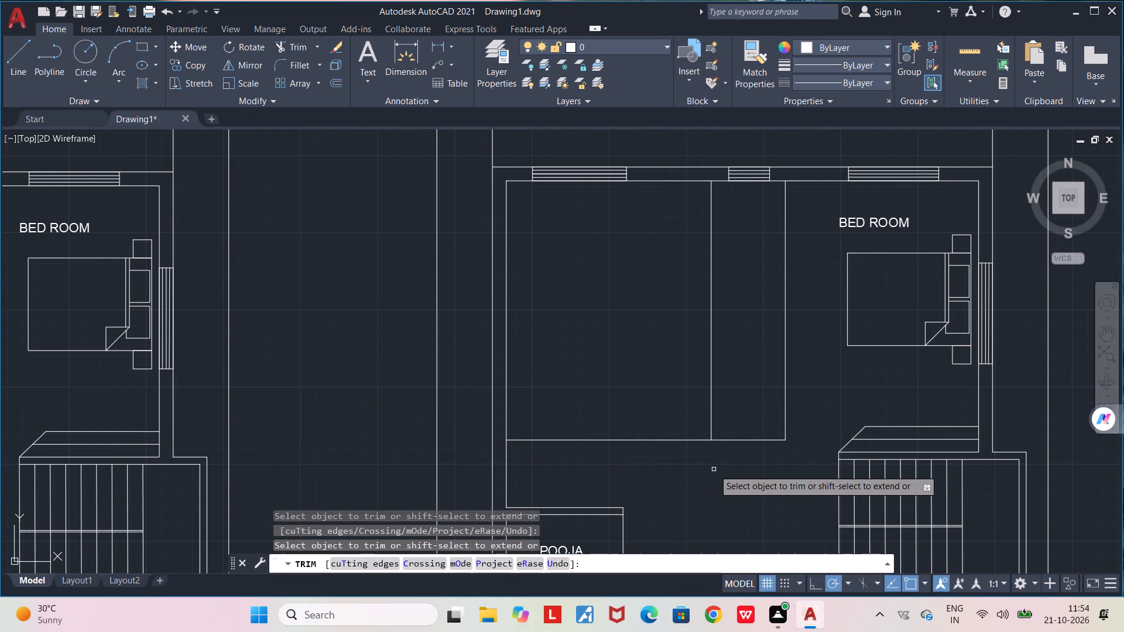
key("space")
Erase the copied plan's POOJA label, the pooja room's right wall and the unit along the living hall's upper wall.
middle_click_drag(710, 470, 657, 418)
scroll(657, 418, "down", 2)
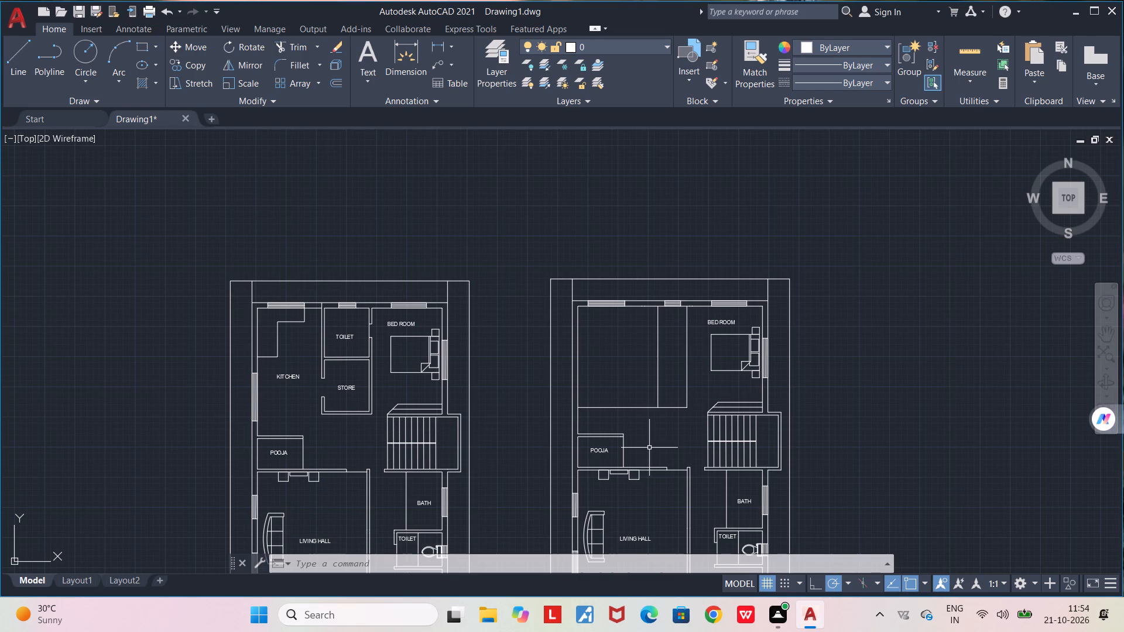
middle_click_drag(640, 514, 622, 354)
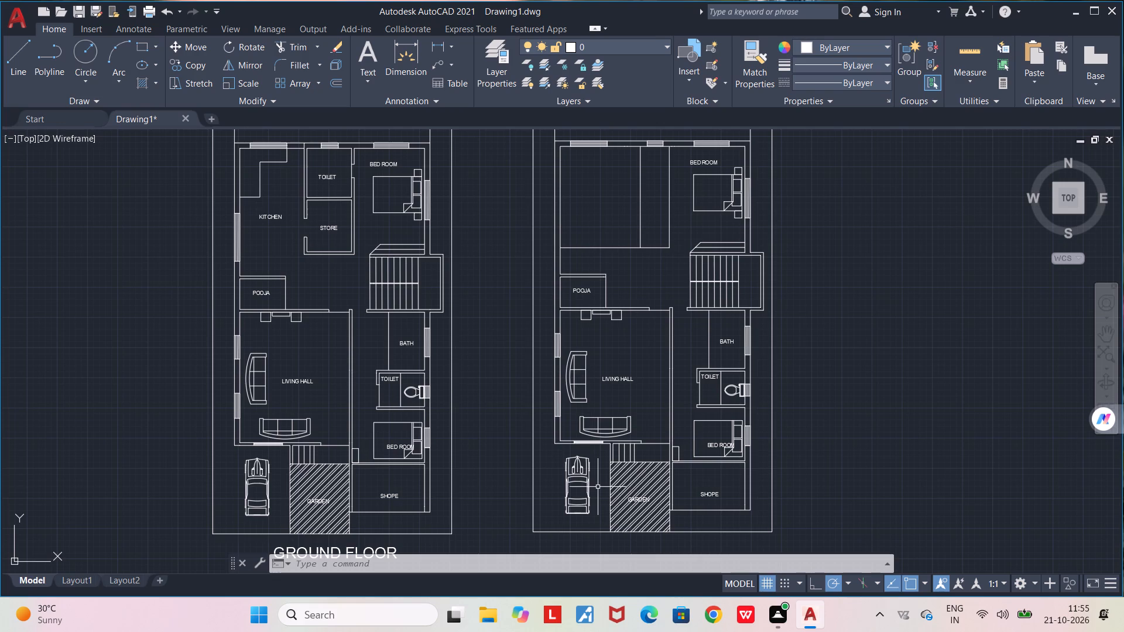
middle_click_drag(598, 472, 601, 389)
scroll(600, 397, "up", 1)
middle_click_drag(600, 398, 588, 513)
scroll(588, 513, "down", 1)
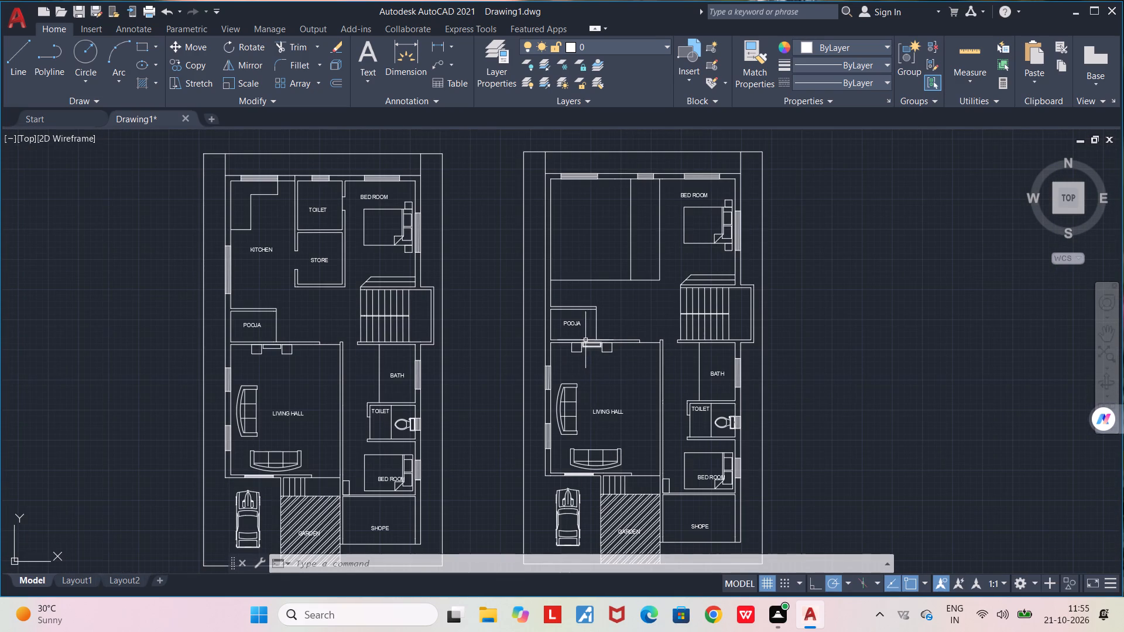
scroll(585, 339, "up", 2)
left_click(511, 231)
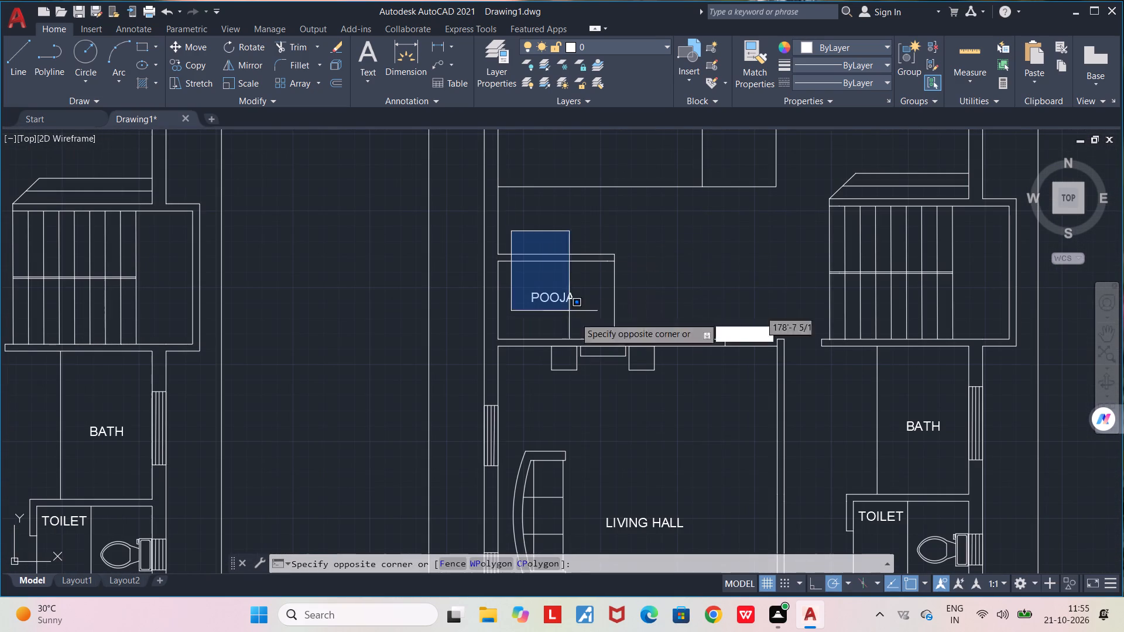
left_click(807, 489)
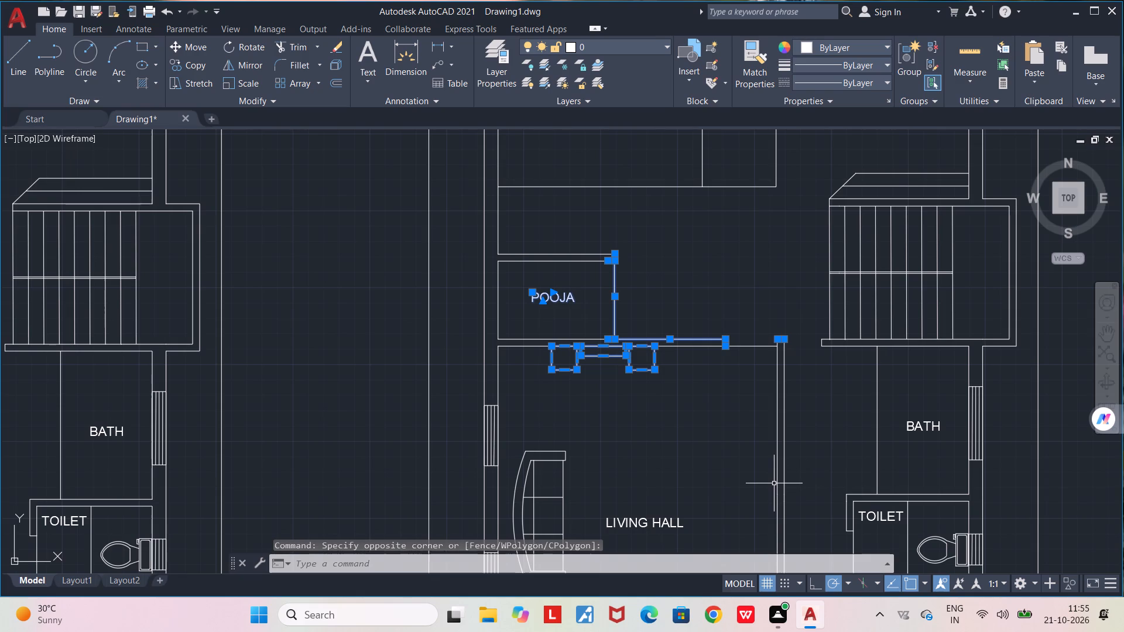
key("Delete")
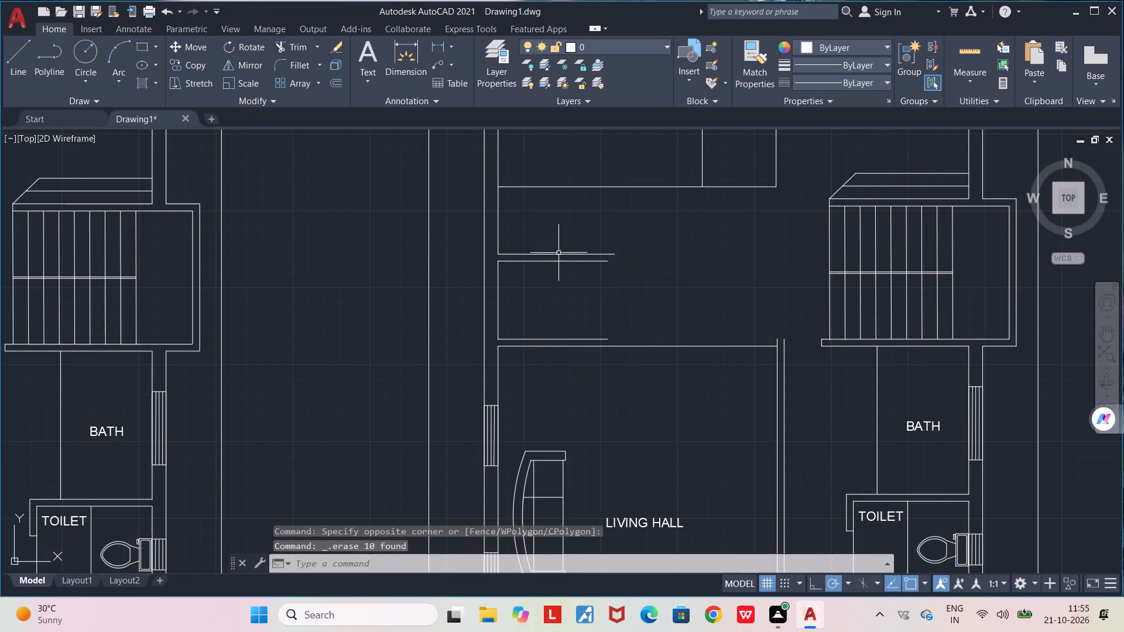
Erase the upper section of the living hall's right wall and the leftover horizontal wall lines around the former pooja room.
left_click(533, 235)
left_click(812, 503)
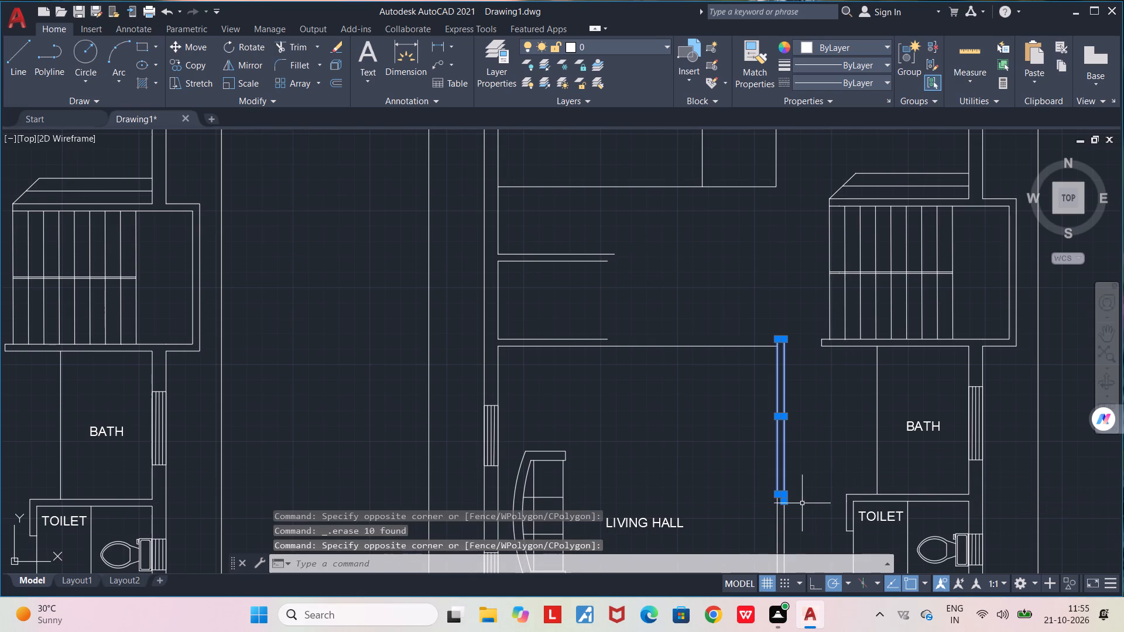
key("Delete")
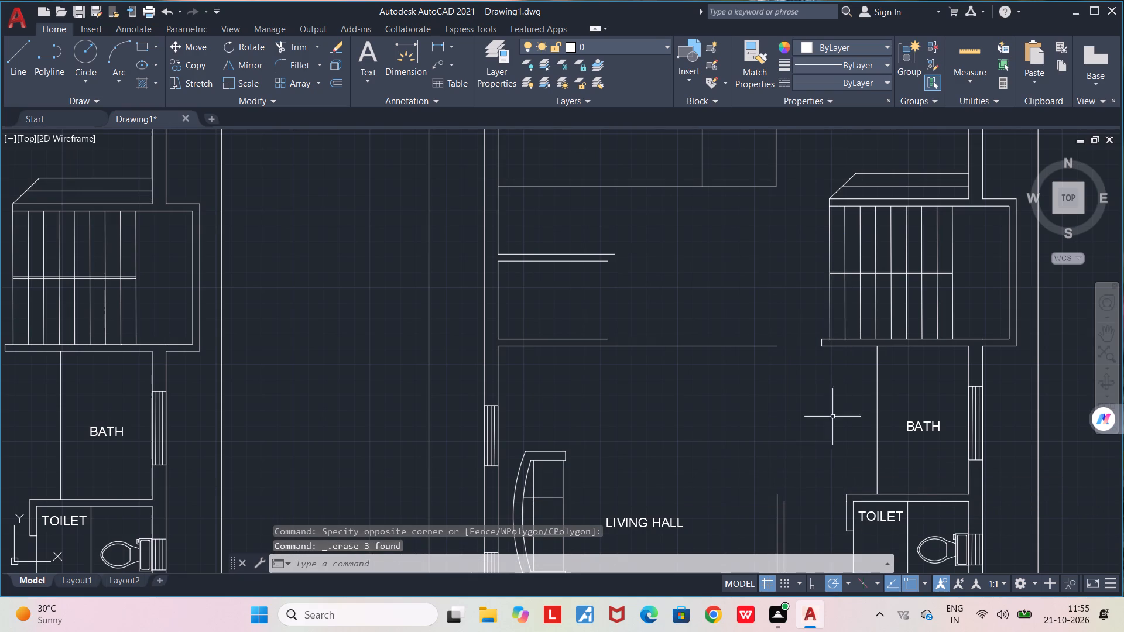
left_click(818, 386)
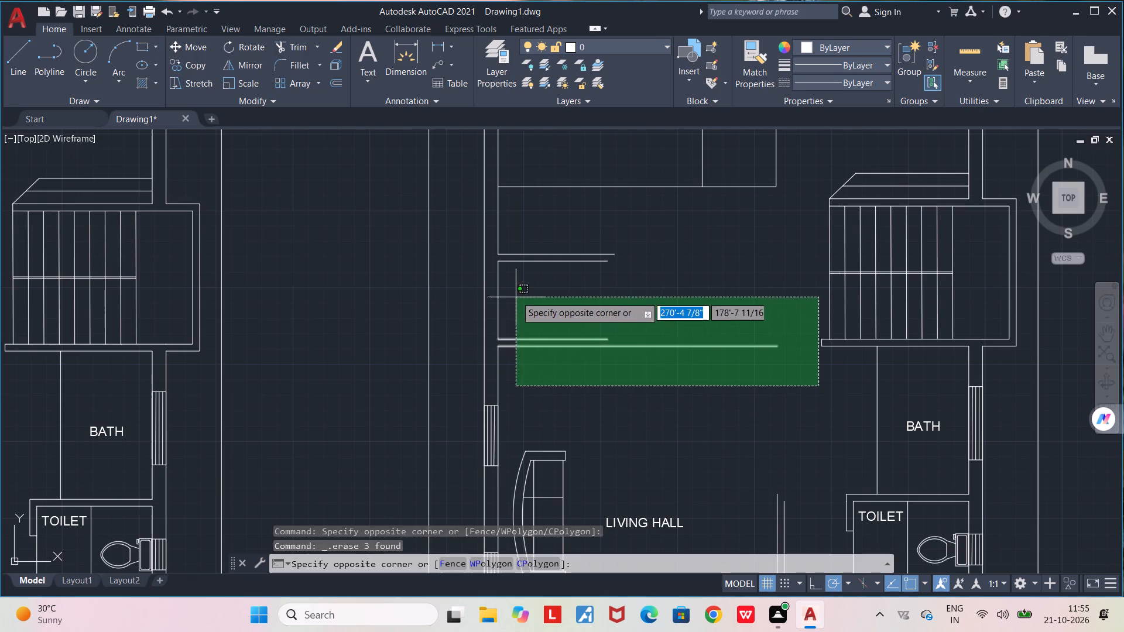
left_click(515, 240)
key("Delete")
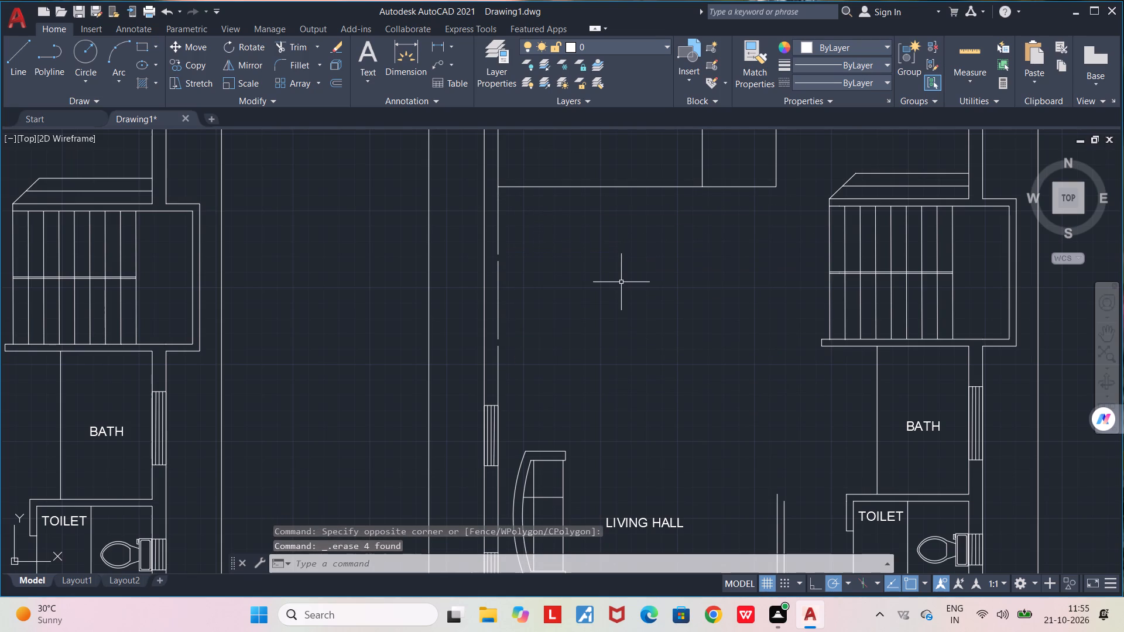
Close the gap in the left wall's inner line where the pooja room's upper wall used to join.
key("l")
key("Return")
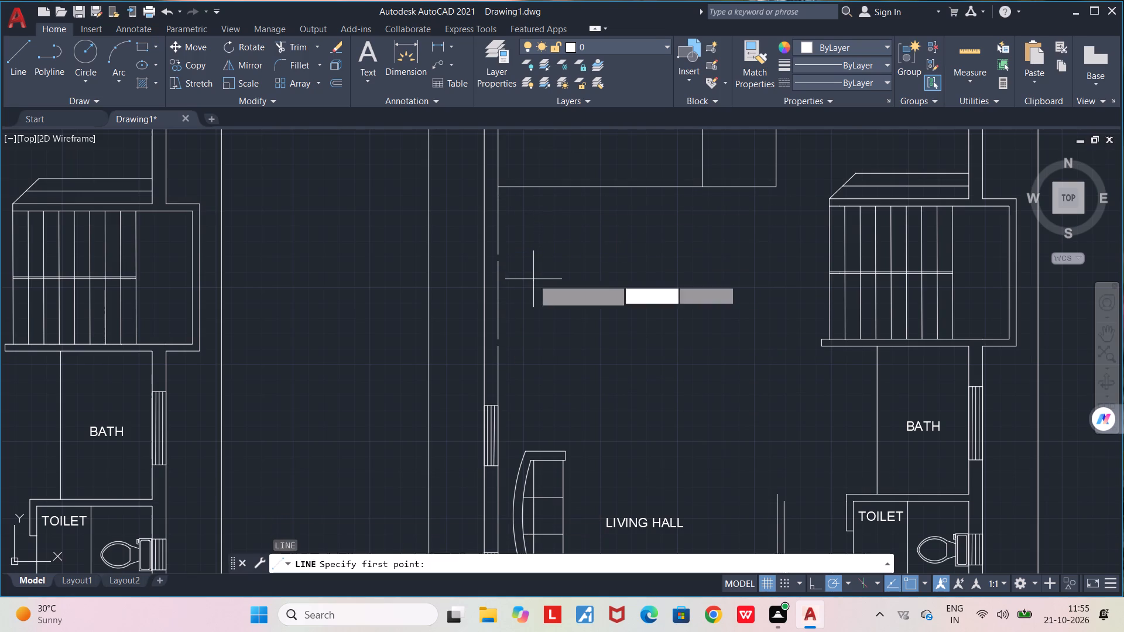
scroll(519, 270, "up", 4)
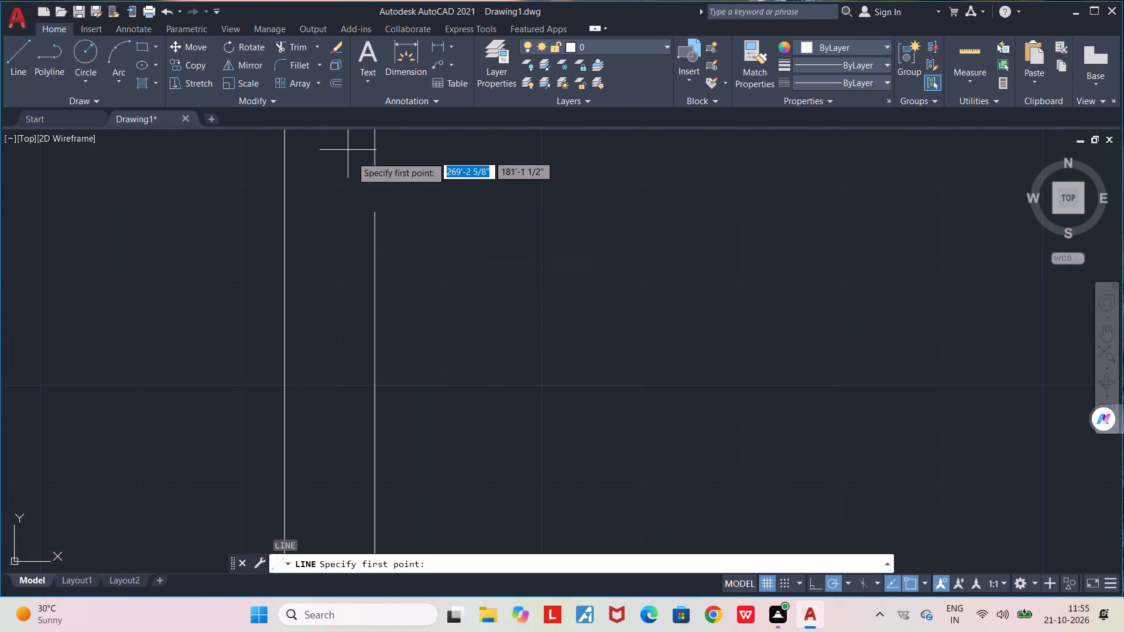
left_click(373, 167)
left_click(372, 213)
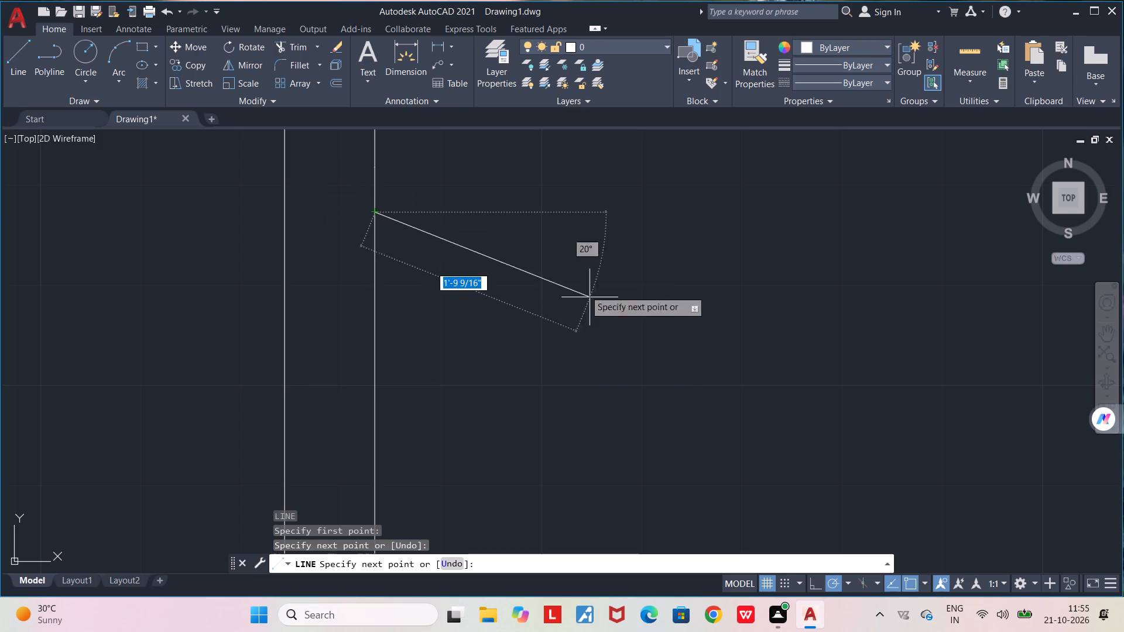
key("space")
Close the gap in the left wall's inner line where the wall between pooja room and living hall used to join.
middle_click_drag(424, 370, 586, 177)
scroll(586, 177, "down", 3)
scroll(581, 285, "up", 3)
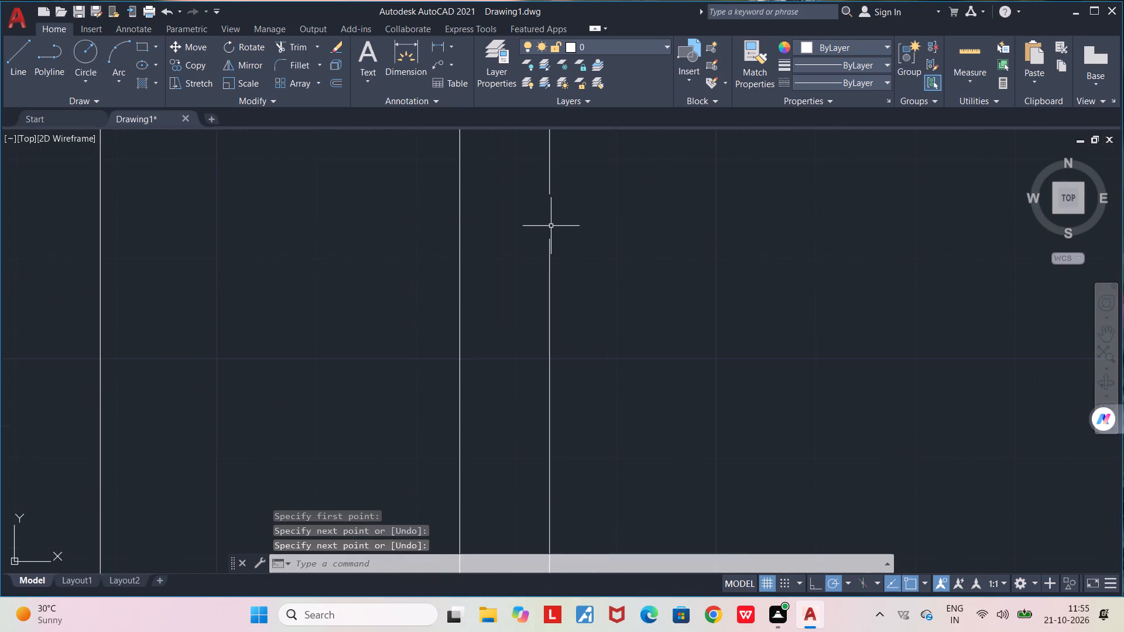
key("l")
key("Return")
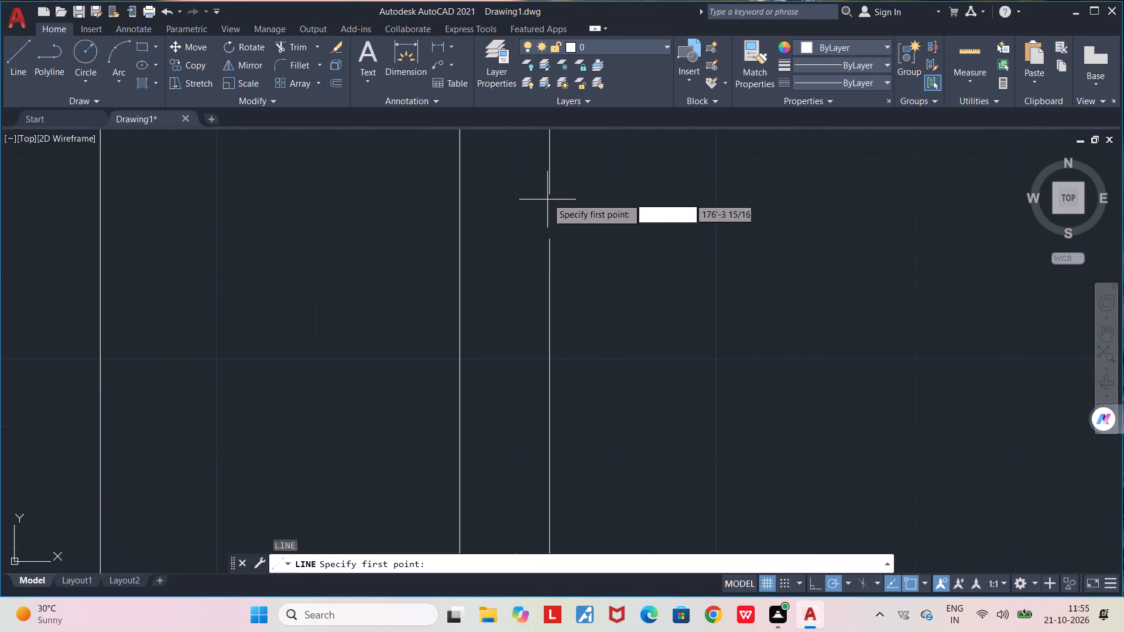
left_click(547, 189)
left_click(549, 236)
key("space")
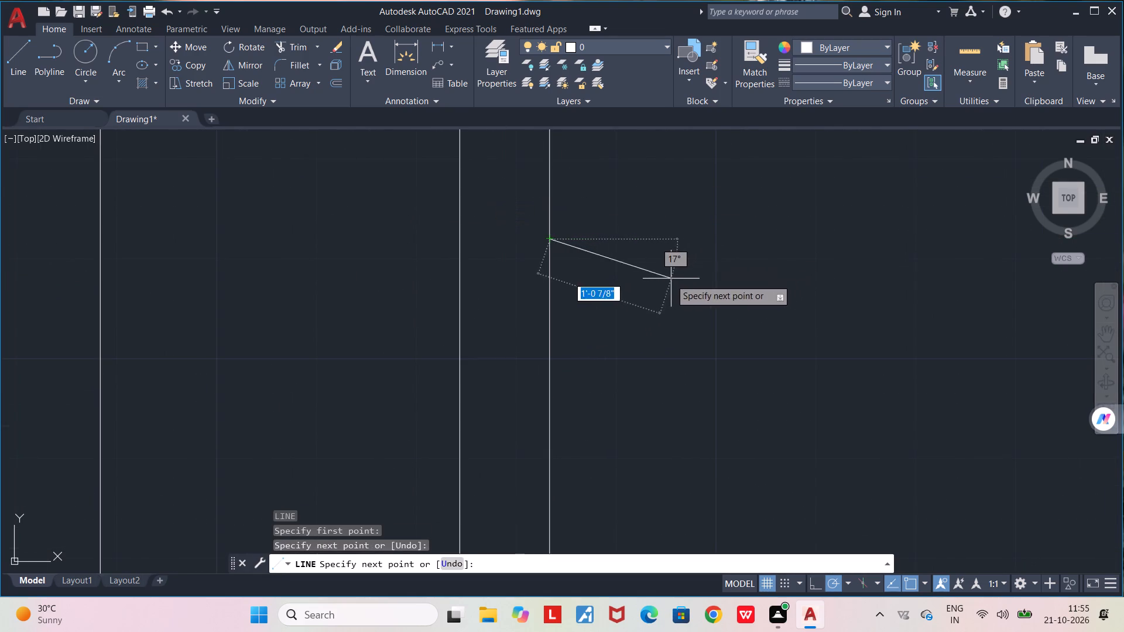
scroll(647, 300, "down", 3)
middle_click_drag(636, 359, 521, 276)
scroll(503, 281, "down", 3)
middle_click_drag(569, 295, 566, 325)
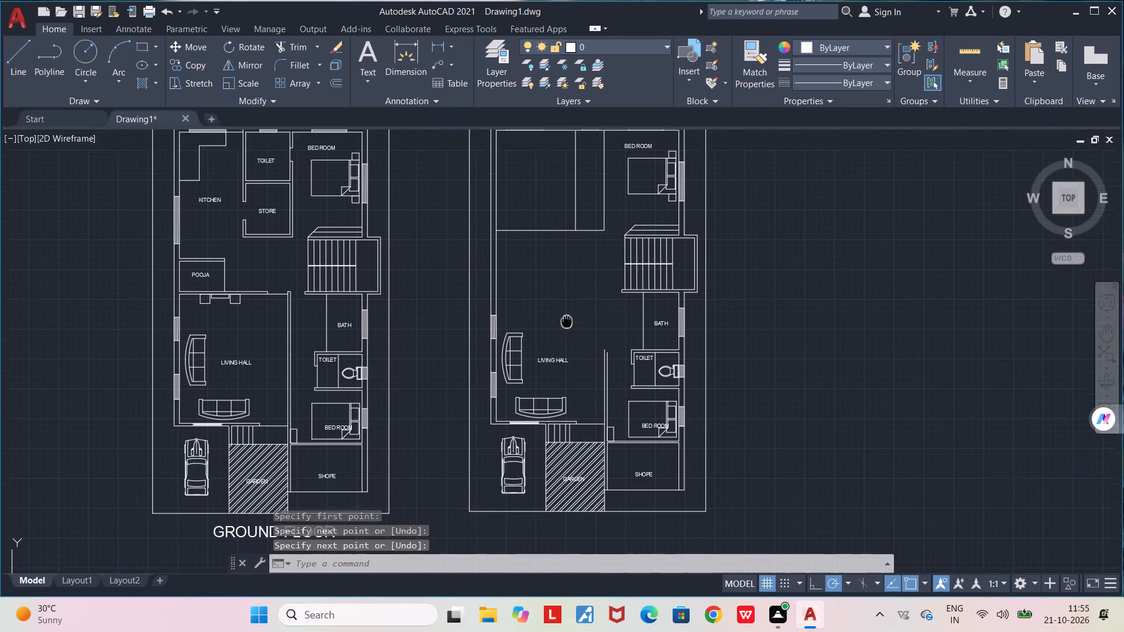
middle_click_drag(566, 325, 561, 354)
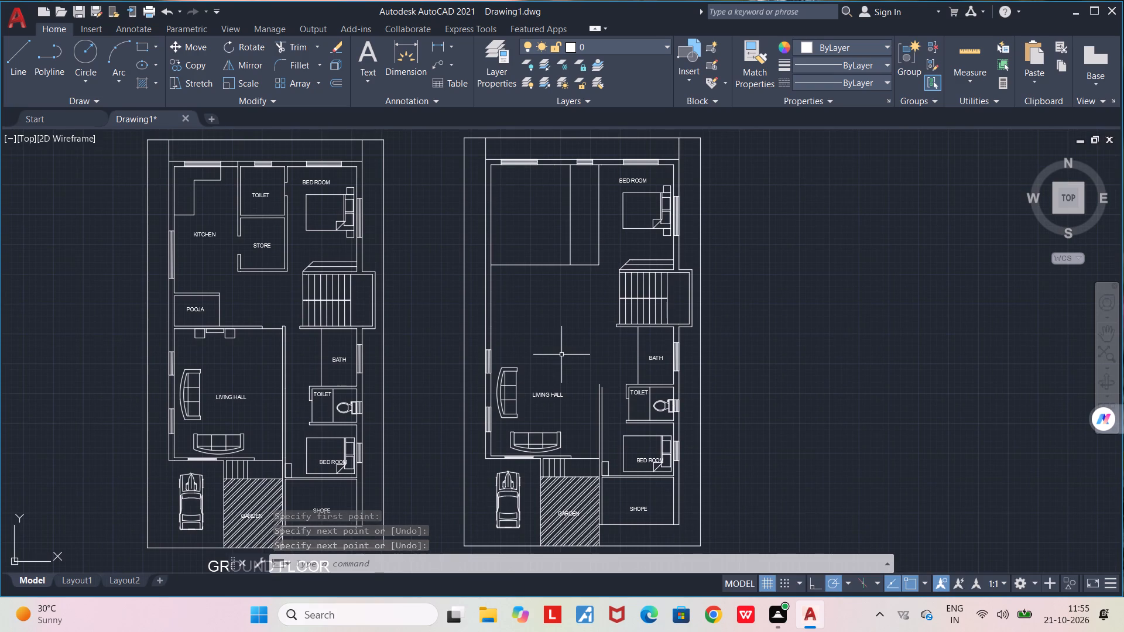
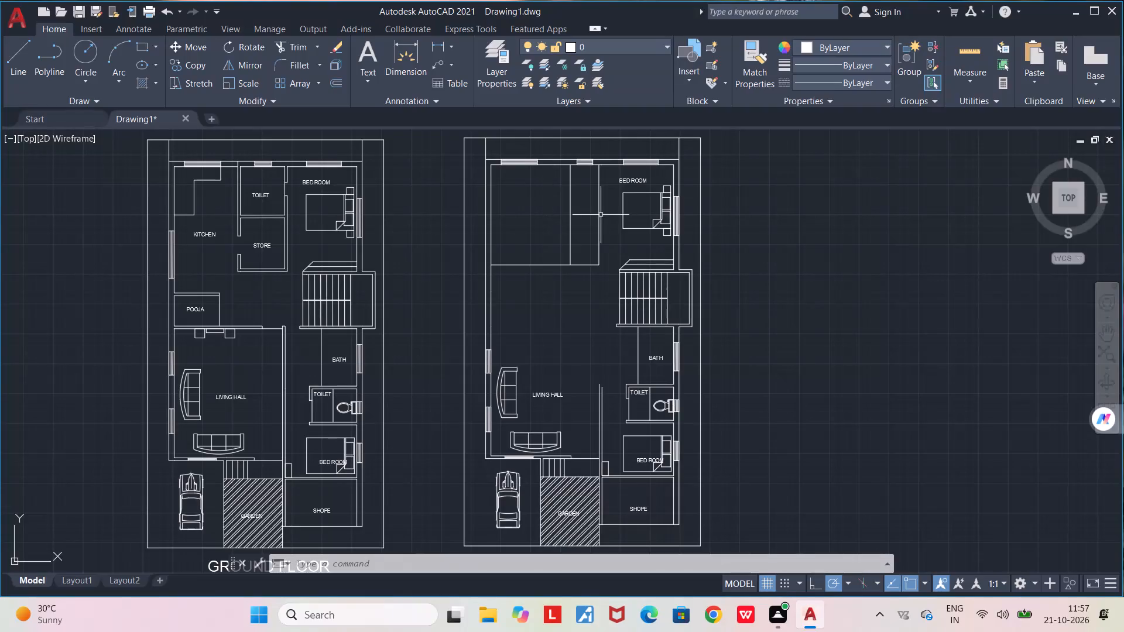
Draw a line 5'2" down the left wall from the upper room's lower-left corner, continuing 17'9" right towards the staircase.
scroll(574, 218, "up", 1)
middle_click_drag(571, 220, 526, 306)
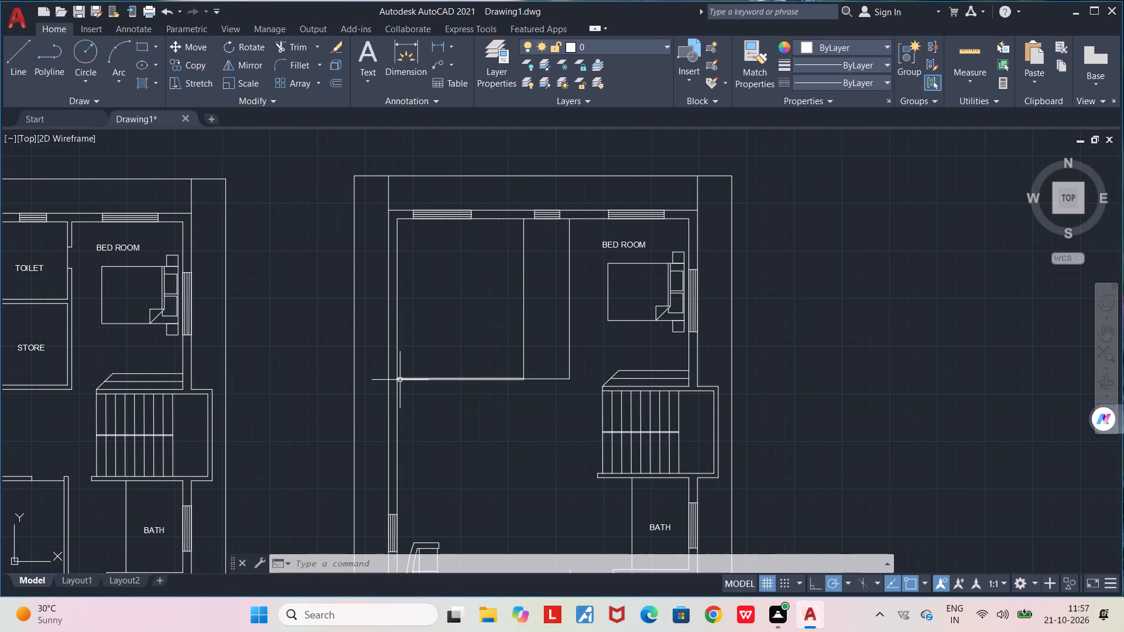
scroll(397, 418, "up", 2)
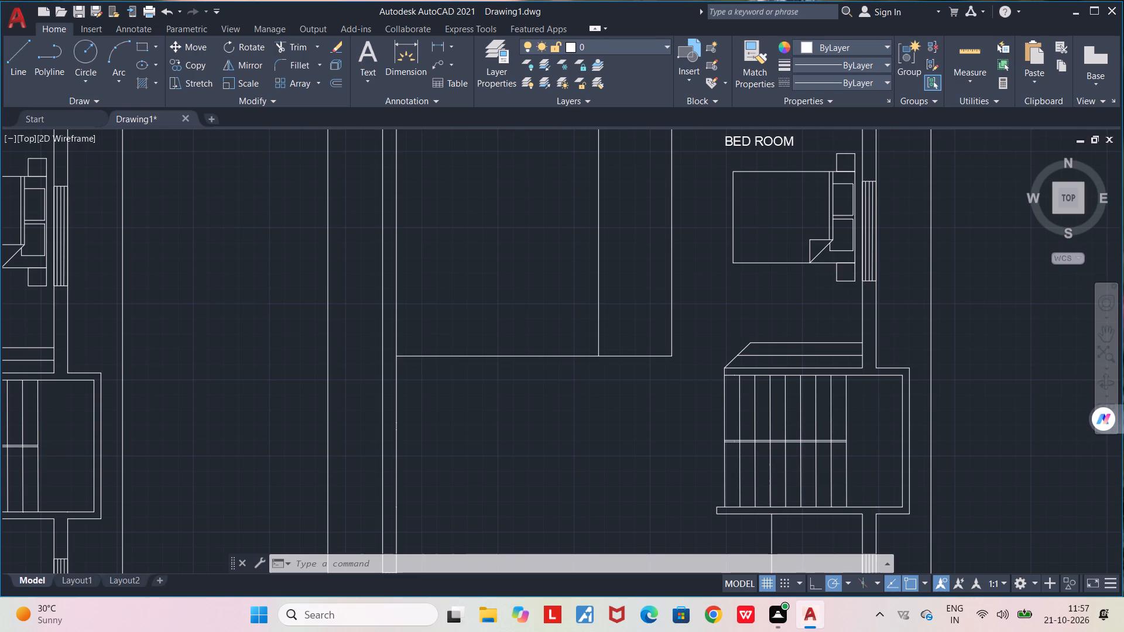
key("l")
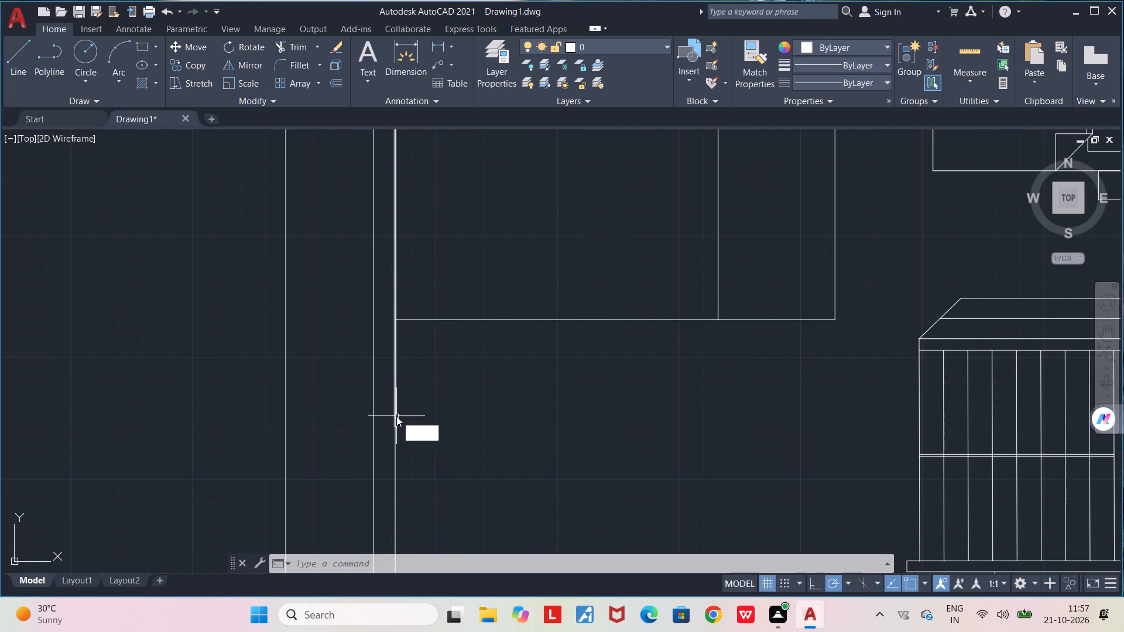
key("Return")
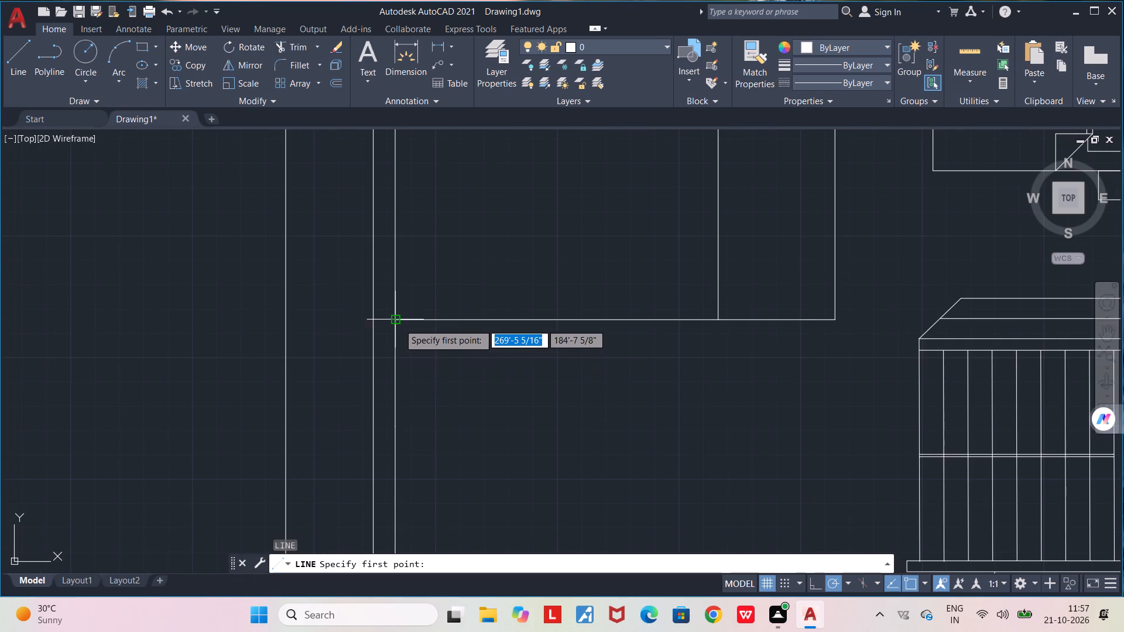
left_click(399, 324)
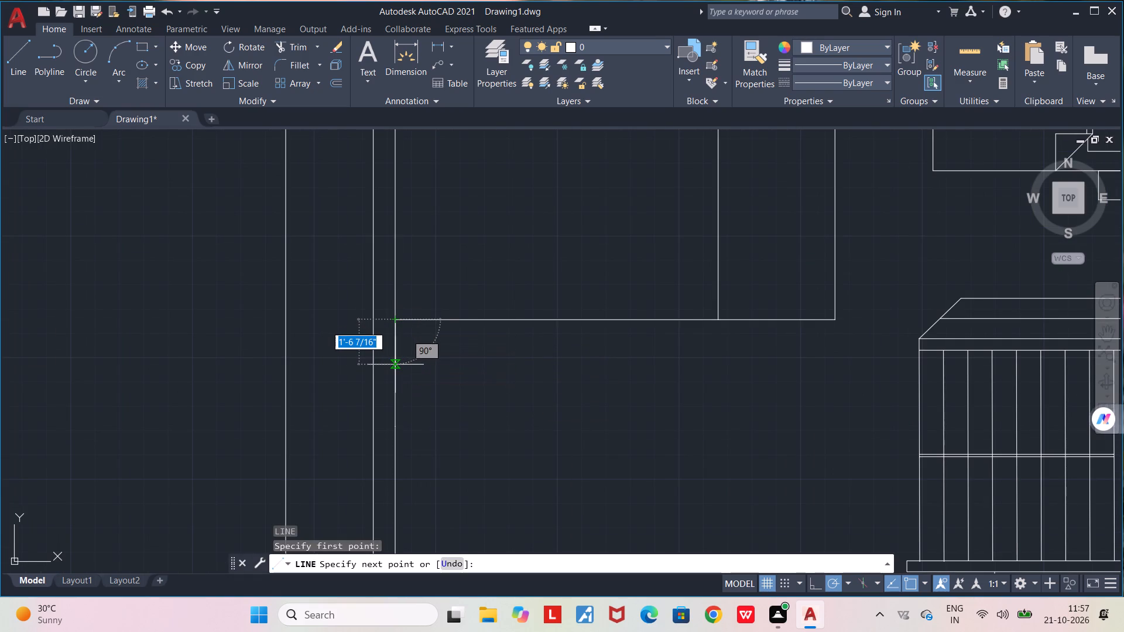
type("5'2\"")
key("Return")
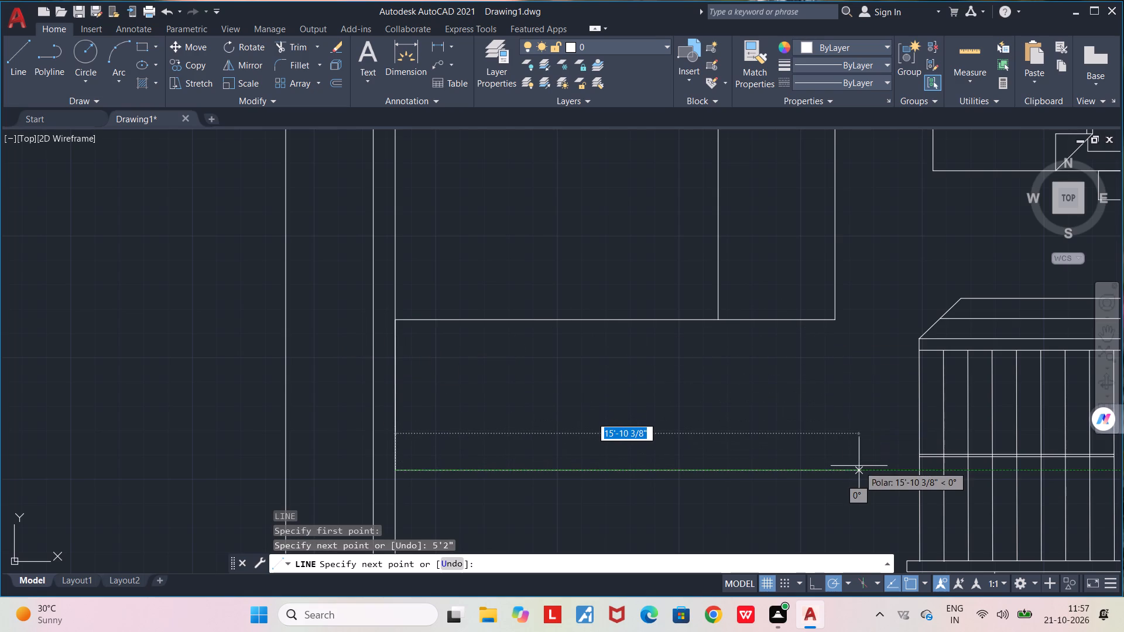
type("17'")
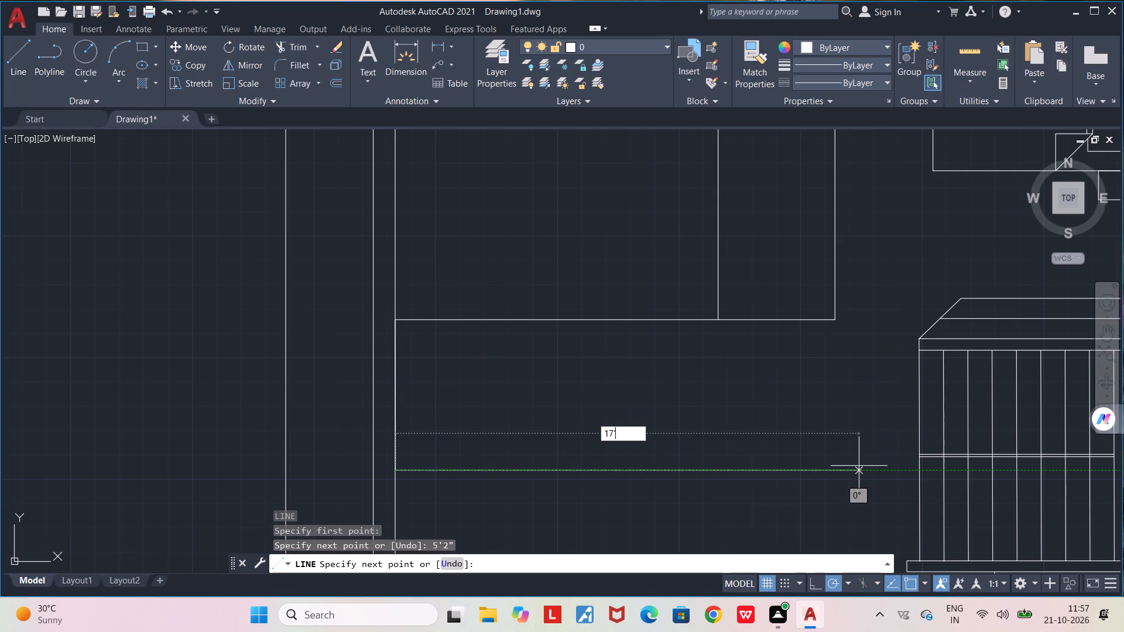
type("9\"")
key("Return")
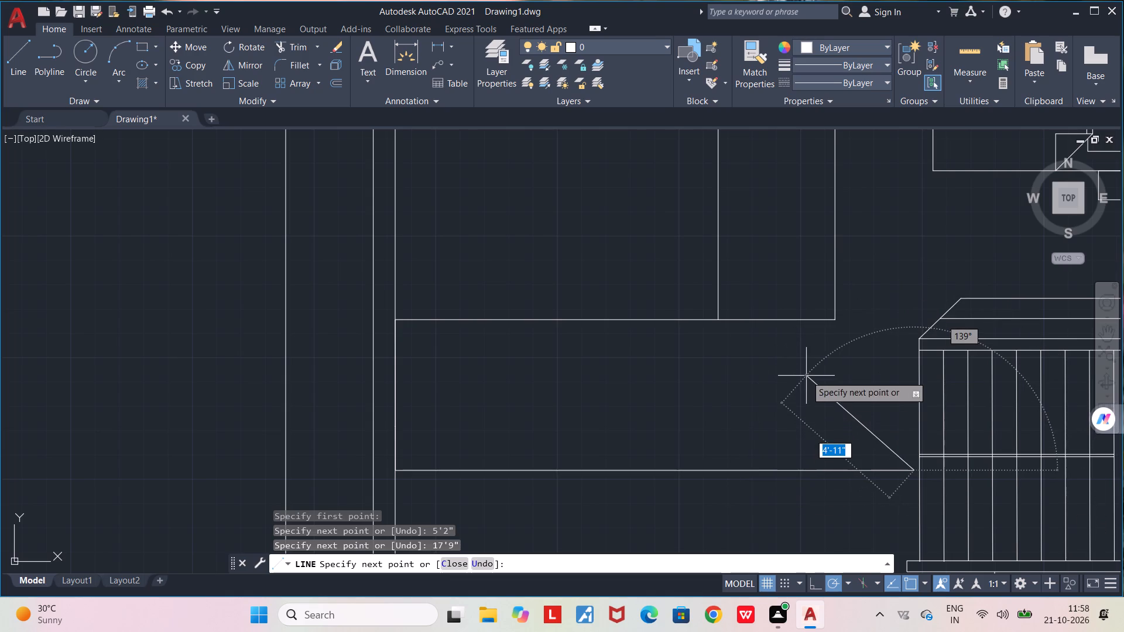
key("space")
Erase the short vertical guide line along the left wall, keeping the new horizontal line.
middle_click_drag(691, 451, 725, 319)
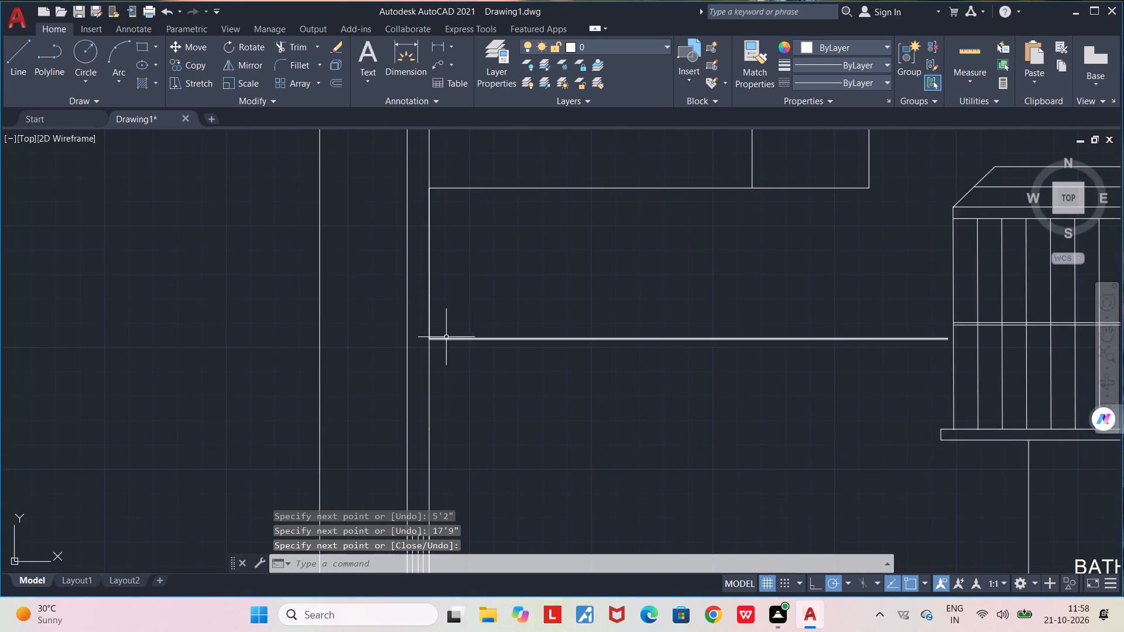
scroll(418, 338, "up", 7)
left_click(580, 329)
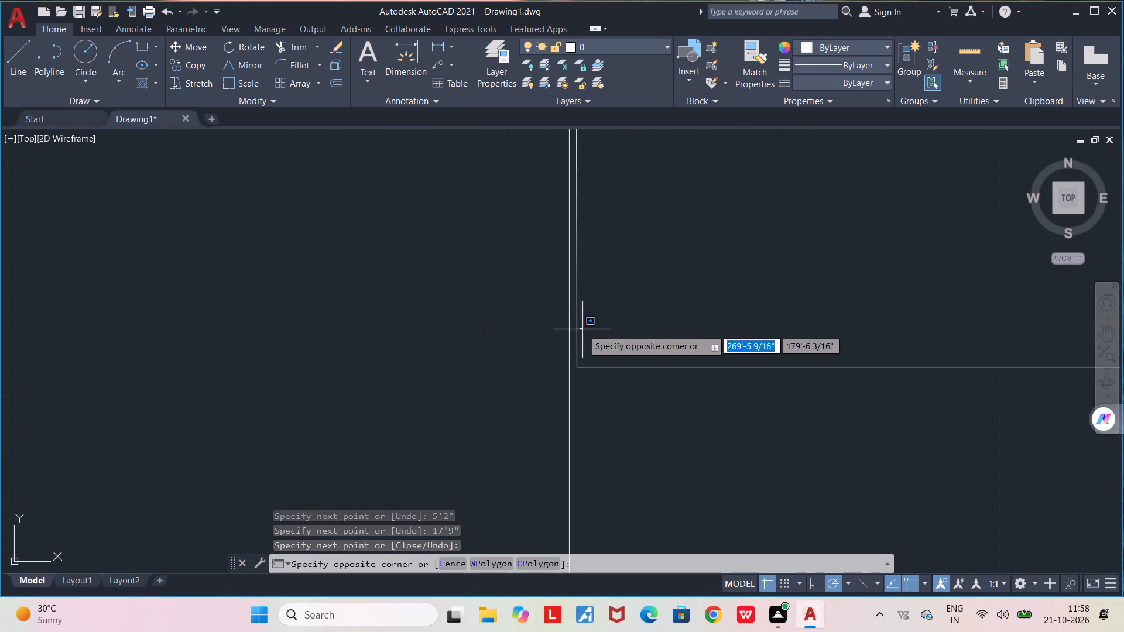
left_click(576, 327)
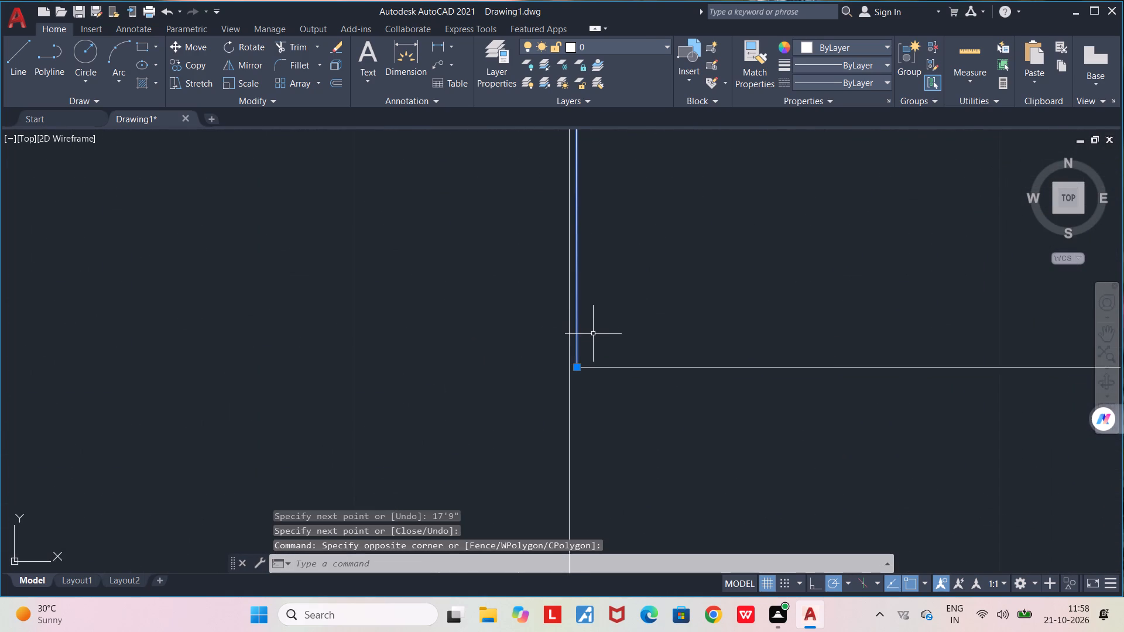
key("Delete")
Extend the new horizontal line's left end to the left wall's inner line and trim the overhang beyond it.
scroll(575, 365, "up", 1)
key("l")
key("Return")
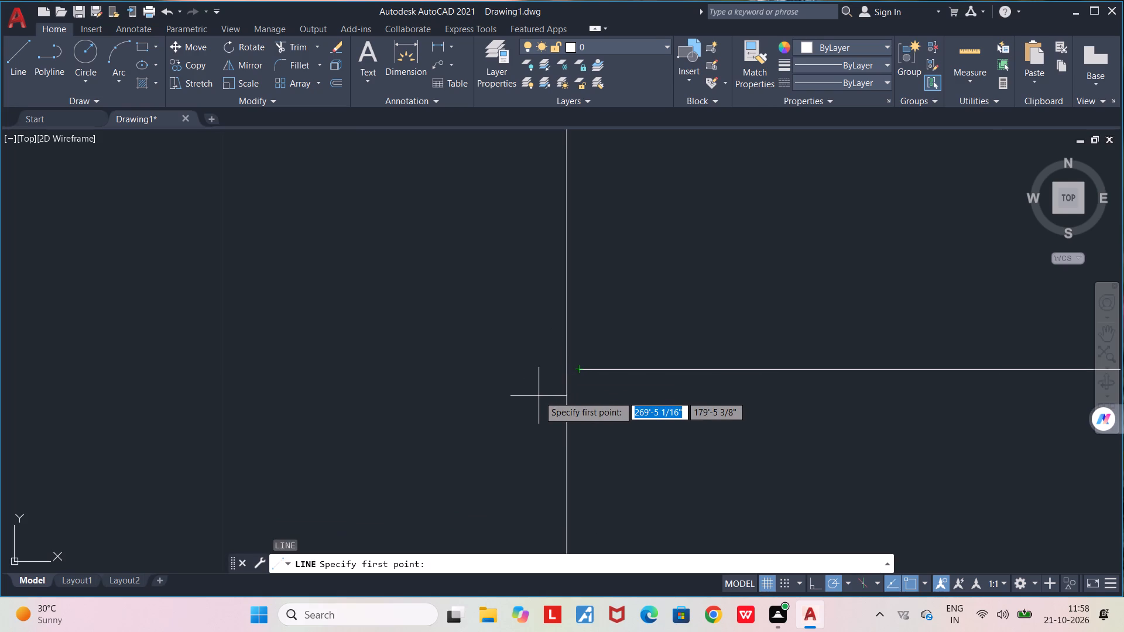
left_click(579, 371)
left_click(451, 372)
key("space")
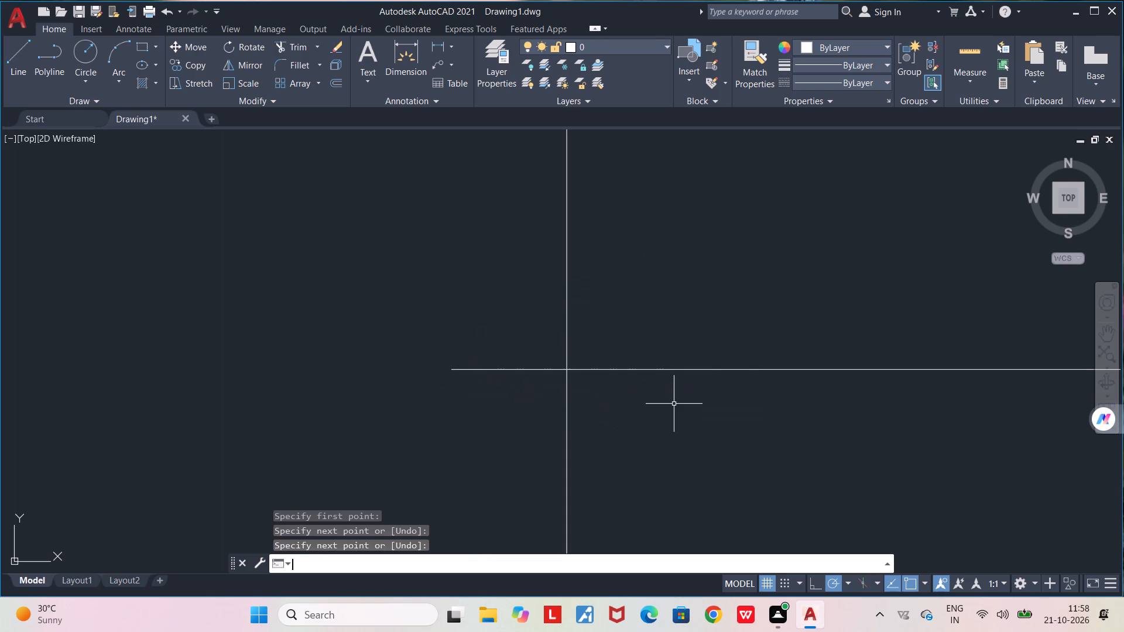
type("TR")
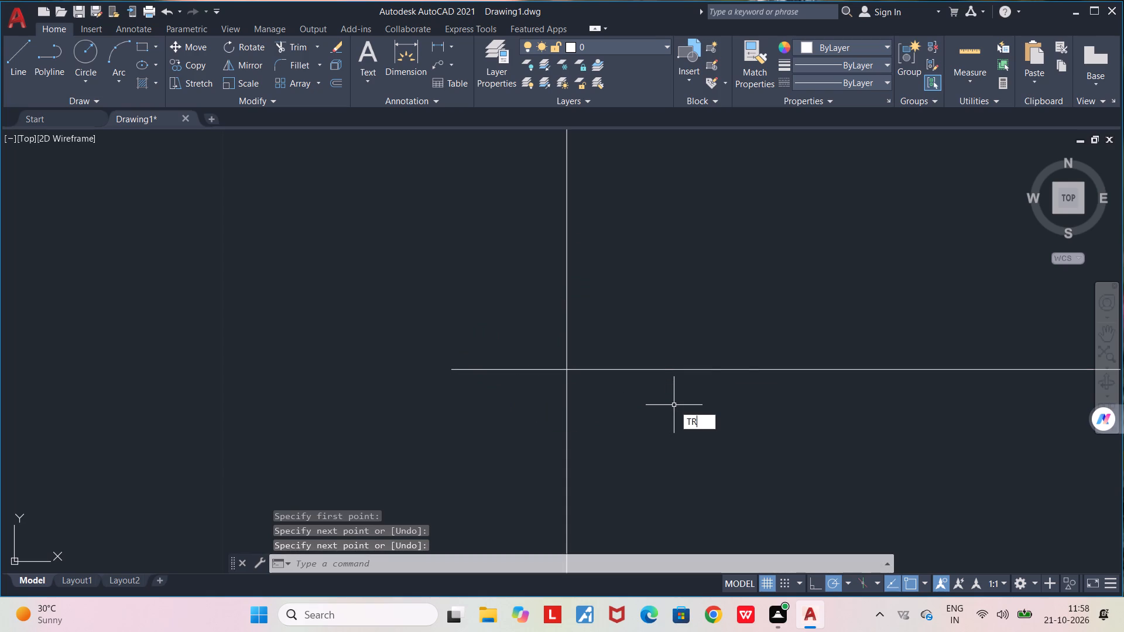
key("Return")
left_click(543, 369)
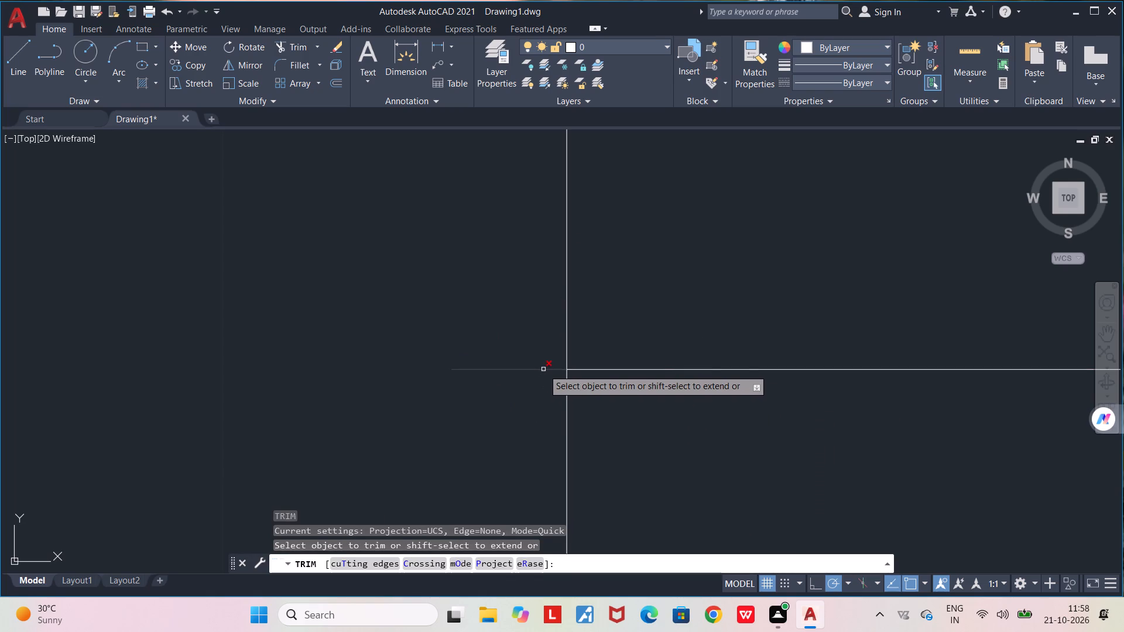
scroll(543, 369, "down", 6)
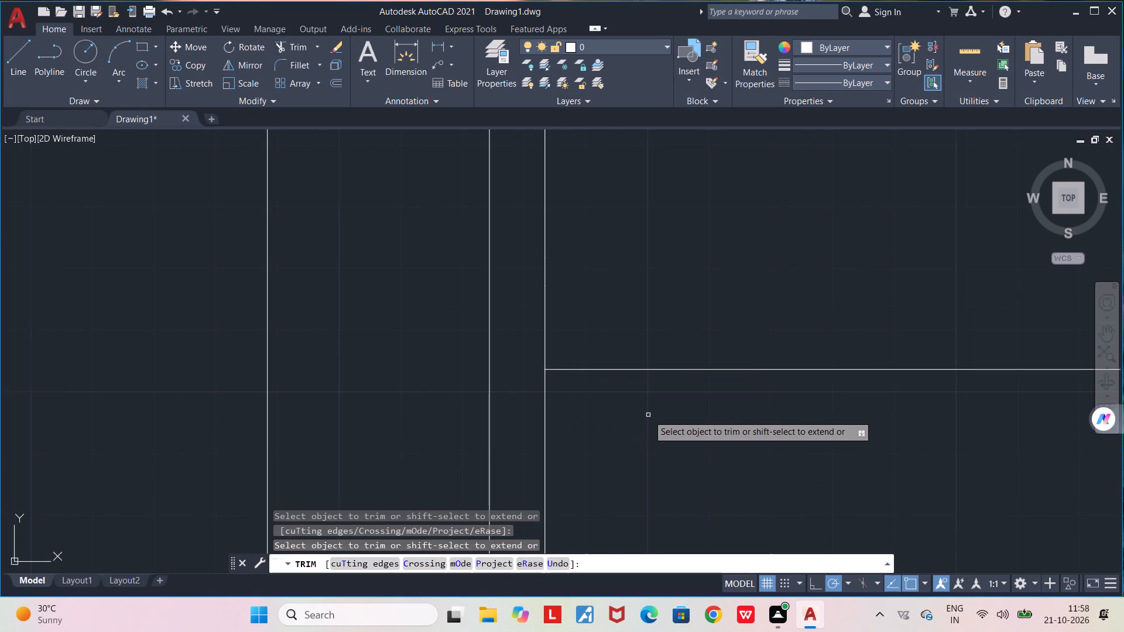
scroll(648, 415, "down", 2)
key("space")
Erase the copied plan's LIVING HALL label and both sofas.
middle_click_drag(641, 472, 588, 350)
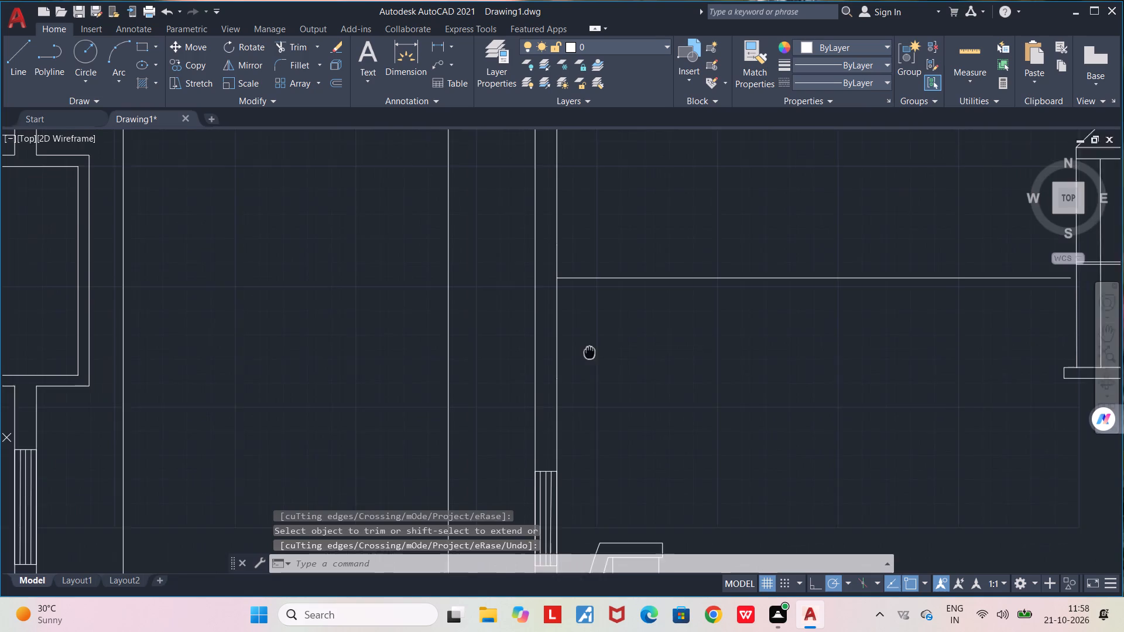
middle_click_drag(588, 350, 586, 347)
scroll(586, 347, "down", 3)
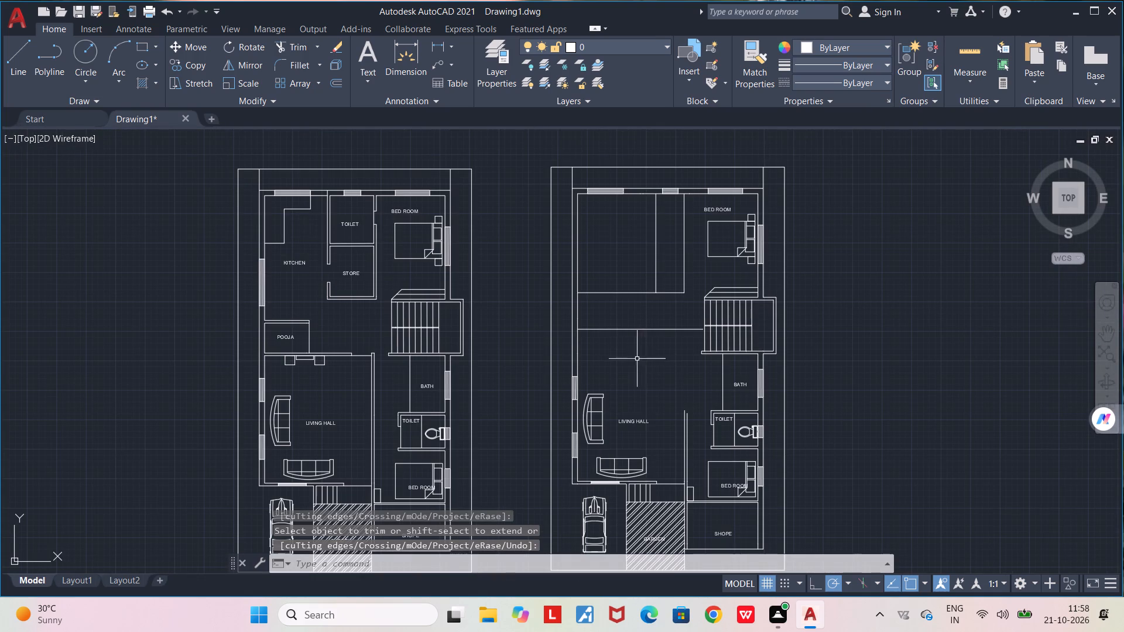
scroll(635, 366, "up", 2)
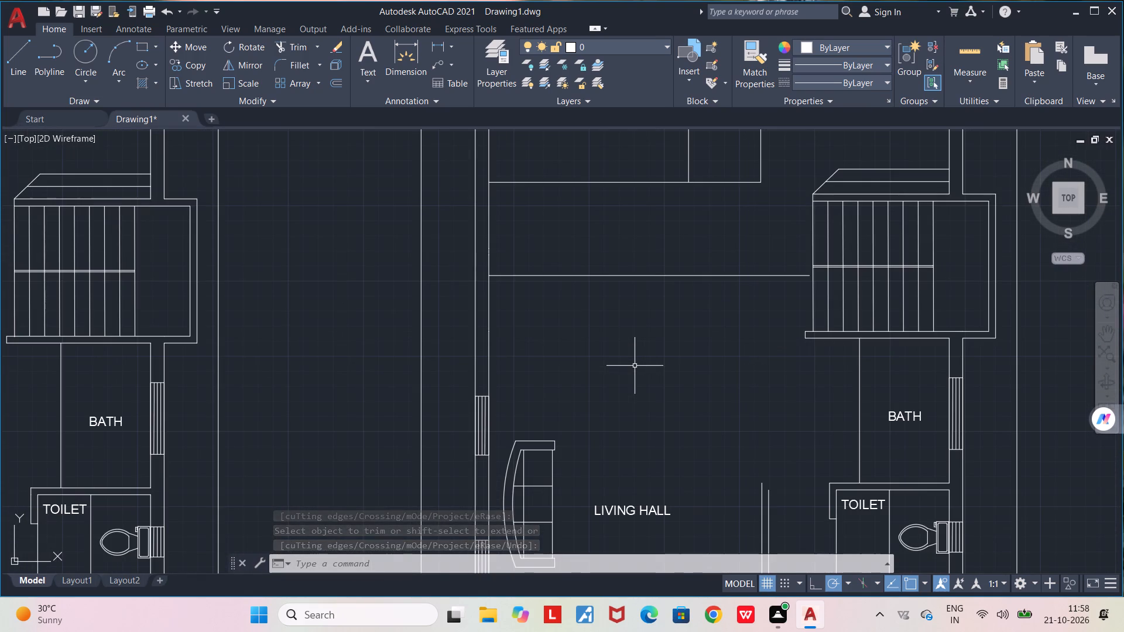
scroll(635, 366, "down", 1)
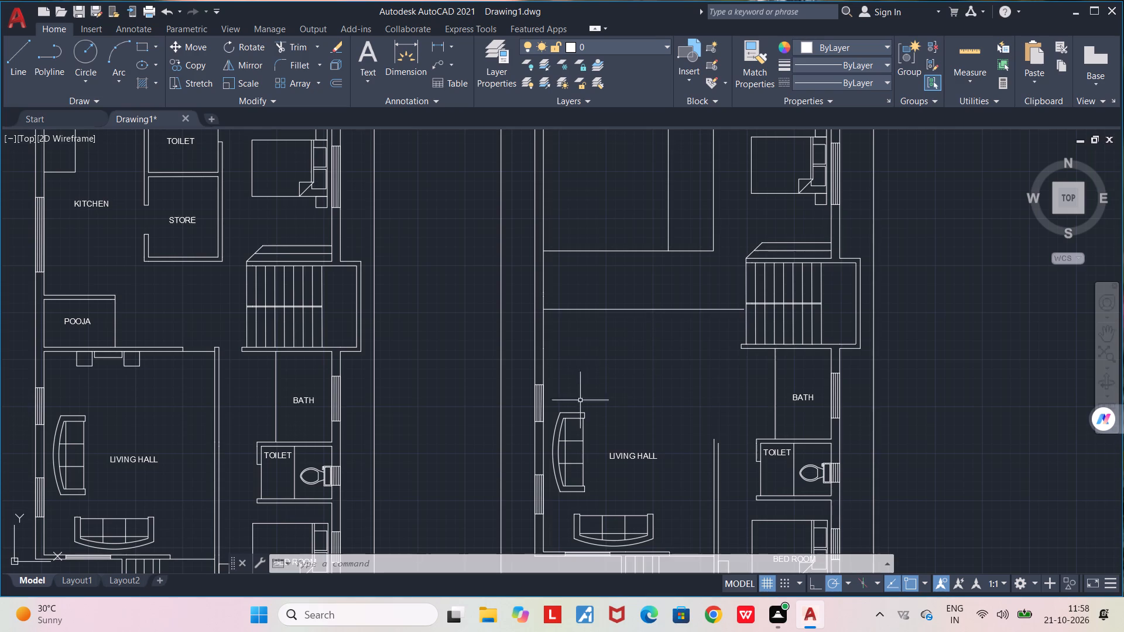
middle_click_drag(575, 381, 530, 277)
left_click(509, 280)
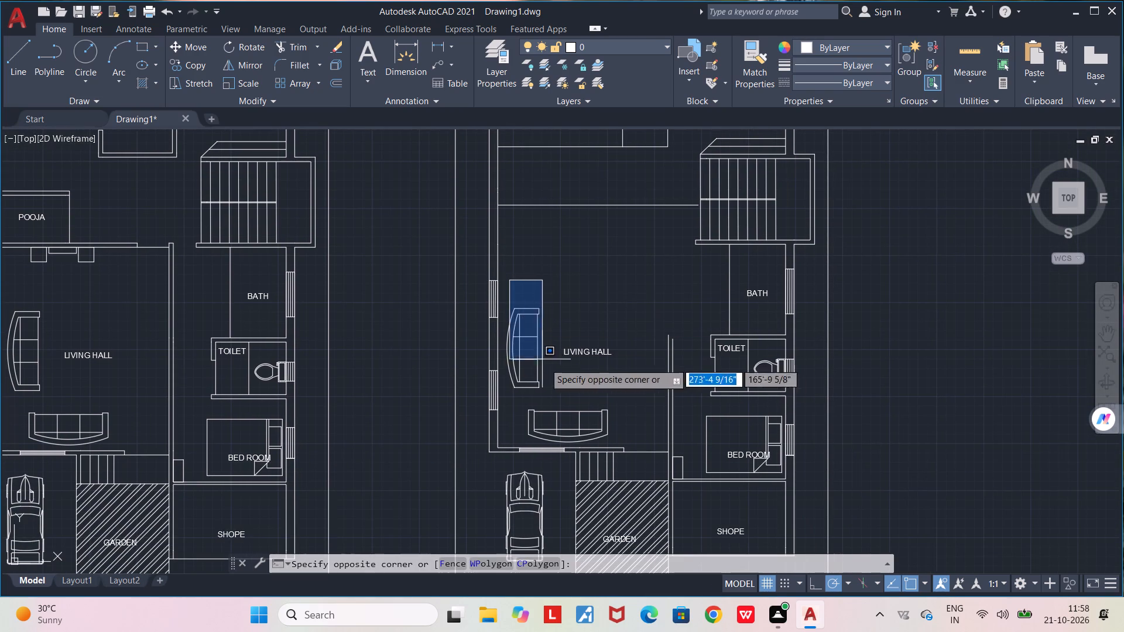
left_click(650, 443)
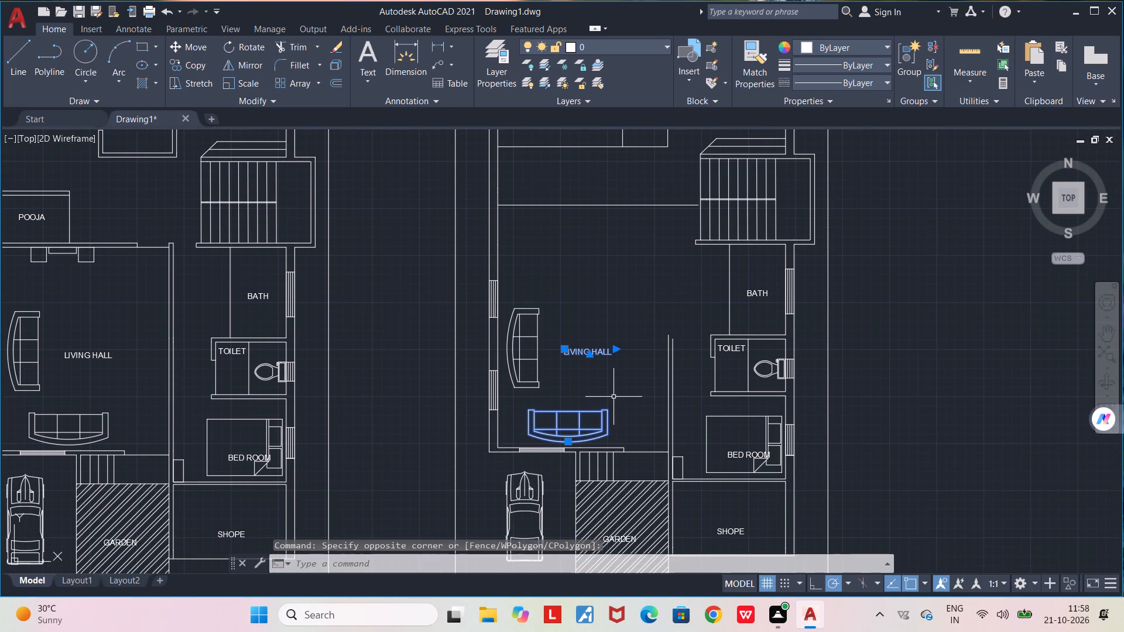
key("Delete")
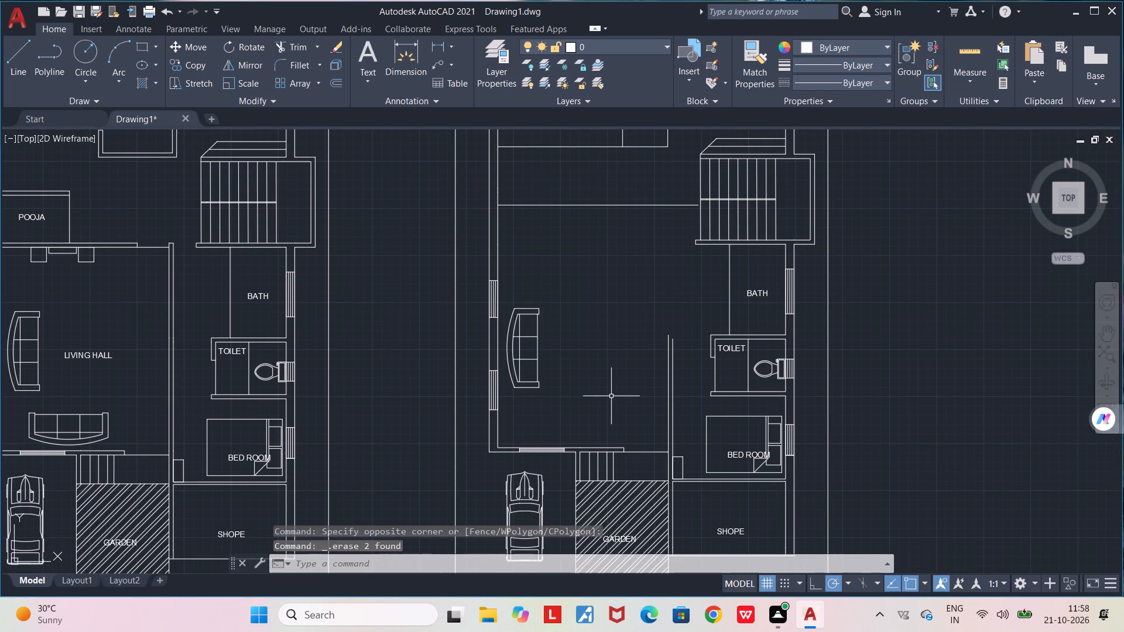
left_click(554, 405)
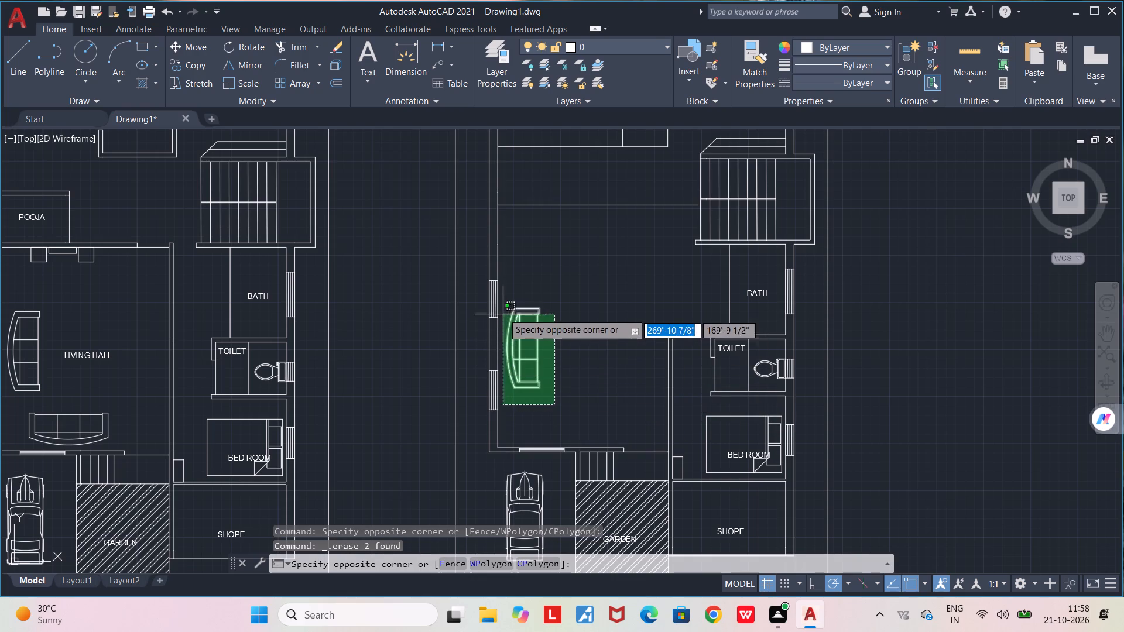
left_click(504, 289)
key("Delete")
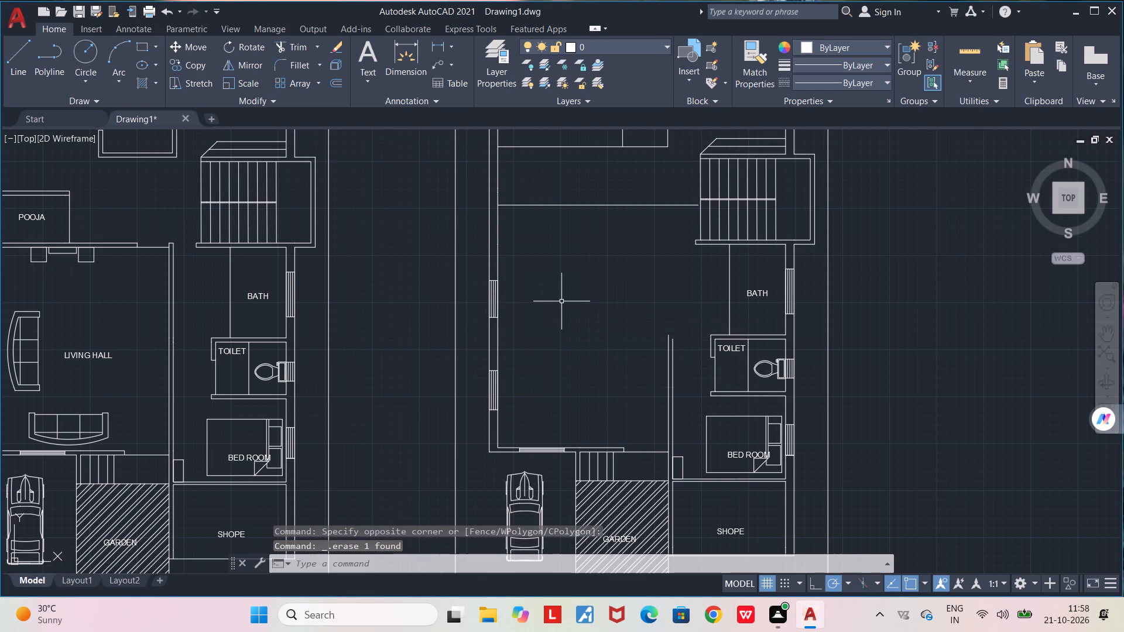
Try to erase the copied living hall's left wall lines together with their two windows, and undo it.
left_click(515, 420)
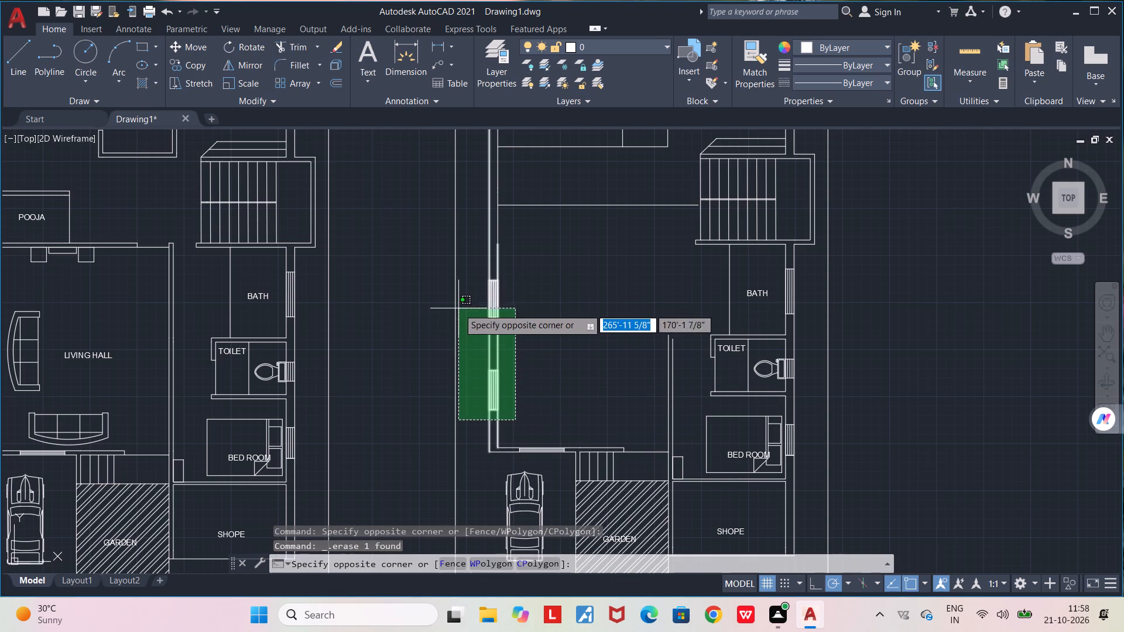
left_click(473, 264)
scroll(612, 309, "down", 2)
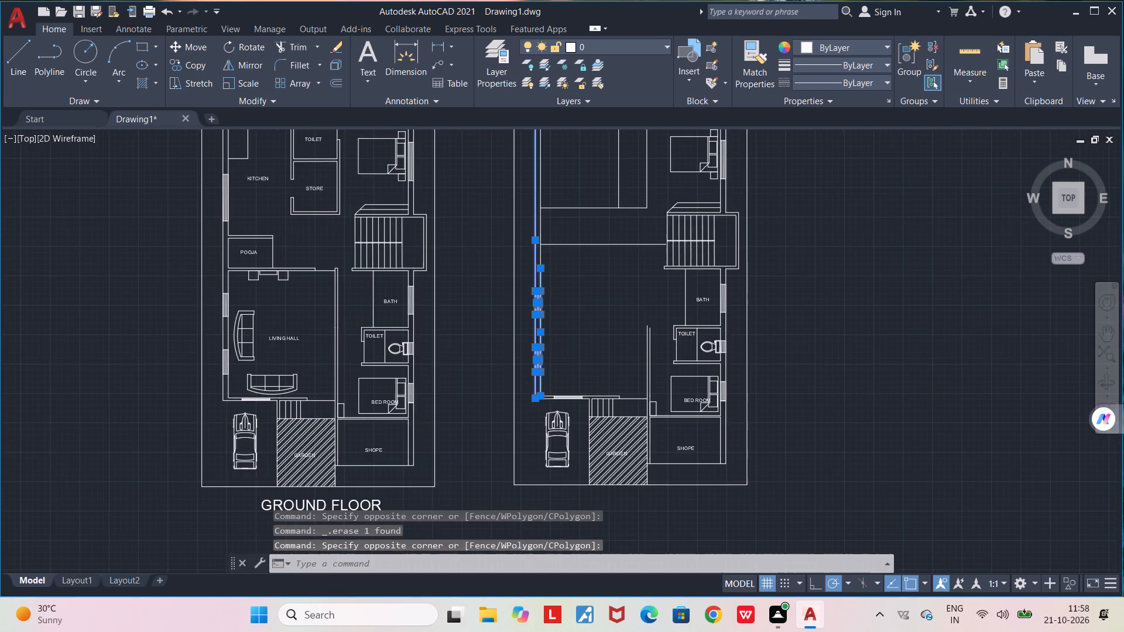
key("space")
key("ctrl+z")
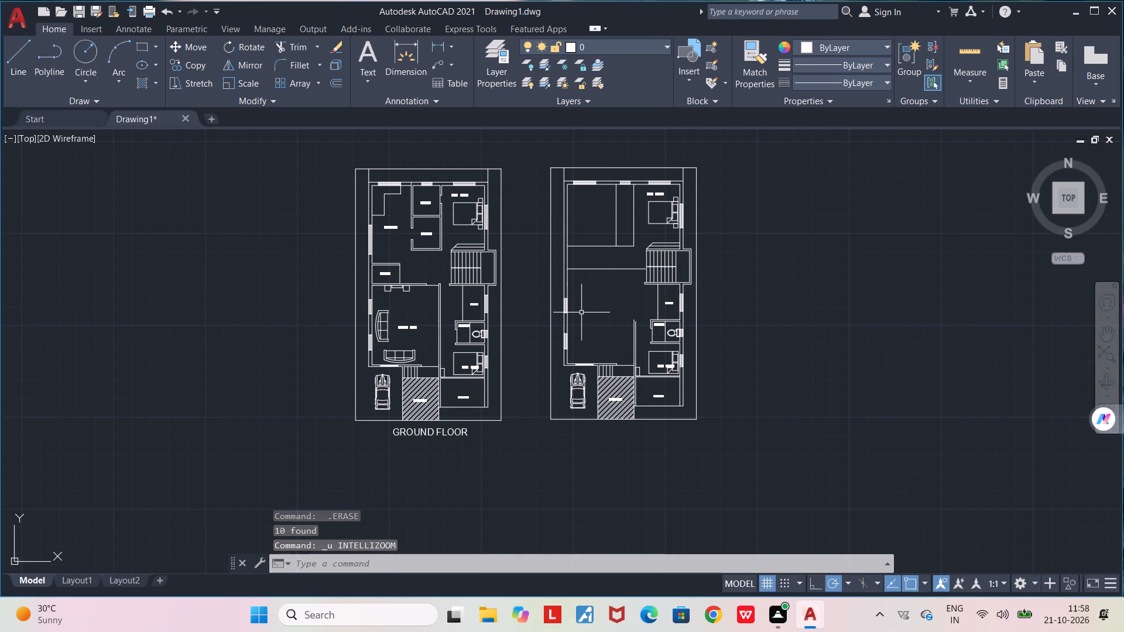
Erase the two windows in the copied living hall's left wall, leaving the wall lines.
scroll(580, 314, "up", 2)
left_click(522, 264)
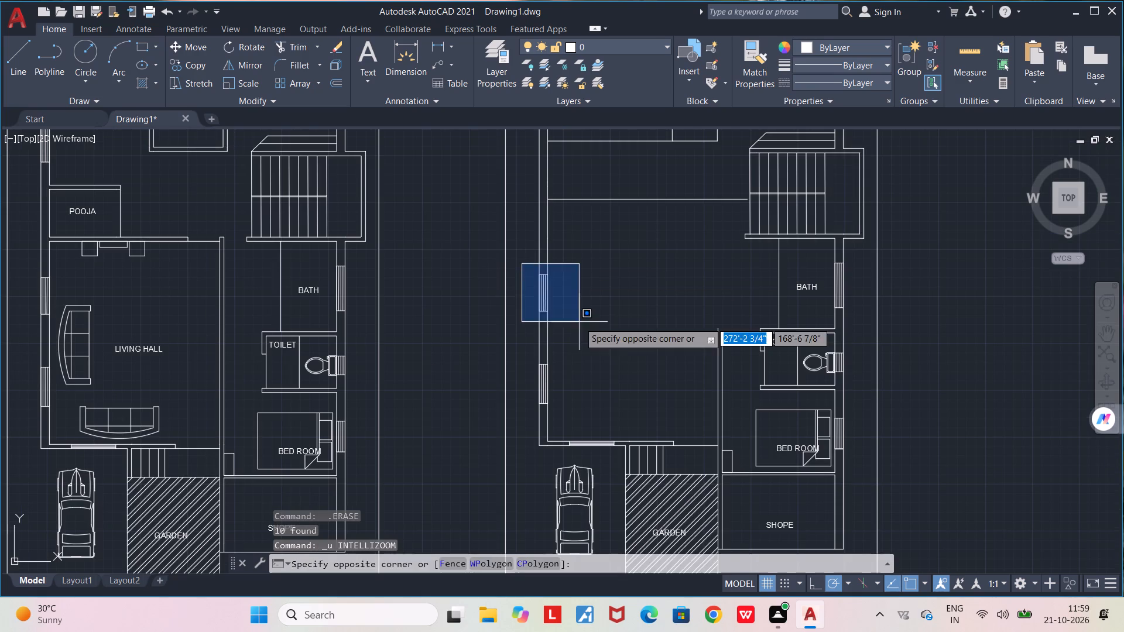
left_click(576, 321)
key("Delete")
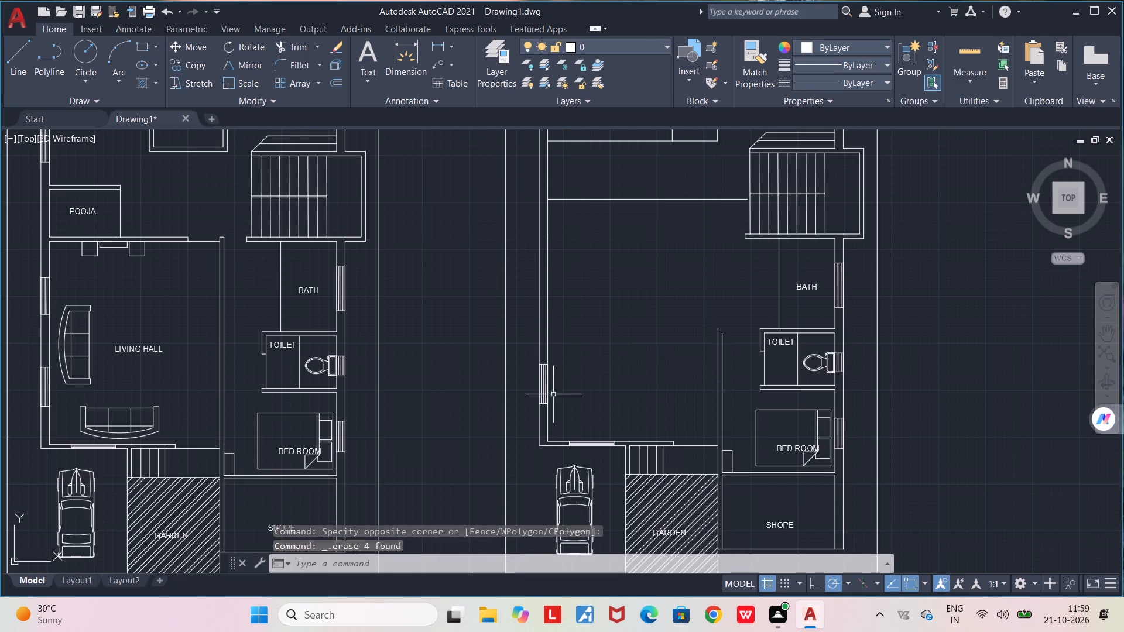
left_click(530, 353)
left_click(563, 414)
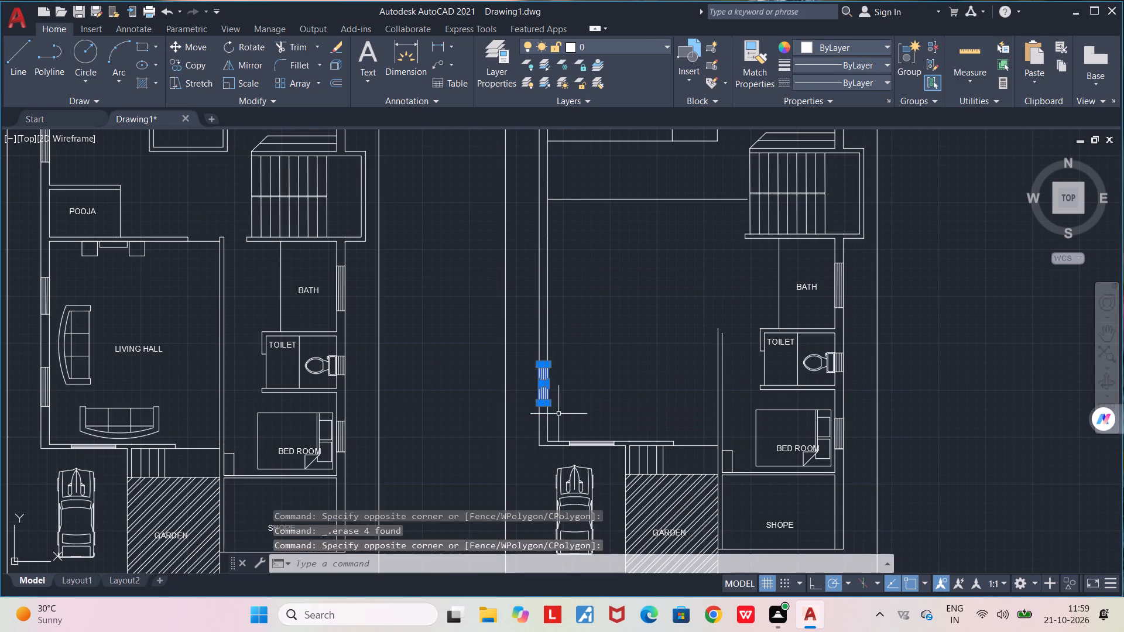
key("Delete")
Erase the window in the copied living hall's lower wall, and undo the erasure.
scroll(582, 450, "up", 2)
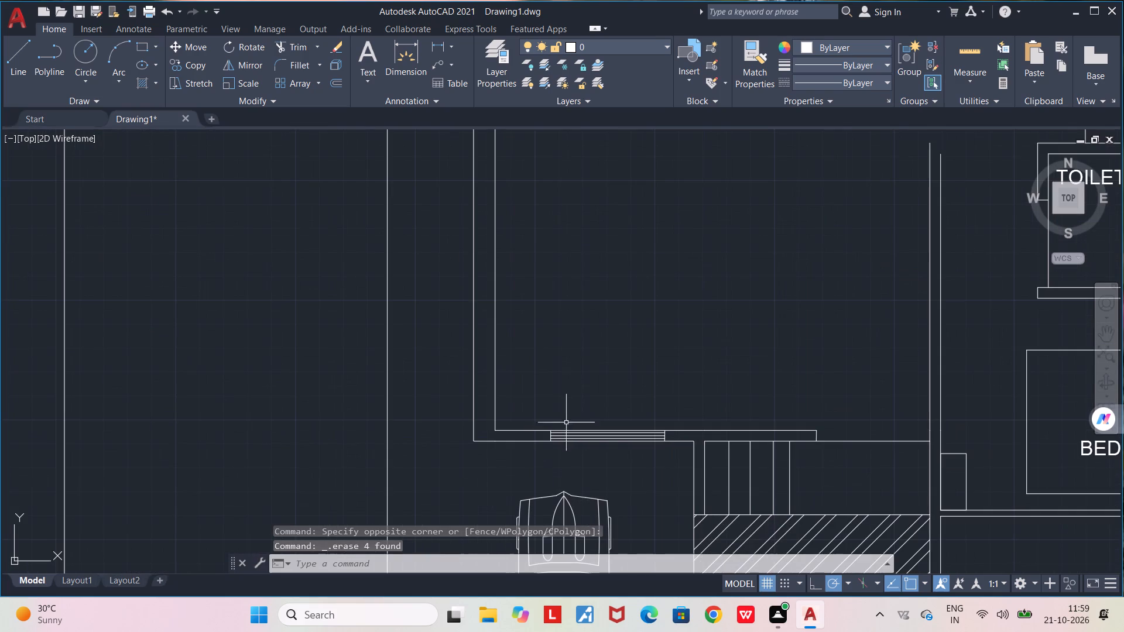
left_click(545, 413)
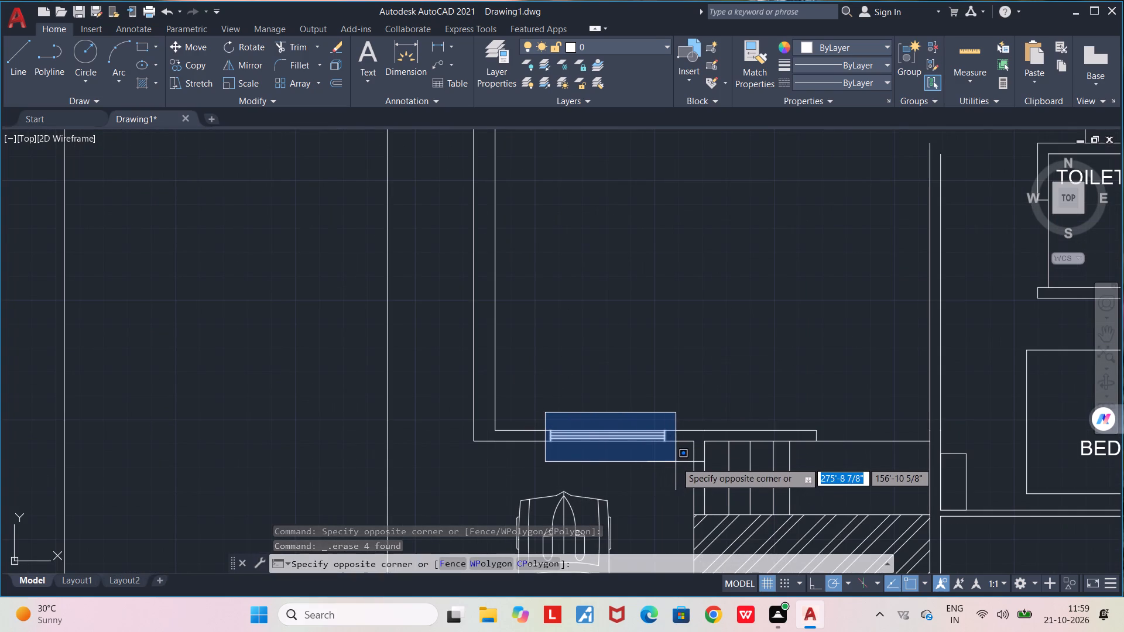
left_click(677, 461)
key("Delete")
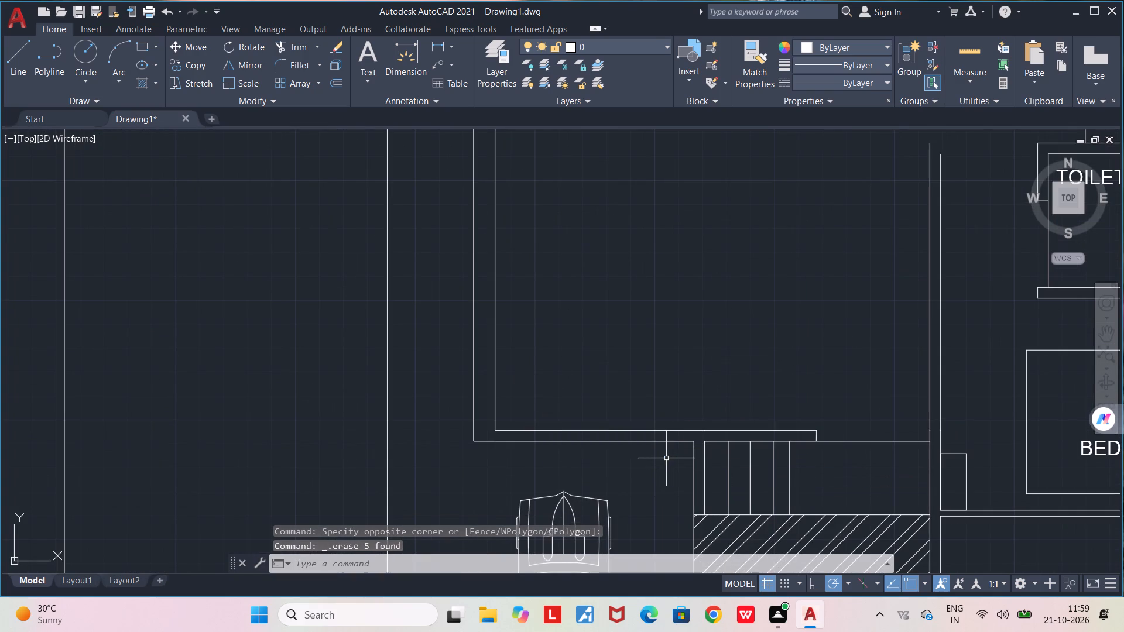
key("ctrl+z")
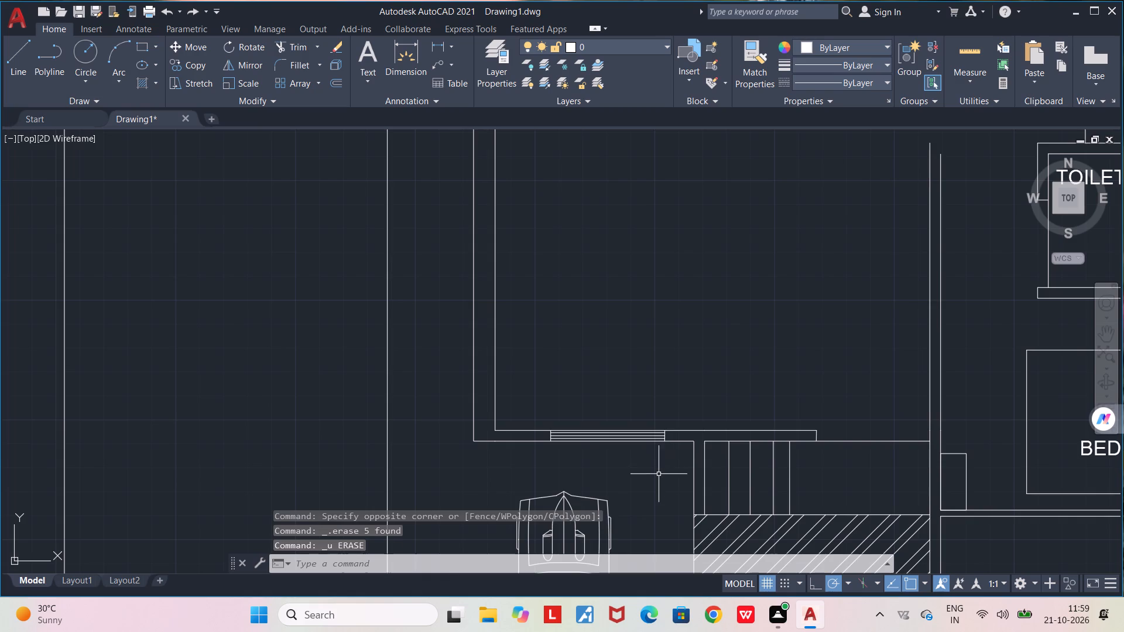
Erase the window in the lower wall of the copied living hall, leaving the wall lines.
scroll(659, 473, "down", 2)
middle_click_drag(648, 470, 609, 347)
scroll(609, 347, "down", 1)
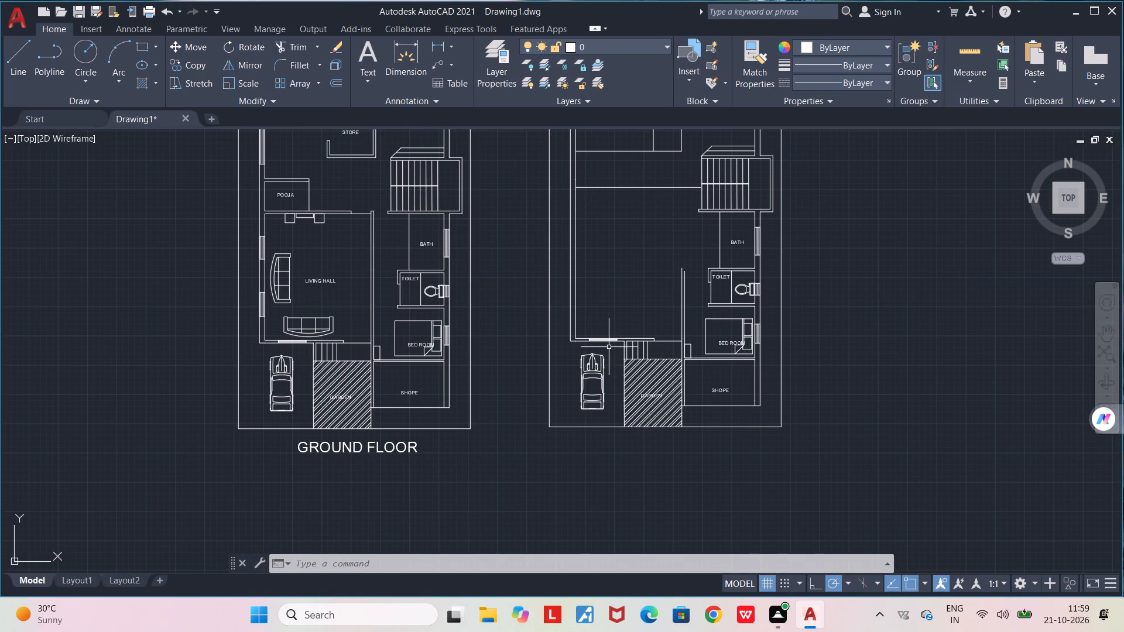
scroll(607, 348, "up", 2)
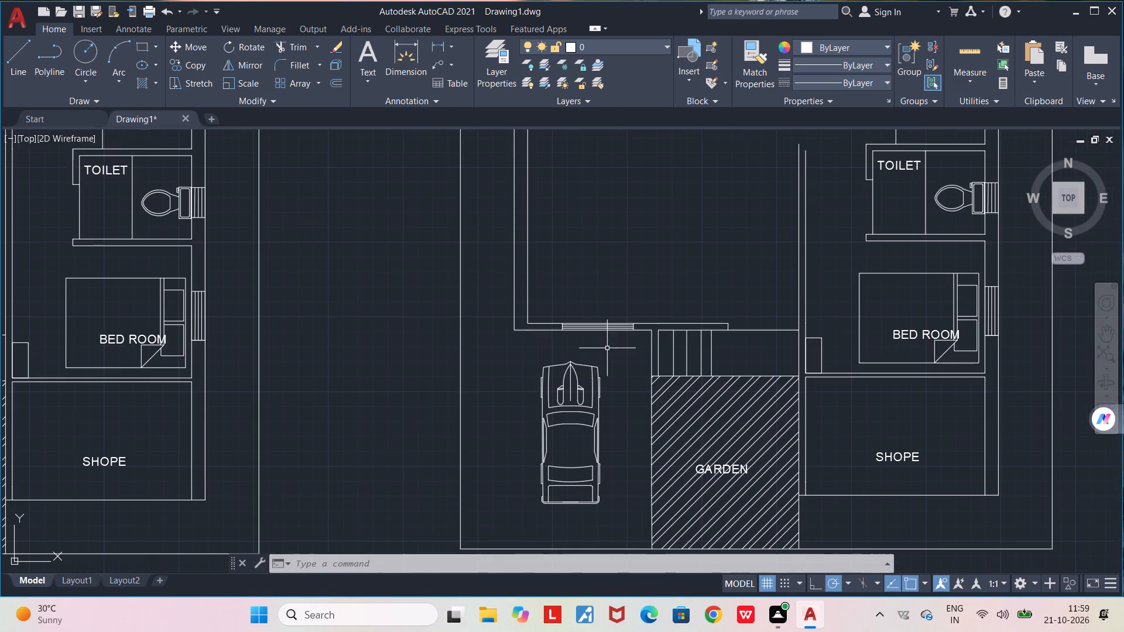
left_click(557, 292)
left_click(643, 358)
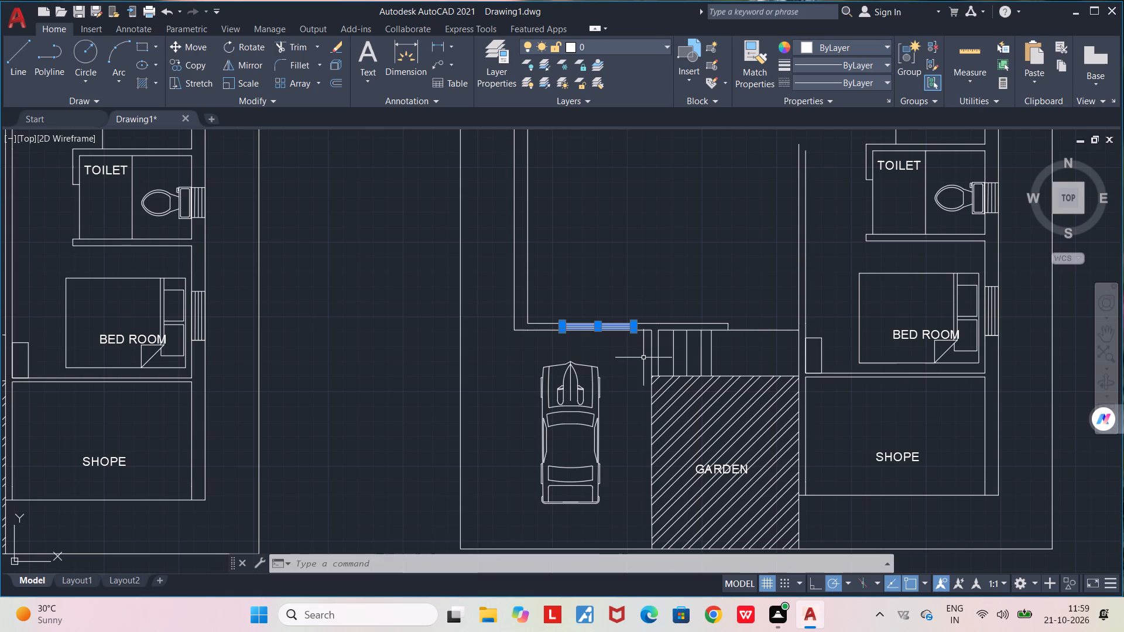
key("Delete")
Draw room lines in the copied hall: 10'0" down from the left end of the horizontal line, 14'0" across, and up past that line.
scroll(642, 360, "down", 3)
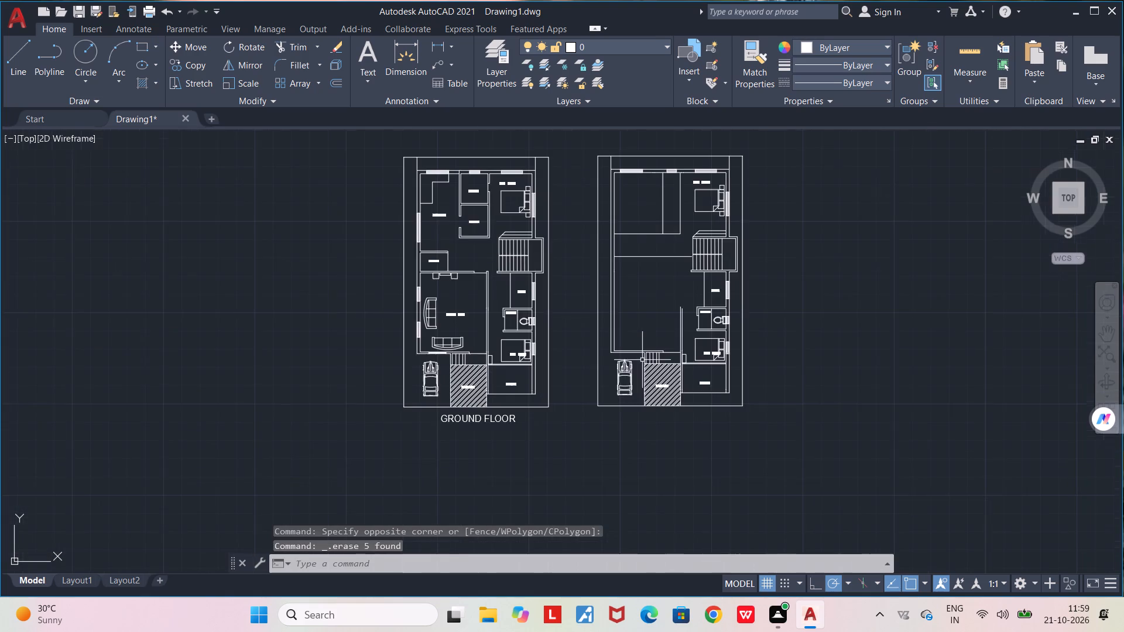
middle_click_drag(649, 307, 630, 383)
scroll(626, 358, "up", 2)
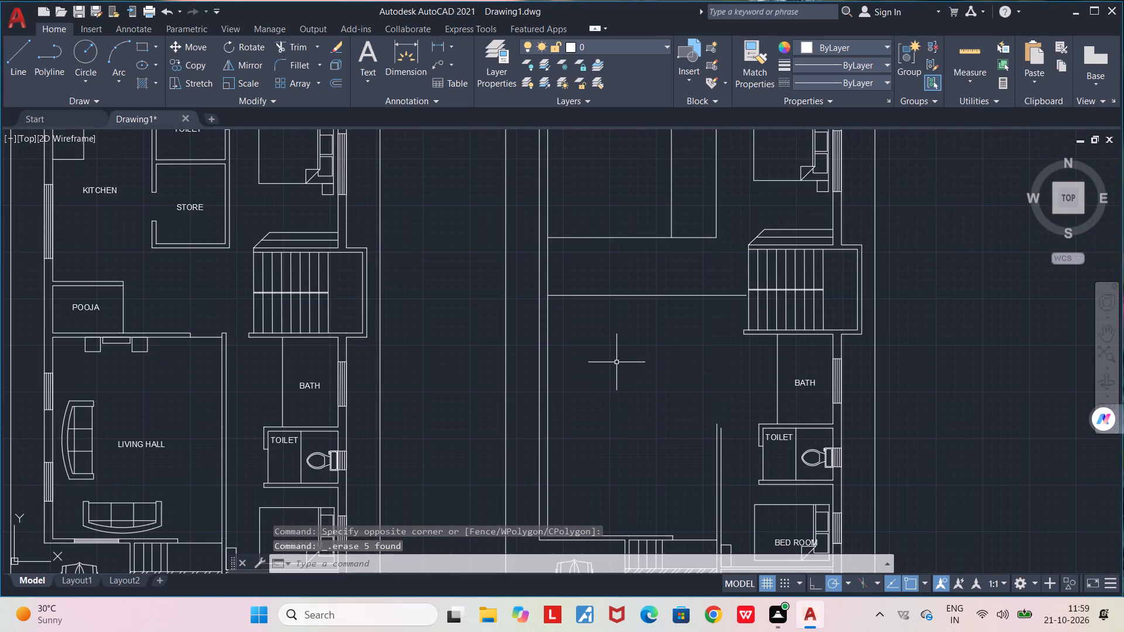
key("l")
key("Return")
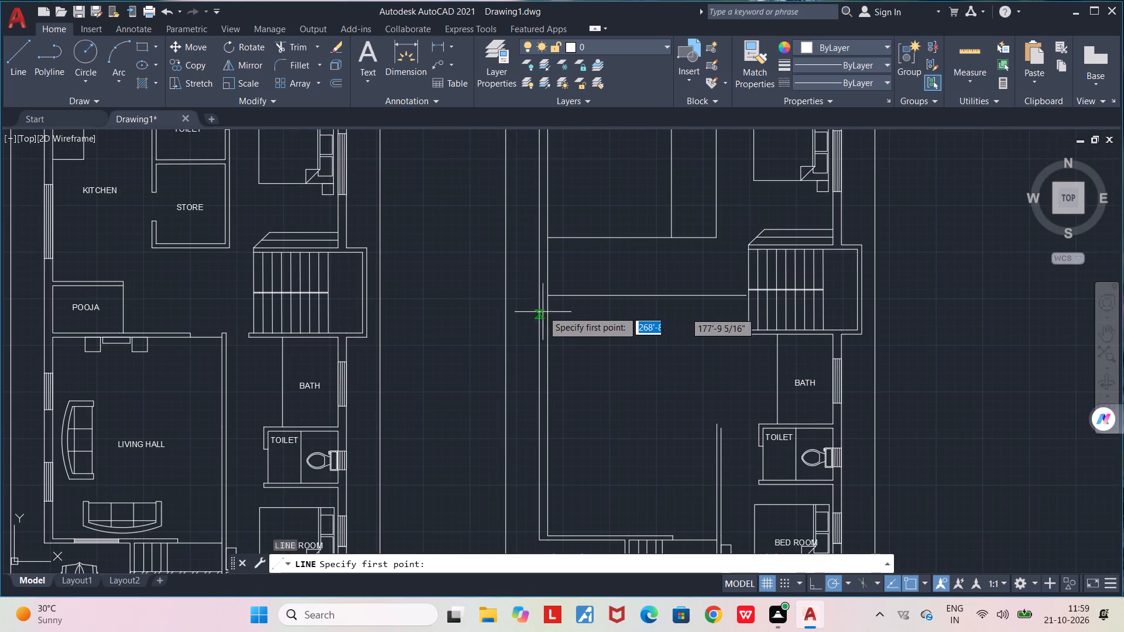
left_click(549, 297)
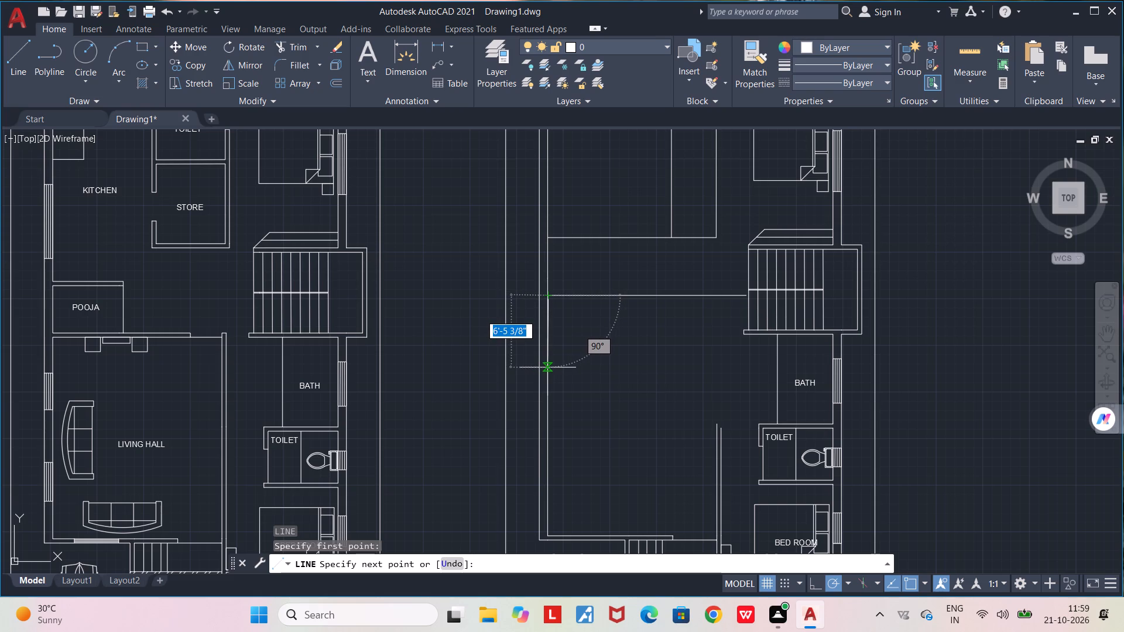
type("10'")
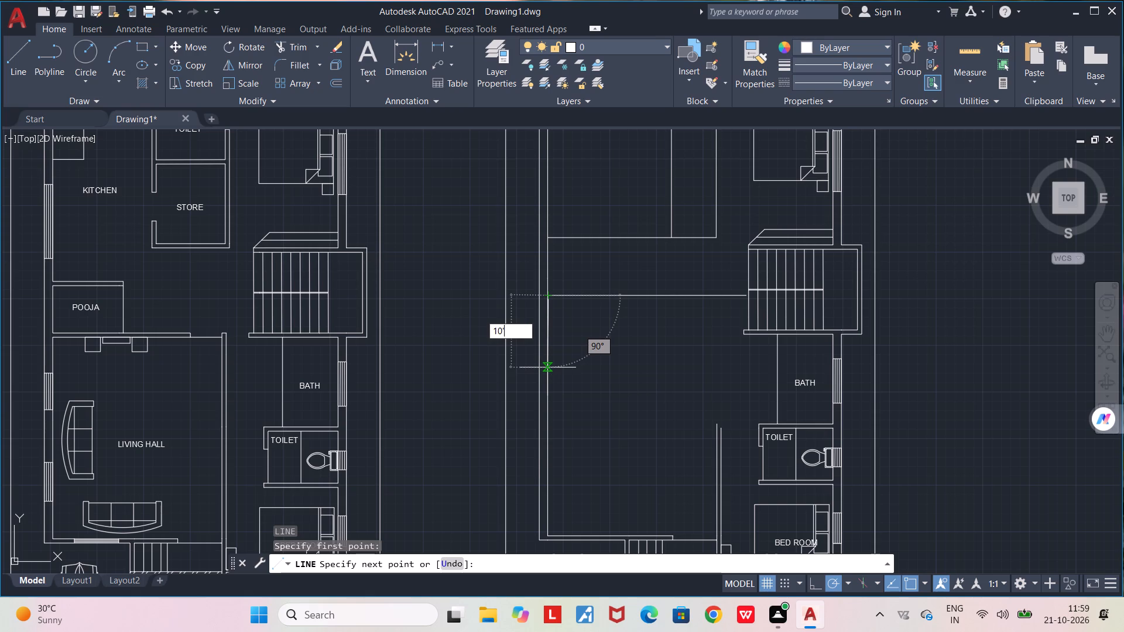
type("0\"")
key("Return")
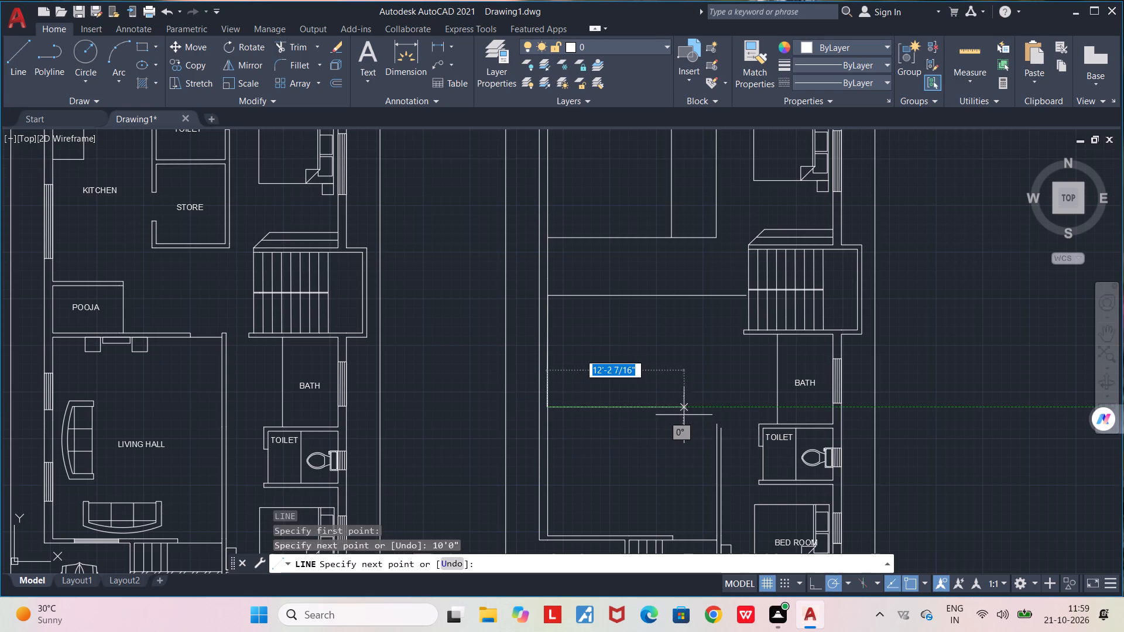
type("14'")
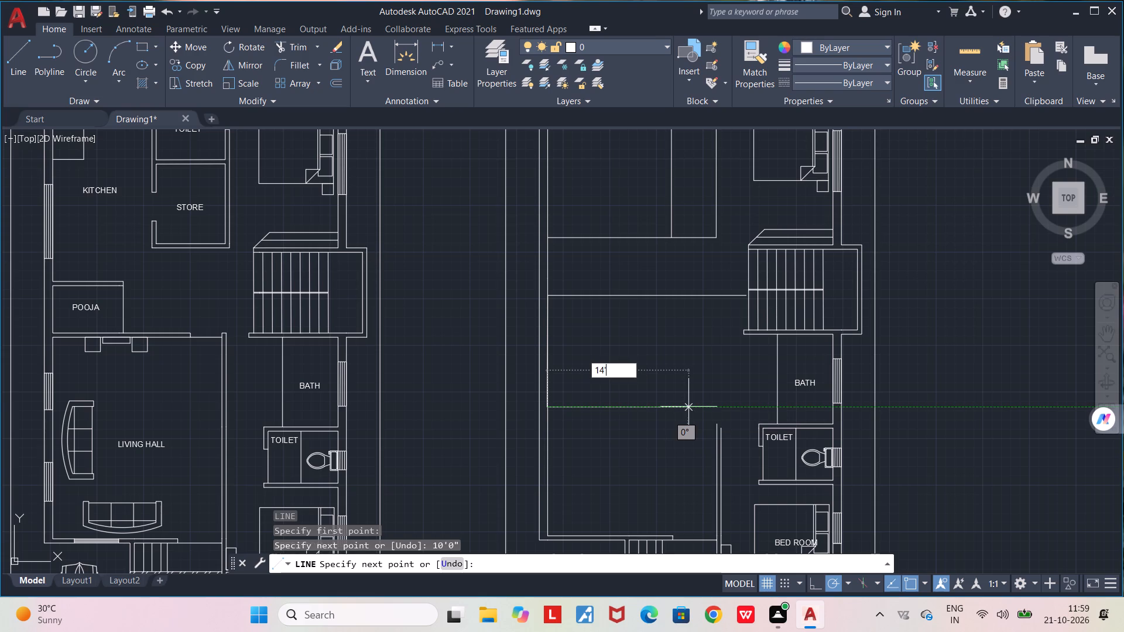
type("0\"")
key("Return")
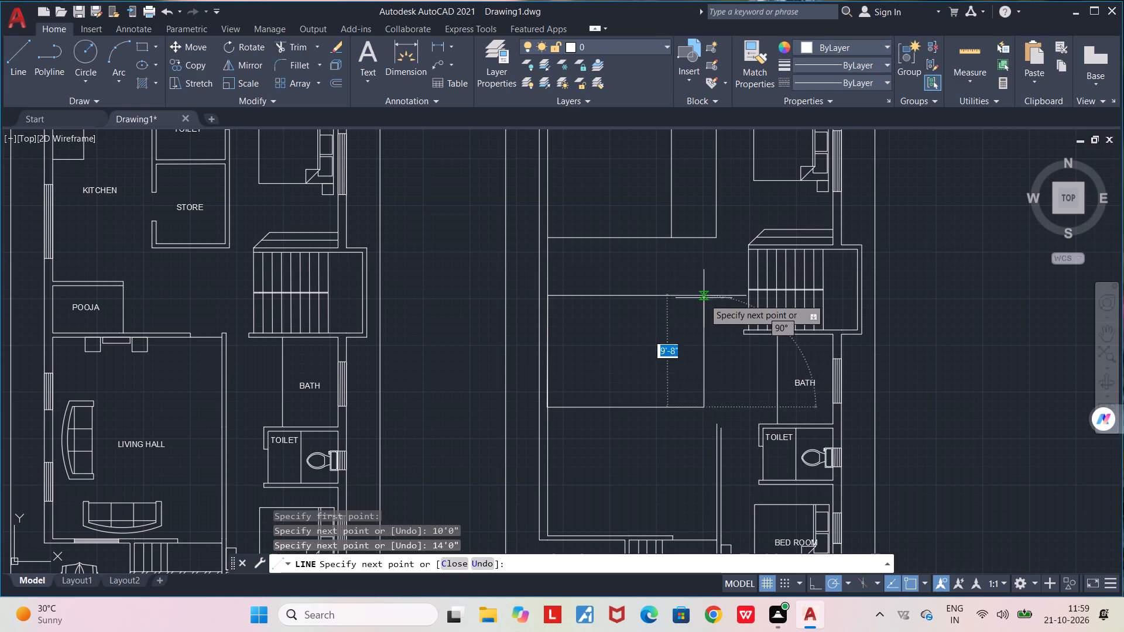
left_click(703, 276)
key("space")
Trim the new room's overshoot above the horizontal line and remove its excess line pieces along the inner left wall.
type("TR")
key("Return")
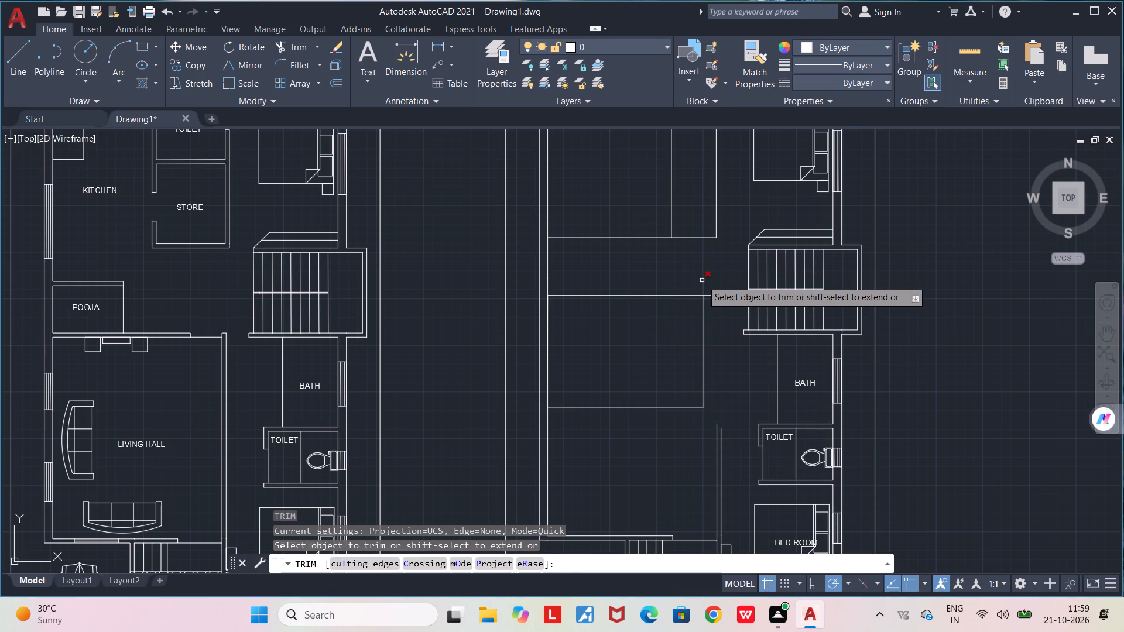
left_click(703, 281)
scroll(543, 408, "up", 8)
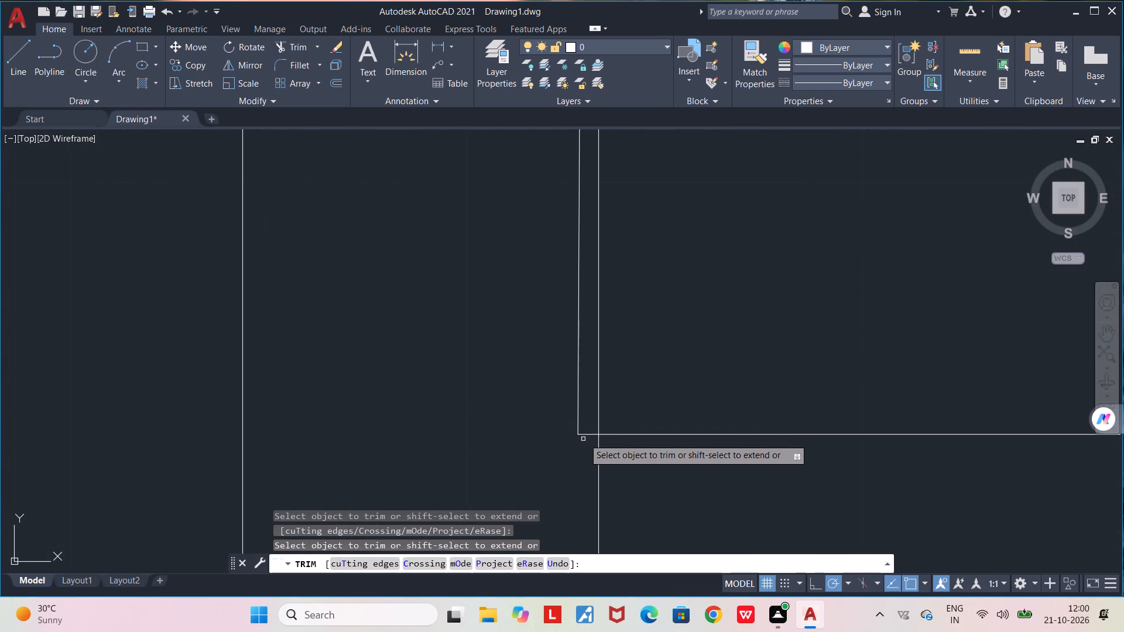
left_click(588, 436)
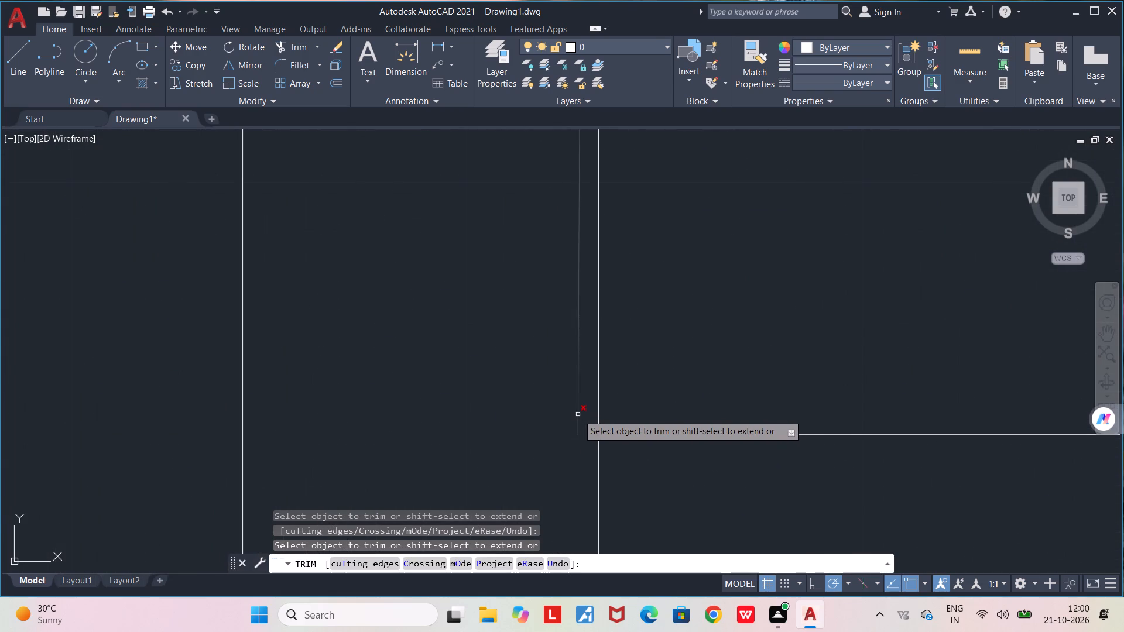
left_click(578, 414)
scroll(568, 412, "down", 4)
key("space")
Erase the two vertical wall lines between the copied hall and the lower bedroom.
middle_click_drag(650, 455, 637, 451)
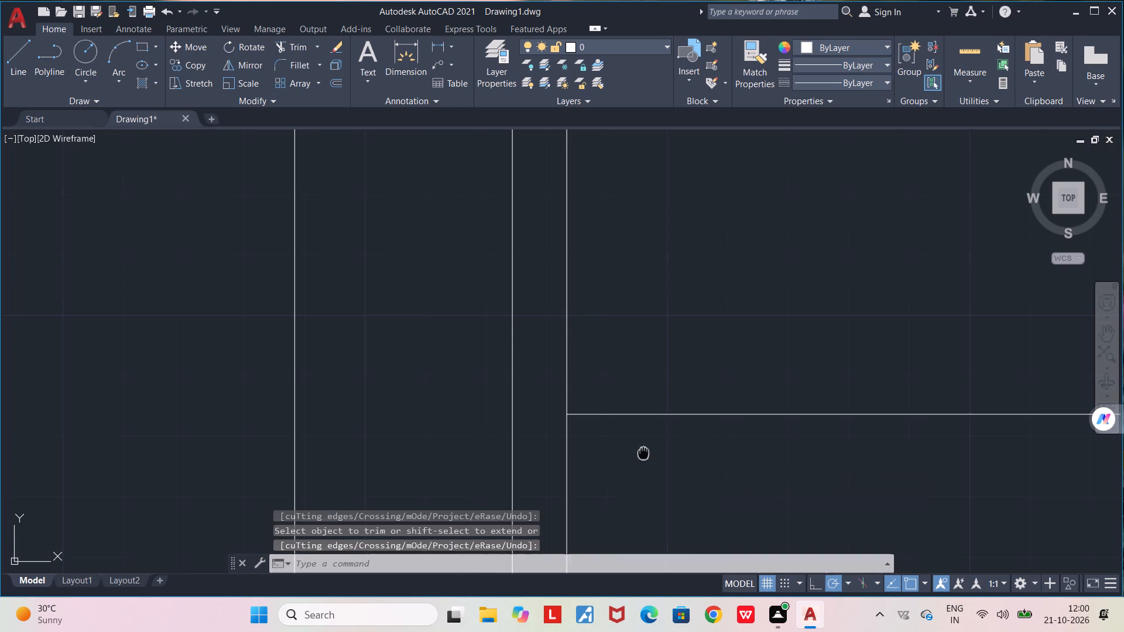
middle_click_drag(637, 451, 490, 393)
scroll(489, 392, "down", 4)
scroll(556, 426, "down", 1)
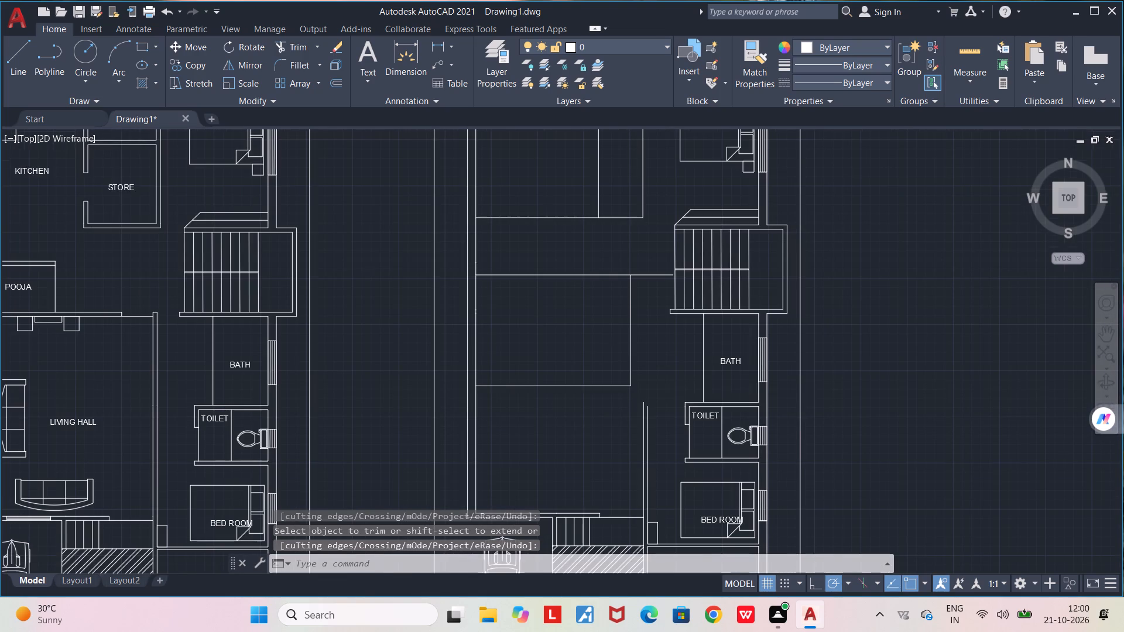
left_click(615, 441)
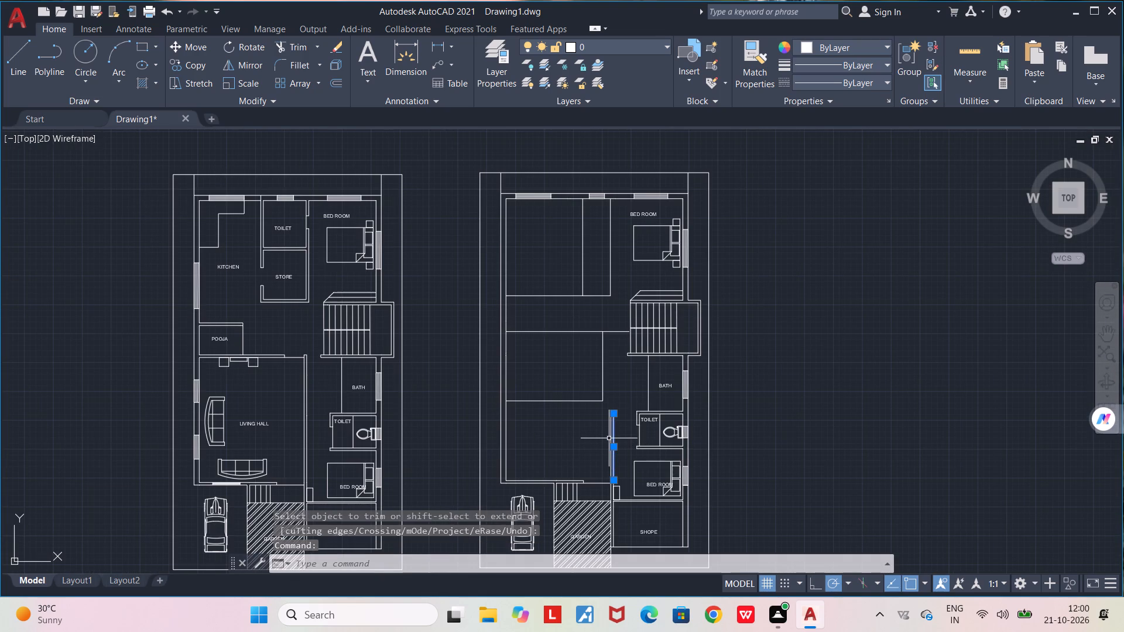
key("Delete")
left_click(609, 434)
key("Delete")
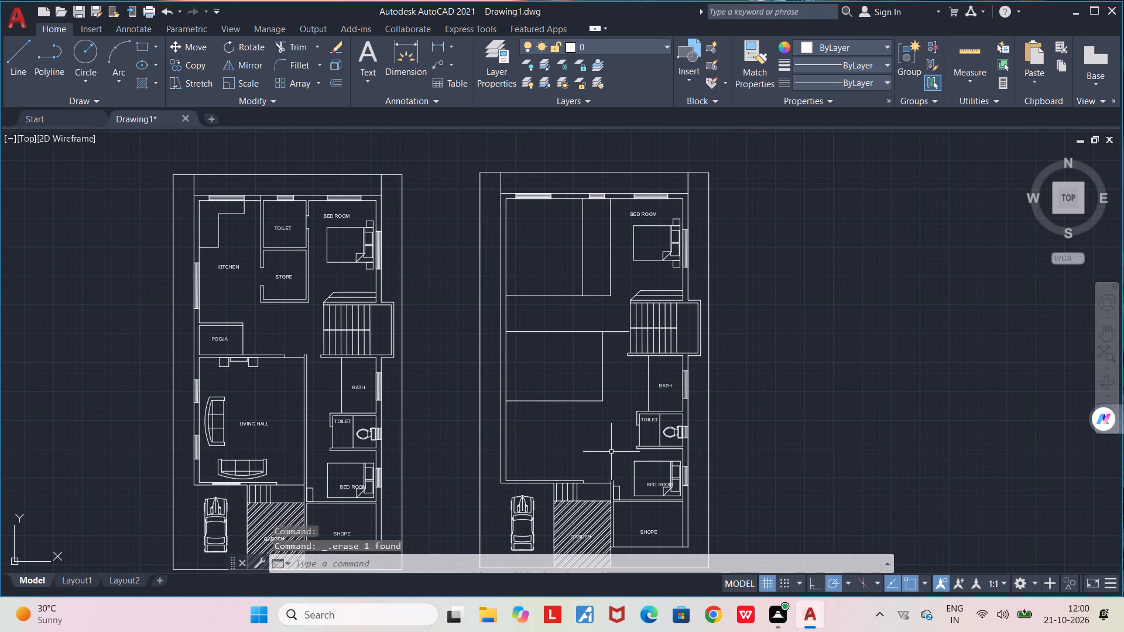
Erase the copied plan's car, garden, entrance steps, front walls, lower bed and shop walls, including the leftover stub below the left wall.
middle_click_drag(573, 465, 590, 430)
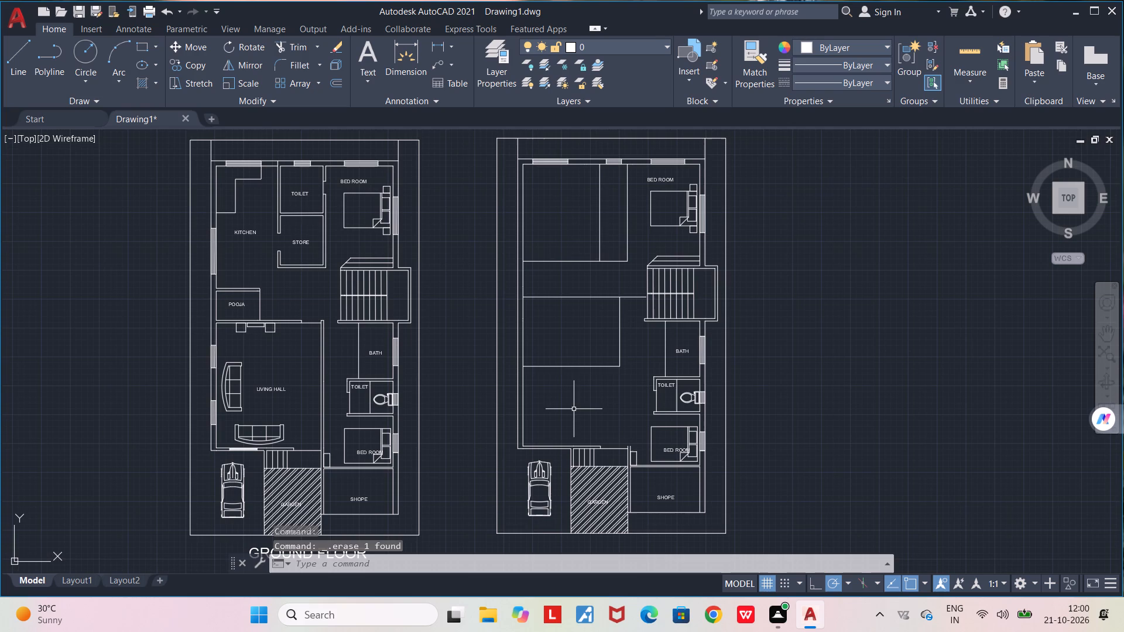
scroll(541, 423, "up", 1)
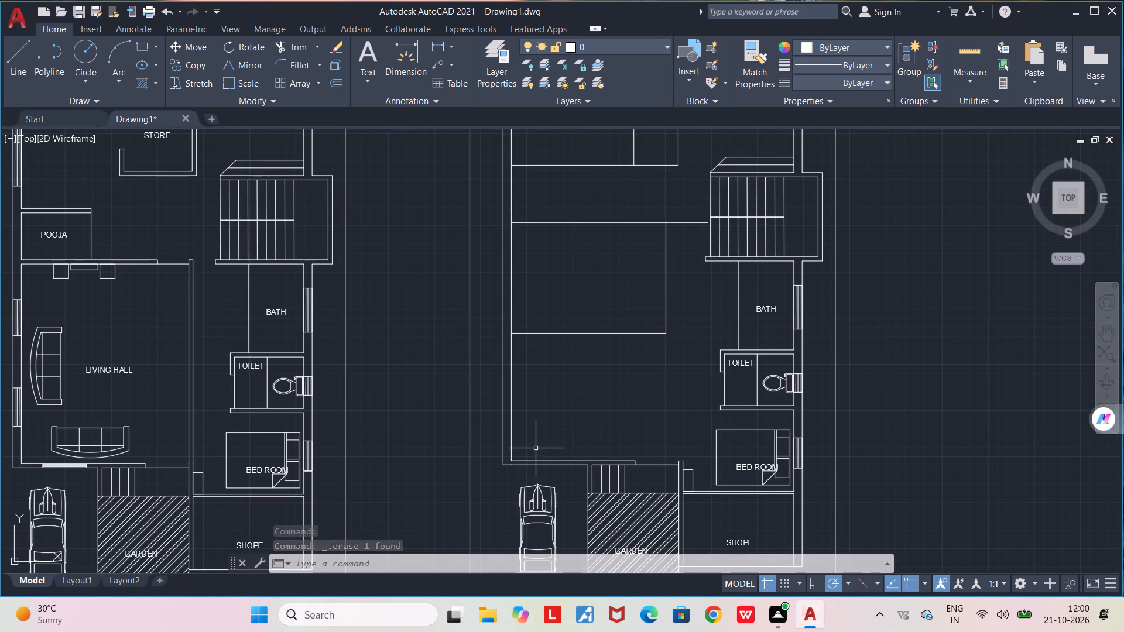
middle_click_drag(545, 477, 567, 377)
scroll(567, 377, "down", 1)
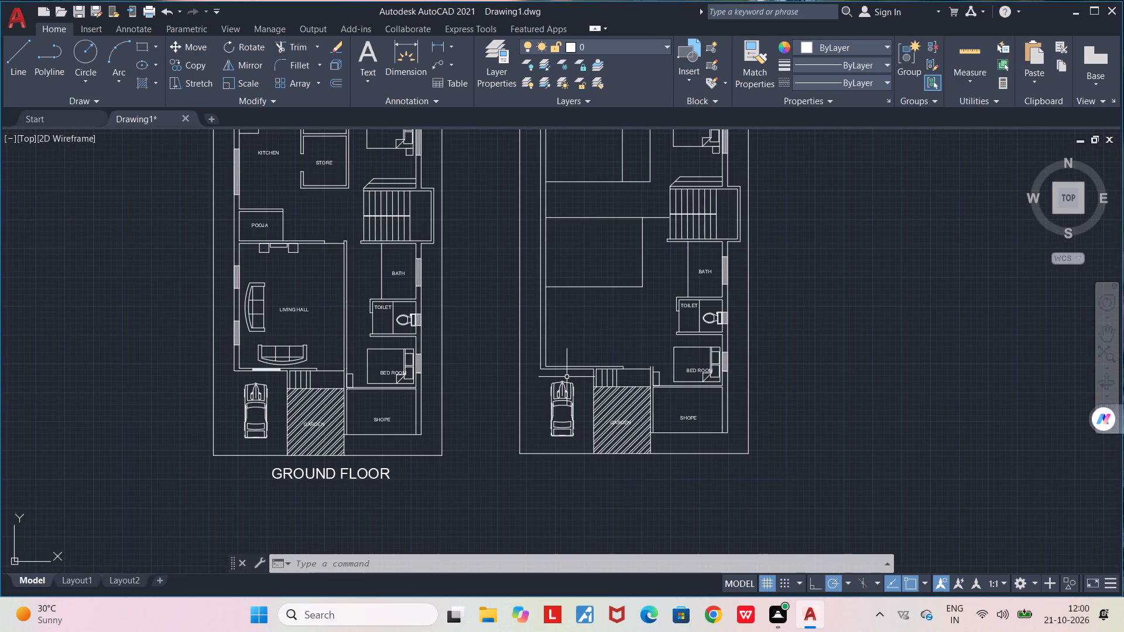
left_click(678, 448)
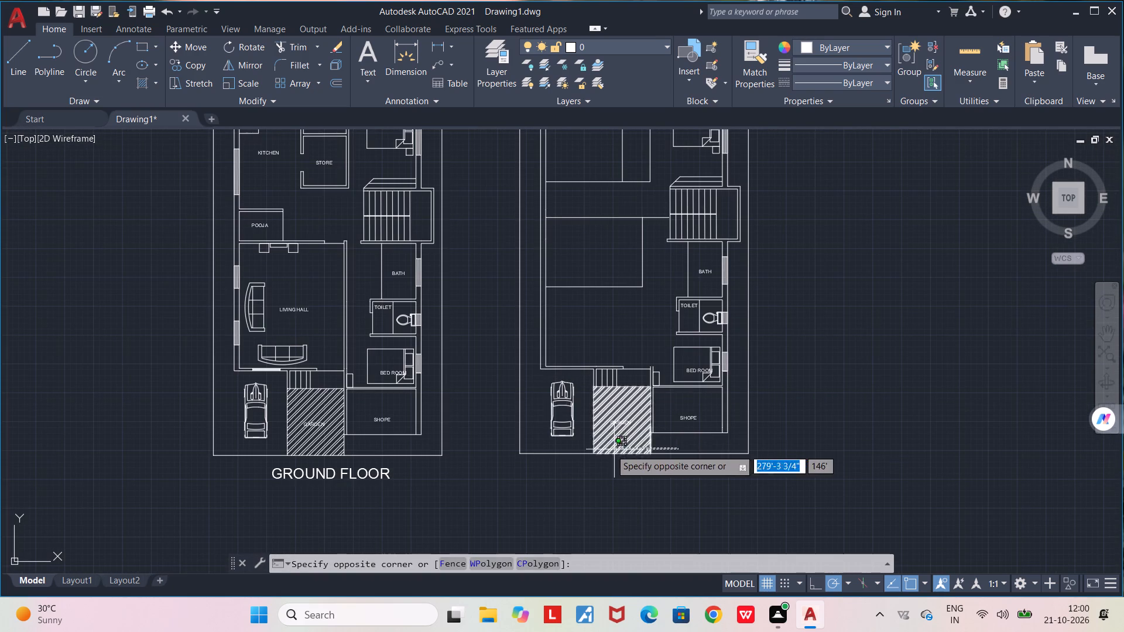
left_click(558, 355)
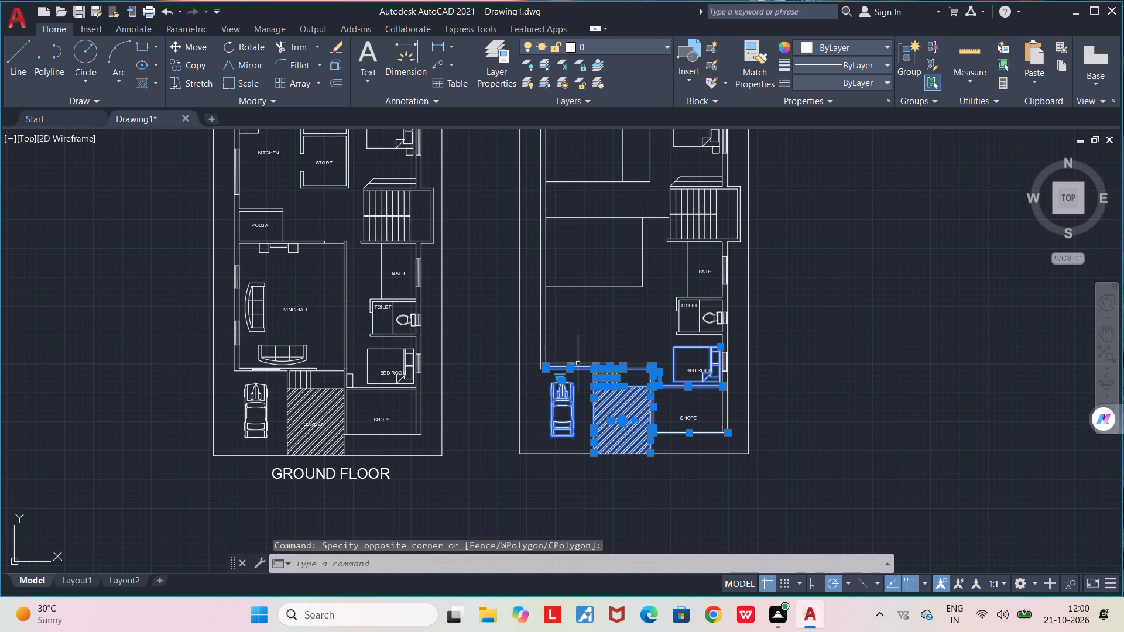
key("Delete")
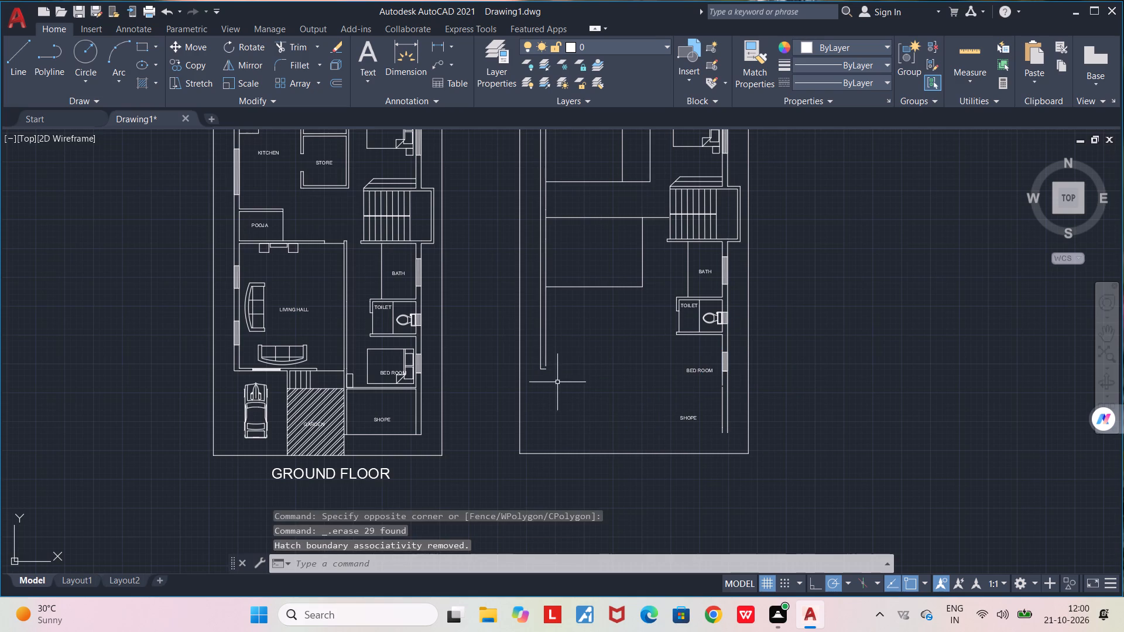
scroll(544, 370, "up", 2)
left_click(542, 370)
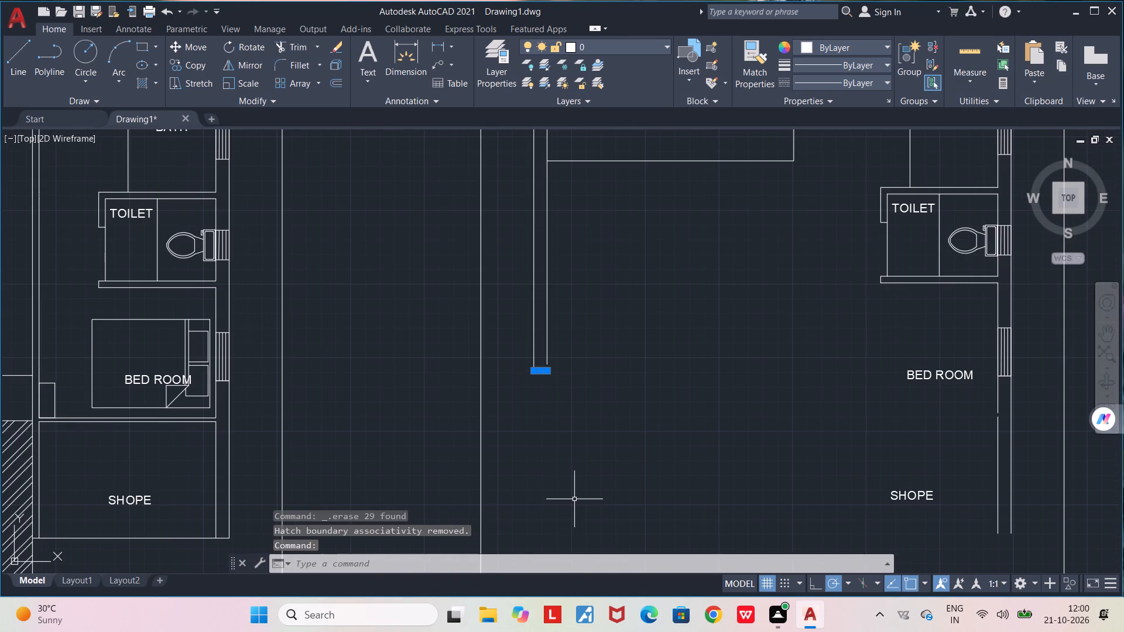
key("Delete")
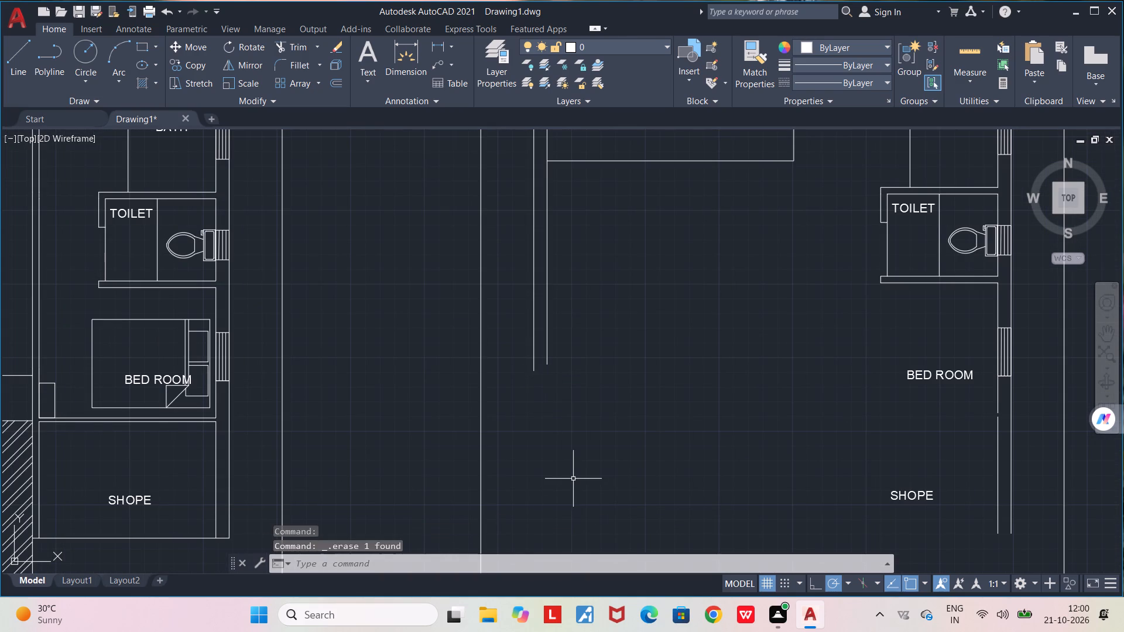
Continue both lines of the copied plan's left wall straight down past the lower plot boundary.
key("l")
key("Return")
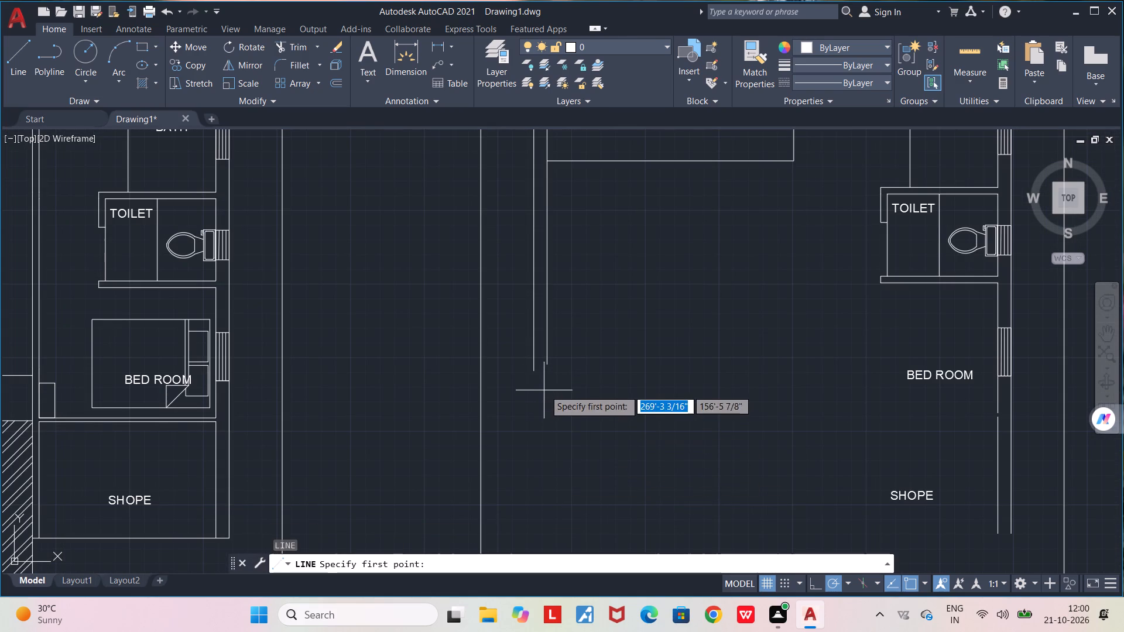
left_click(534, 373)
middle_click_drag(530, 465, 528, 360)
scroll(528, 360, "down", 1)
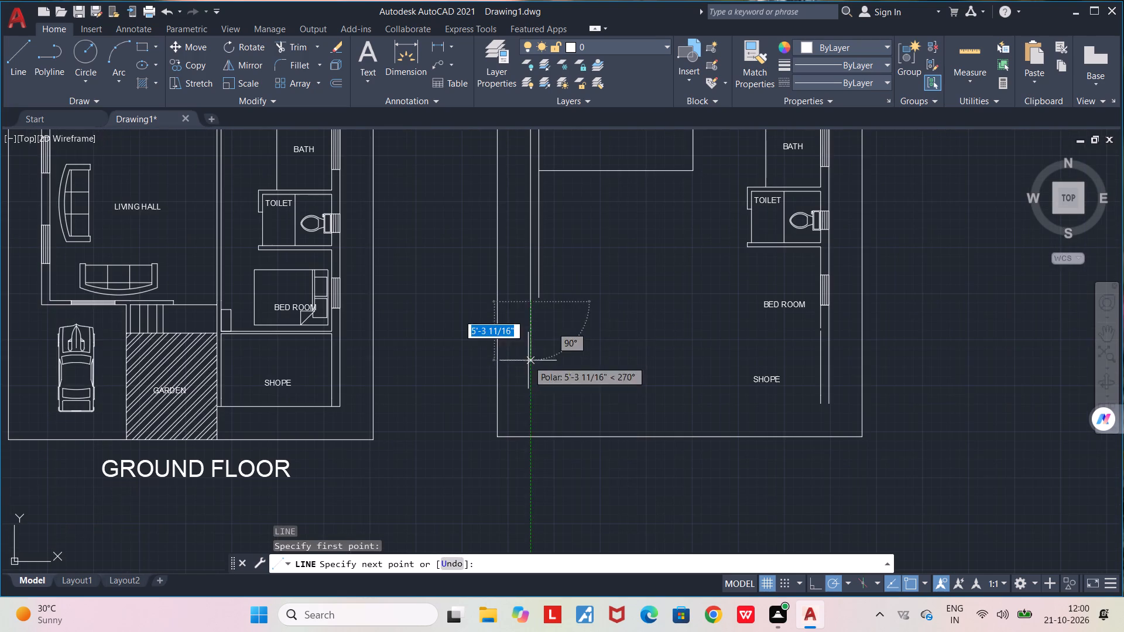
left_click(534, 462)
key("space")
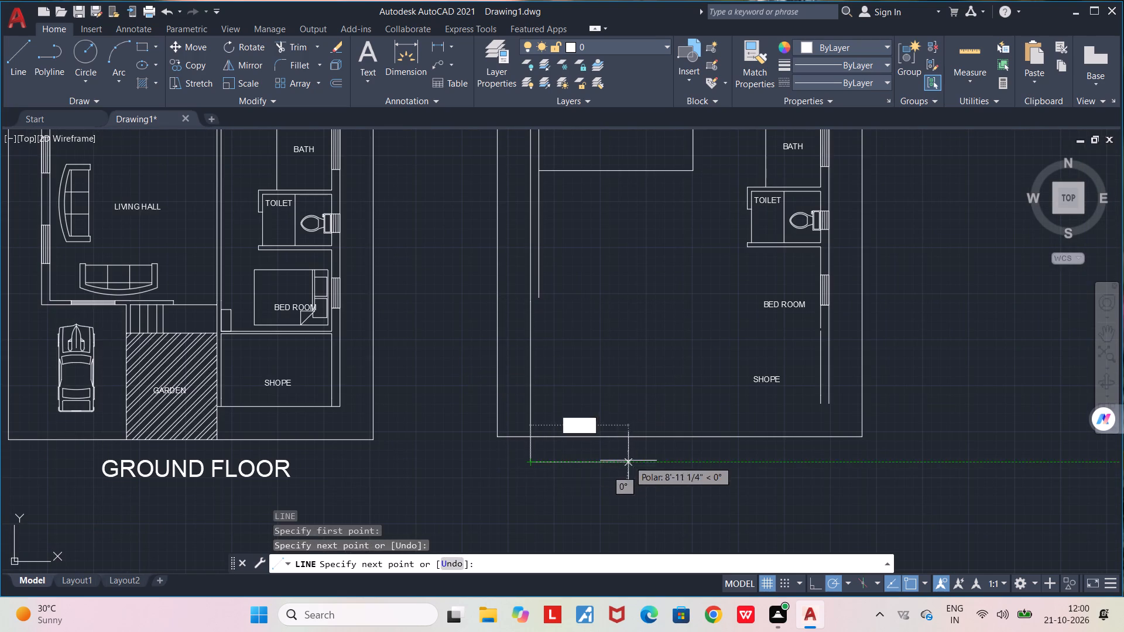
key("l")
key("Return")
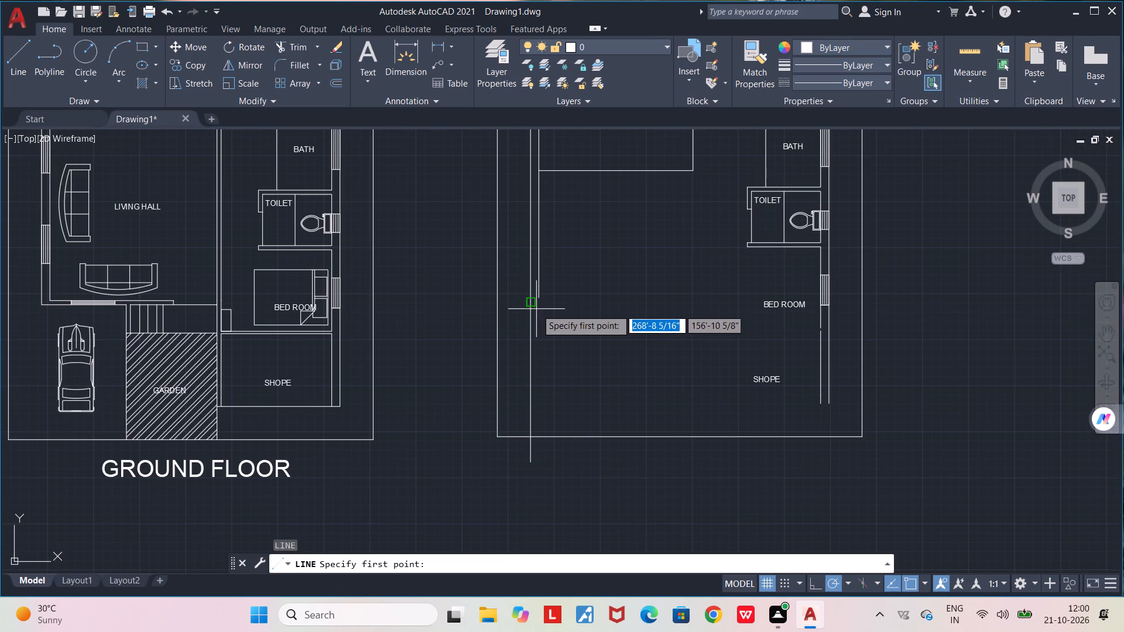
left_click(542, 296)
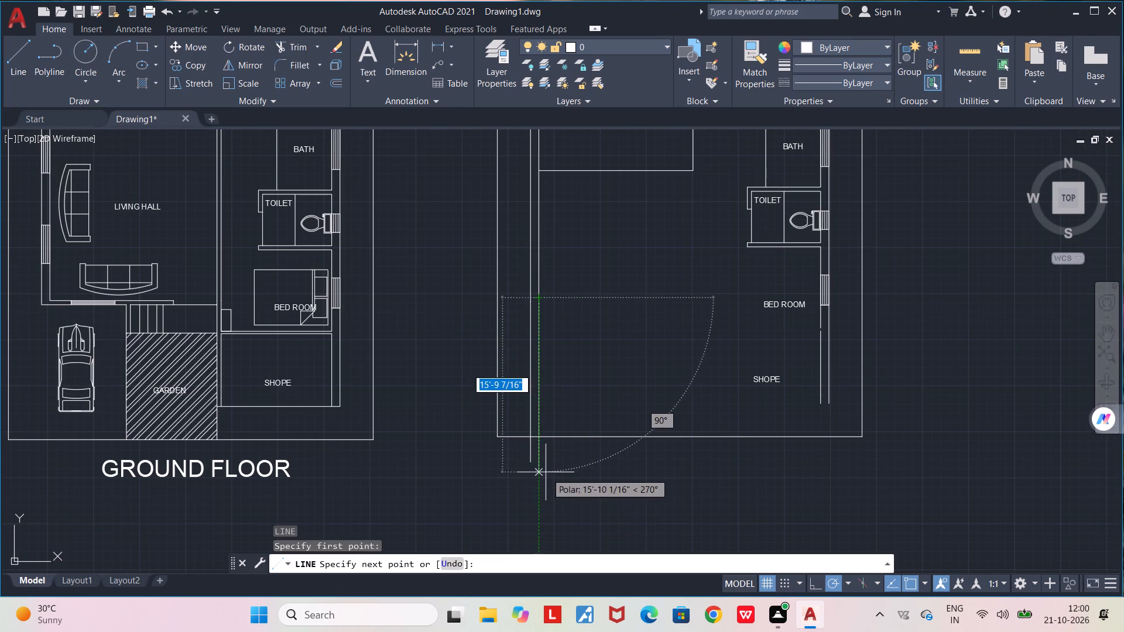
left_click(545, 470)
key("space")
Trim the ends of the two extended left wall lines that project below the lower plot boundary.
type("TR")
key("Return")
left_click_drag(549, 460, 554, 479)
scroll(540, 478, "down", 1)
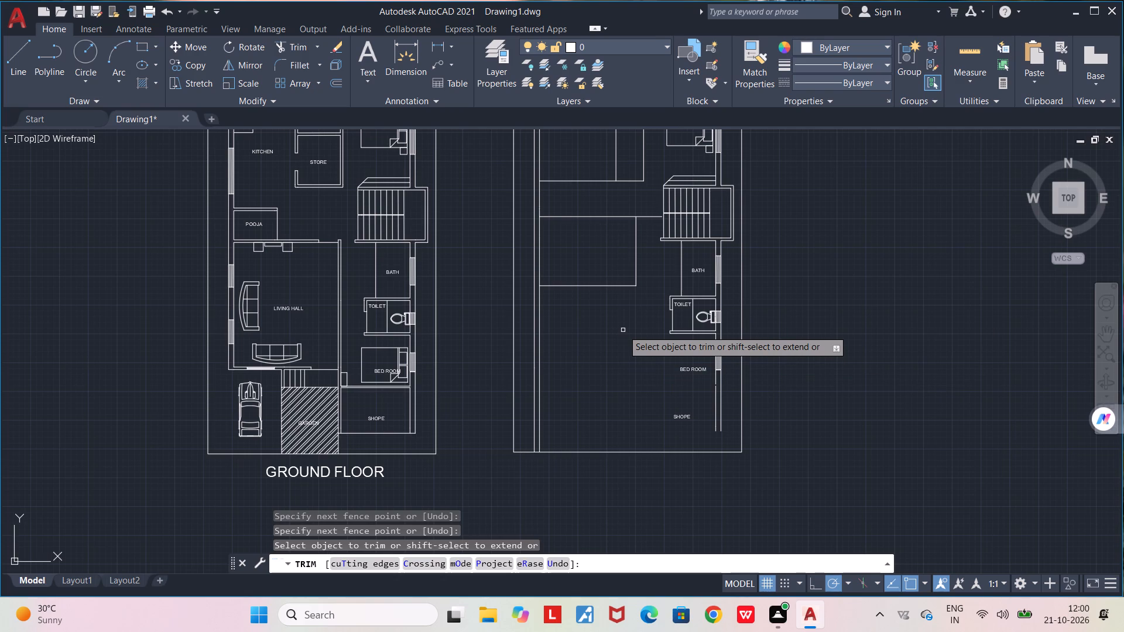
middle_click_drag(655, 339, 643, 411)
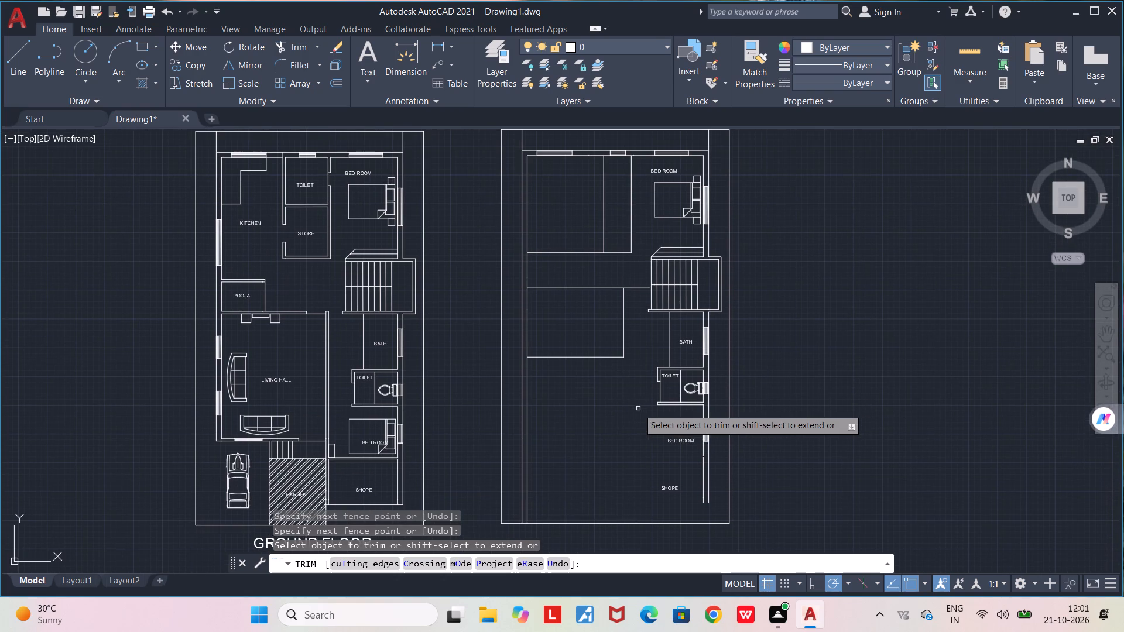
key("space")
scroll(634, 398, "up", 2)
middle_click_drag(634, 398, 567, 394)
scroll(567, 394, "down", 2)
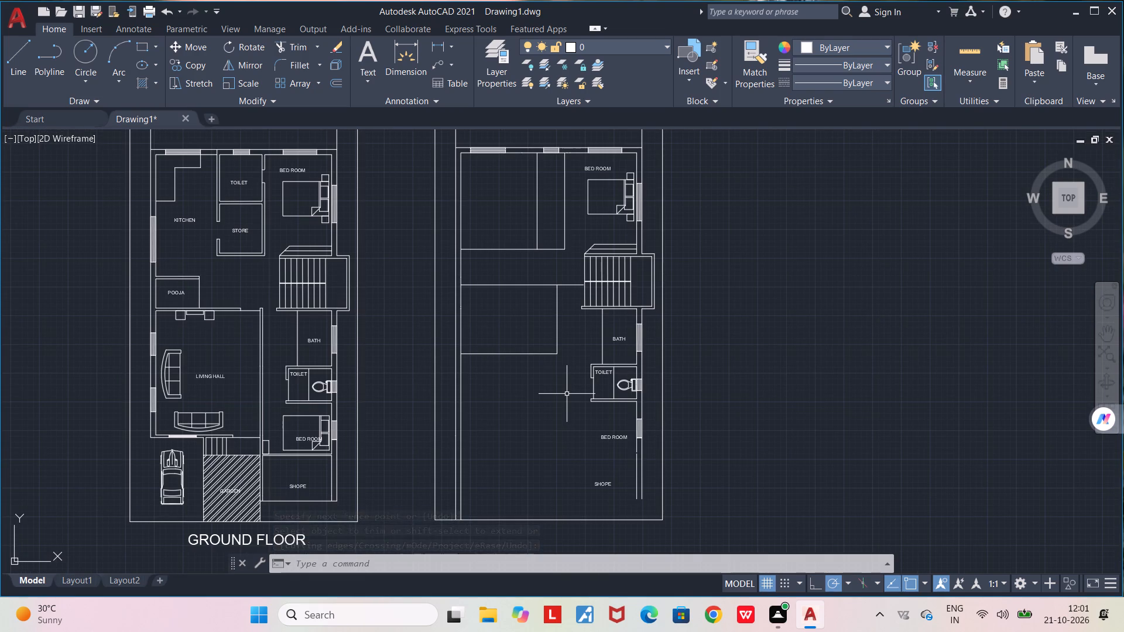
Erase the copied plan's toilet below the bath, including its label, fixture and walls, keeping the line that closes the bath.
left_click(578, 353)
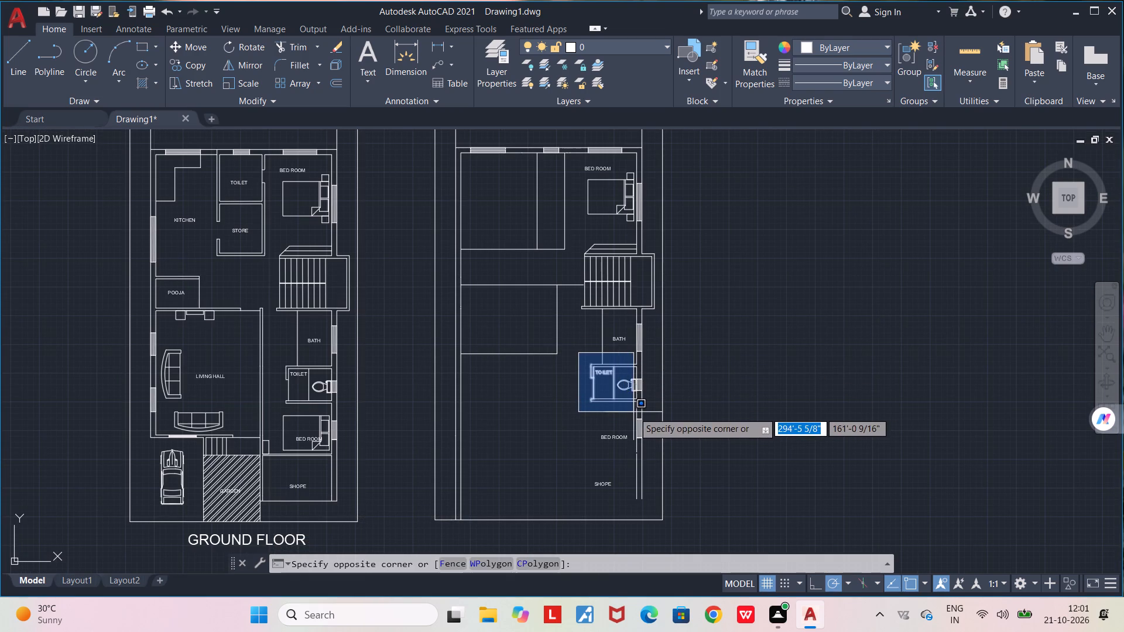
left_click(633, 411)
key("Delete")
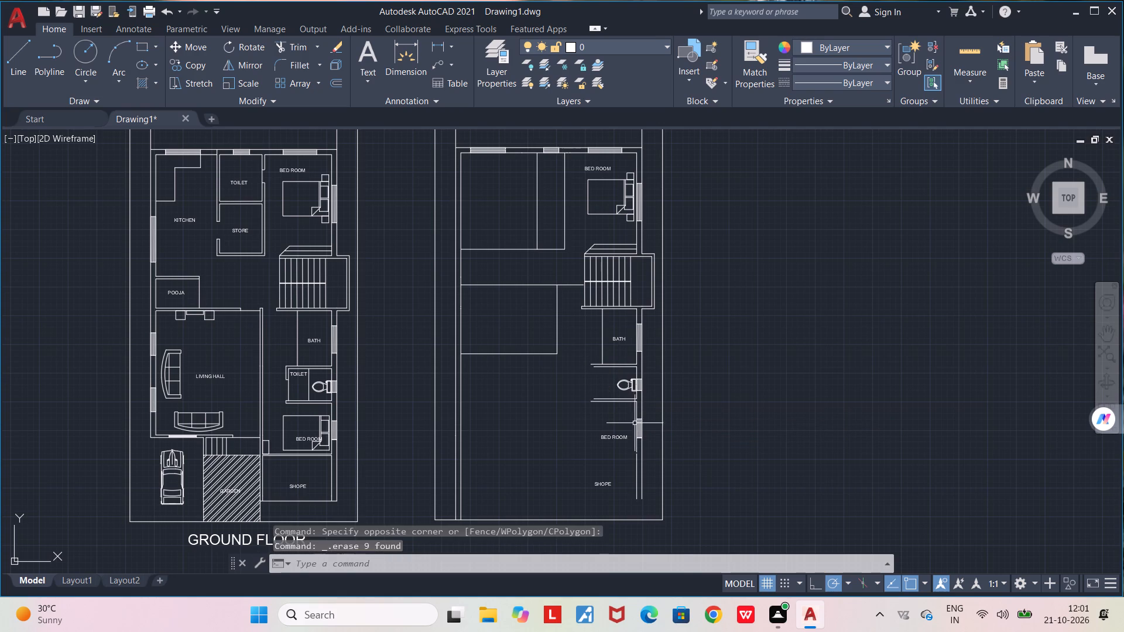
scroll(628, 419, "up", 1)
left_click(637, 404)
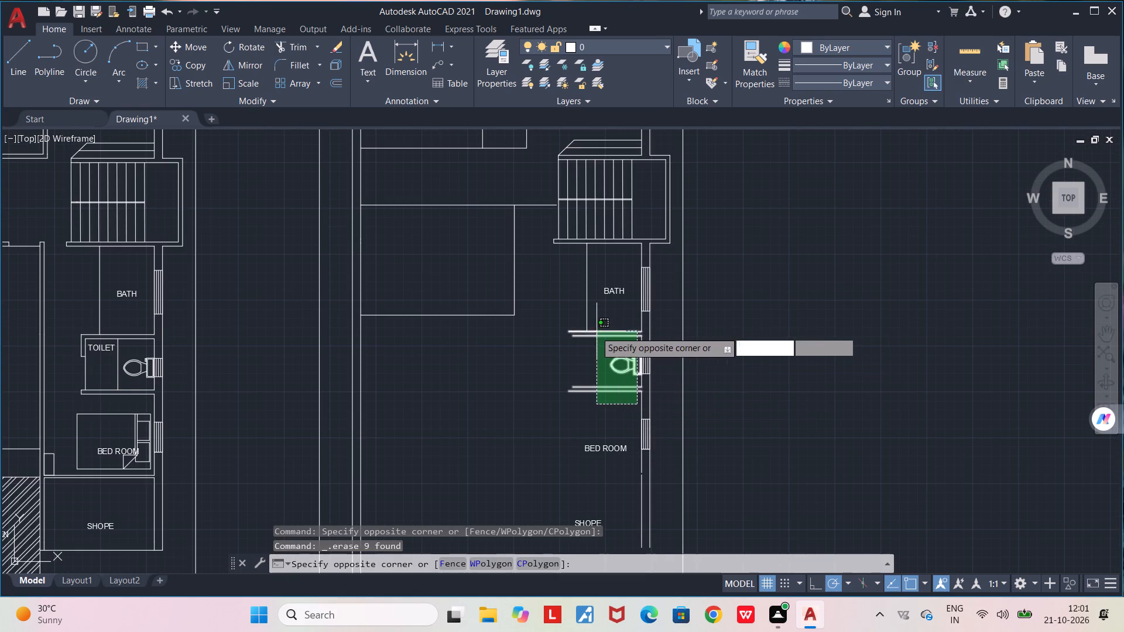
left_click(592, 332)
key("Delete")
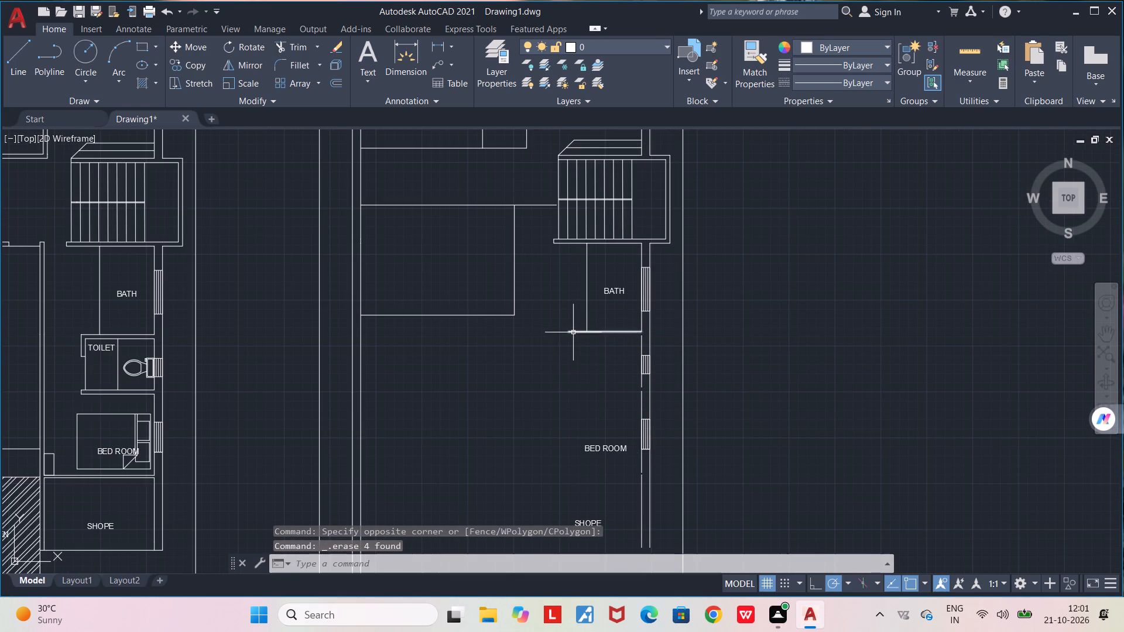
Move the lower BED ROOM label of the copied plan up to just below the bath.
left_click(597, 449)
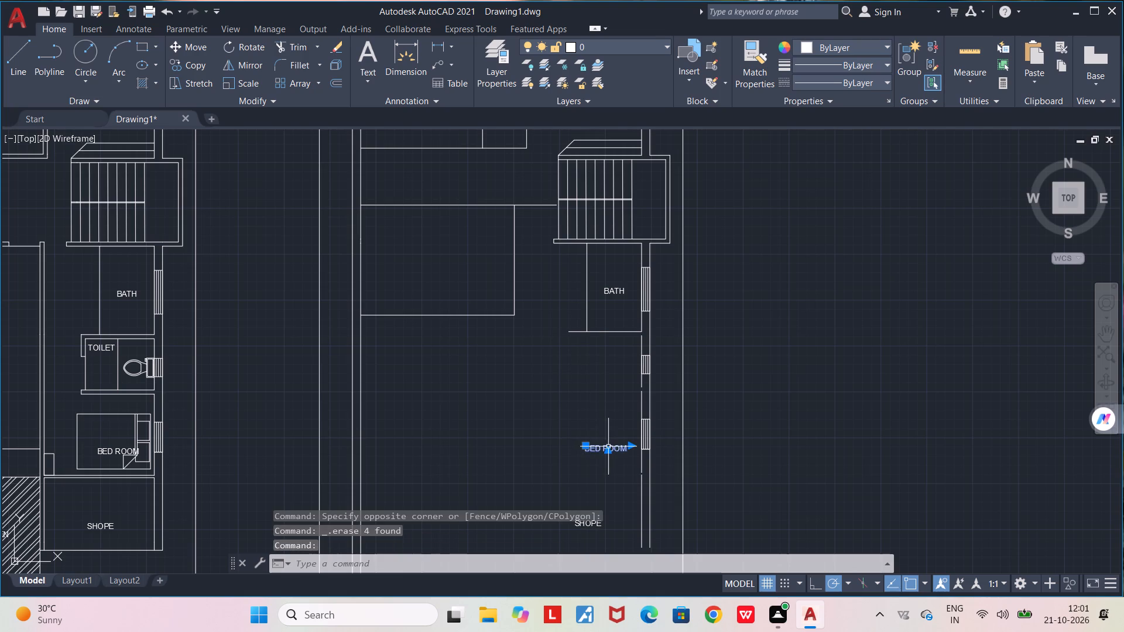
left_click_drag(597, 447, 595, 348)
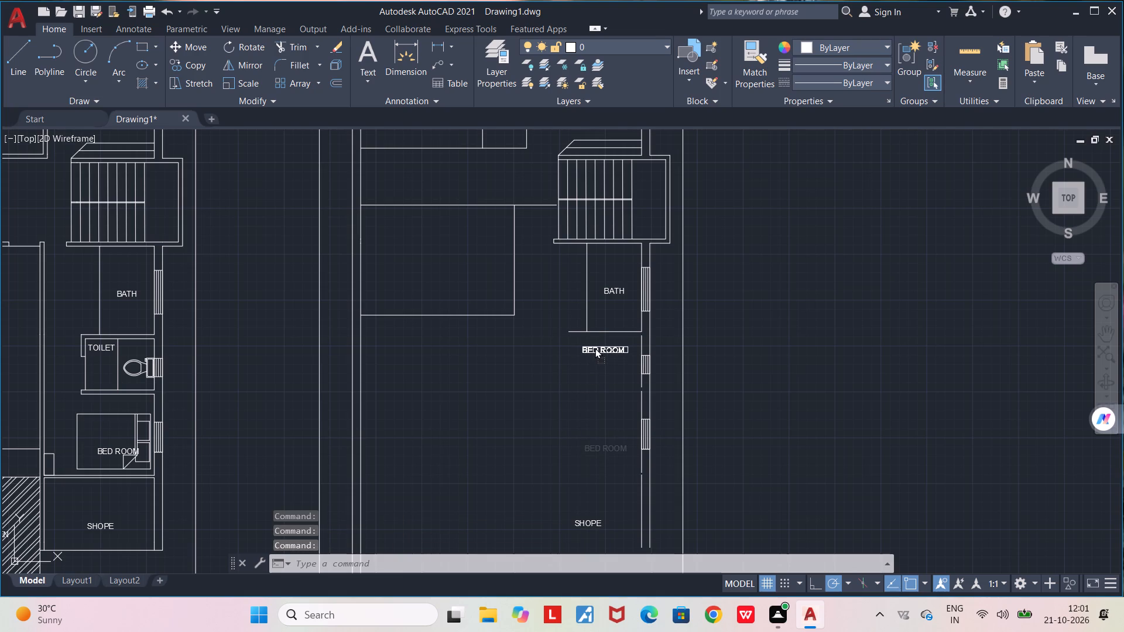
left_click_drag(595, 348, 595, 348)
Erase the two windows in the copied plan's right wall below the bath.
scroll(623, 403, "up", 2)
middle_click_drag(623, 403, 621, 402)
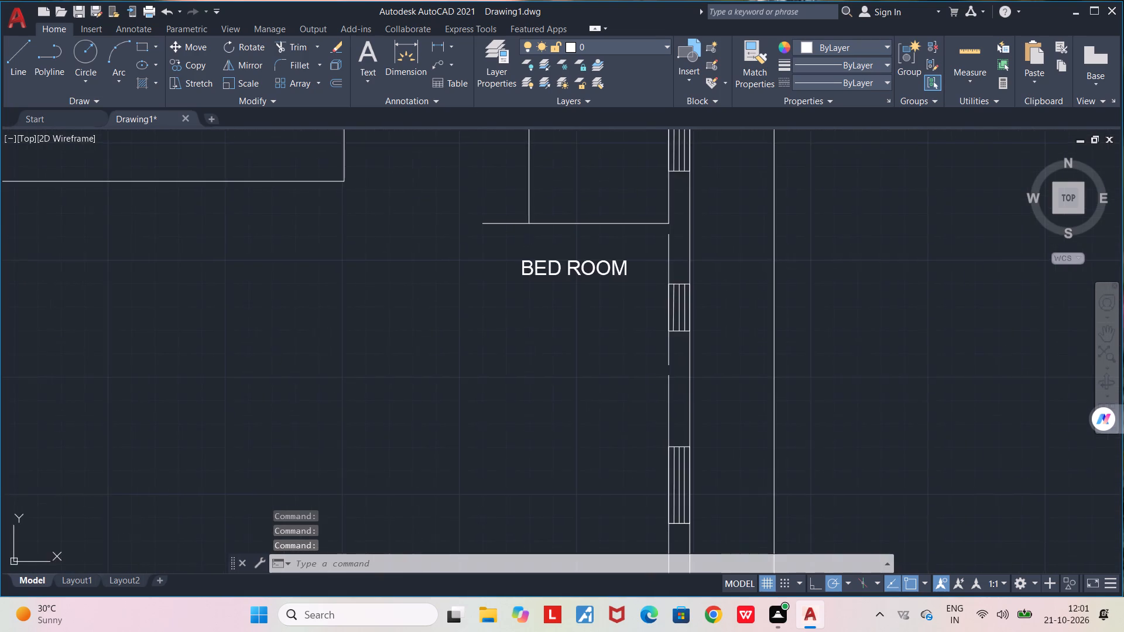
middle_click_drag(621, 402, 526, 415)
left_click(551, 276)
left_click(606, 360)
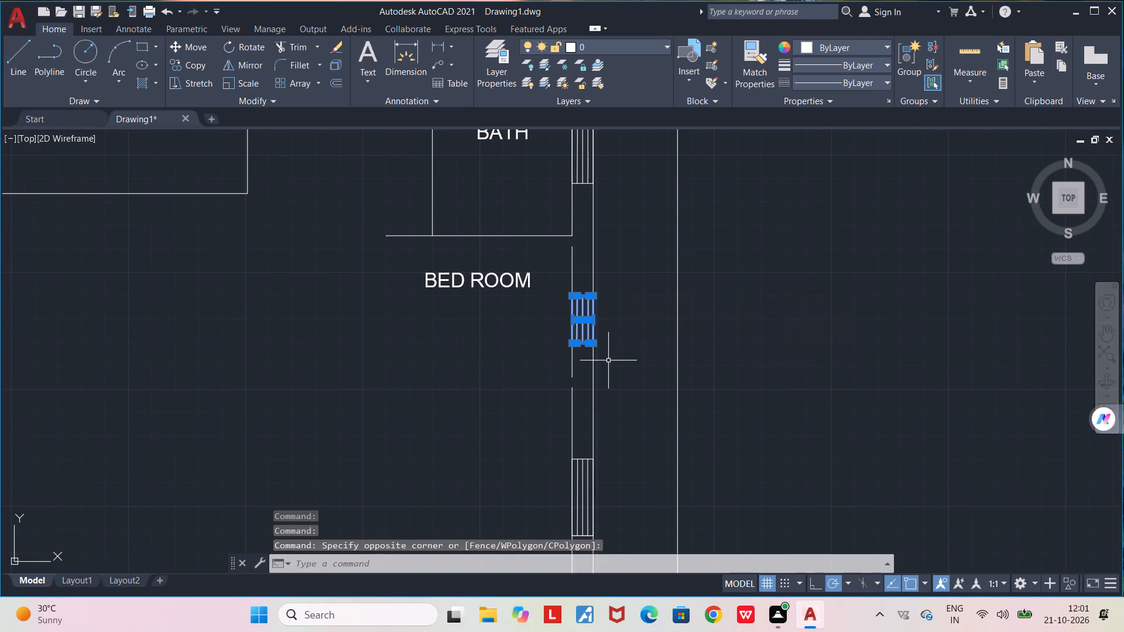
key("Delete")
middle_click_drag(602, 388, 607, 215)
scroll(607, 215, "down", 1)
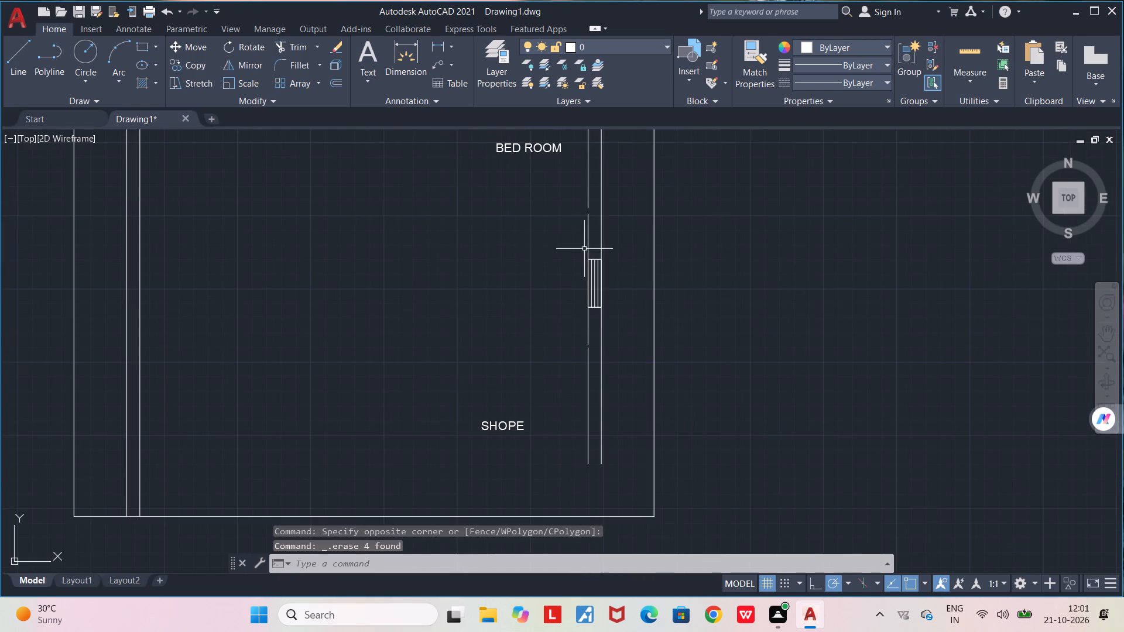
left_click(568, 256)
left_click(625, 329)
key("Delete")
Erase the SHOPE label from the copied plan.
scroll(608, 353, "down", 3)
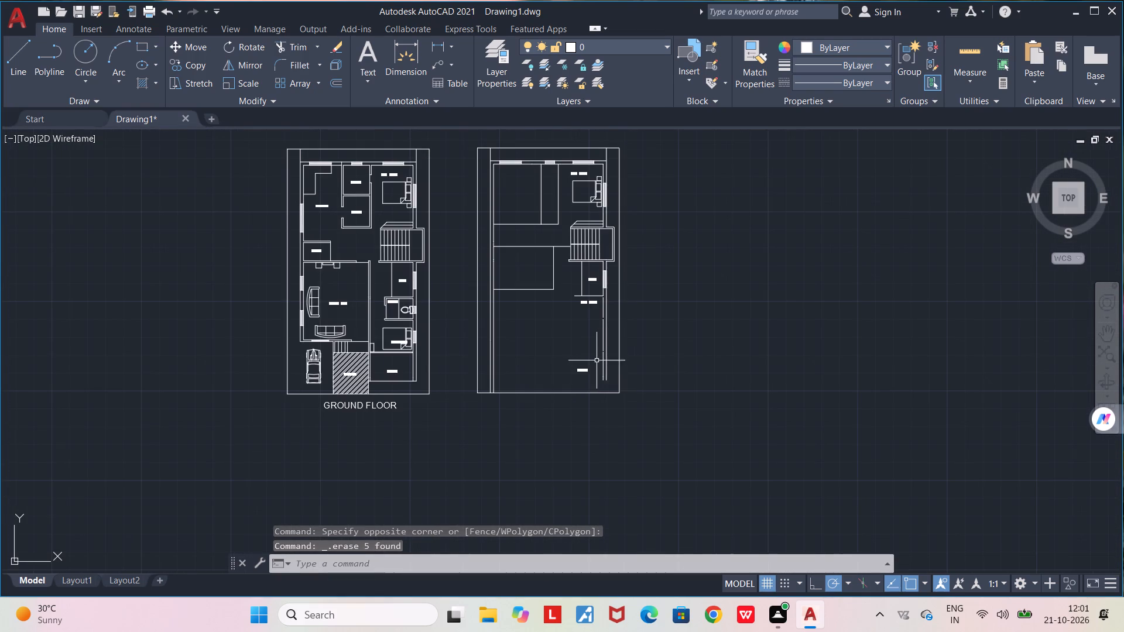
left_click(588, 369)
key("Delete")
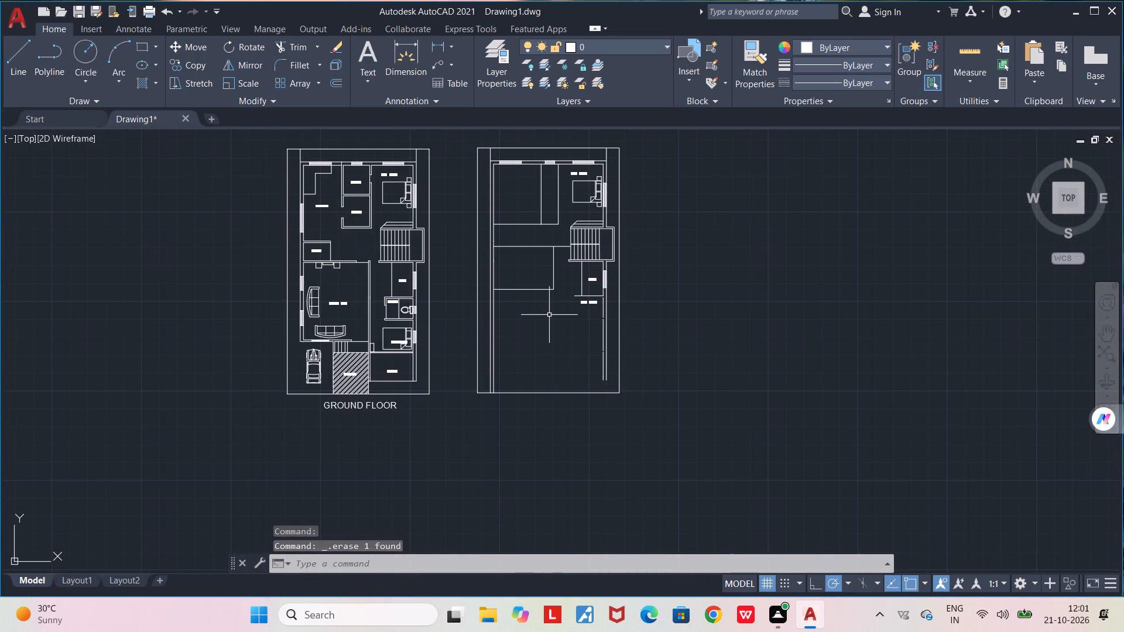
scroll(550, 311, "up", 1)
middle_click_drag(554, 317, 557, 373)
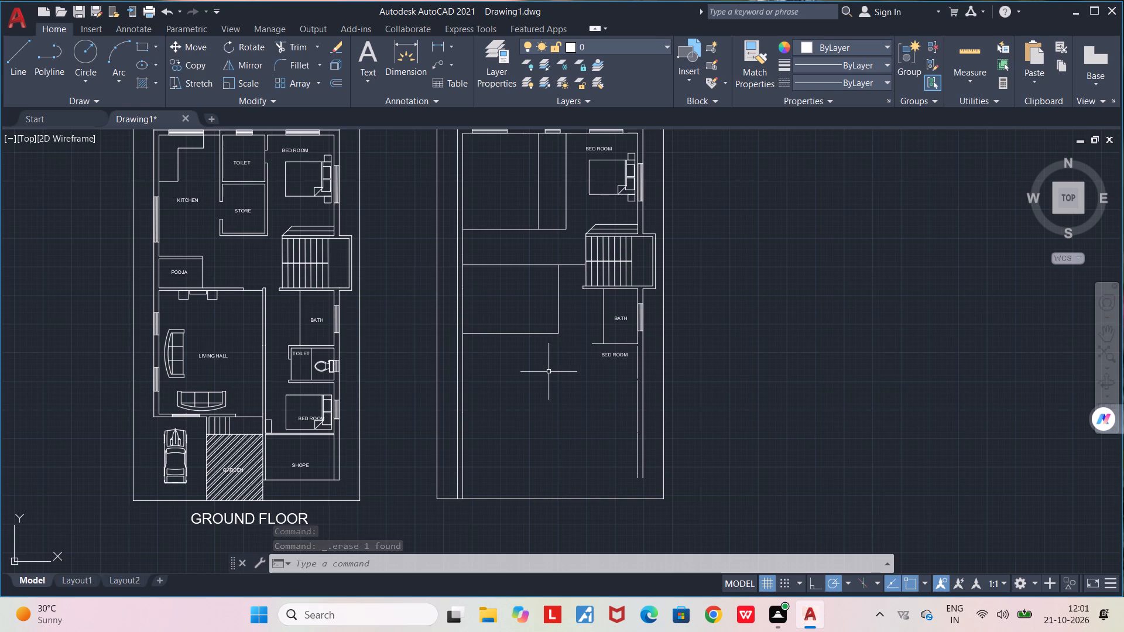
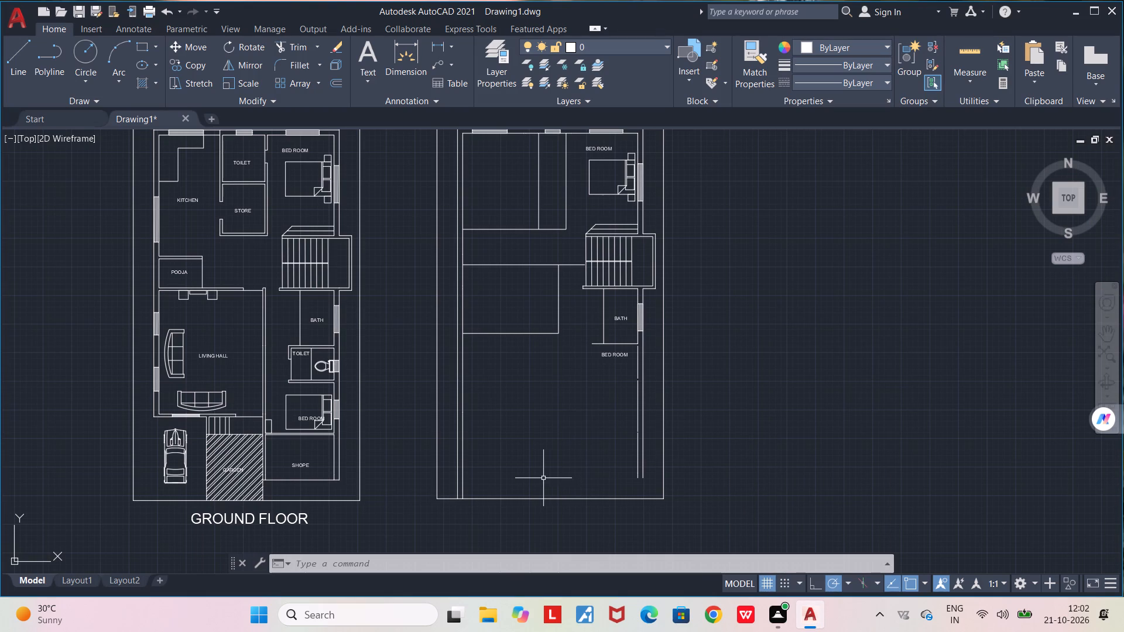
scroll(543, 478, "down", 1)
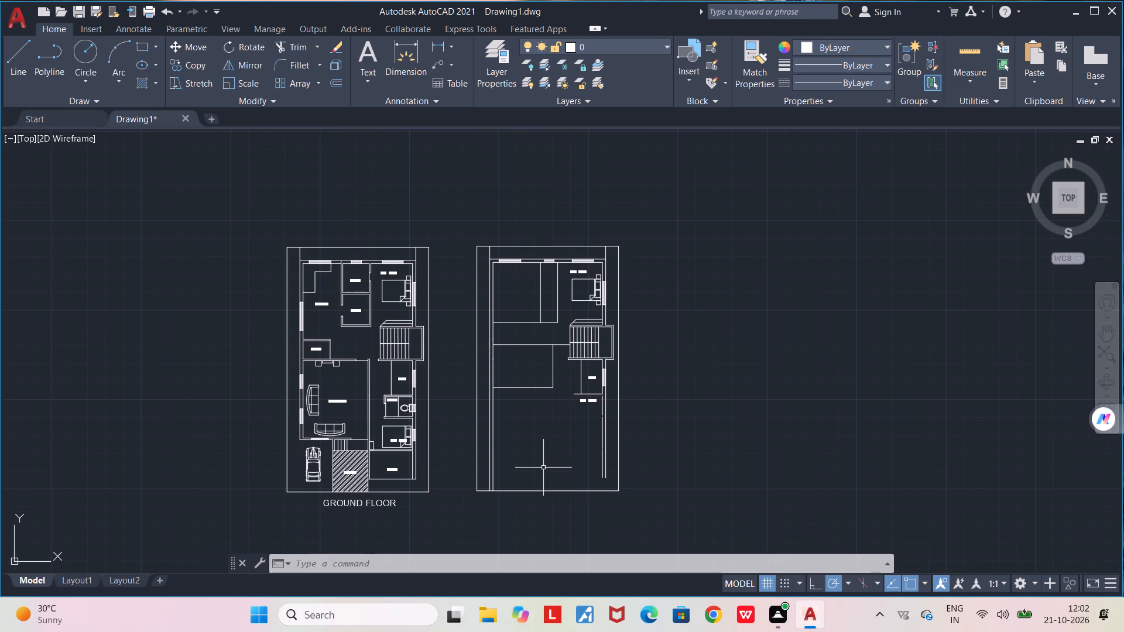
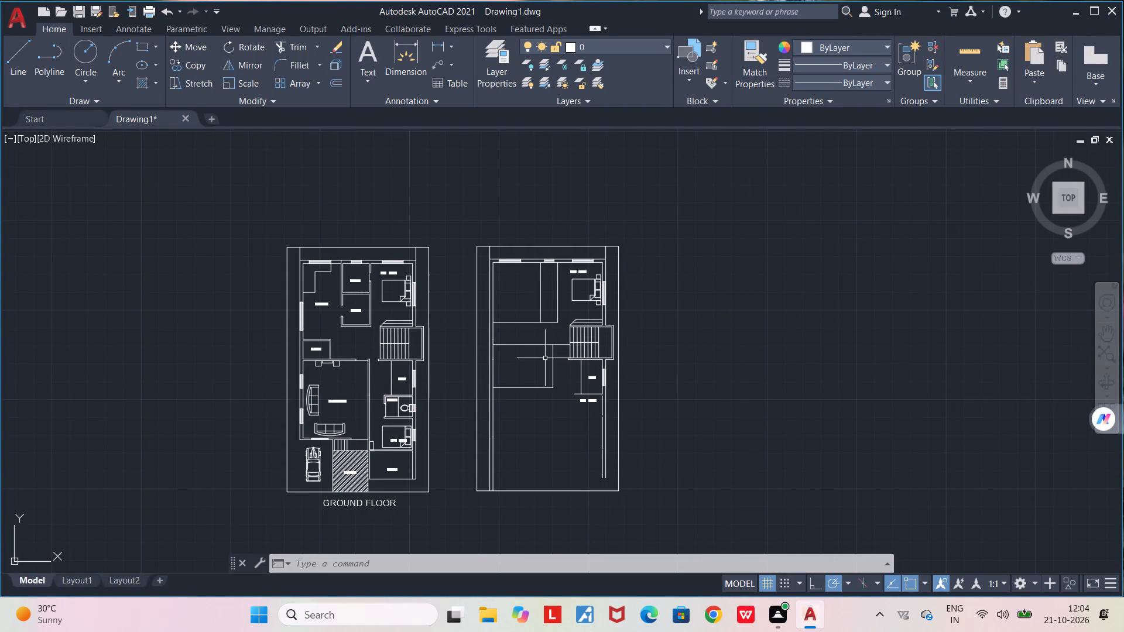
Trim the upper wall line of the second floor's middle west room where it runs past the room toward the staircase.
scroll(585, 315, "up", 2)
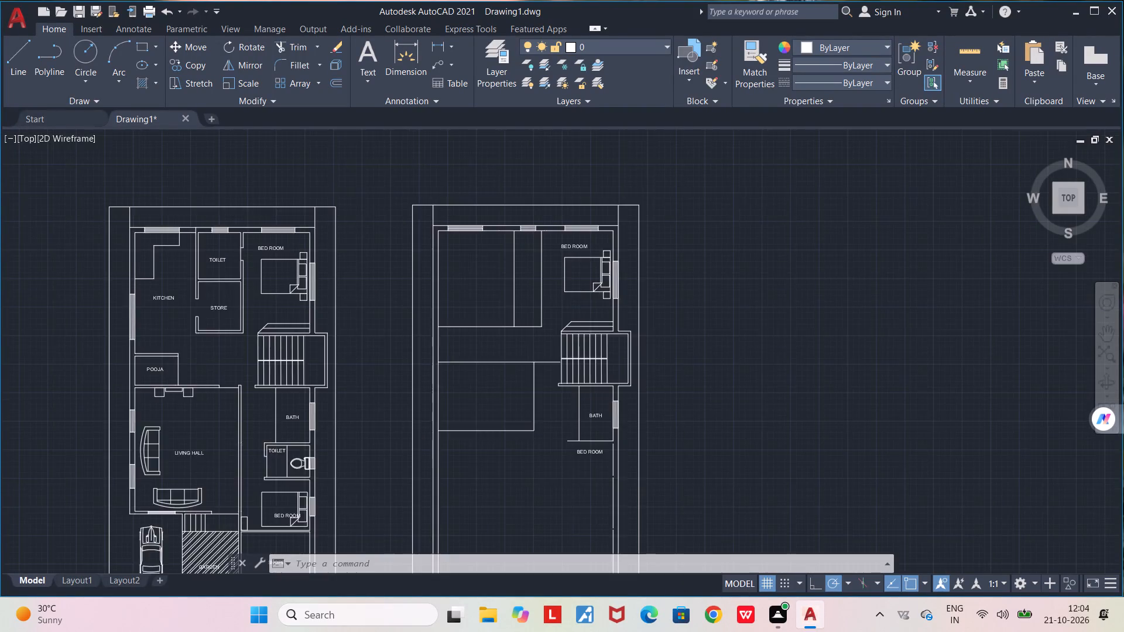
middle_click_drag(553, 296, 669, 273)
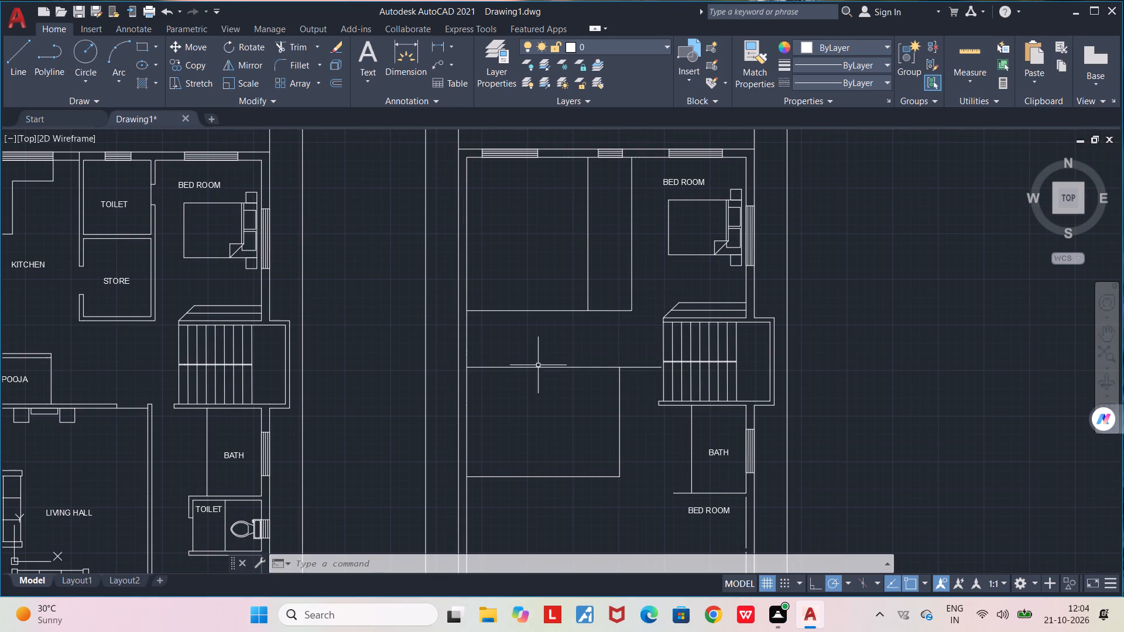
scroll(594, 316, "up", 2)
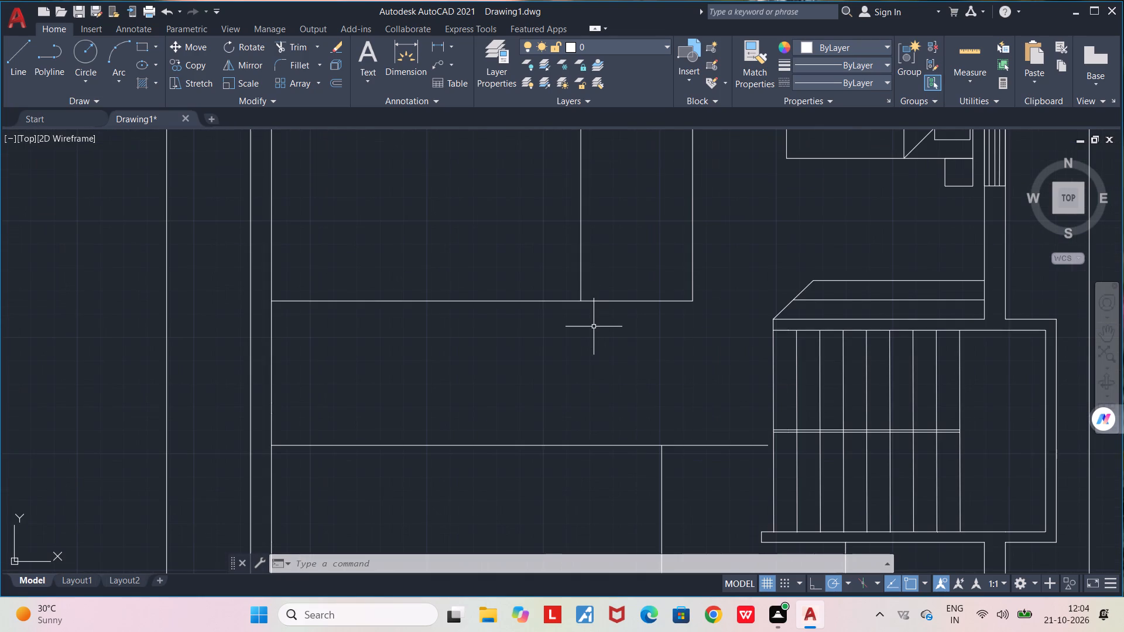
type("TR")
key("Return")
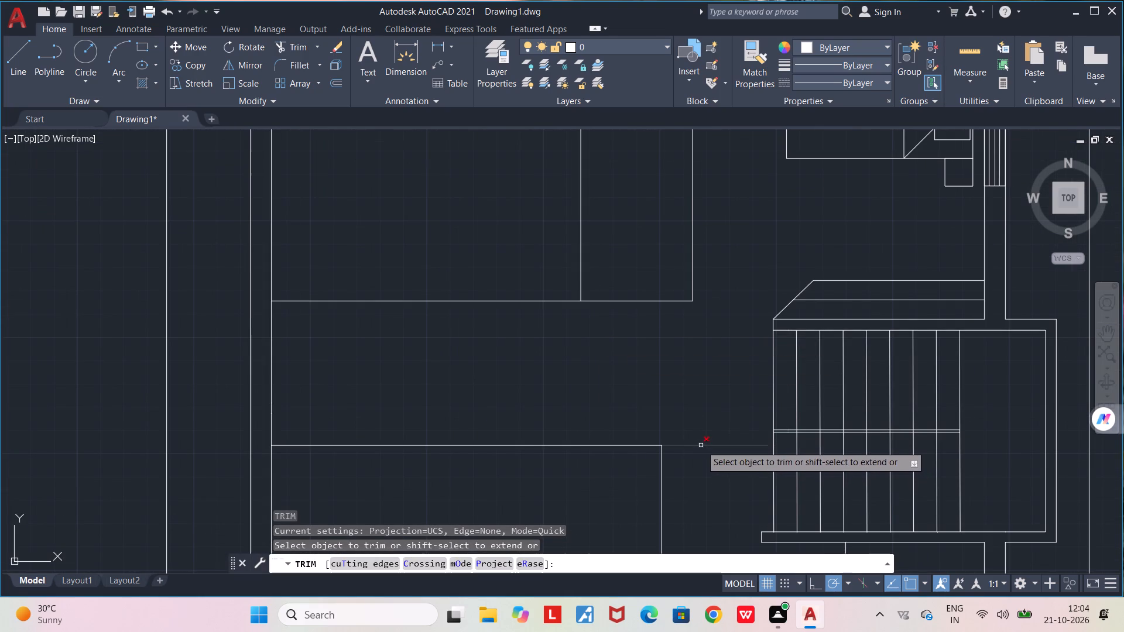
left_click(701, 445)
middle_click_drag(682, 468, 700, 307)
scroll(700, 307, "down", 1)
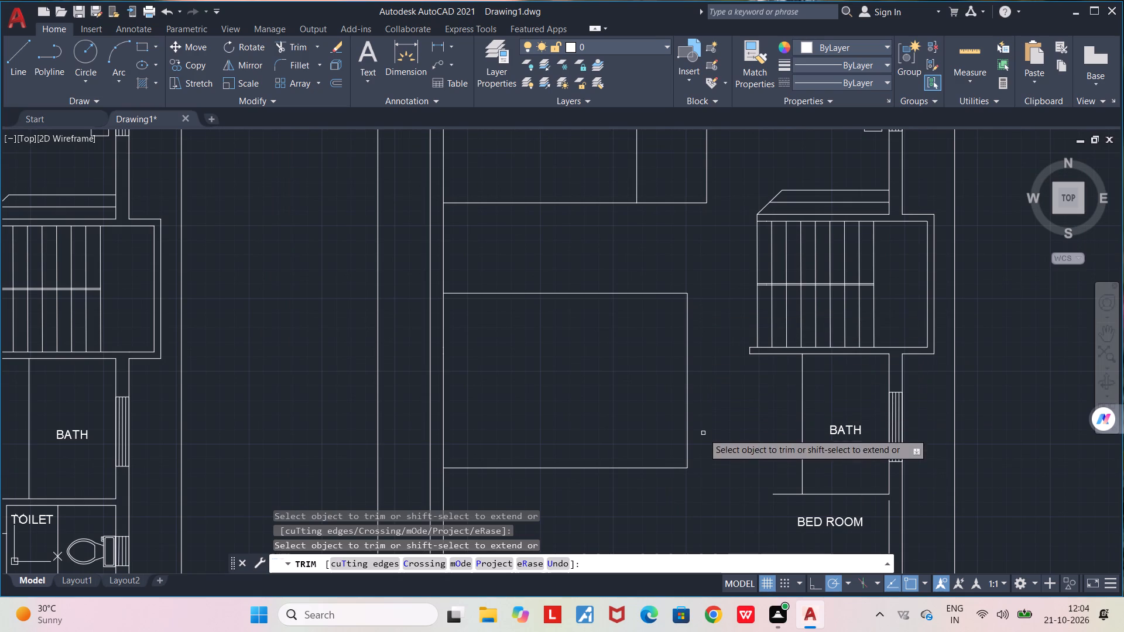
middle_click_drag(702, 435, 720, 261)
key("space")
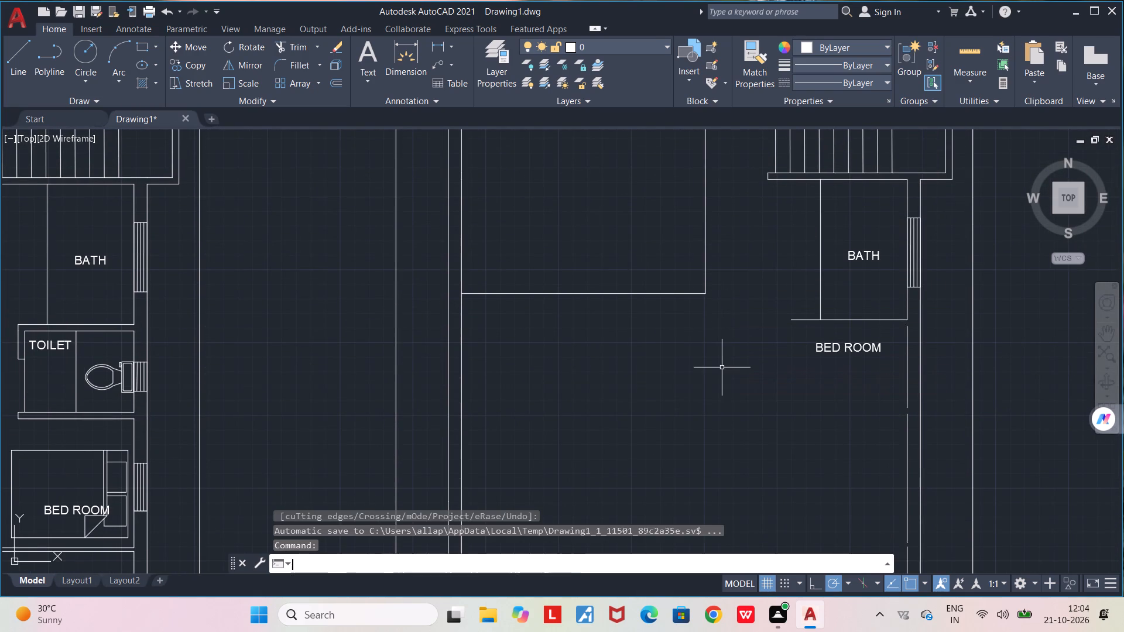
Draw a line about 8'-11" down from near the middle room's lower east corner, continuing about 14'-3" east across the outer wall.
key("l")
key("Return")
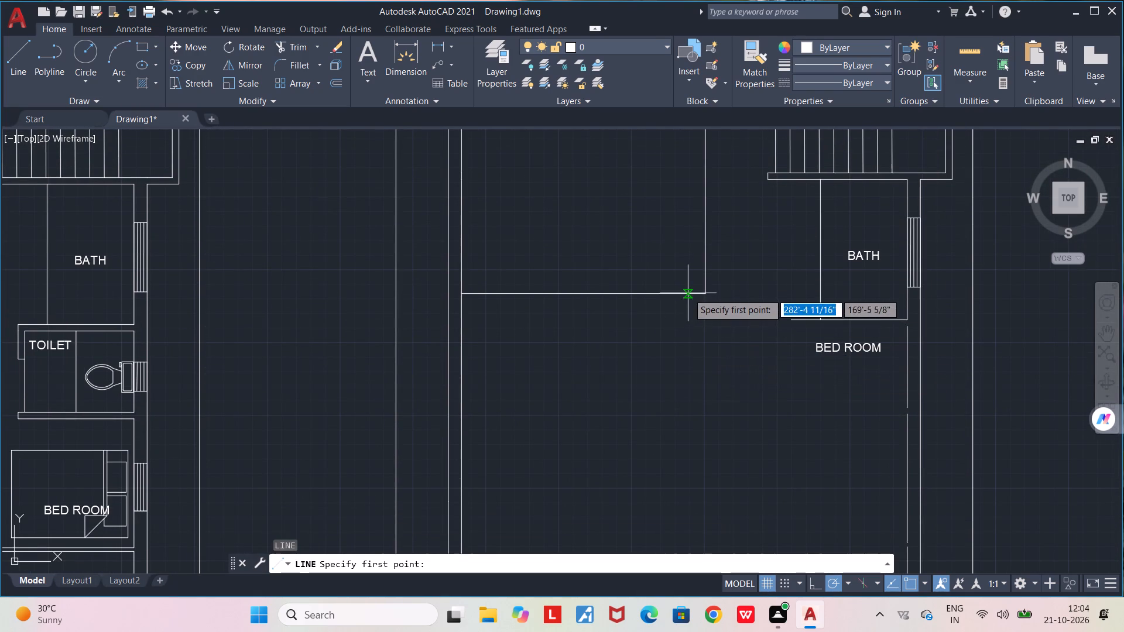
left_click(688, 293)
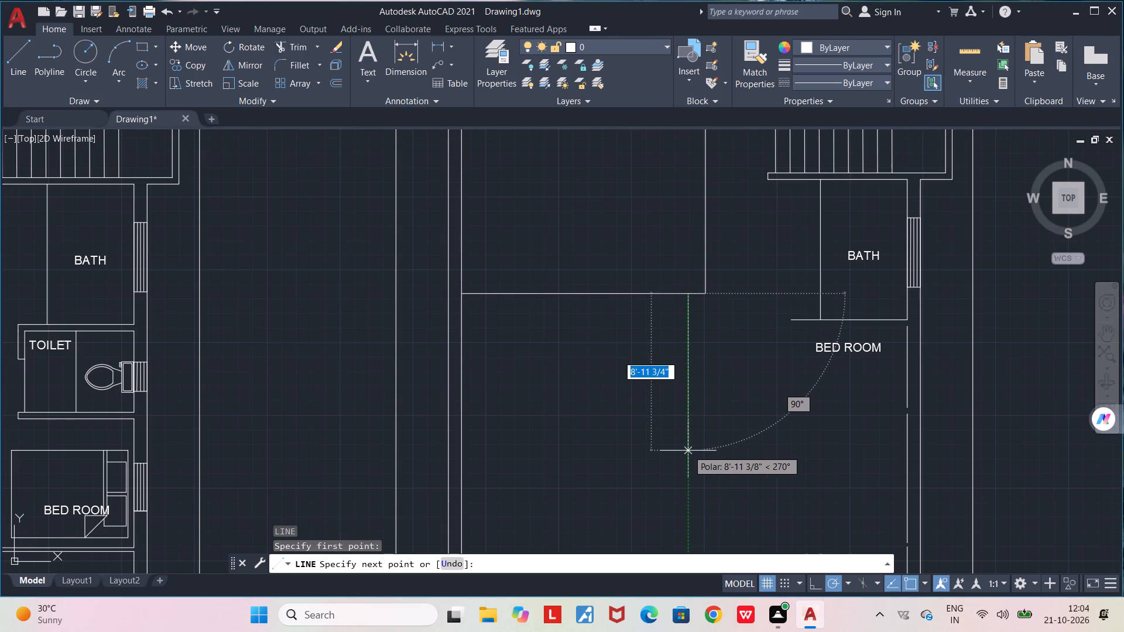
left_click(688, 451)
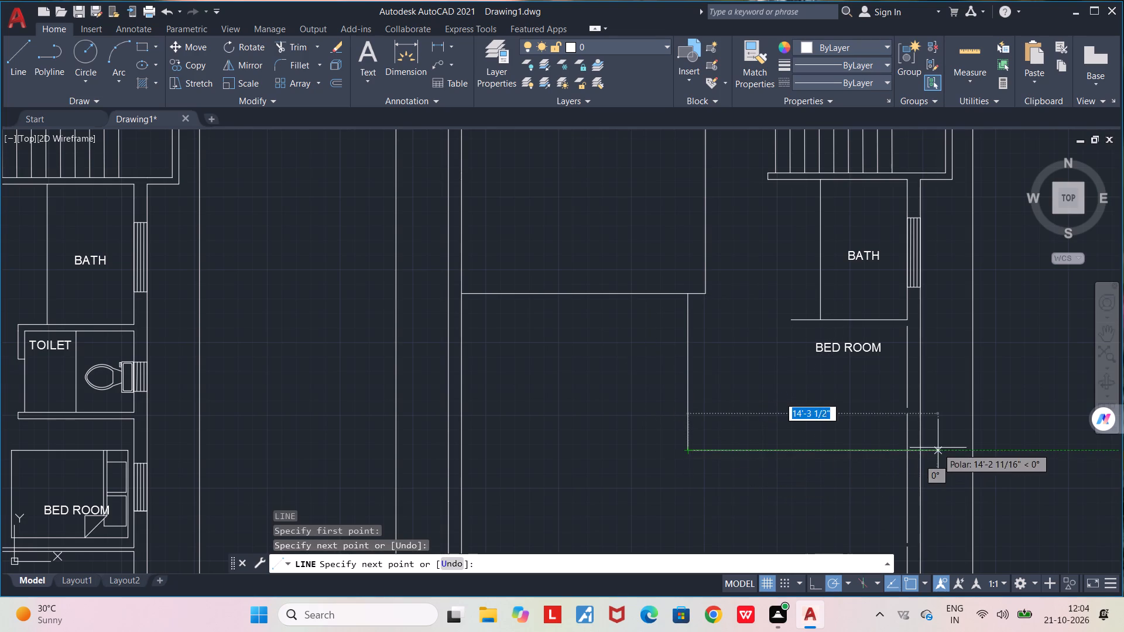
left_click(941, 448)
key("space")
Trim the new line's overshoot beyond the east outer wall and the stub of the bath's lower line past its west wall.
type("TR")
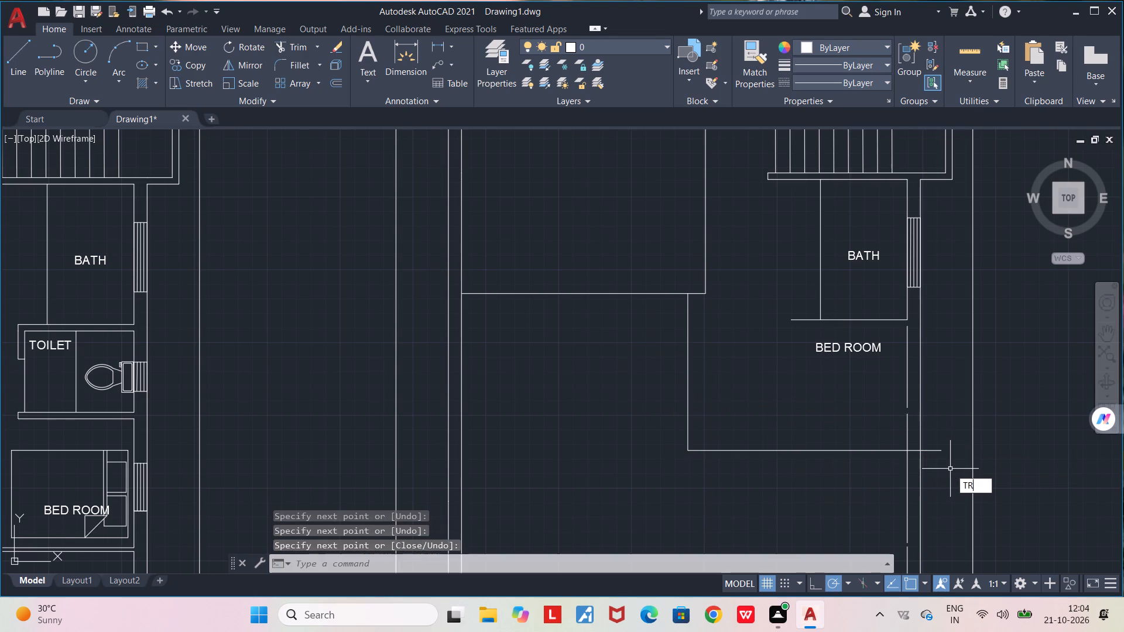
key("Return")
left_click(930, 451)
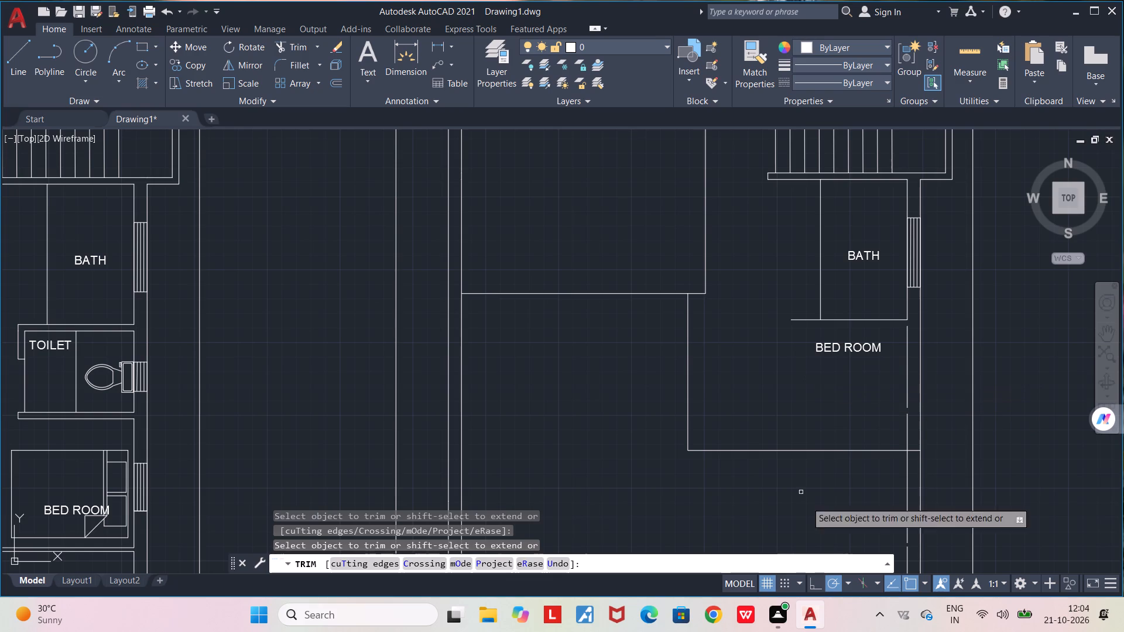
left_click(801, 321)
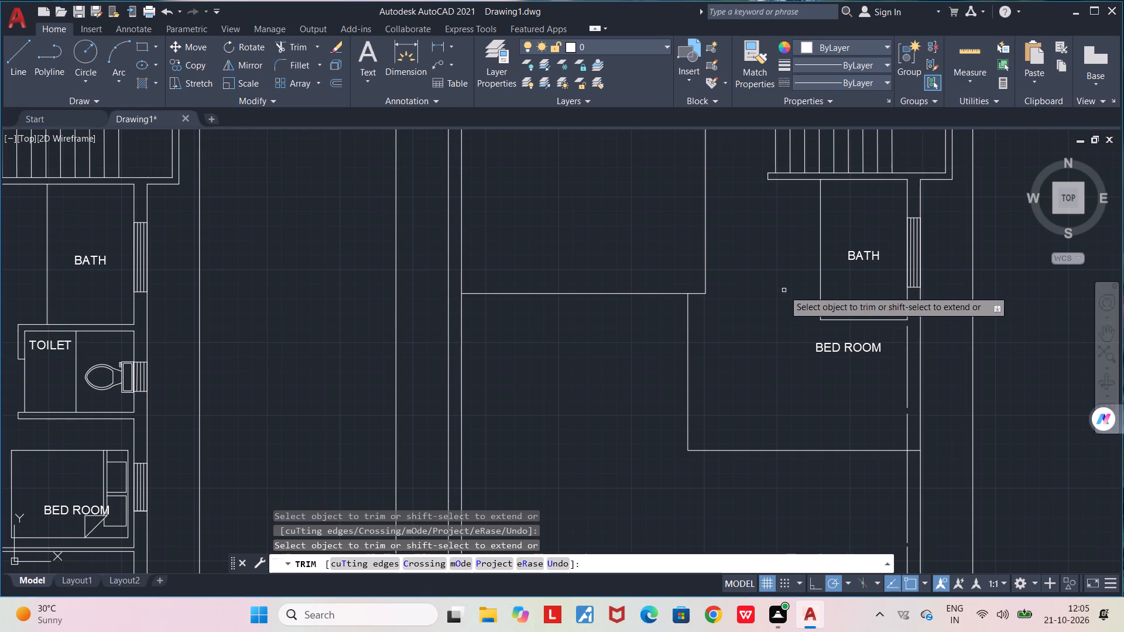
key("space")
Delete the west and lower wall lines of the second floor bath.
middle_click_drag(784, 294, 749, 452)
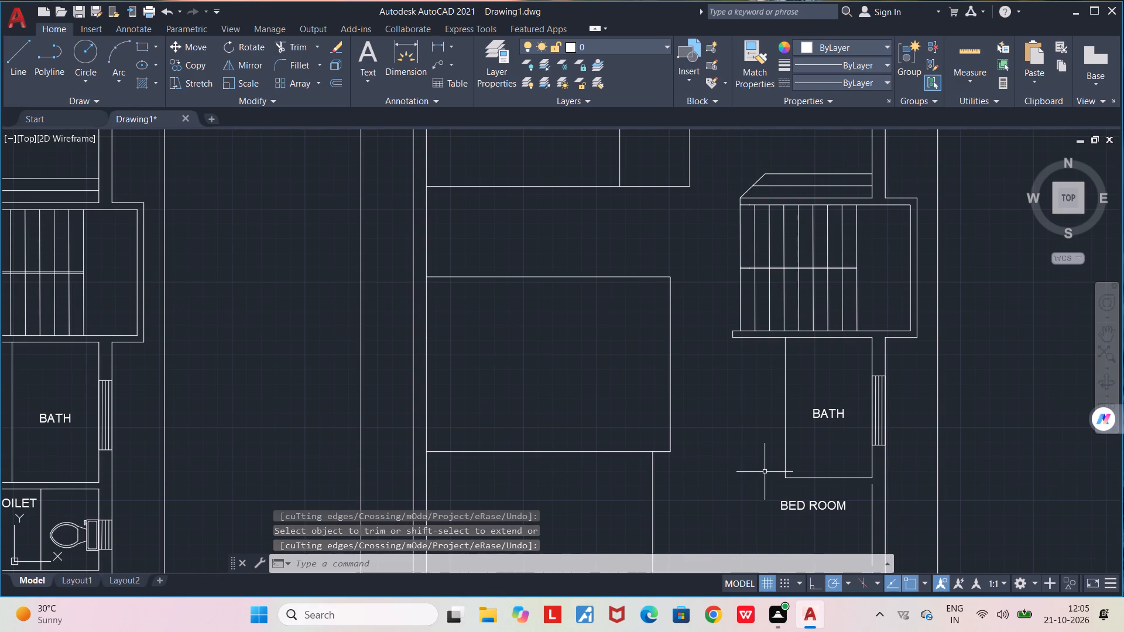
left_click(786, 415)
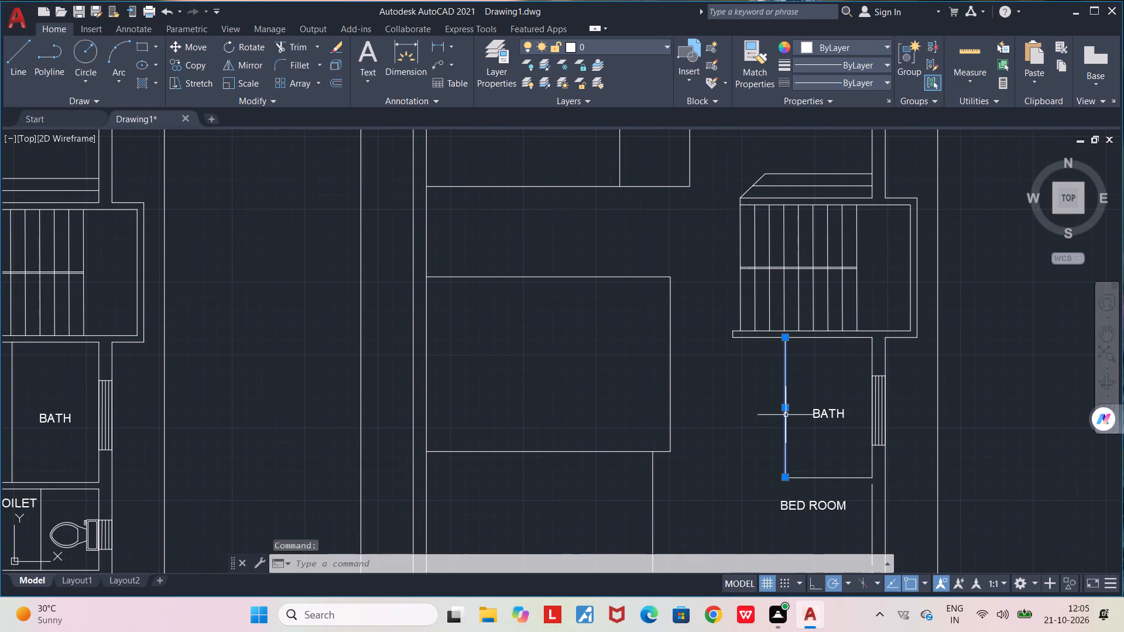
key("Delete")
left_click(815, 479)
key("Delete")
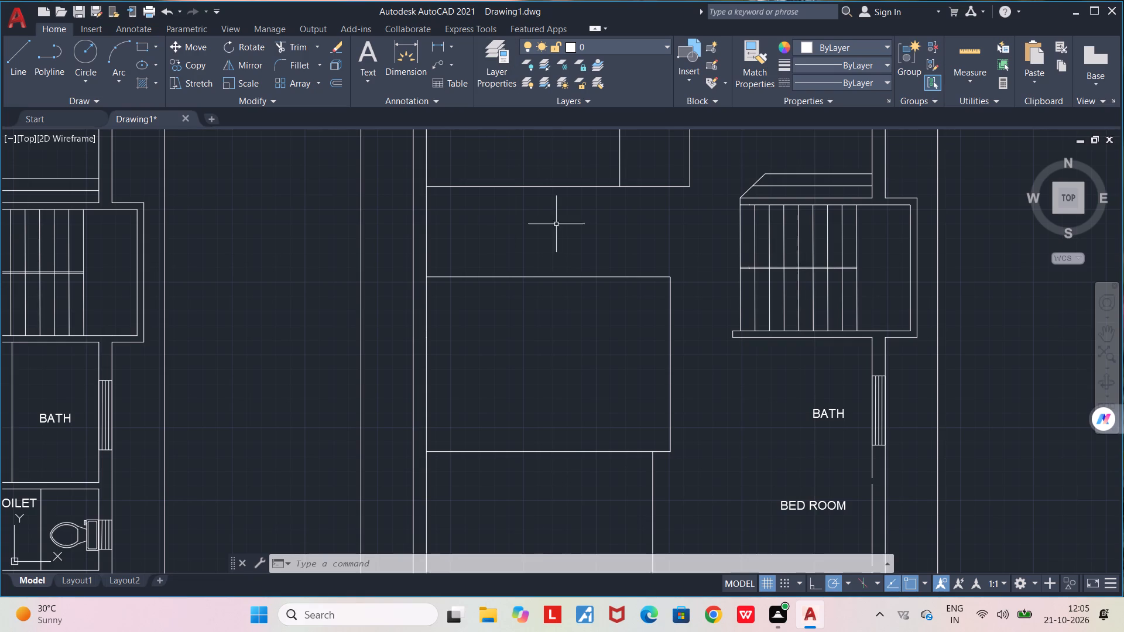
Move the second floor BATH label slightly up and west, closer to the staircase.
left_click(832, 415)
scroll(832, 415, "up", 3)
scroll(812, 411, "down", 1)
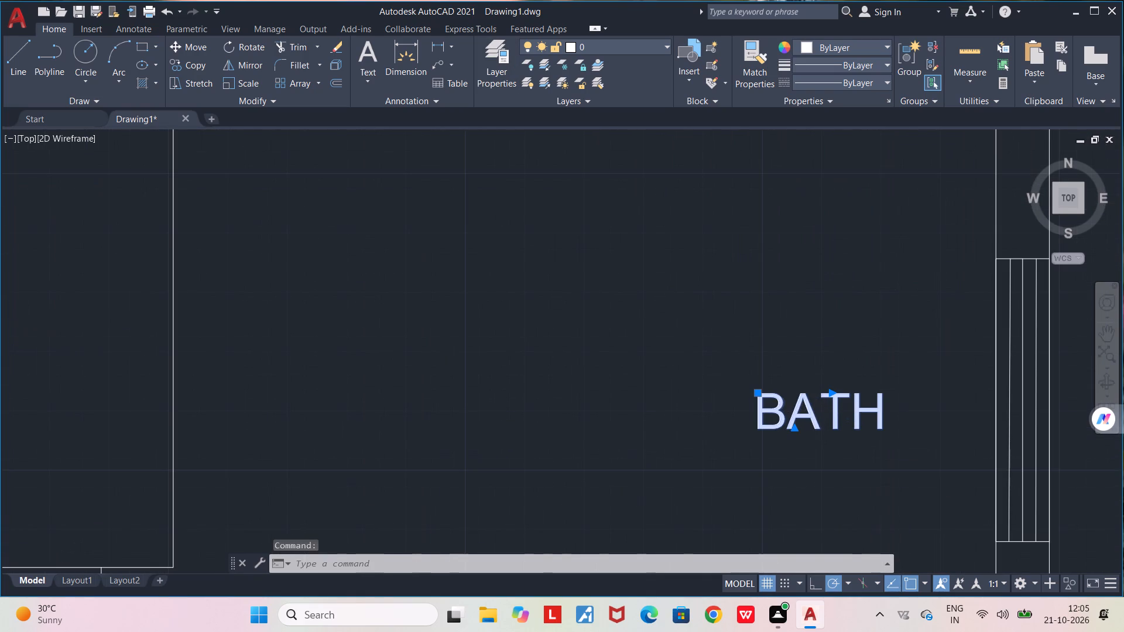
left_click_drag(810, 411, 782, 331)
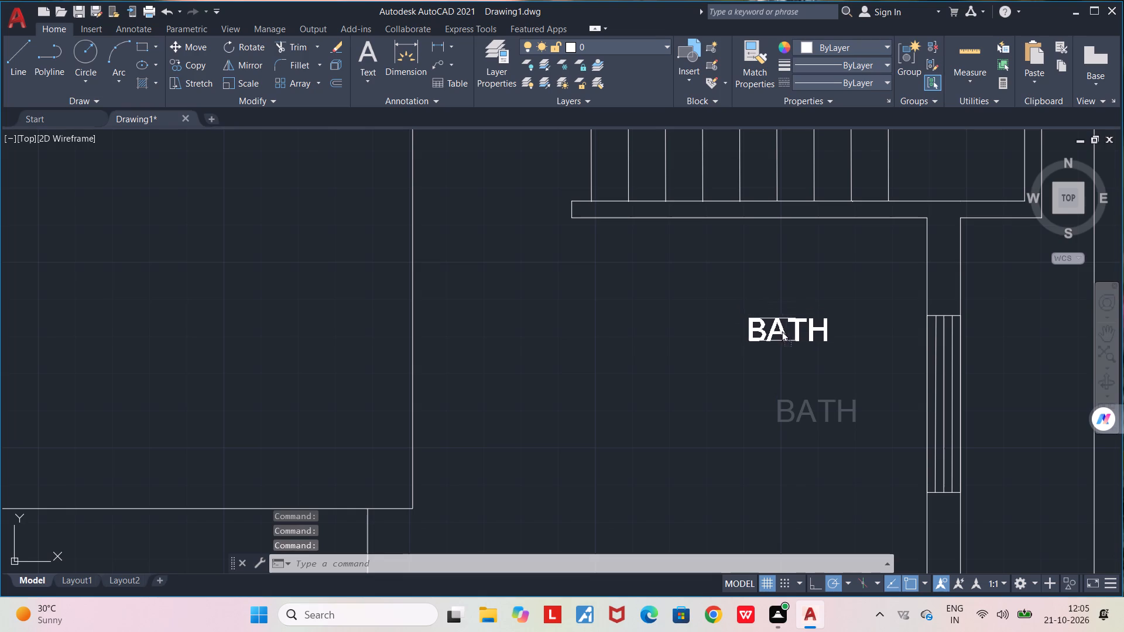
left_click_drag(782, 331, 782, 331)
Erase the window in the east outer wall beside the second floor BATH label.
middle_click_drag(843, 390, 718, 366)
left_click(765, 270)
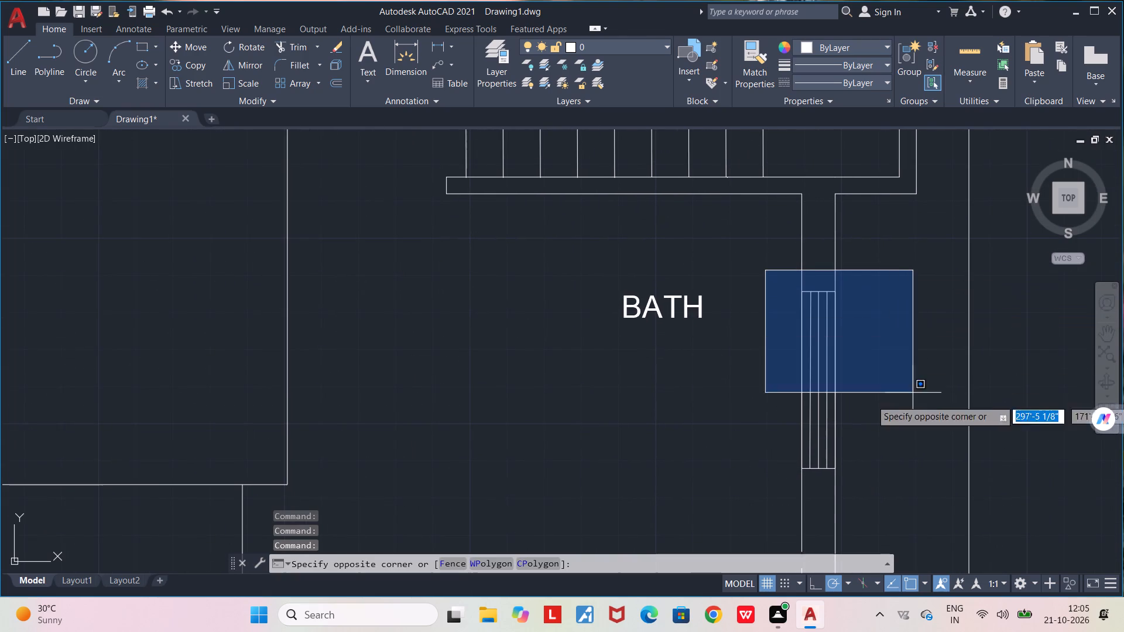
left_click(909, 482)
key("Delete")
Close the gap in the east outer wall's inner line just above the lower BED ROOM label with a short line.
scroll(903, 440, "down", 2)
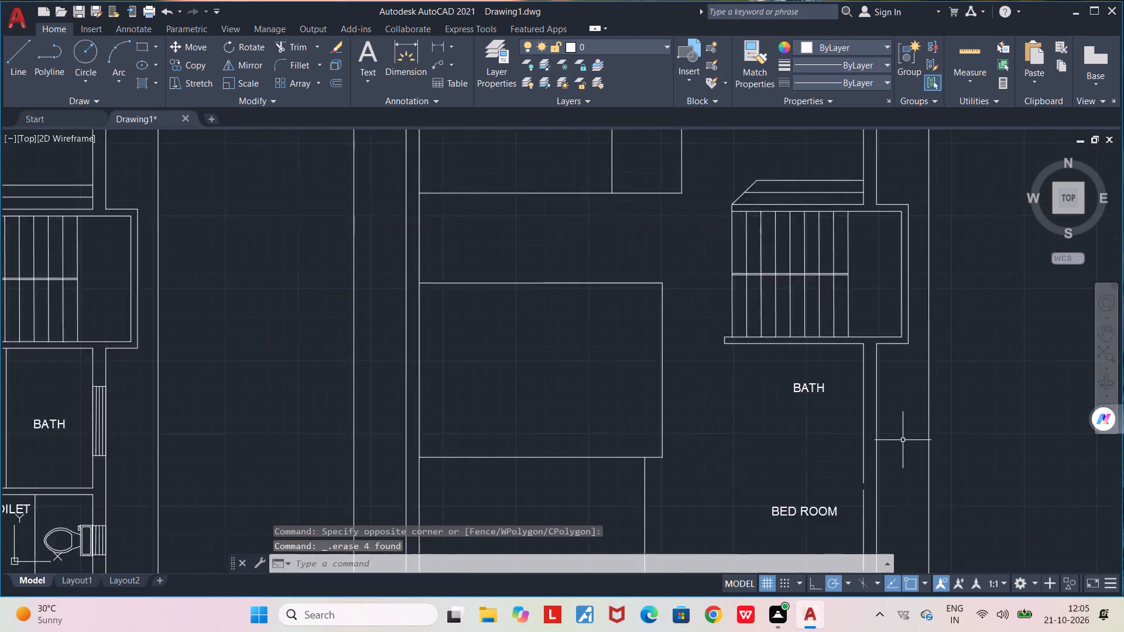
scroll(903, 440, "down", 1)
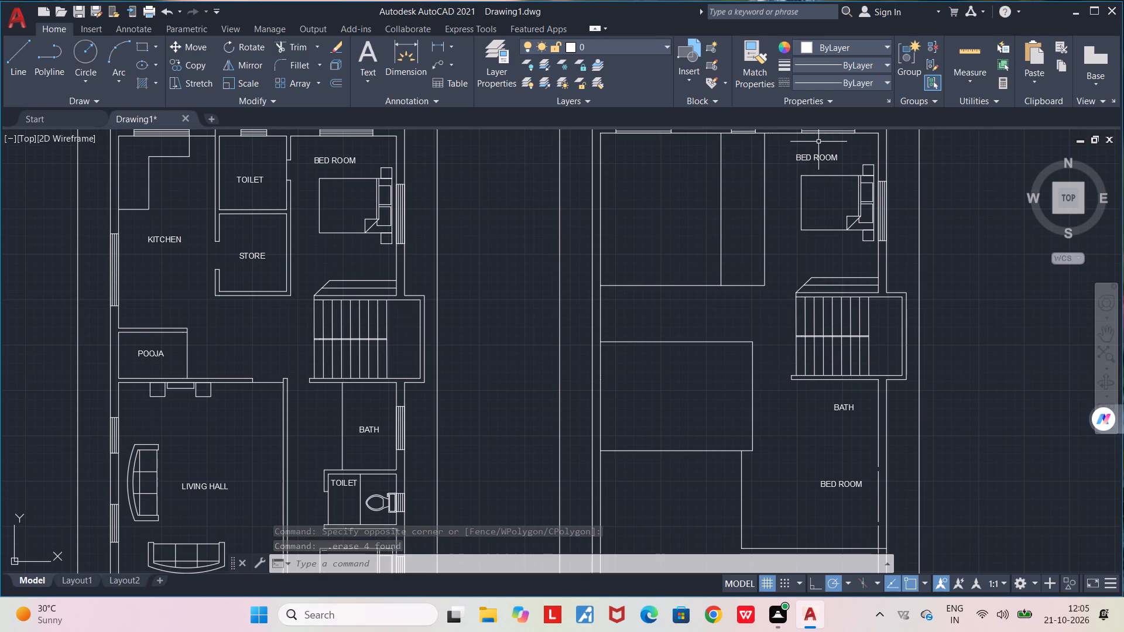
middle_click_drag(867, 441, 849, 431)
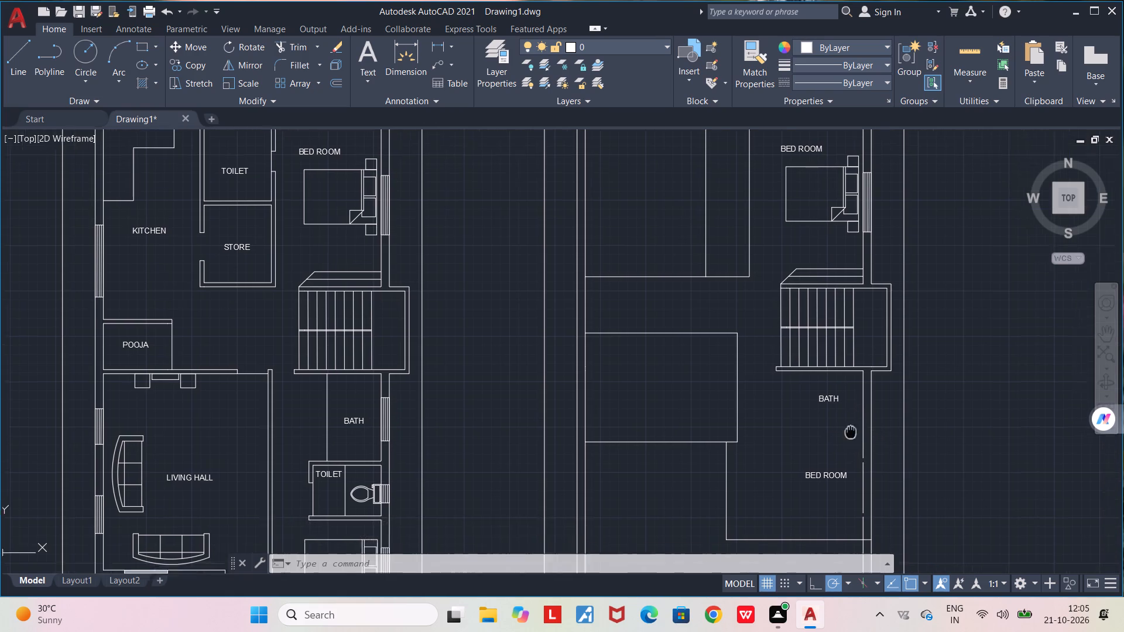
middle_click_drag(849, 431, 714, 357)
scroll(745, 449, "up", 1)
key("l")
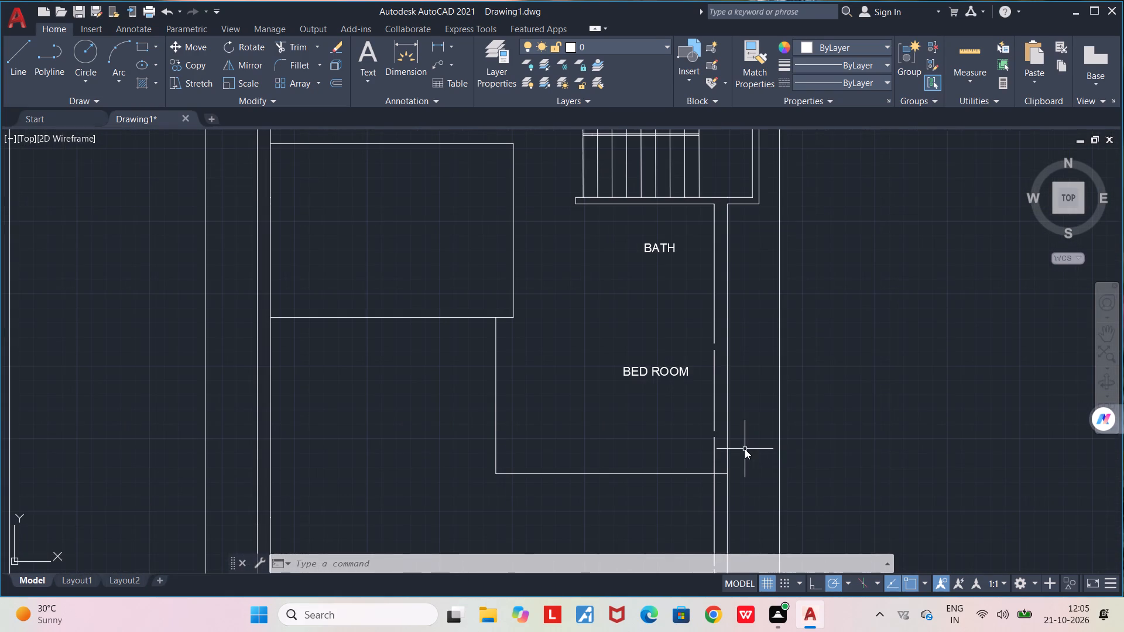
key("Return")
scroll(714, 352, "up", 5)
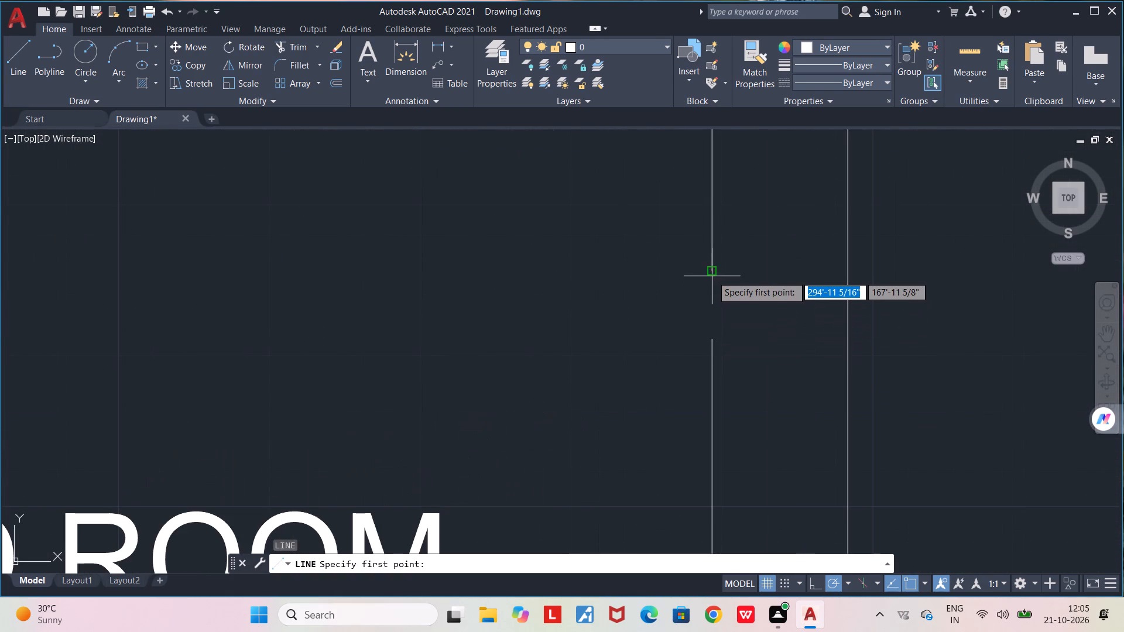
left_click(713, 271)
left_click(712, 336)
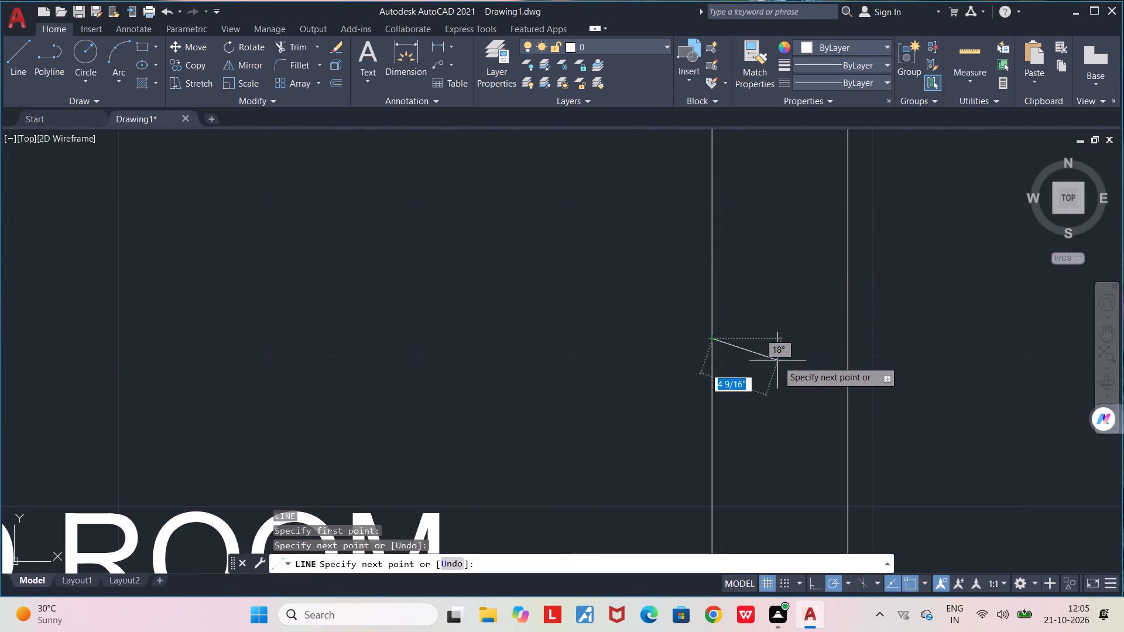
key("space")
Close the gap in the east wall's inner line below the lower BED ROOM label with a 4 1/2" line.
key("space")
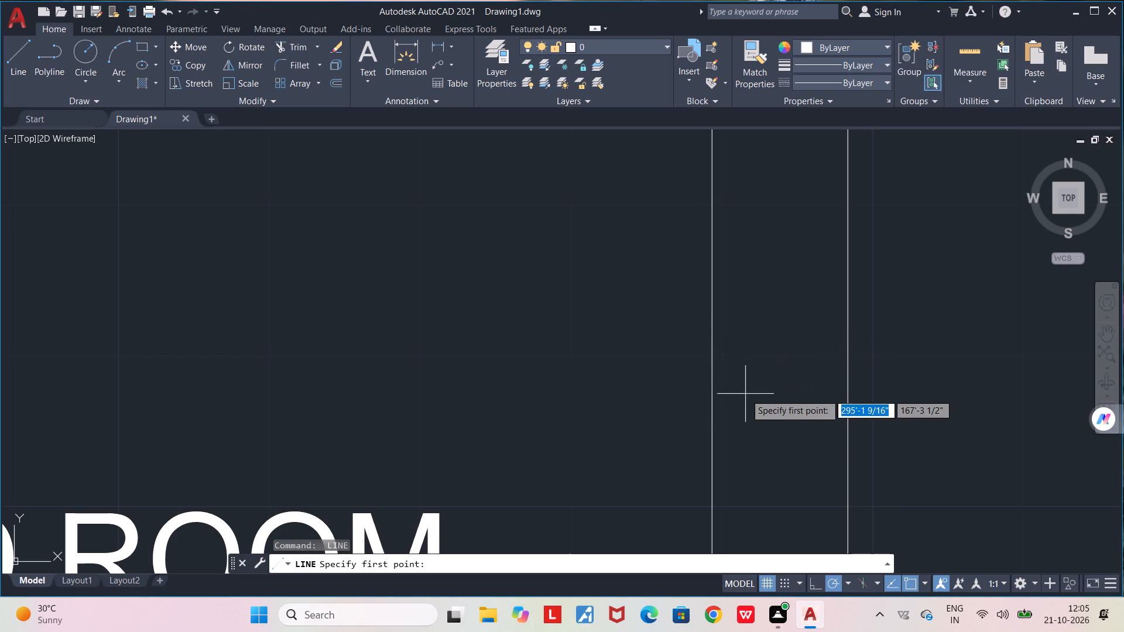
middle_click_drag(737, 425, 721, 198)
scroll(721, 198, "down", 1)
scroll(737, 358, "down", 3)
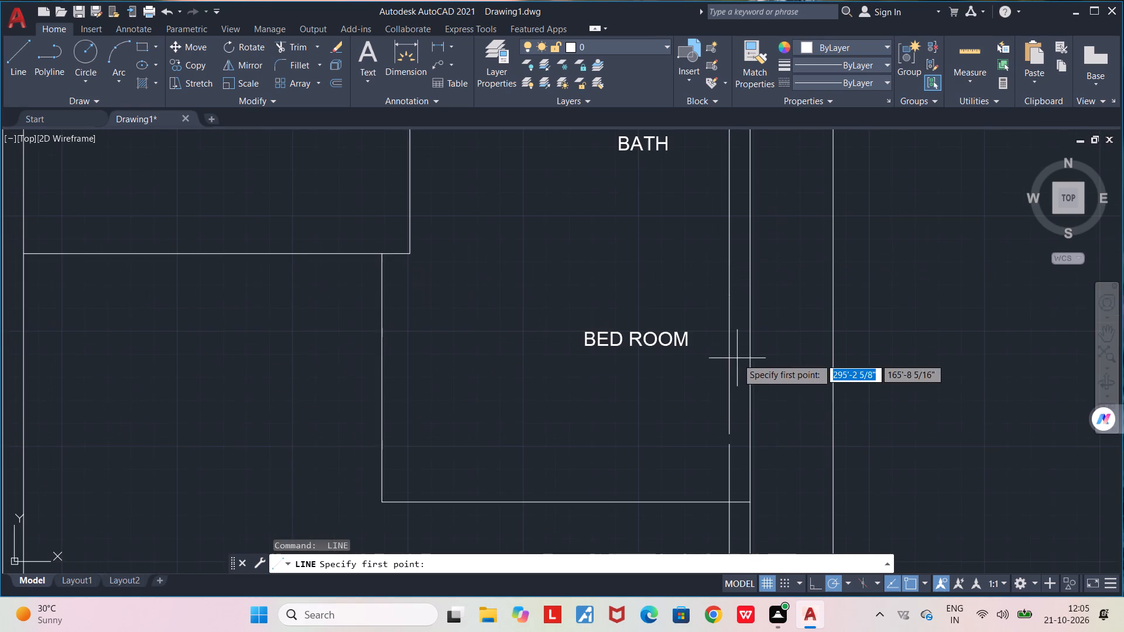
scroll(739, 453, "up", 4)
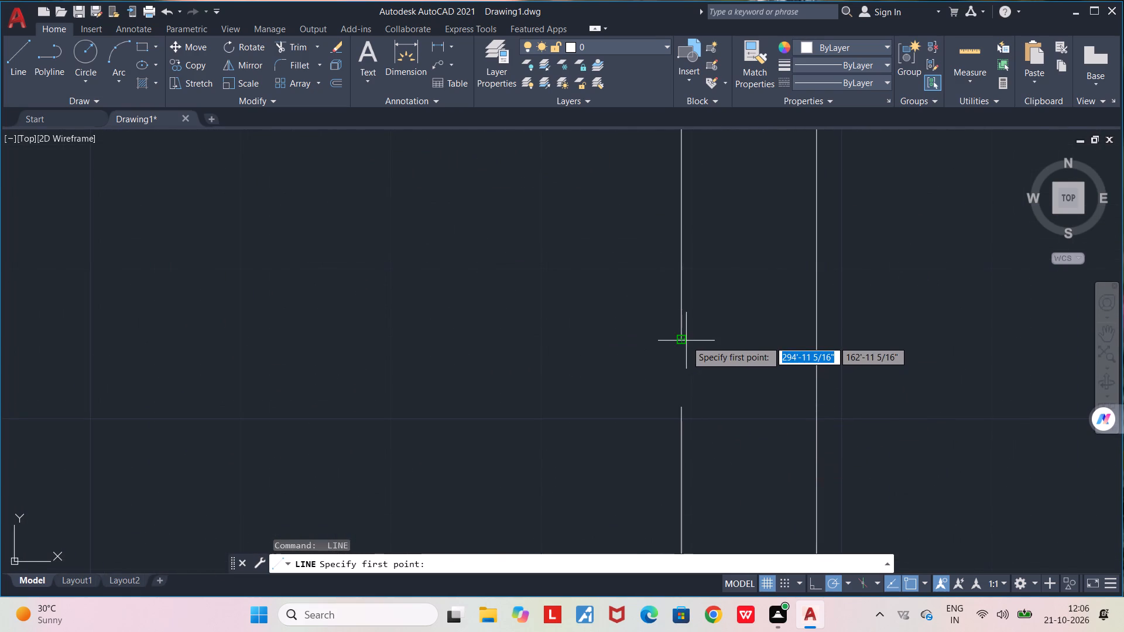
left_click(684, 341)
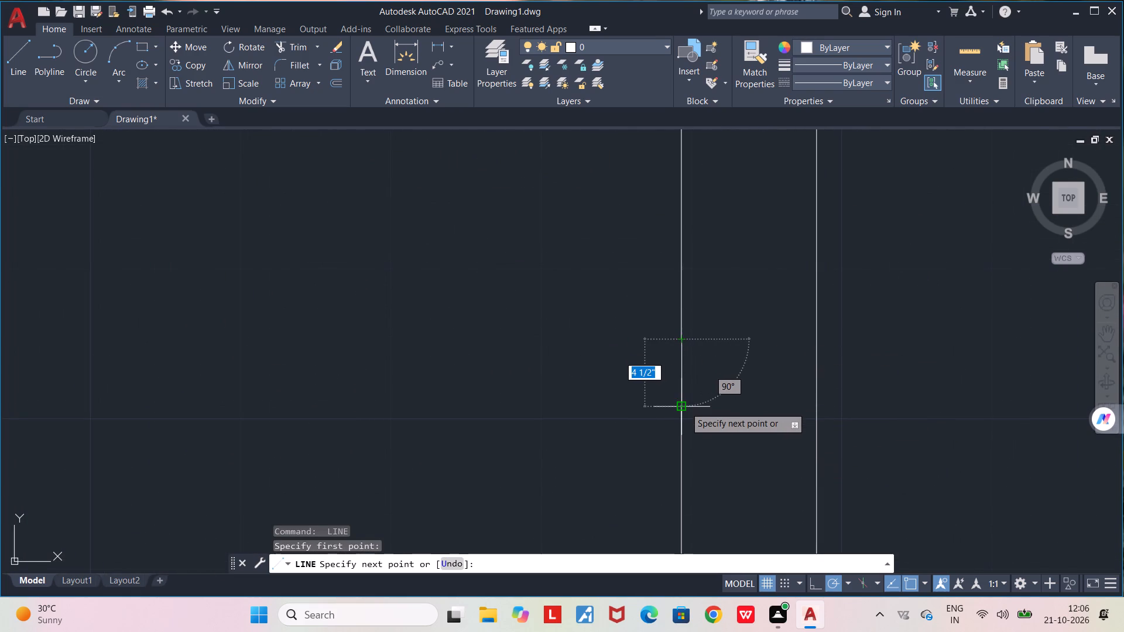
left_click(684, 407)
key("space")
Close the remaining gap in the east wall's inner line, south of the lower bedroom's bottom wall, with a short line.
key("space")
middle_click_drag(714, 419, 709, 194)
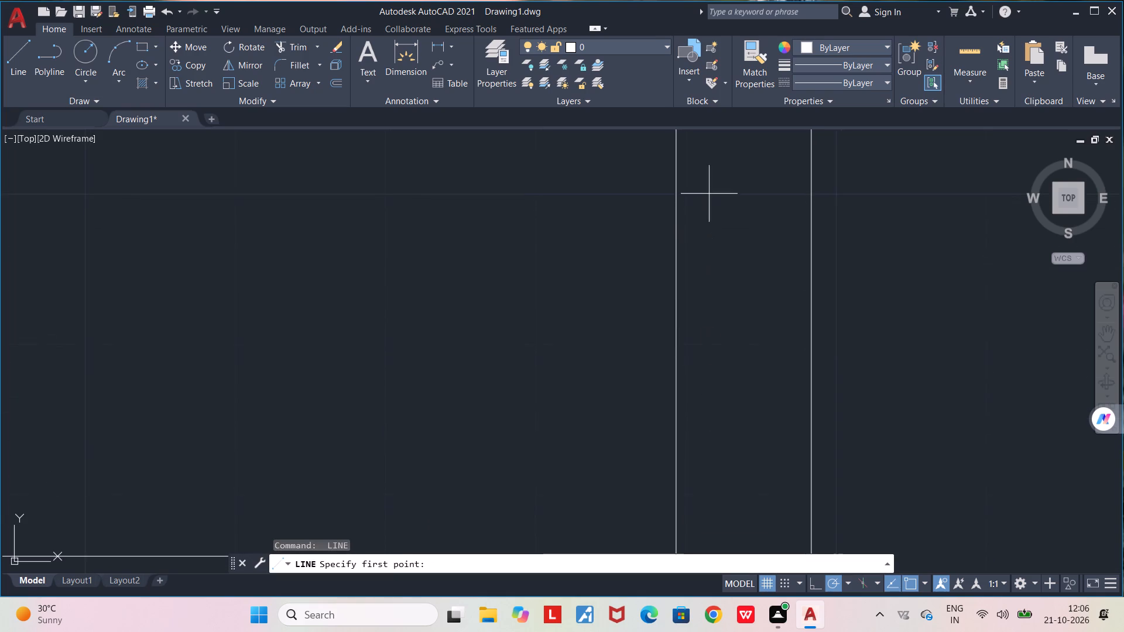
scroll(709, 194, "down", 3)
middle_click_drag(721, 407, 702, 189)
scroll(676, 298, "up", 1)
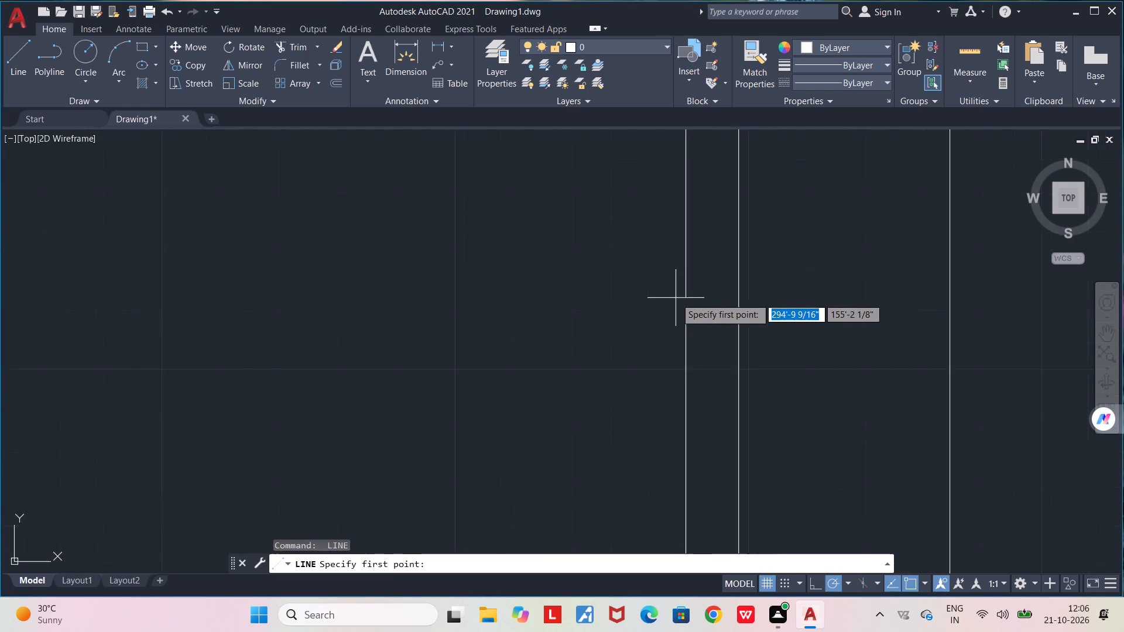
scroll(676, 298, "up", 2)
left_click(701, 297)
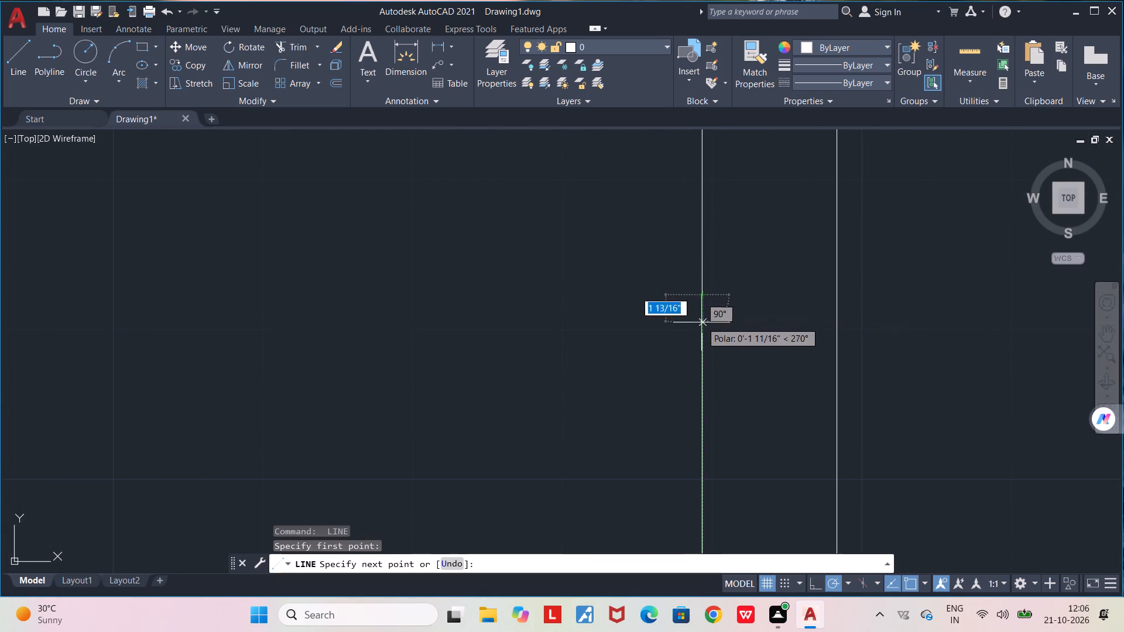
left_click(702, 331)
key("space")
Extend both lines of the second floor's east outer wall about 4' south, past the plot's bottom boundary.
key("space")
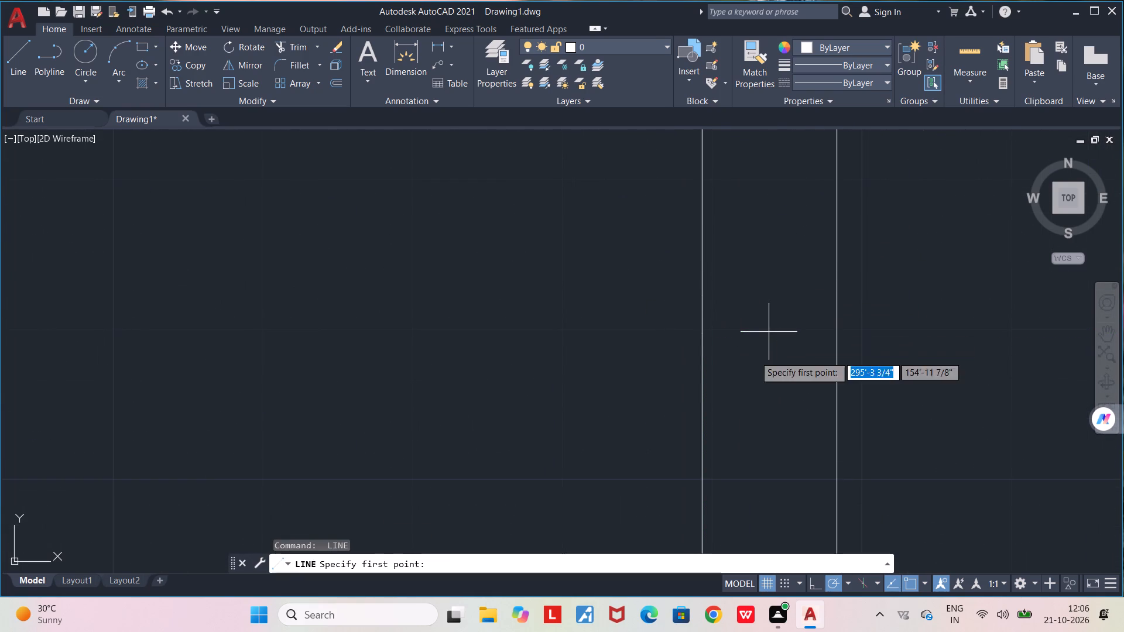
middle_click_drag(753, 356, 729, 140)
scroll(729, 140, "down", 3)
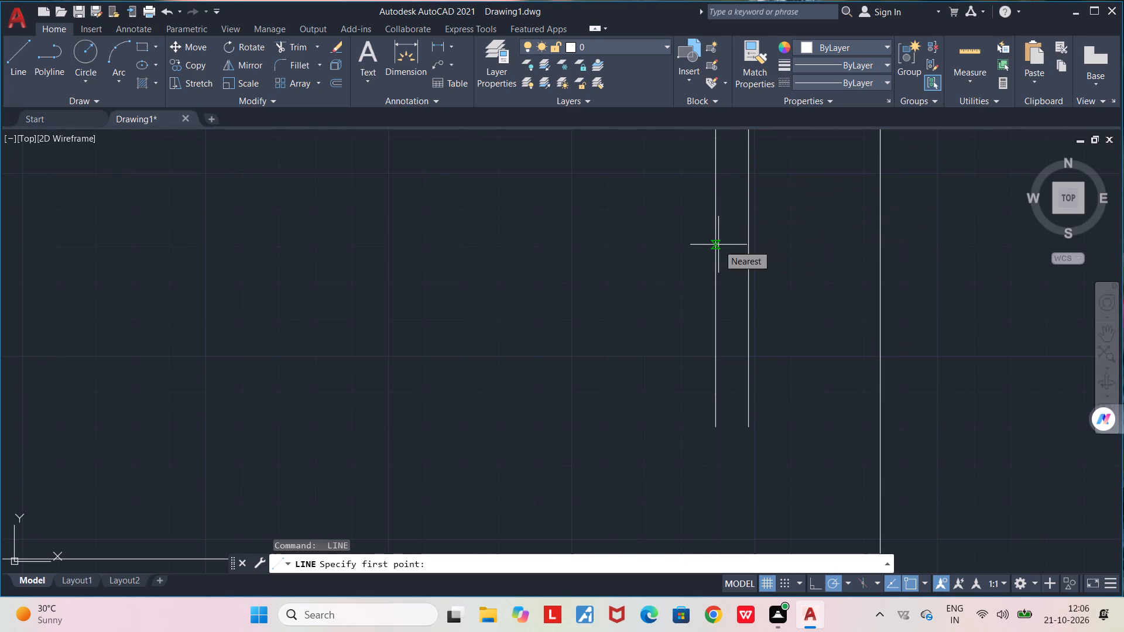
scroll(734, 393, "down", 5)
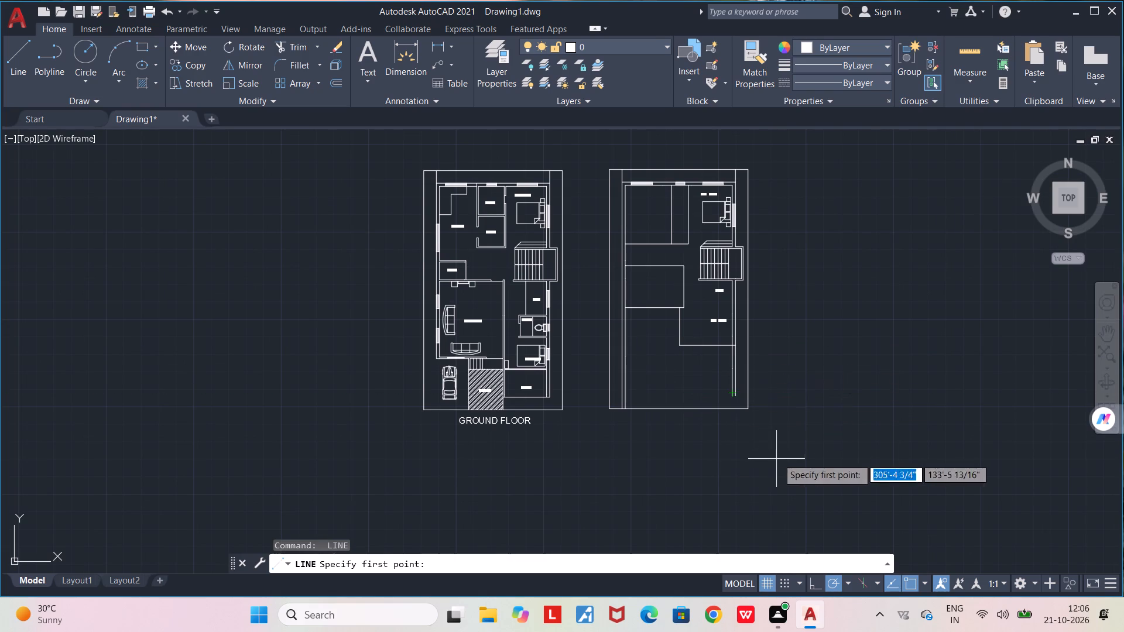
scroll(743, 411, "up", 4)
left_click(696, 326)
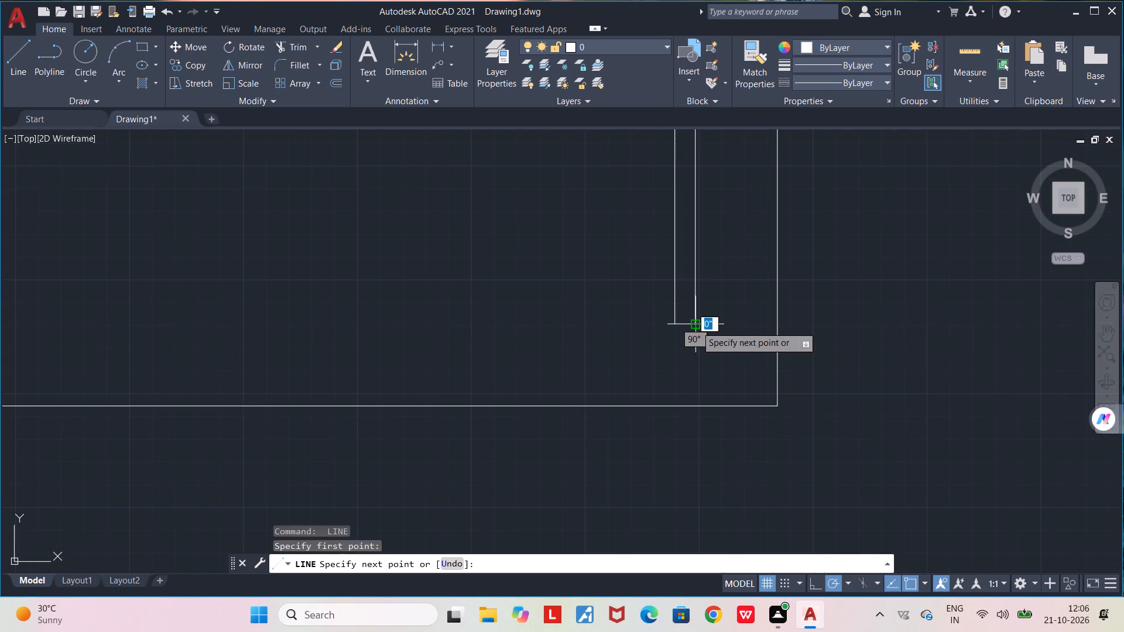
left_click(698, 436)
key("space")
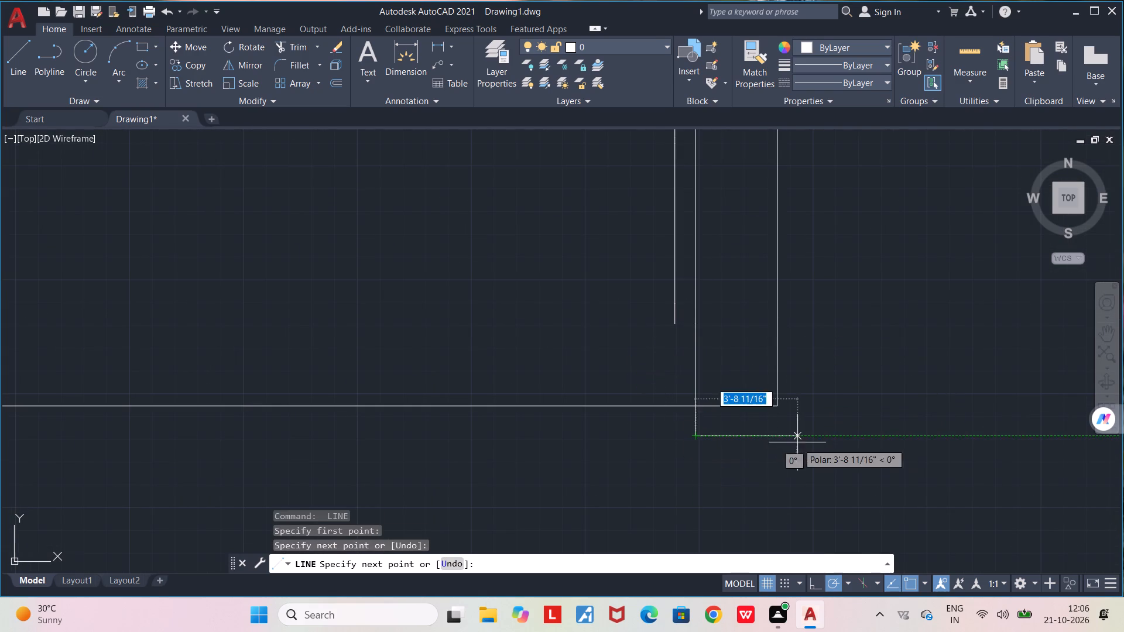
key("space")
left_click(670, 327)
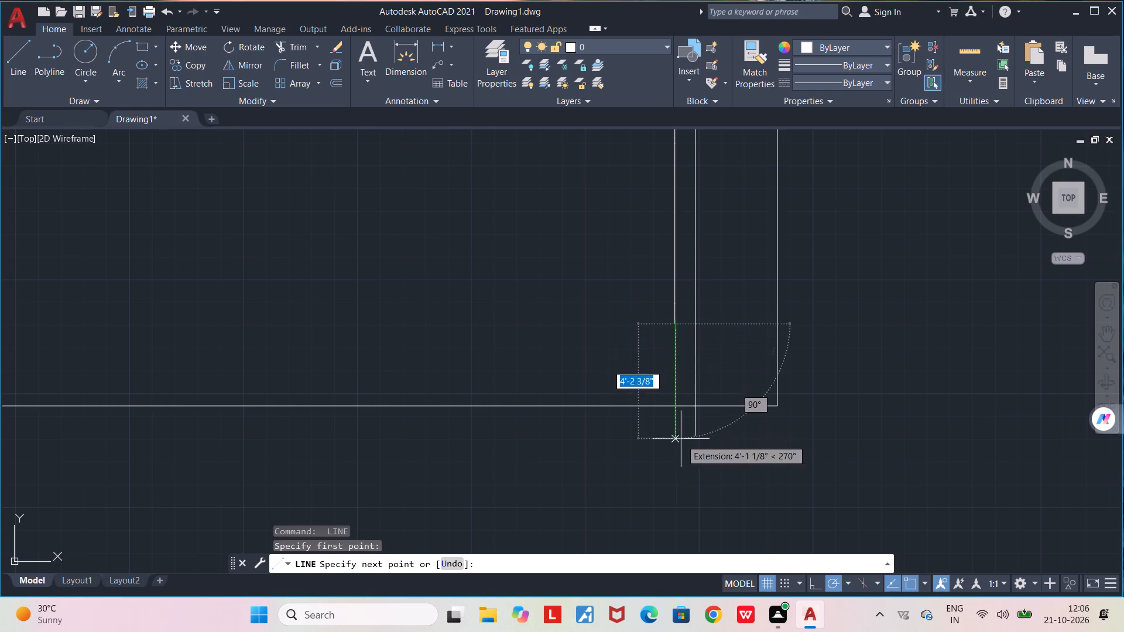
left_click(681, 441)
key("space")
Trim the ends of the two east wall lines that overshoot the plot's bottom boundary.
key("space")
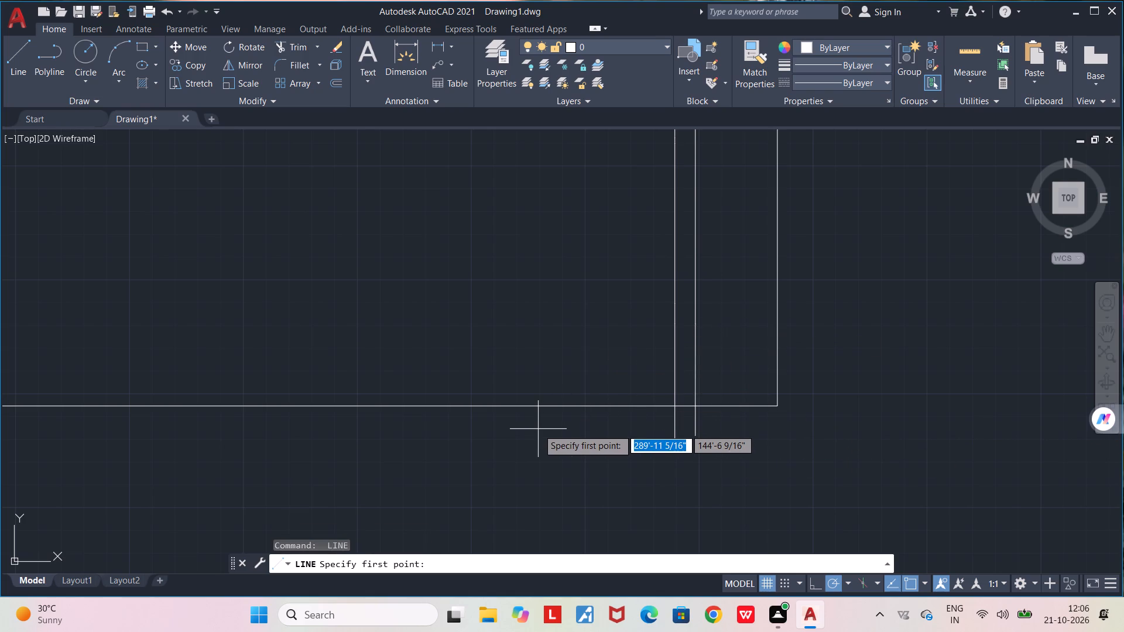
type("TR")
key("Return")
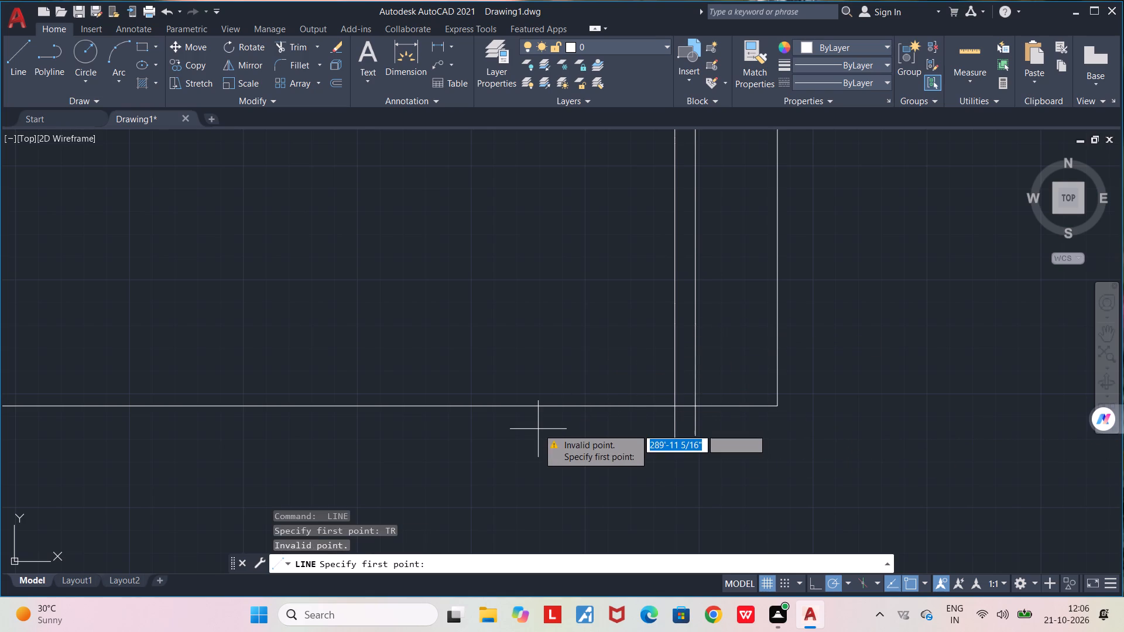
key("Escape")
type("TR")
key("Return")
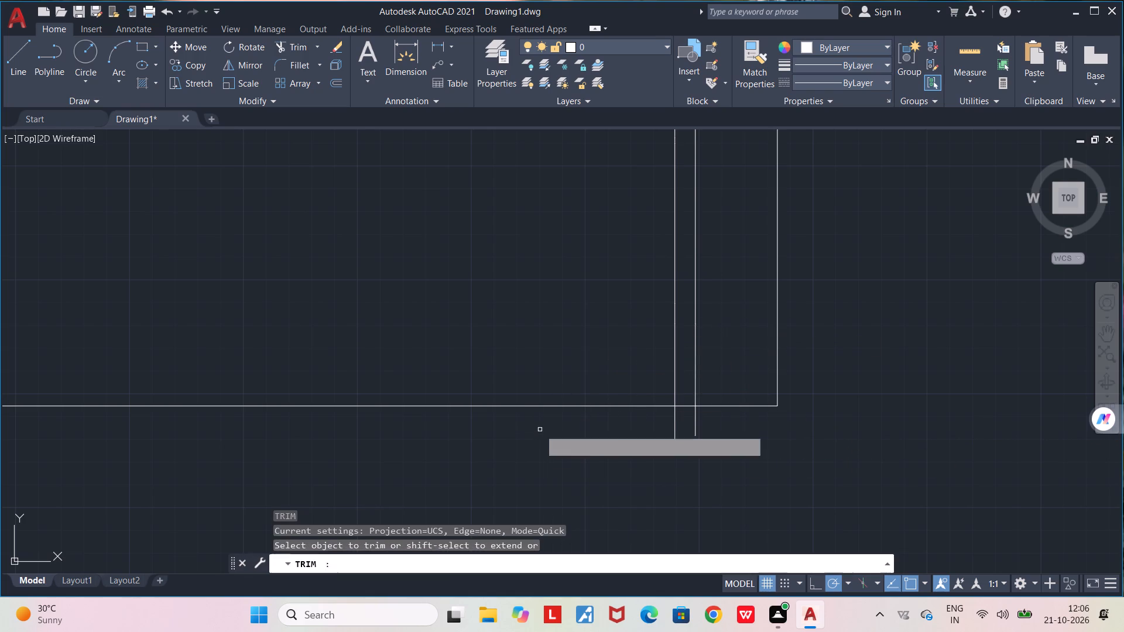
left_click_drag(663, 433, 718, 427)
Trim the lower bedroom's bottom wall line back to the east wall's inner line.
scroll(716, 428, "down", 3)
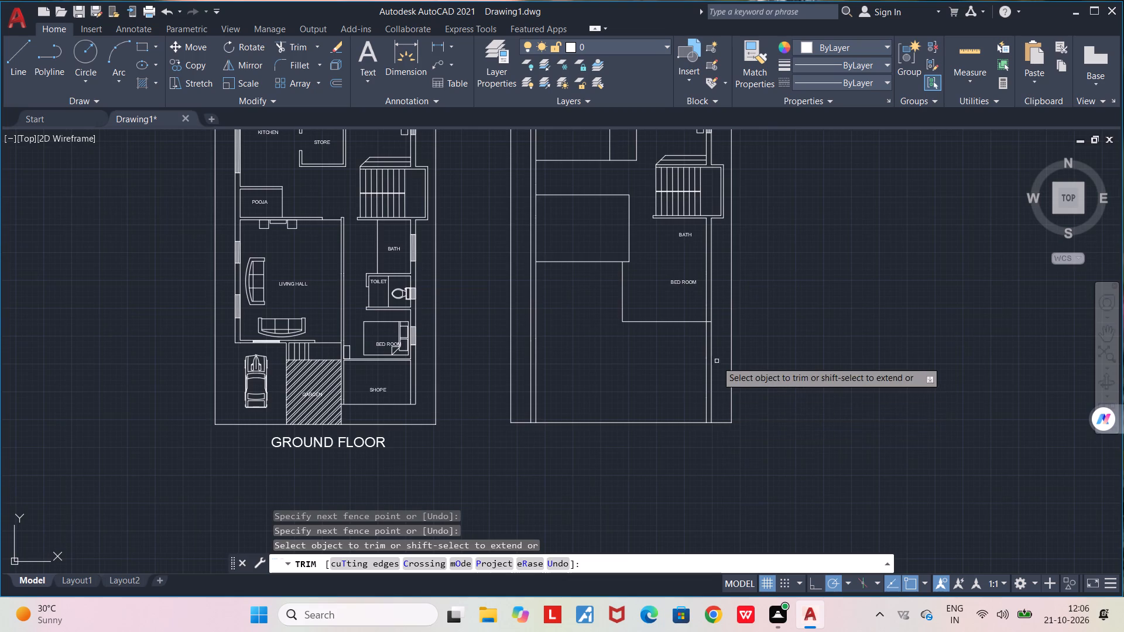
scroll(712, 329, "up", 5)
left_click(678, 249)
scroll(690, 266, "down", 5)
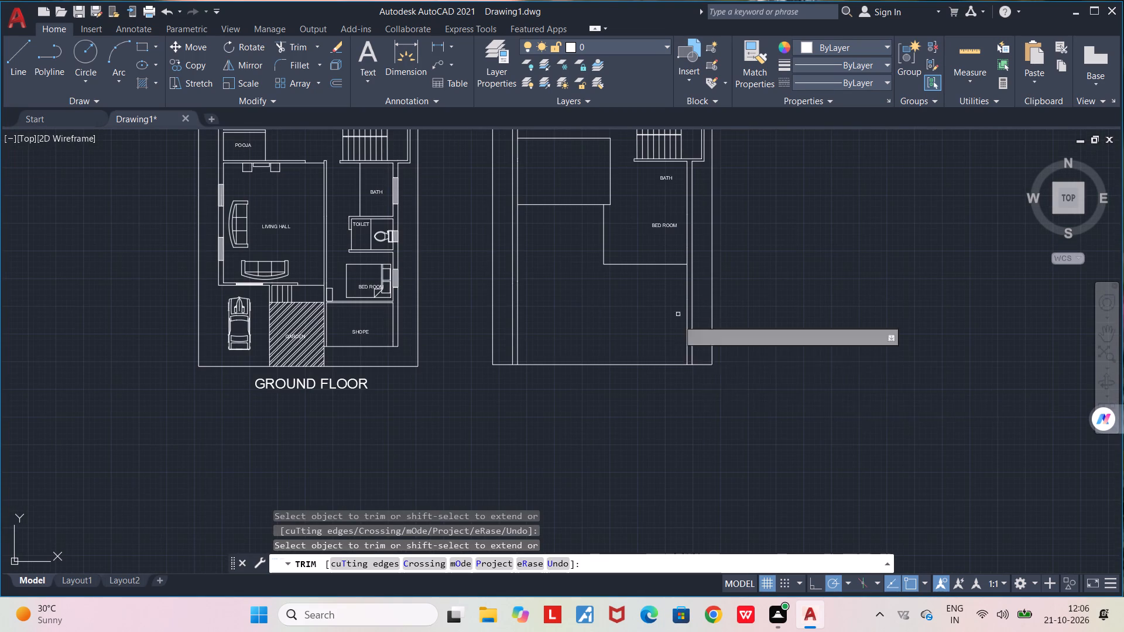
key("space")
scroll(780, 390, "down", 1)
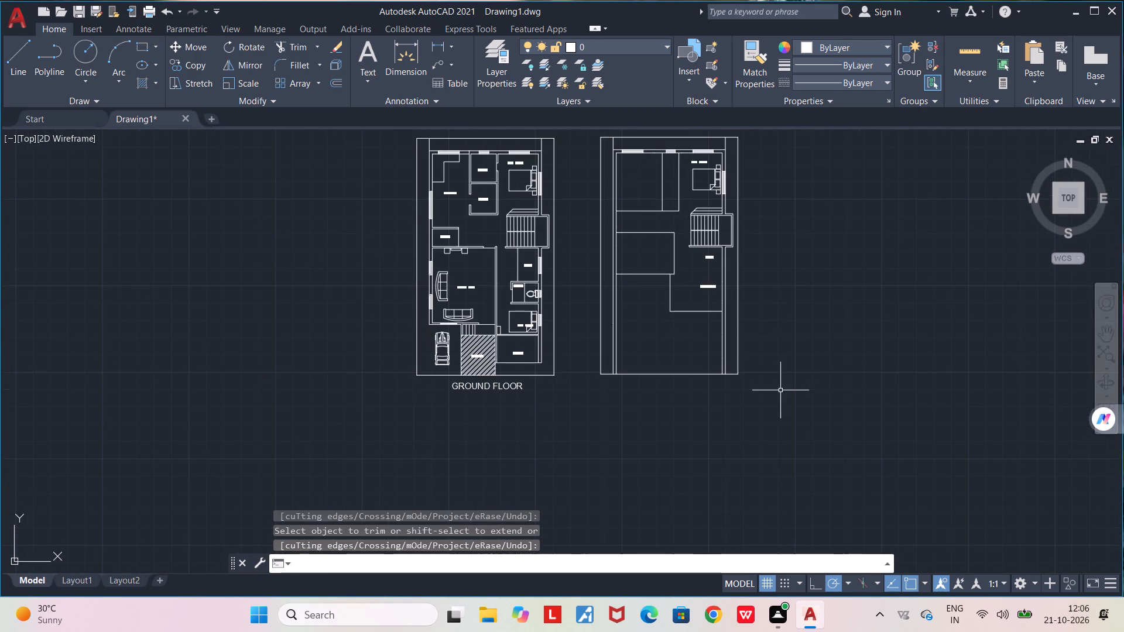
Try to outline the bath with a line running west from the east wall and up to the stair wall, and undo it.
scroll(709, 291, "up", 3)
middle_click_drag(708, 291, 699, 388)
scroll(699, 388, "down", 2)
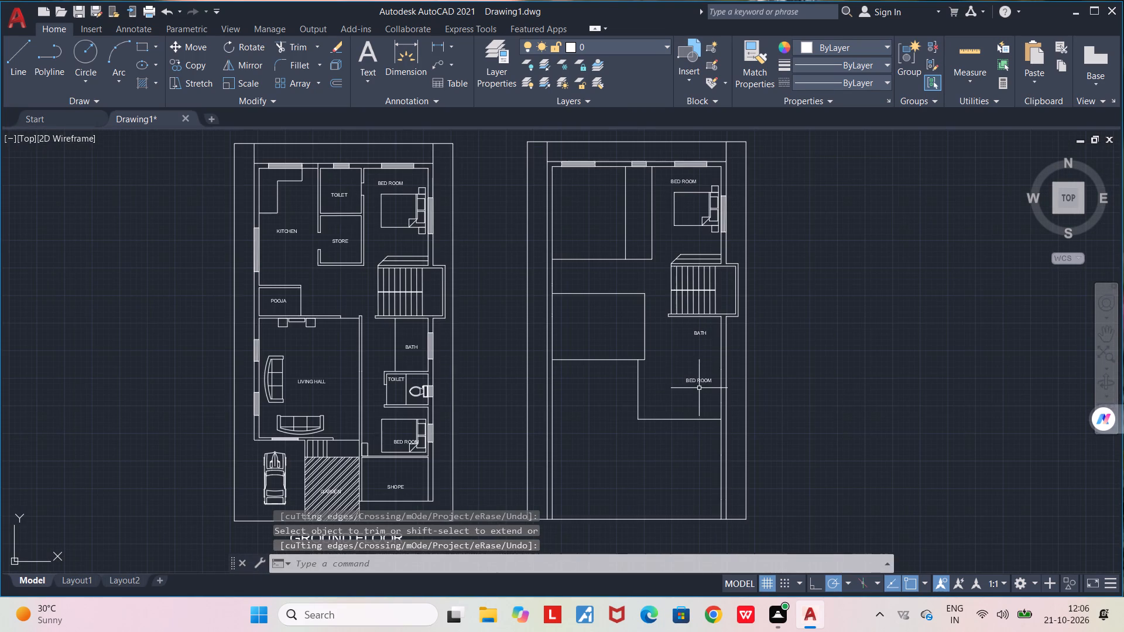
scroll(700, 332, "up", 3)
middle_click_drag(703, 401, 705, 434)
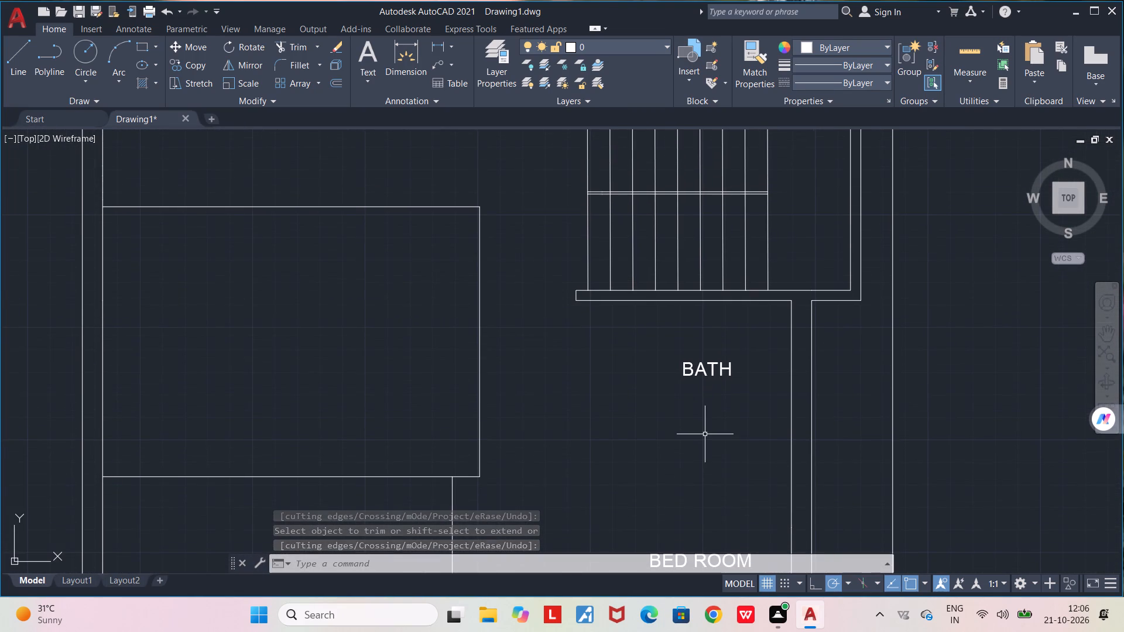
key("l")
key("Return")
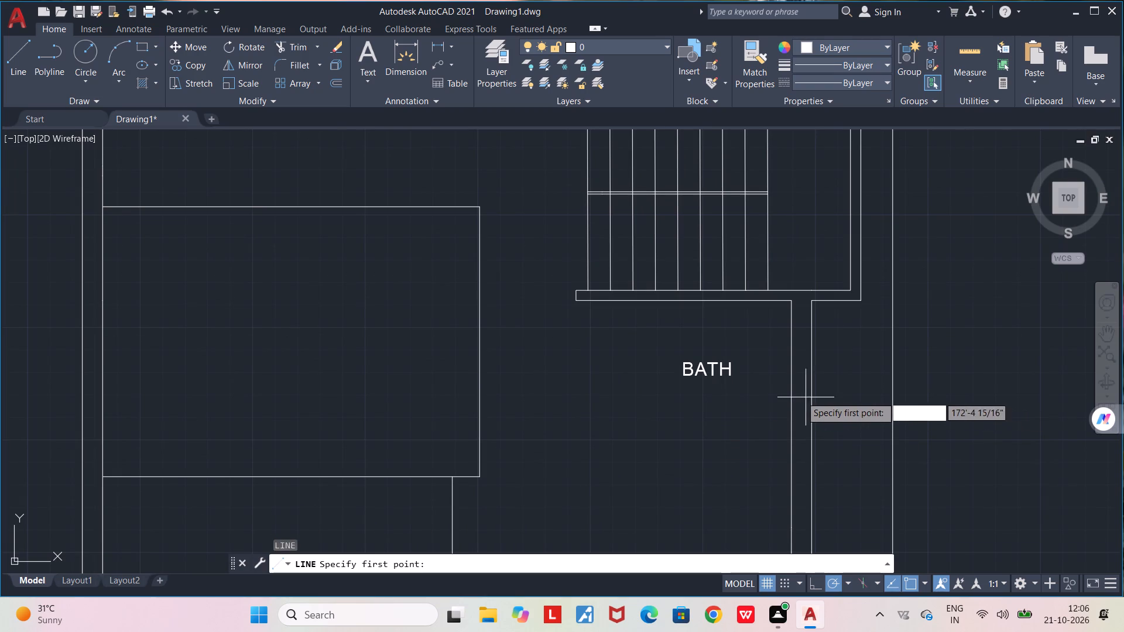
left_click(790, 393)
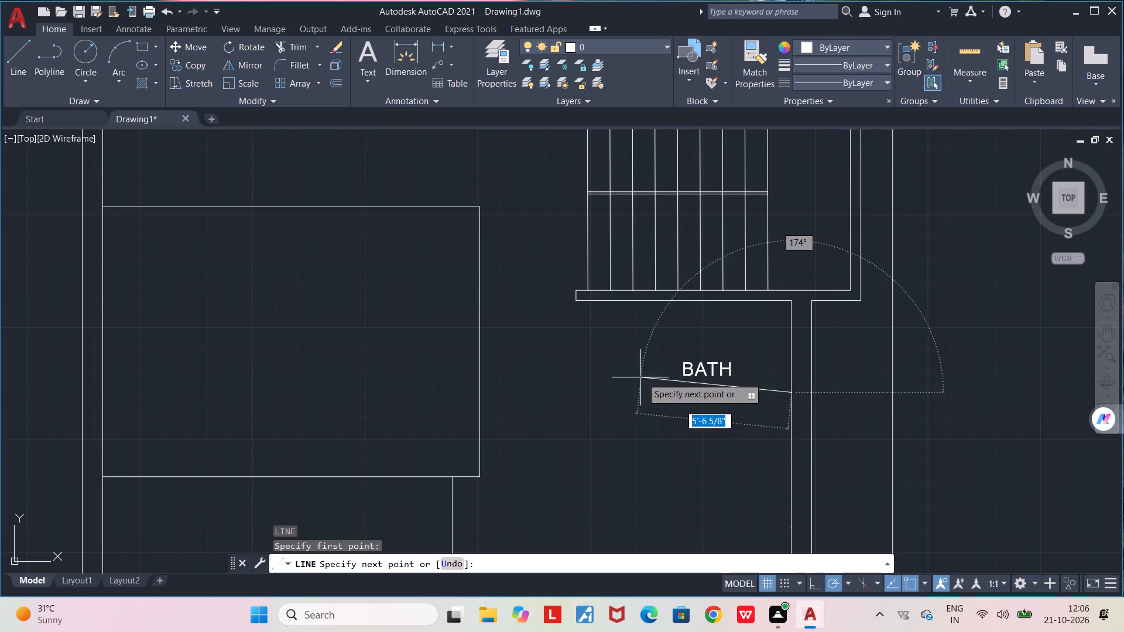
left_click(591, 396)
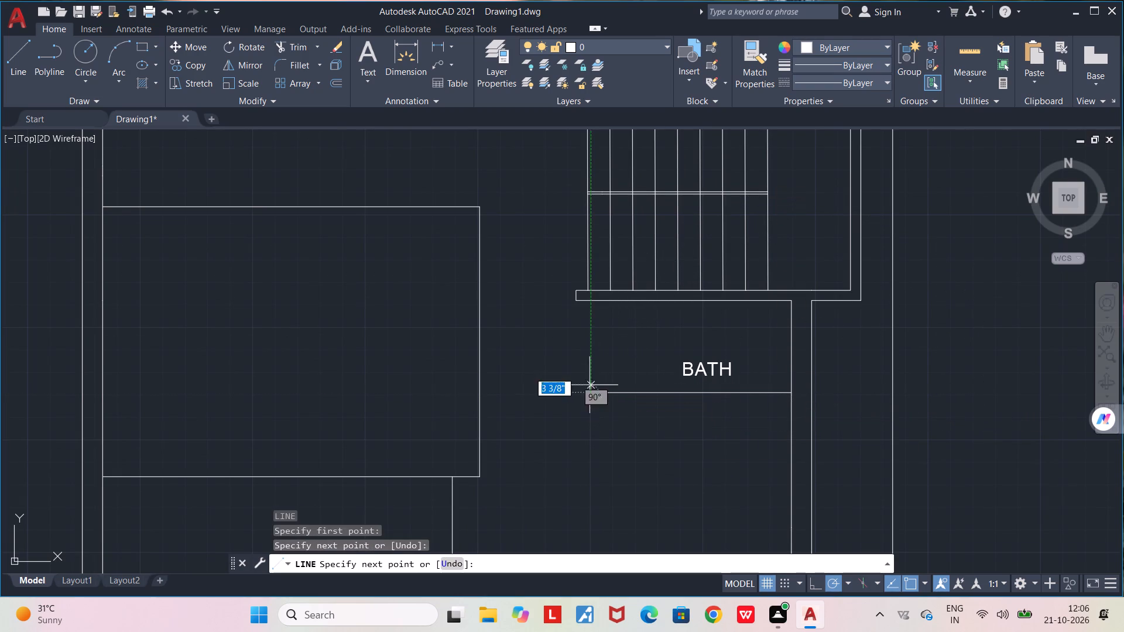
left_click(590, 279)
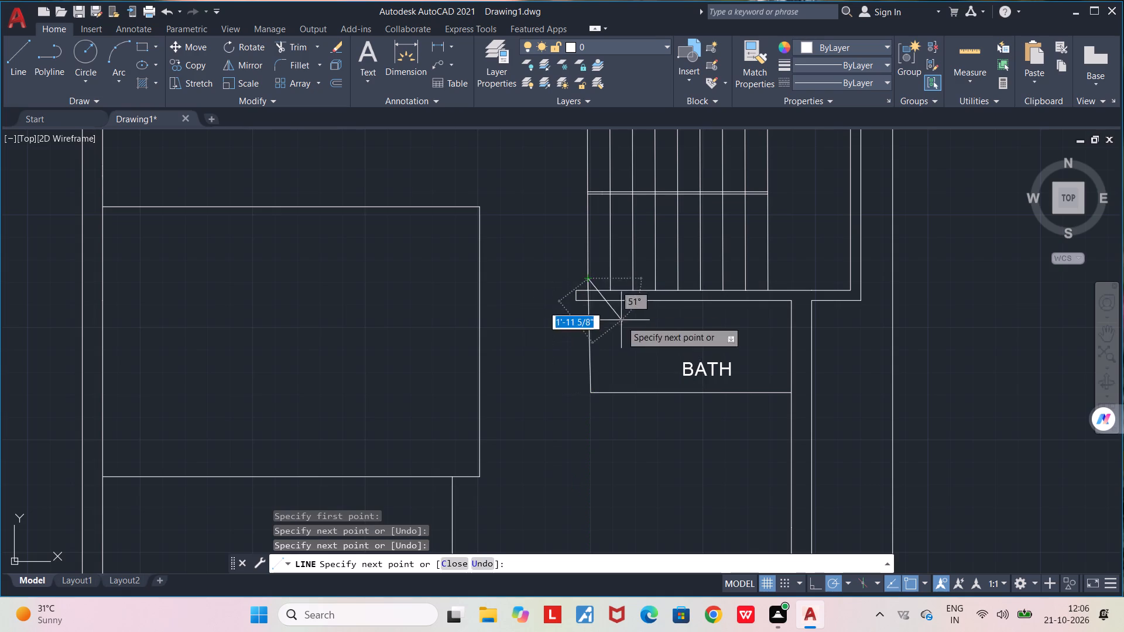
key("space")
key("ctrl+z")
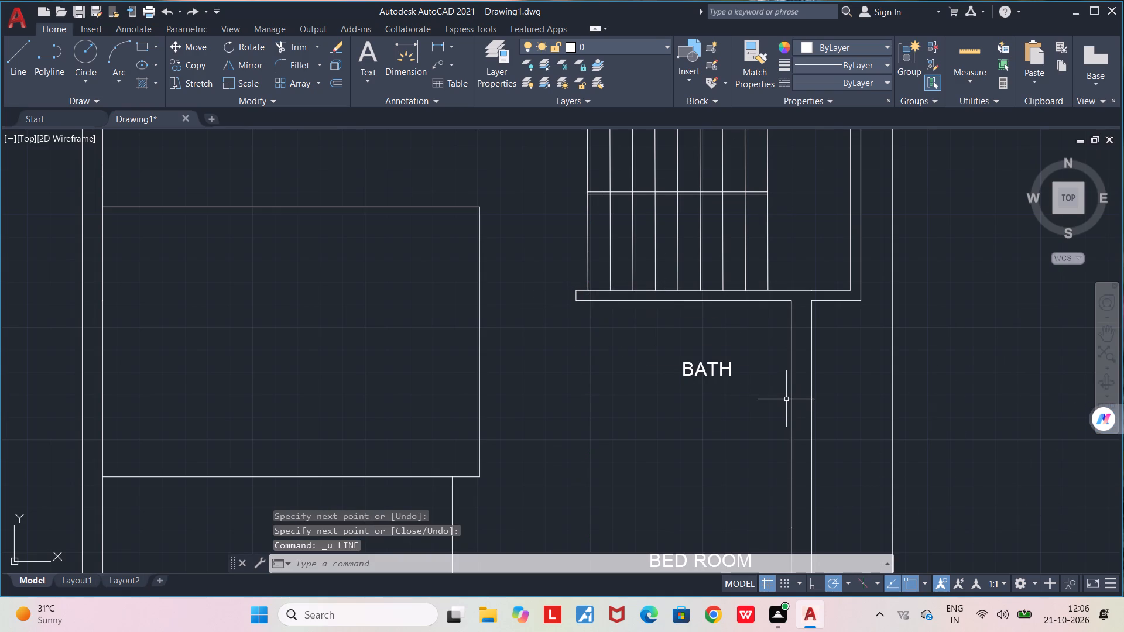
Draw the bath's west wall down from the stair wall and its bottom wall eastward across the east wall, below the BATH label.
key("l")
key("Return")
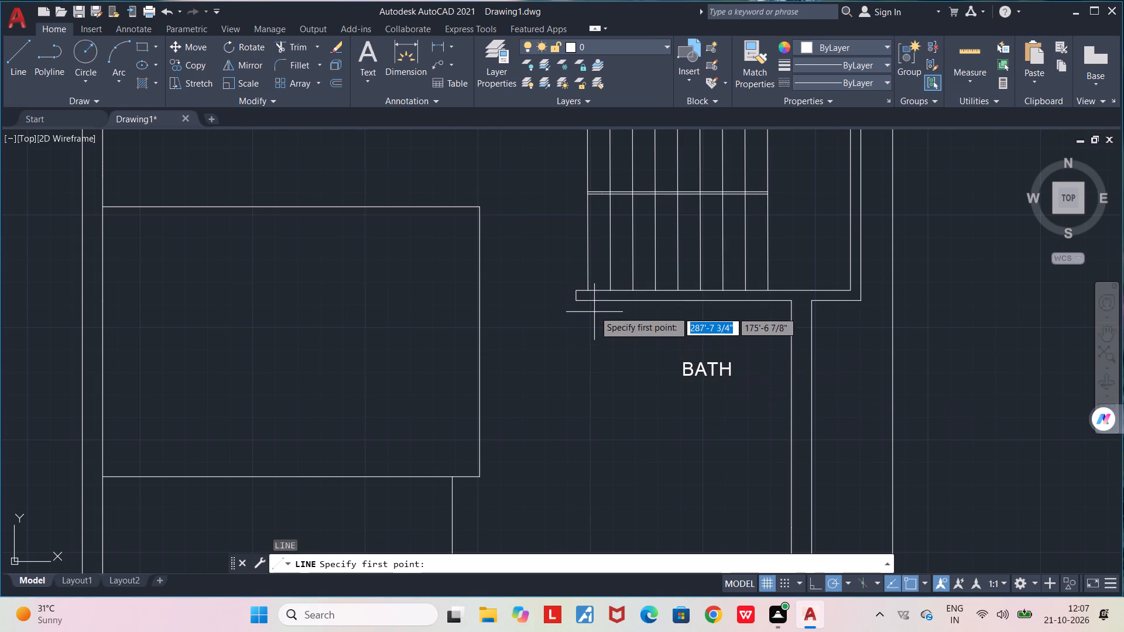
left_click(594, 299)
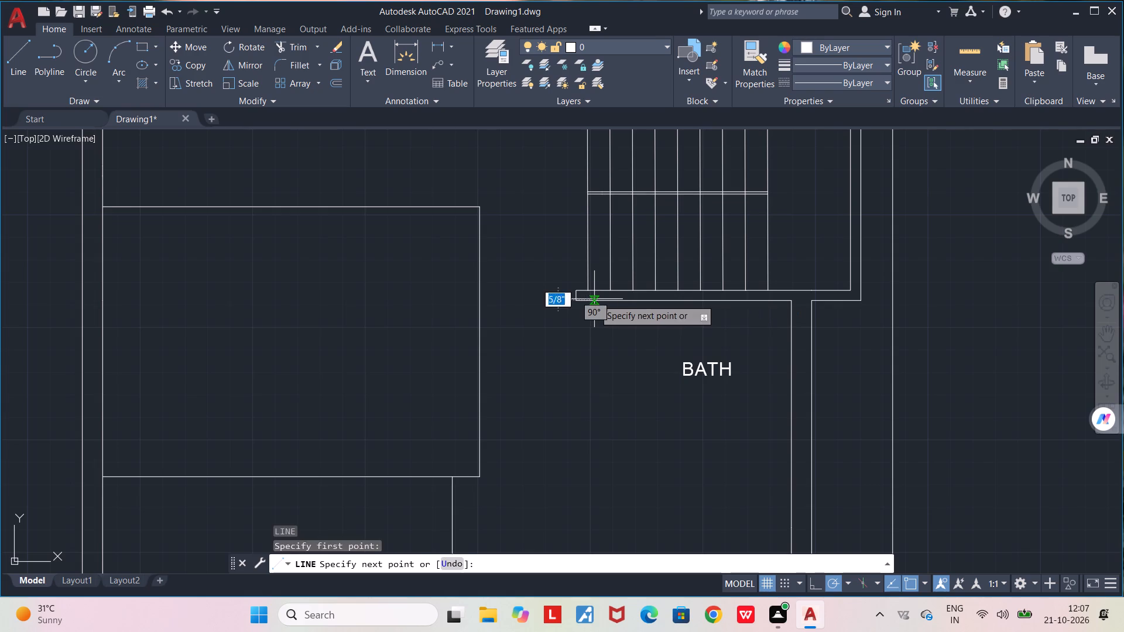
left_click(594, 421)
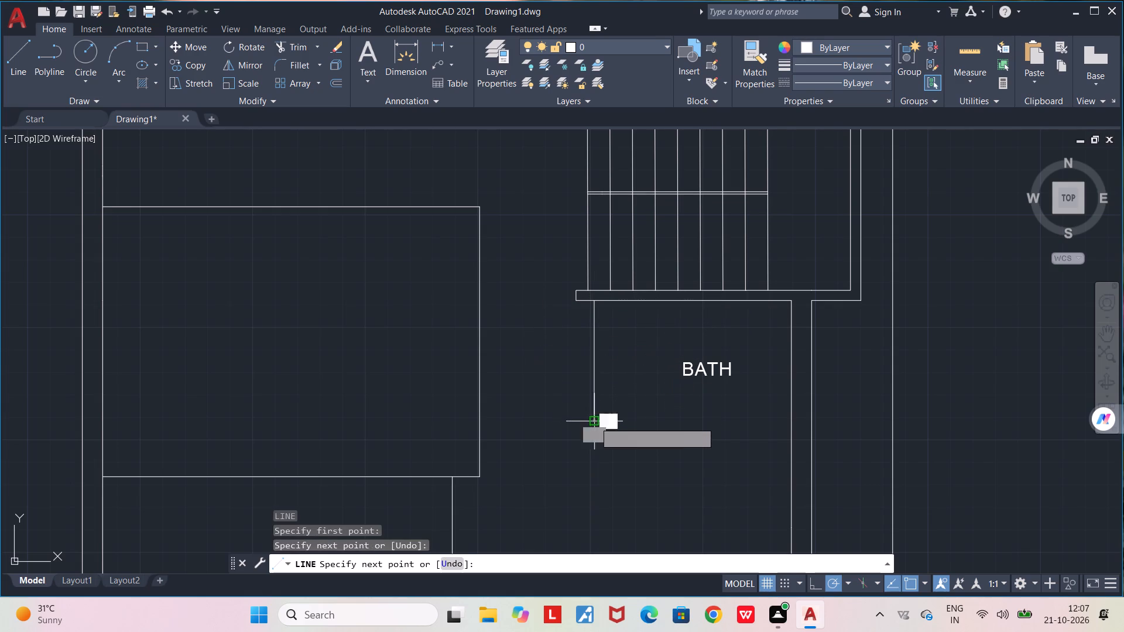
left_click(844, 425)
key("space")
Trim the bath's bottom line back to the east wall's inner line.
type("TR")
key("Return")
left_click(837, 420)
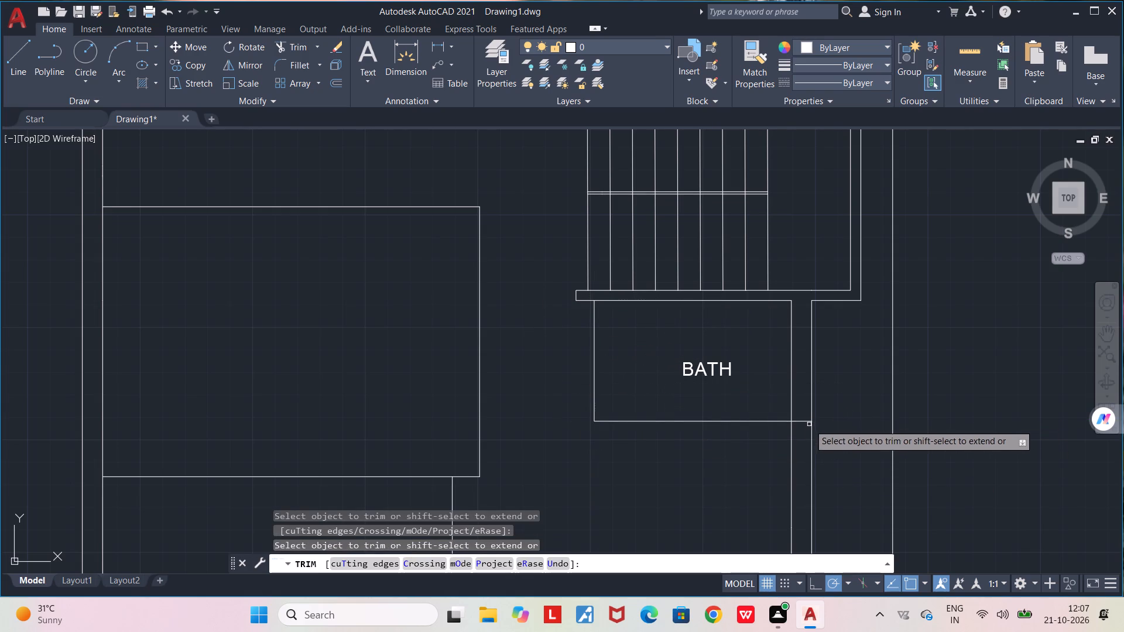
left_click(801, 422)
scroll(806, 432, "down", 4)
scroll(743, 462, "up", 3)
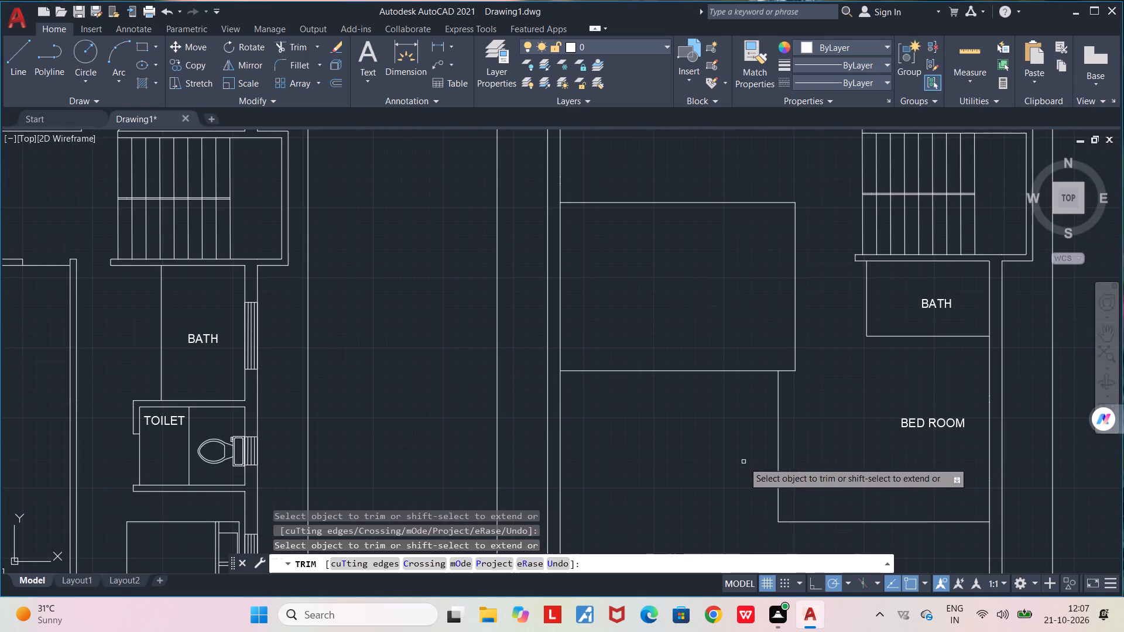
key("space")
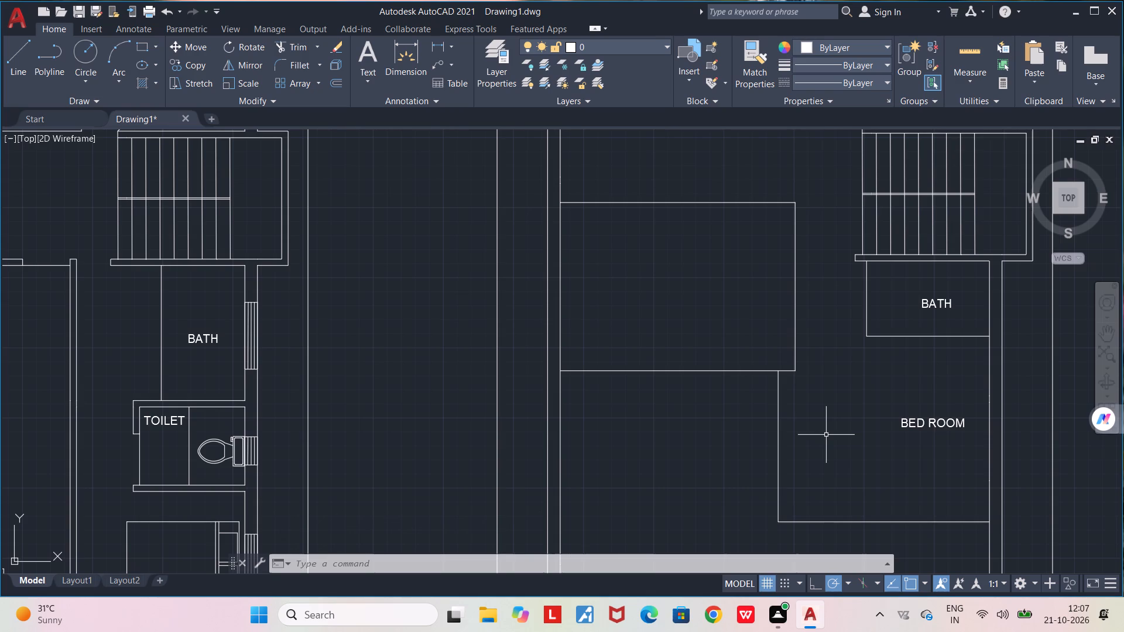
Draw a short diagonal southeast from the bath's bottom line, continuing about 3'-11" east to the east wall's inner line.
scroll(686, 389, "down", 1)
middle_click_drag(716, 451, 670, 355)
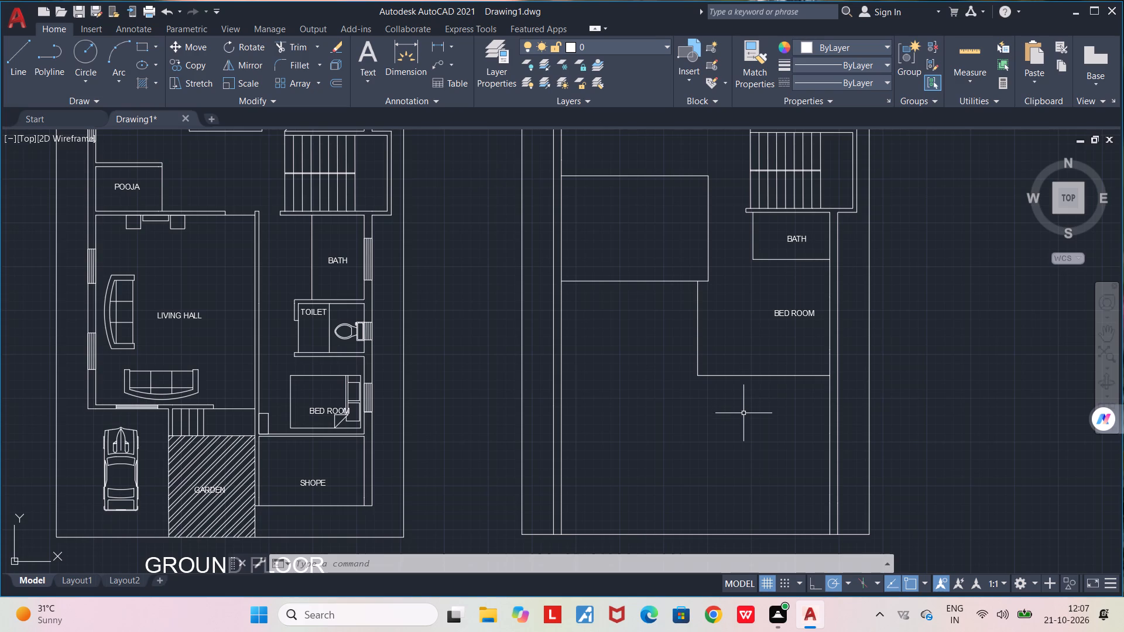
scroll(763, 280, "up", 2)
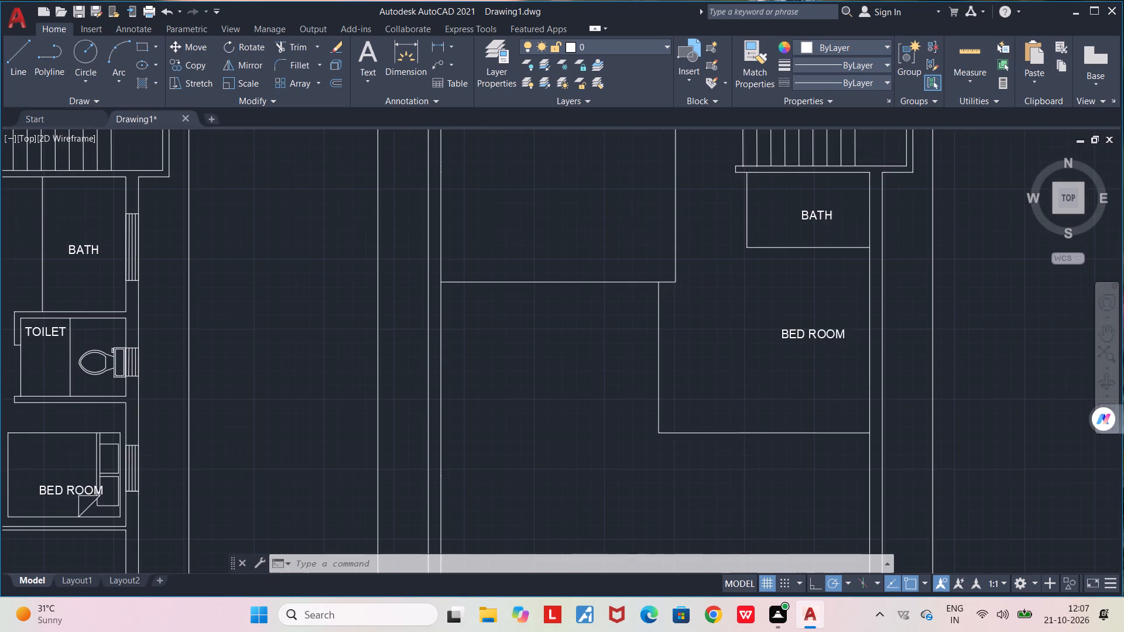
middle_click_drag(763, 280, 555, 348)
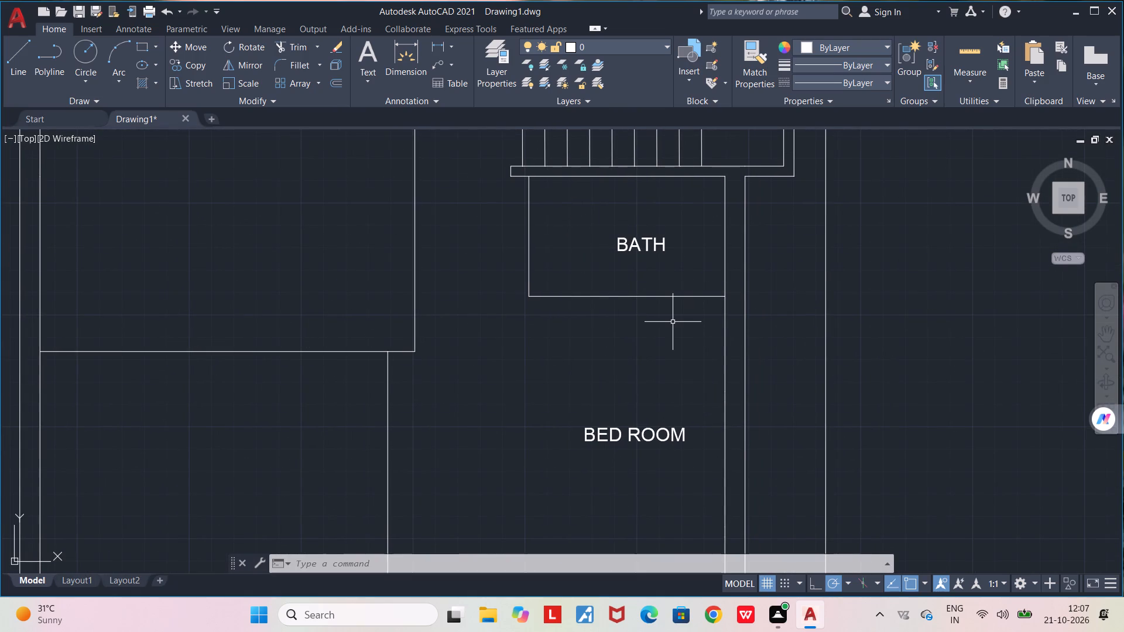
scroll(672, 322, "up", 1)
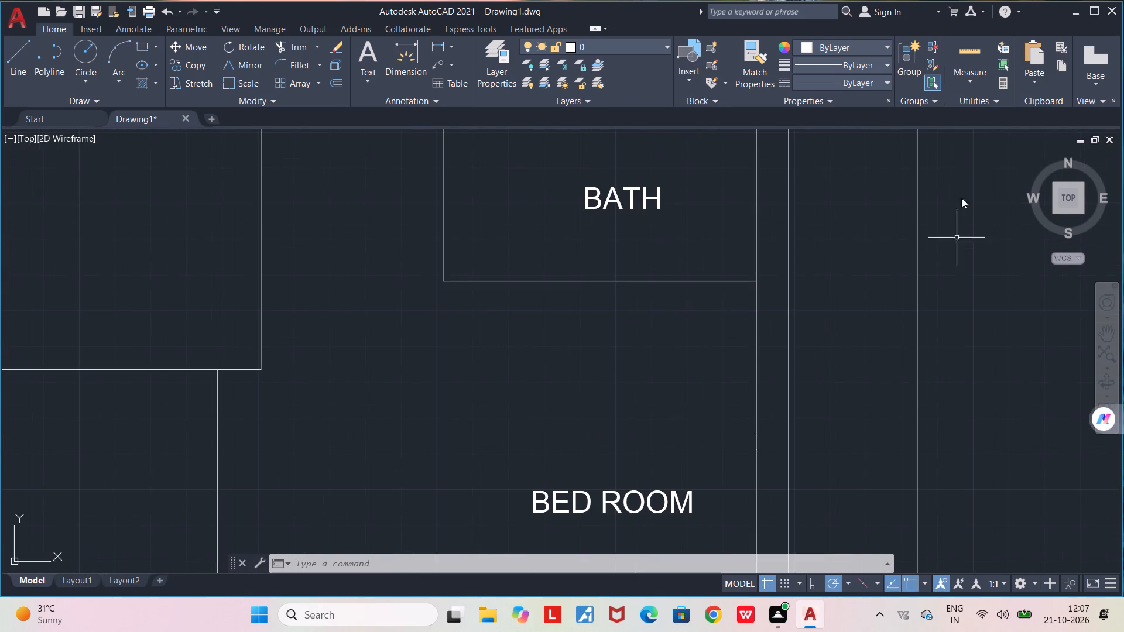
key("l")
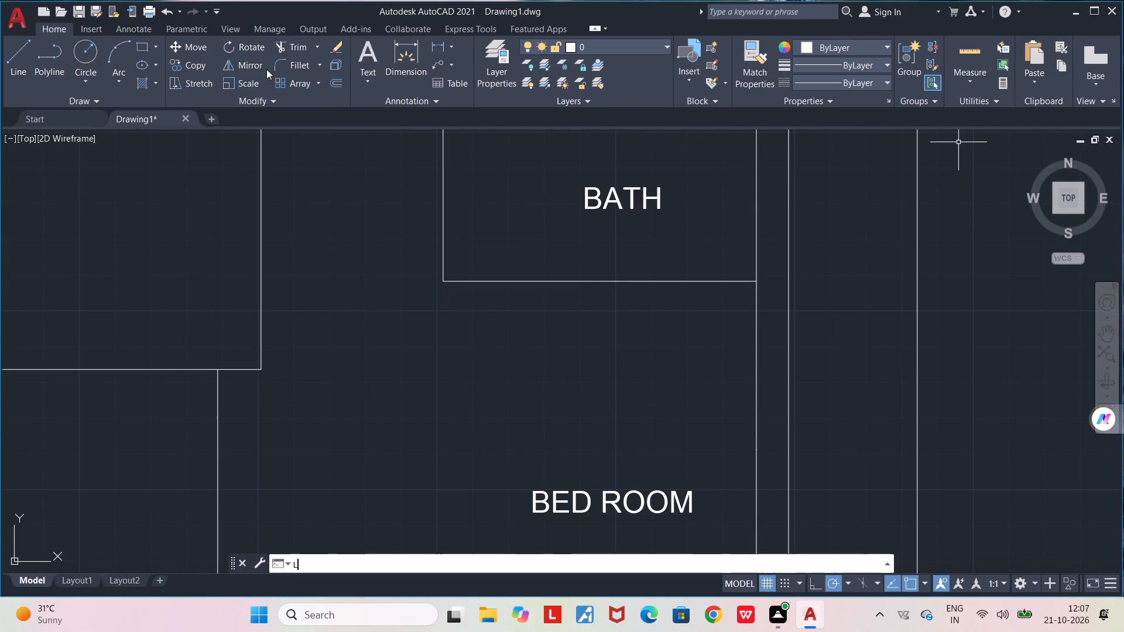
key("Return")
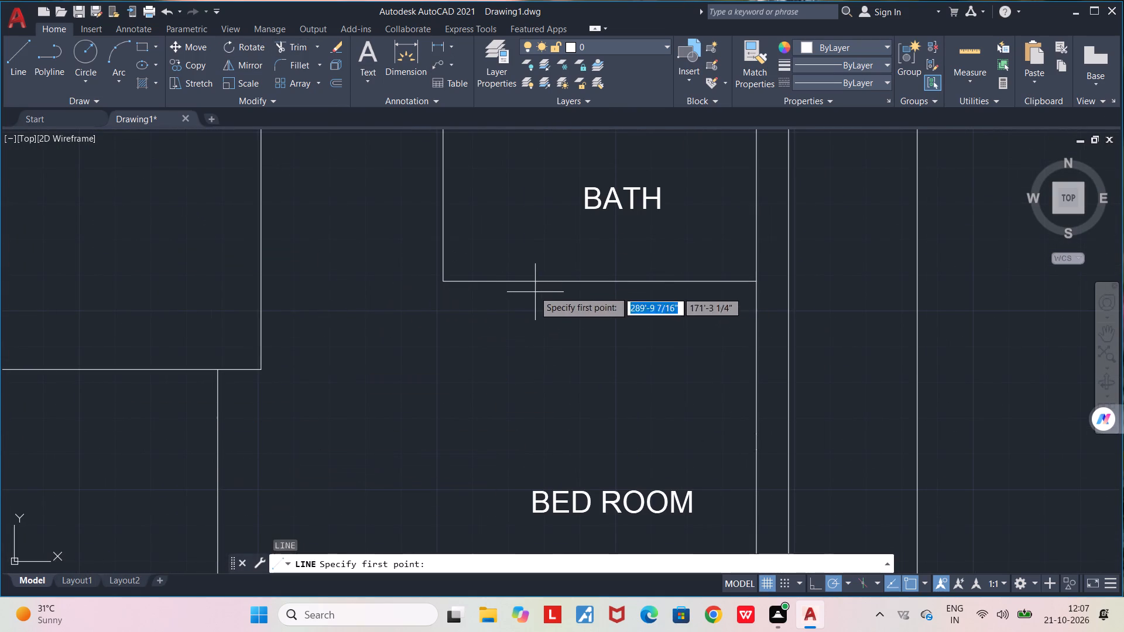
left_click(523, 284)
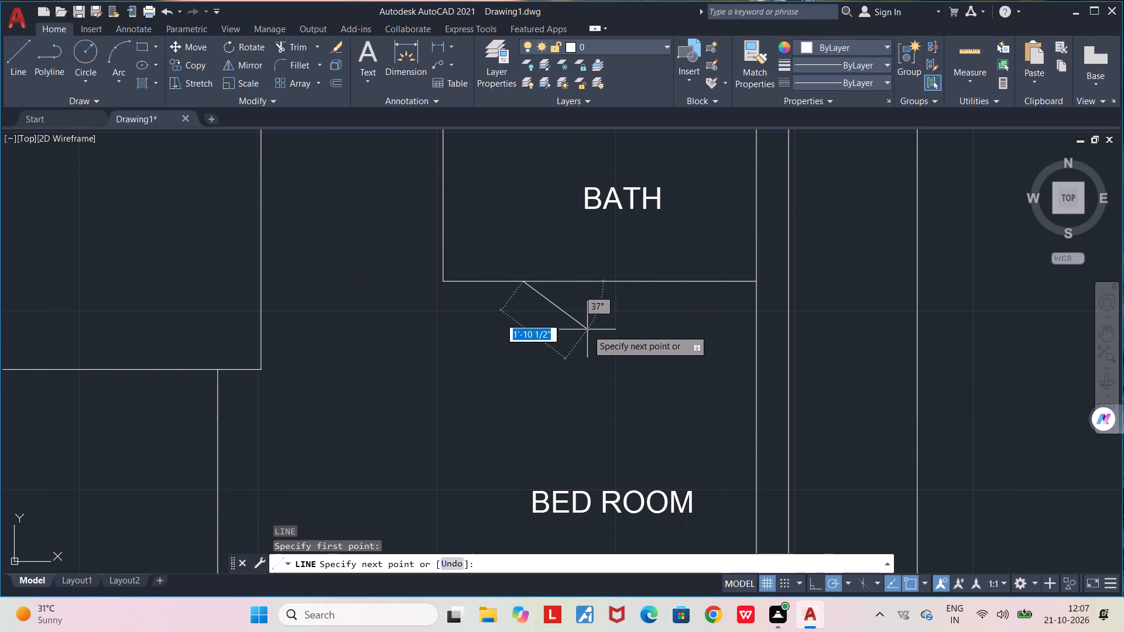
left_click(584, 336)
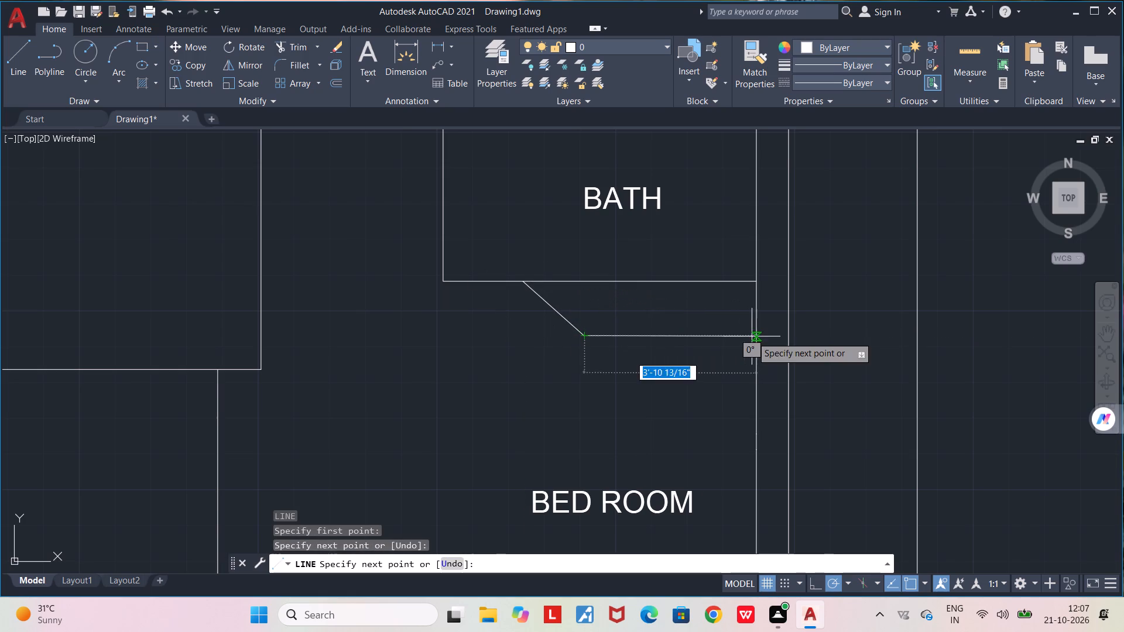
left_click(753, 337)
key("space")
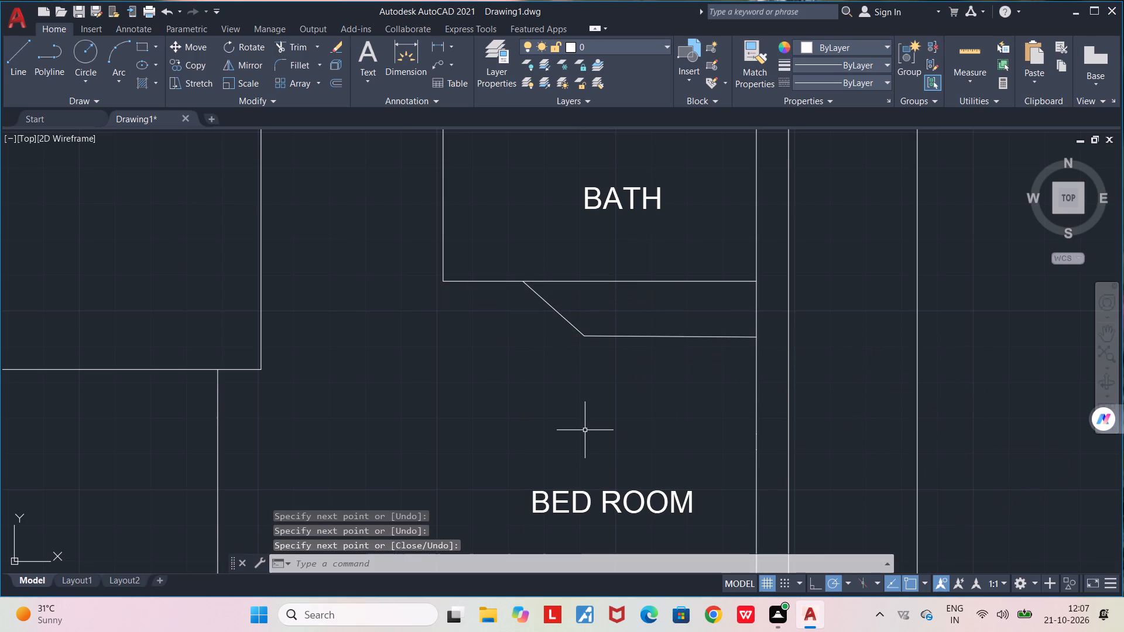
Draw a horizontal line from the midpoint of the diagonal below the bath eastward, just past the east wall's inner line.
key("l")
key("Return")
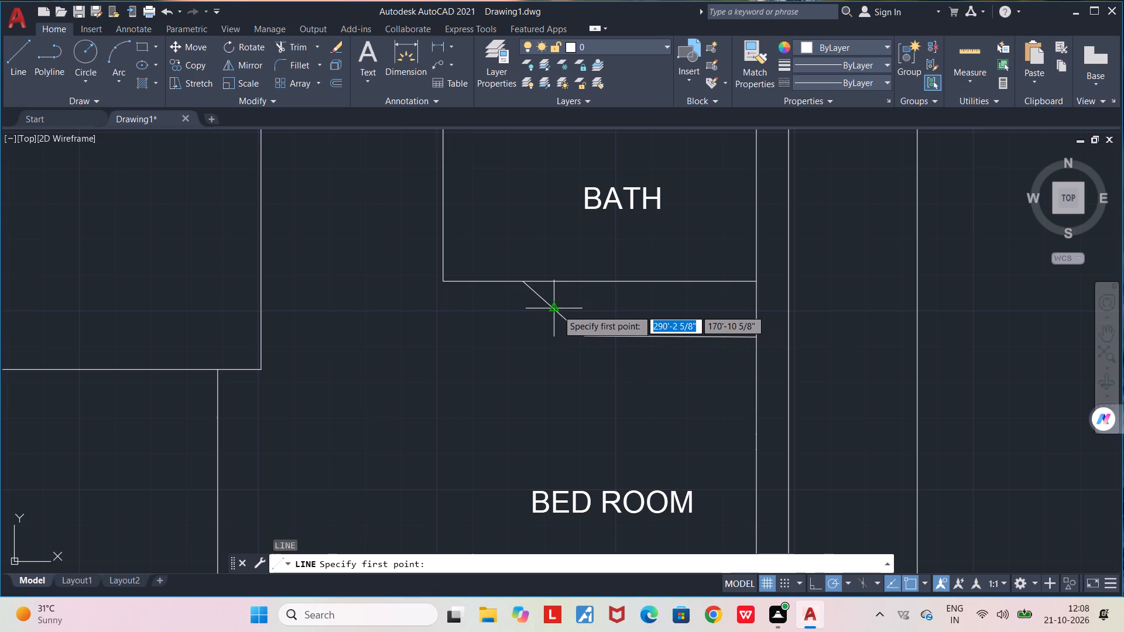
left_click(557, 313)
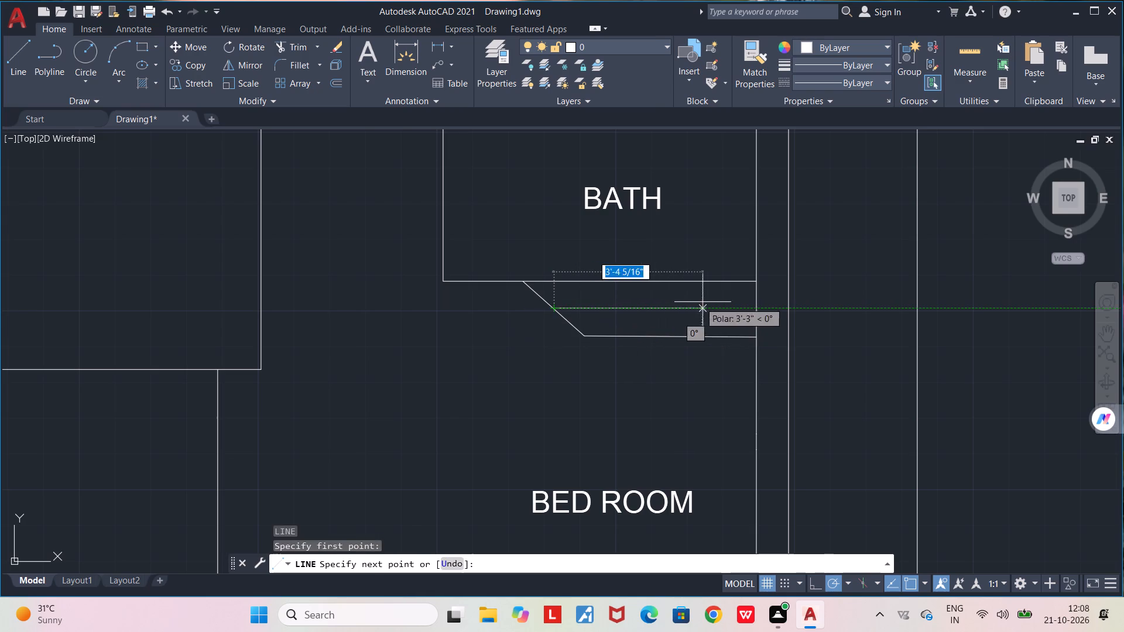
left_click(767, 308)
key("space")
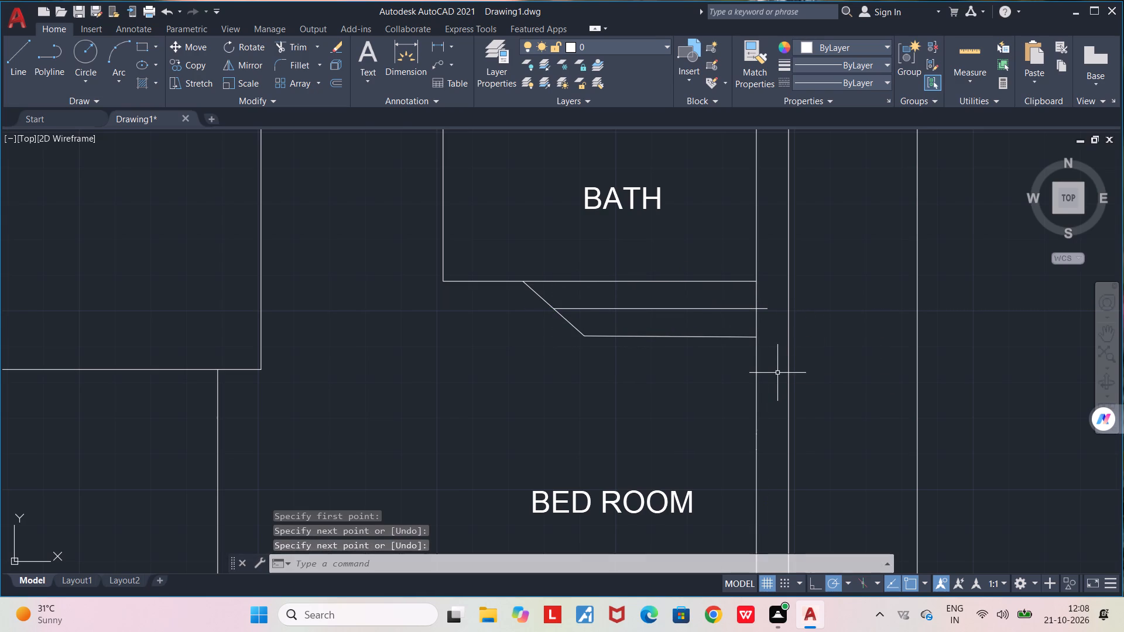
Trim the new line's overrun back to the east wall's inner line.
type("TR")
key("Return")
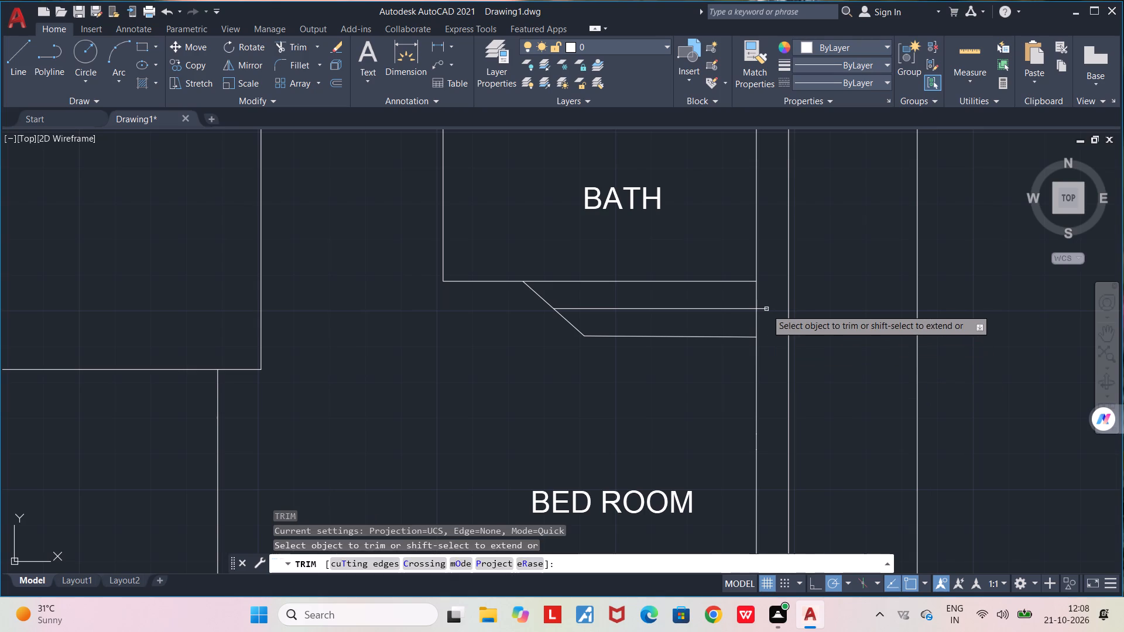
left_click(766, 309)
scroll(766, 338, "down", 3)
key("space")
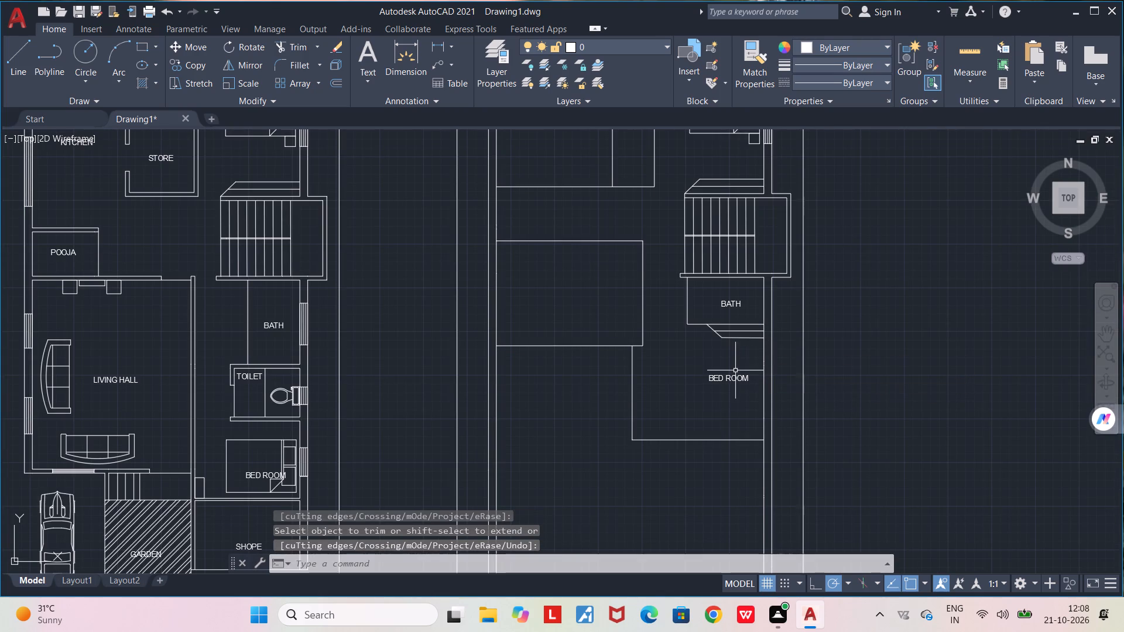
Move the BED ROOM label below the bath northwest, toward the bedroom's upper west corner.
scroll(735, 369, "up", 2)
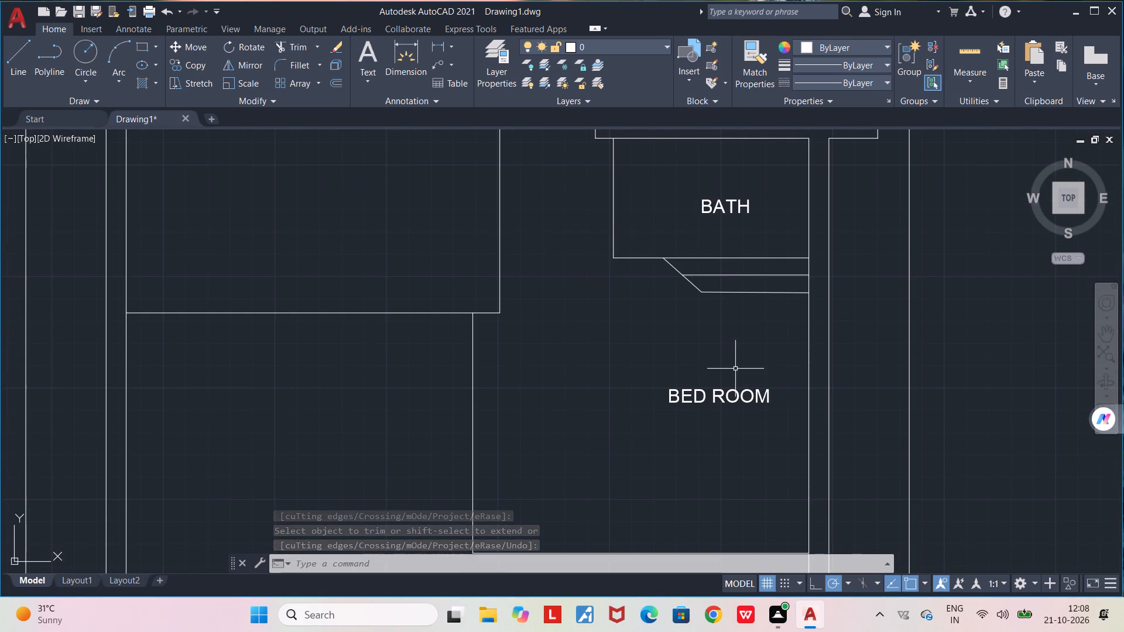
scroll(735, 369, "down", 1)
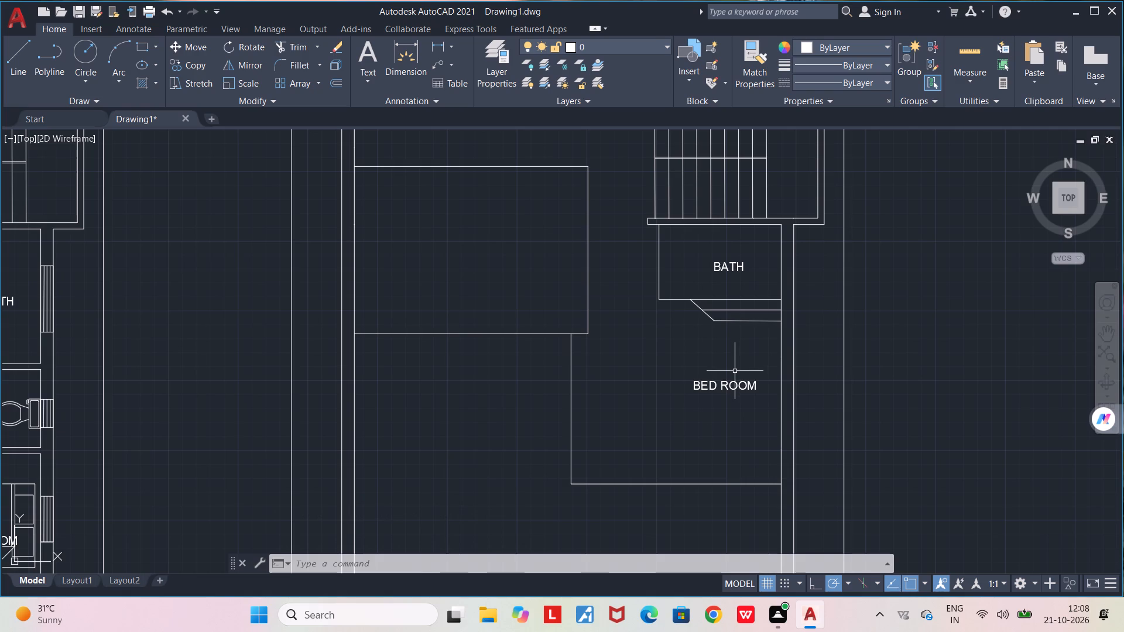
left_click(723, 386)
left_click_drag(724, 386, 643, 356)
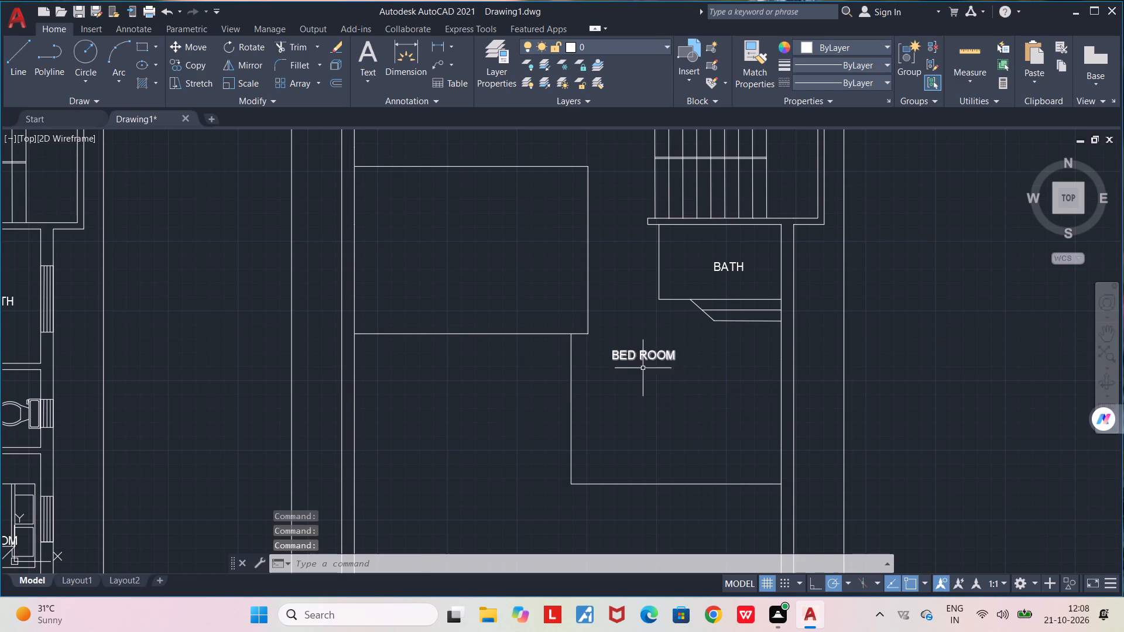
Copy the bed from the ground floor's lower bedroom into the second floor's bedroom below the bath, beneath its BED ROOM label.
scroll(652, 399, "down", 2)
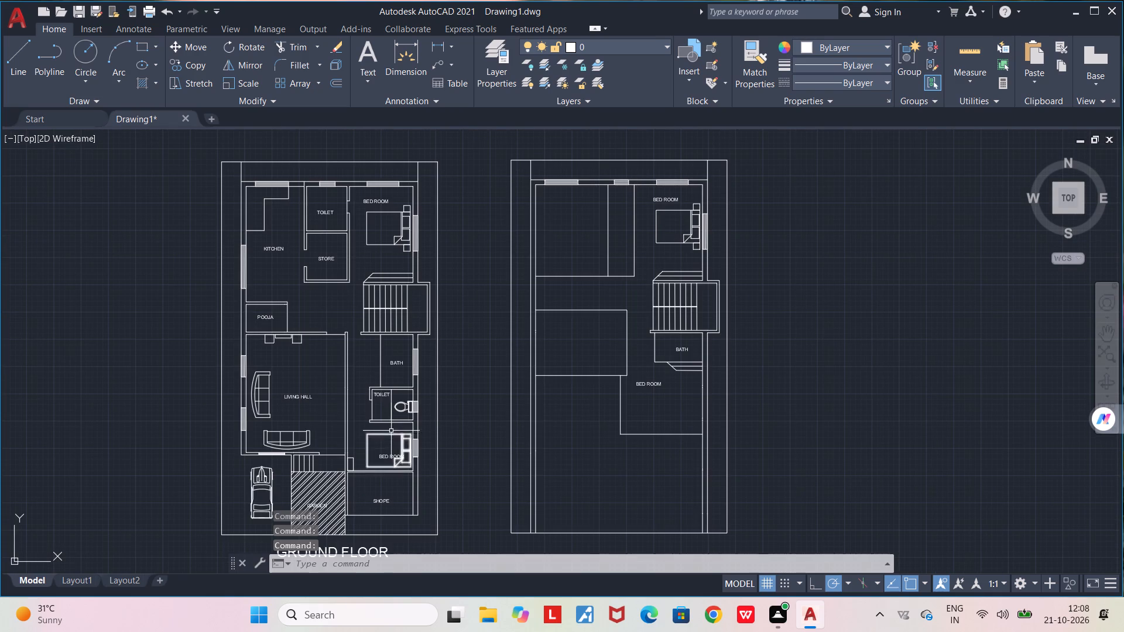
left_click(390, 433)
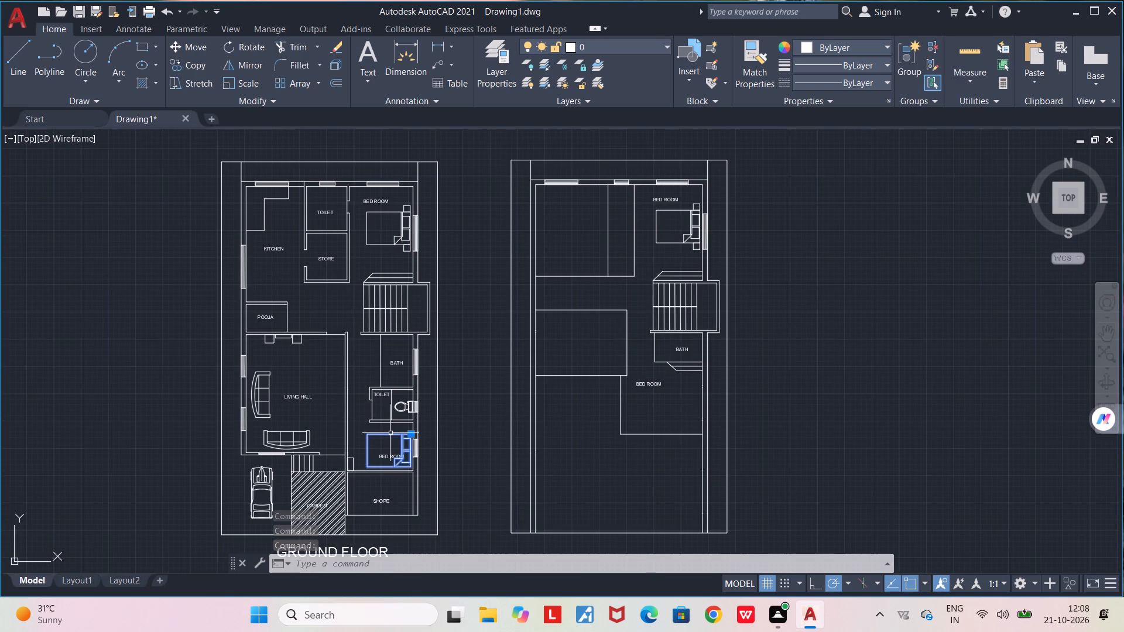
key("ctrl+c")
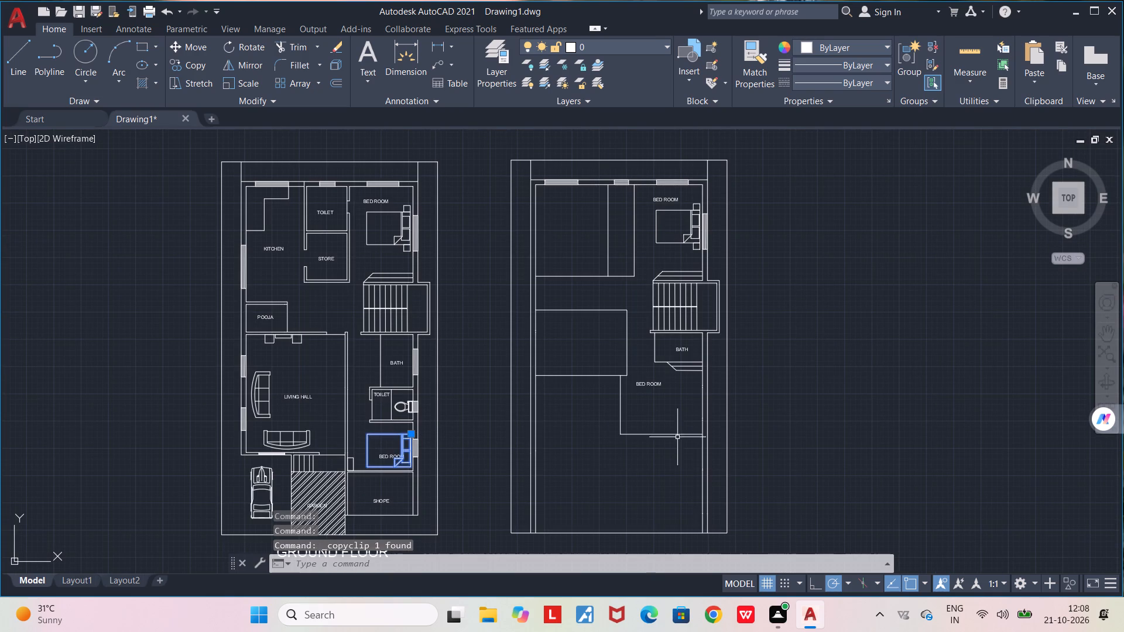
key("ctrl+v")
scroll(652, 424, "up", 3)
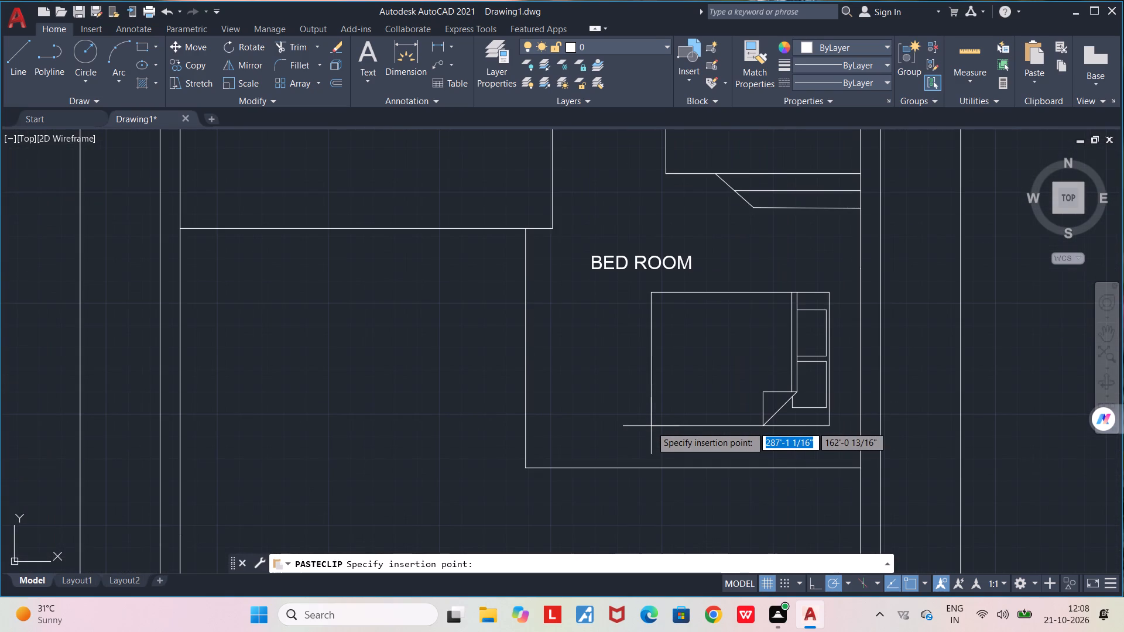
left_click(659, 427)
Change the second floor's BATH label to TOILET.
scroll(659, 430, "down", 3)
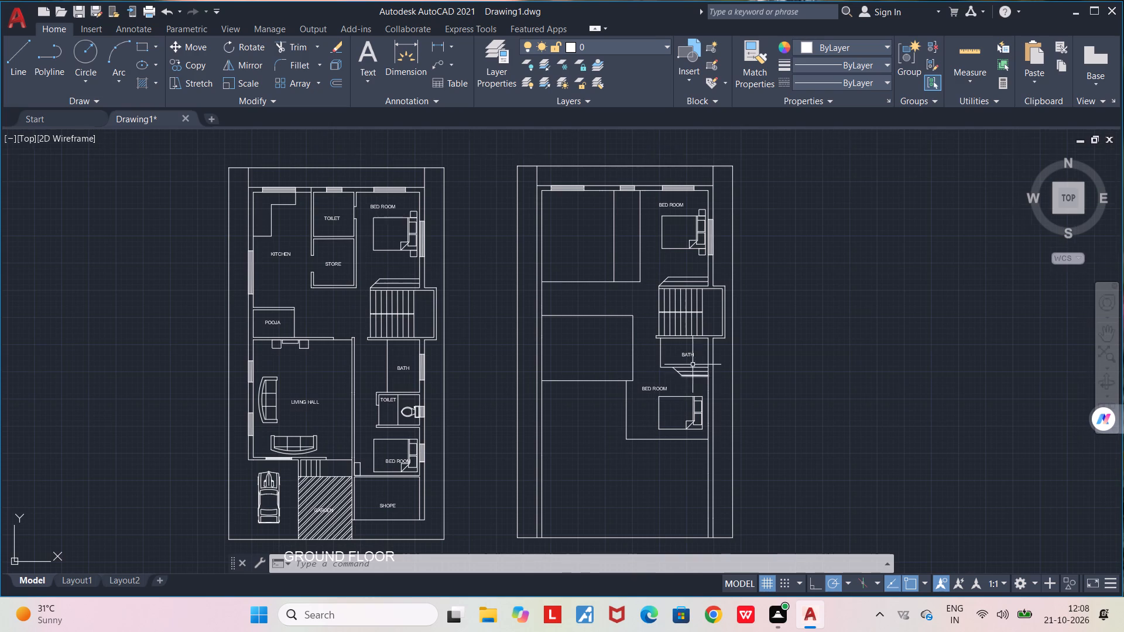
scroll(692, 364, "up", 4)
double_click(683, 315)
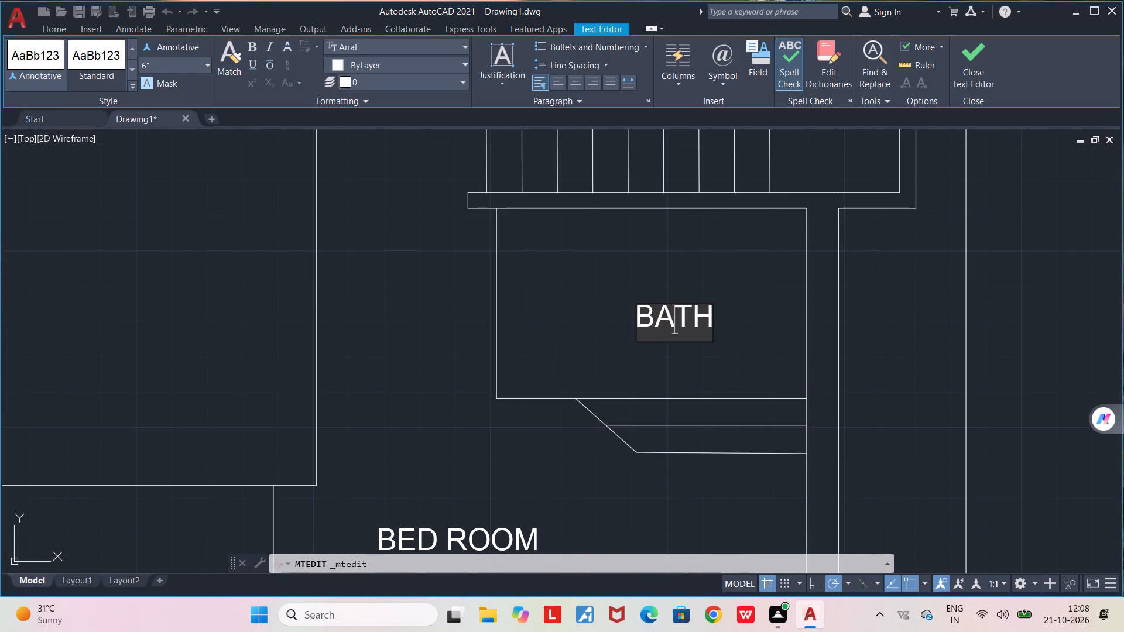
left_click(711, 321)
key("BackSpace")
key("BackSpace")
key("BackSpace")
key("BackSpace")
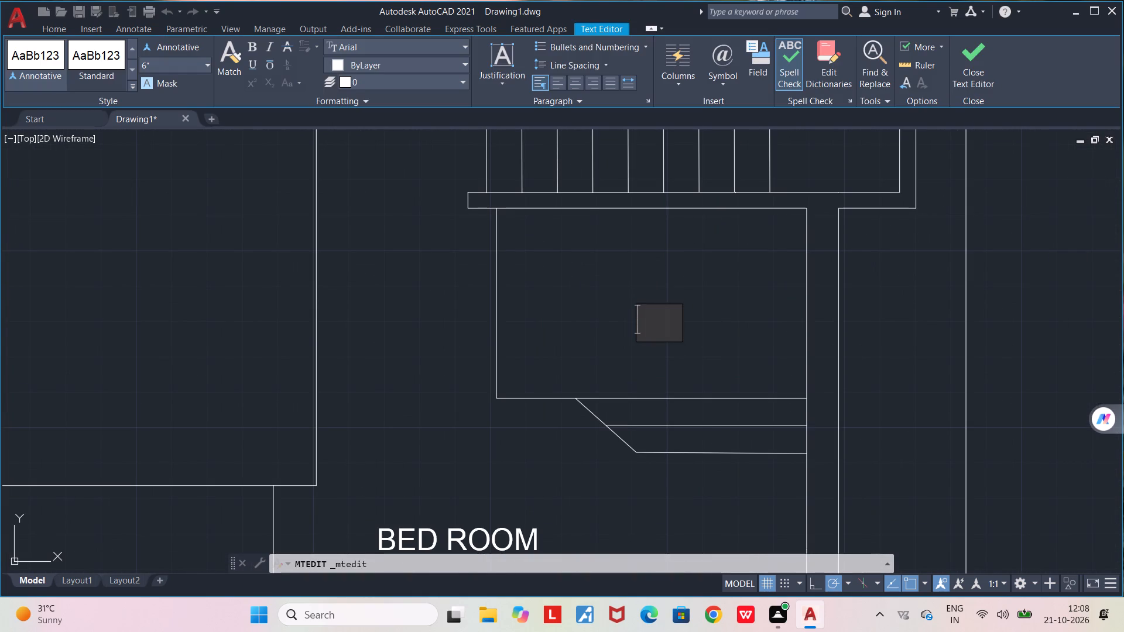
type("TOILET")
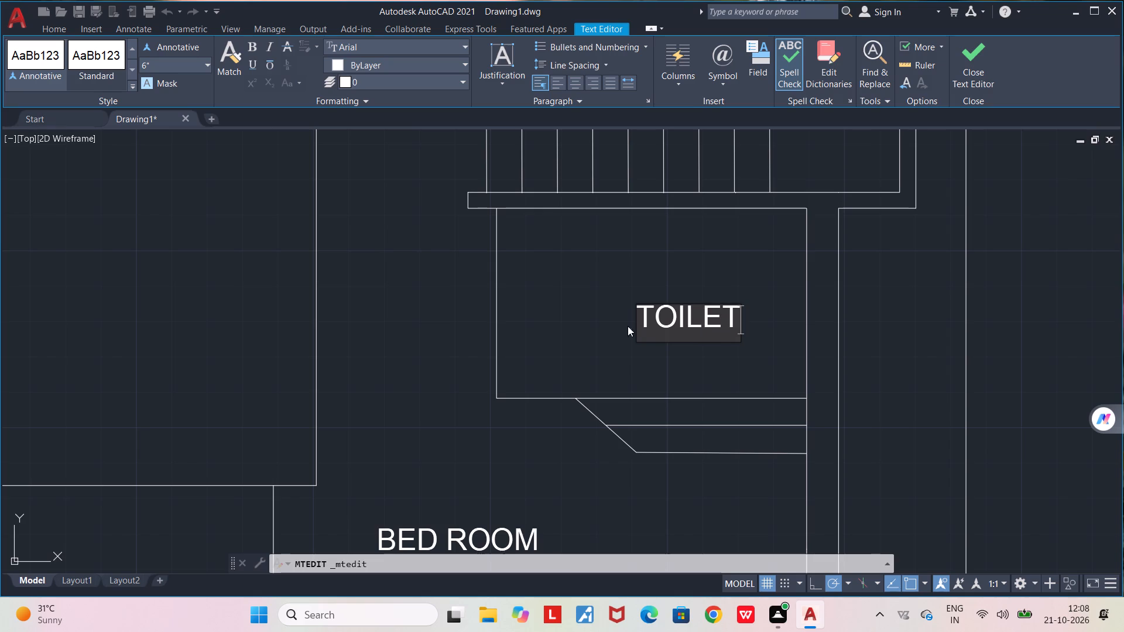
left_click(618, 283)
Shift the TOILET label slightly up and west to center it in the room below the stairs.
left_click(664, 310)
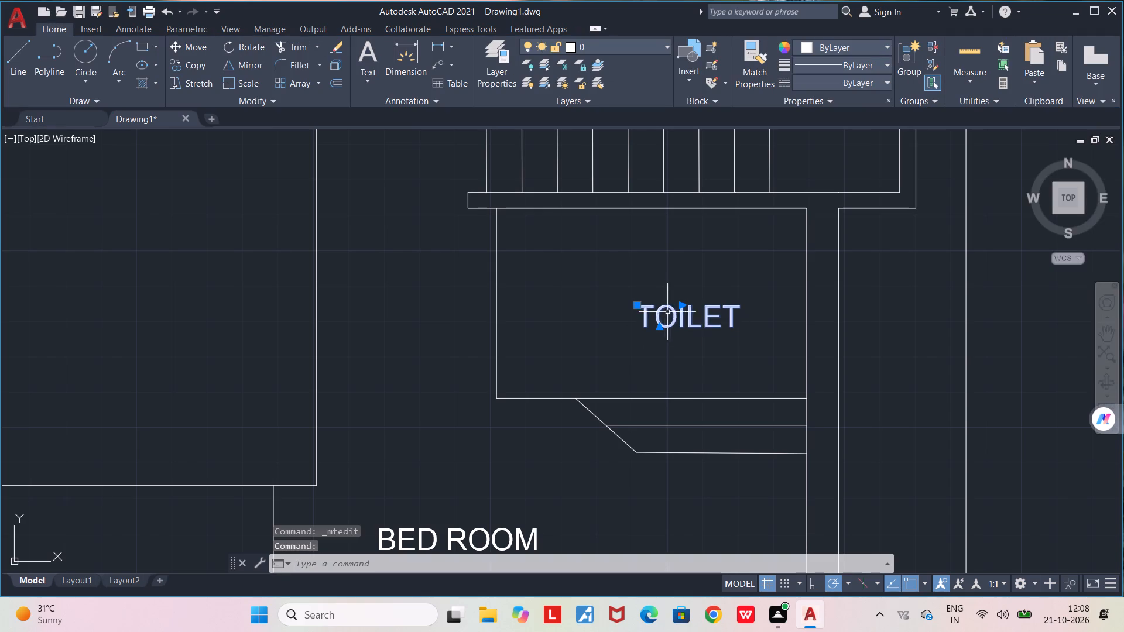
left_click_drag(677, 317, 639, 291)
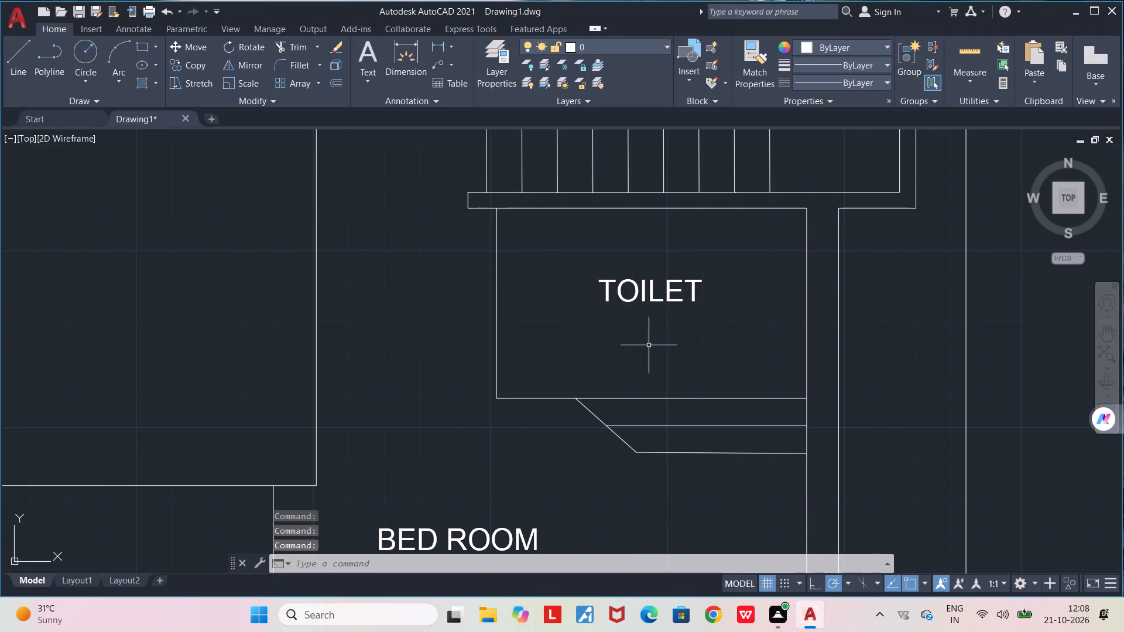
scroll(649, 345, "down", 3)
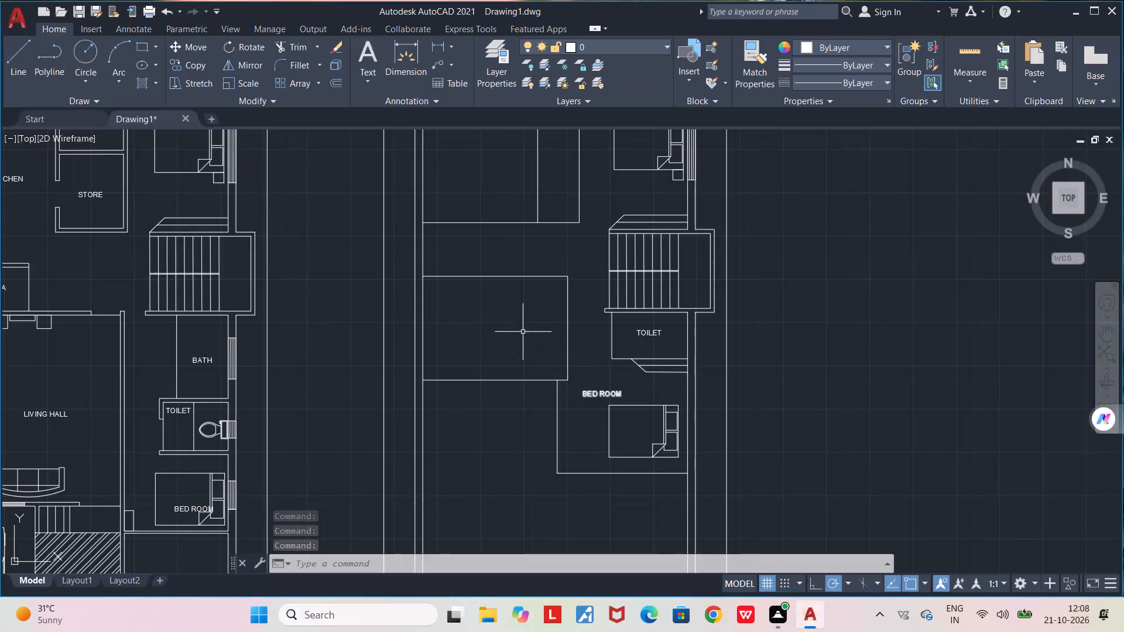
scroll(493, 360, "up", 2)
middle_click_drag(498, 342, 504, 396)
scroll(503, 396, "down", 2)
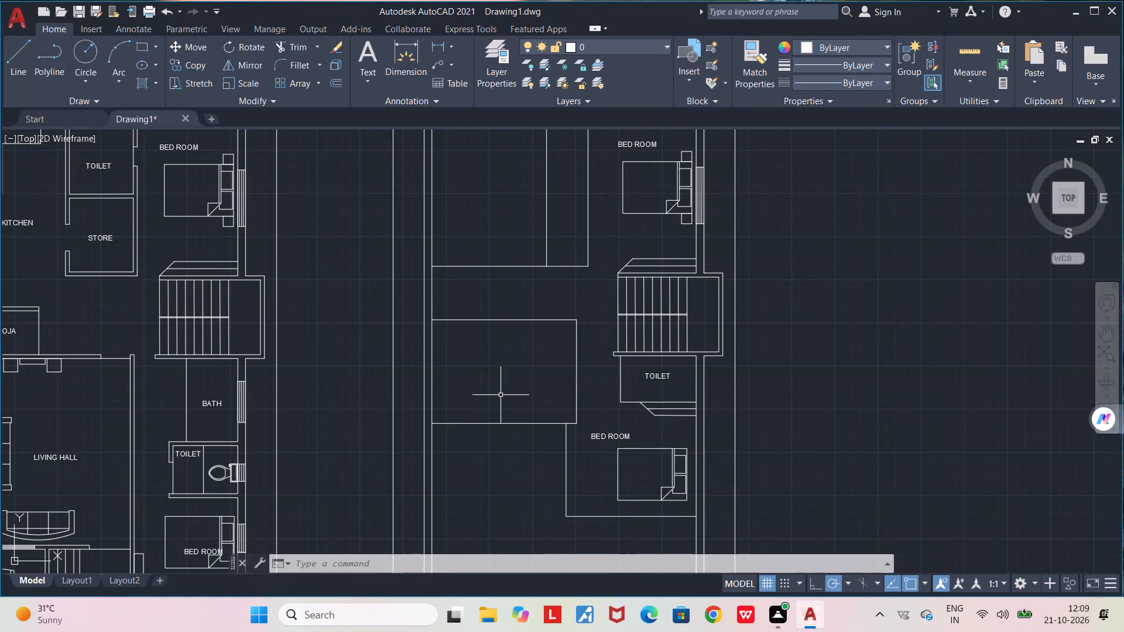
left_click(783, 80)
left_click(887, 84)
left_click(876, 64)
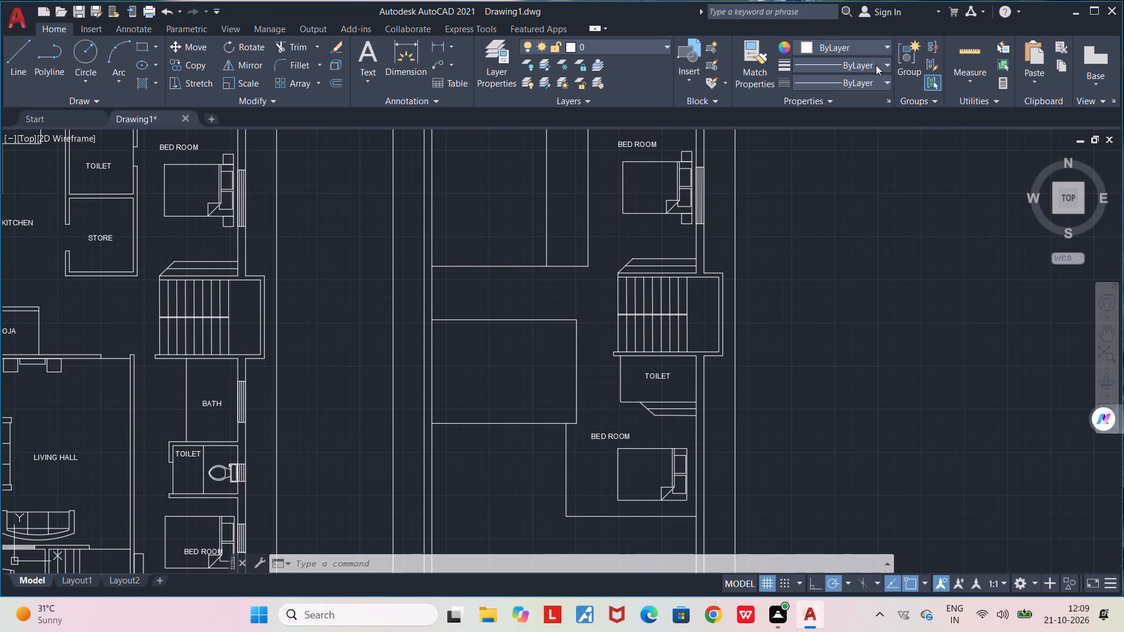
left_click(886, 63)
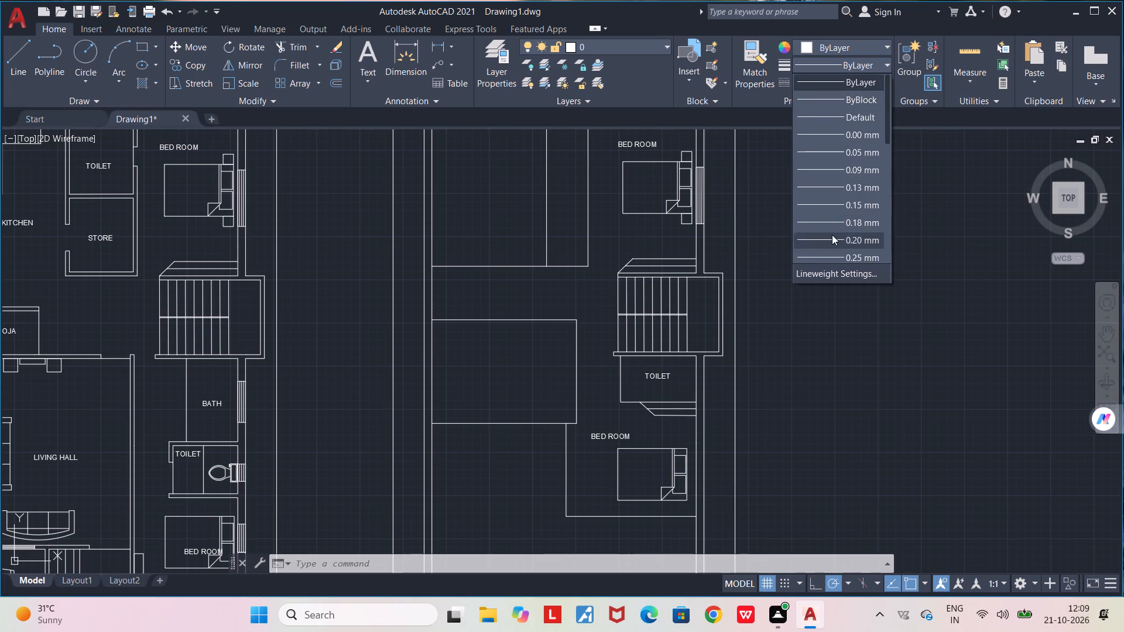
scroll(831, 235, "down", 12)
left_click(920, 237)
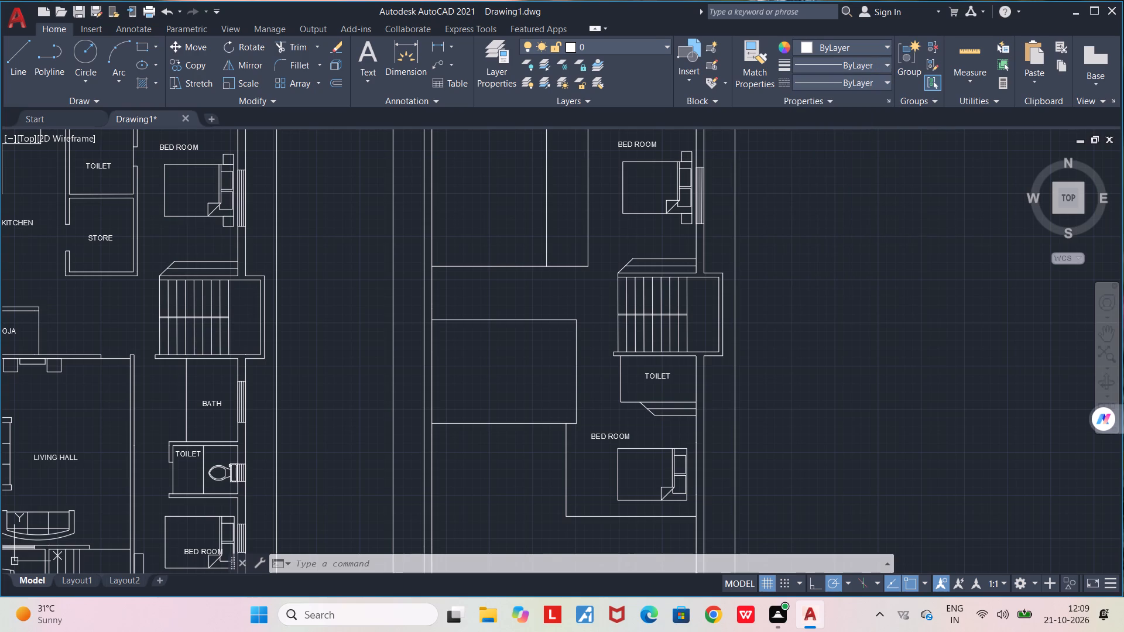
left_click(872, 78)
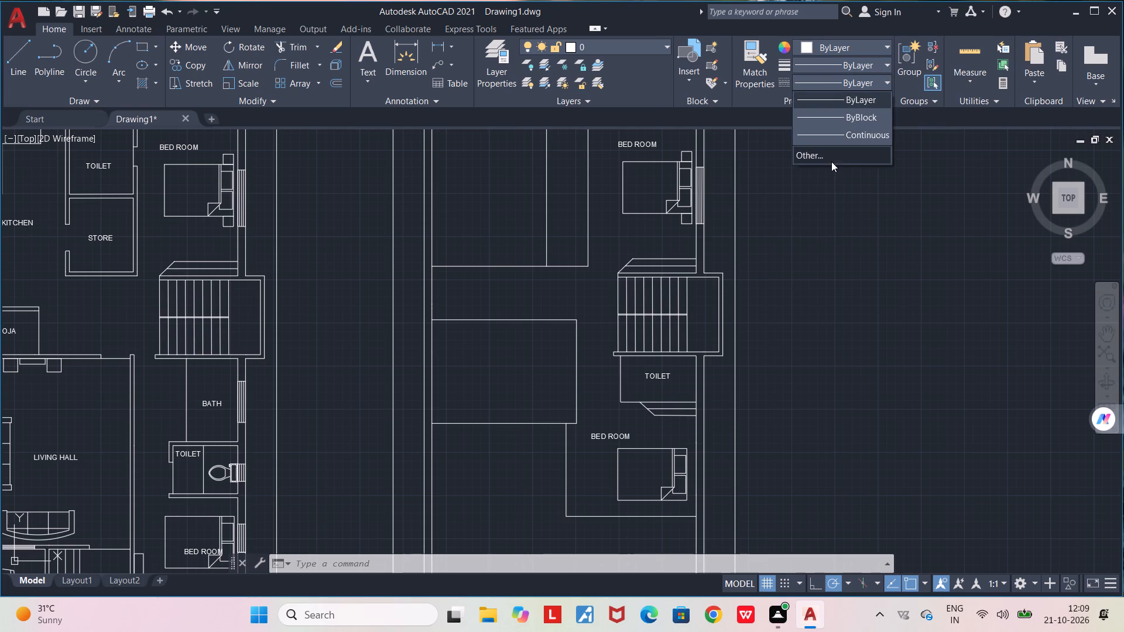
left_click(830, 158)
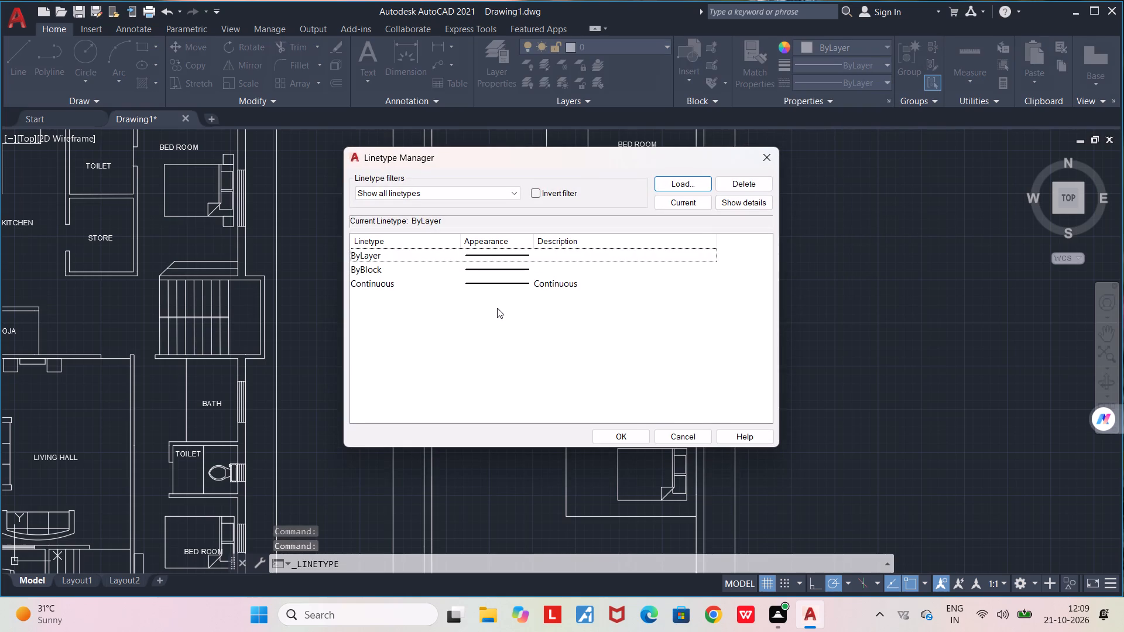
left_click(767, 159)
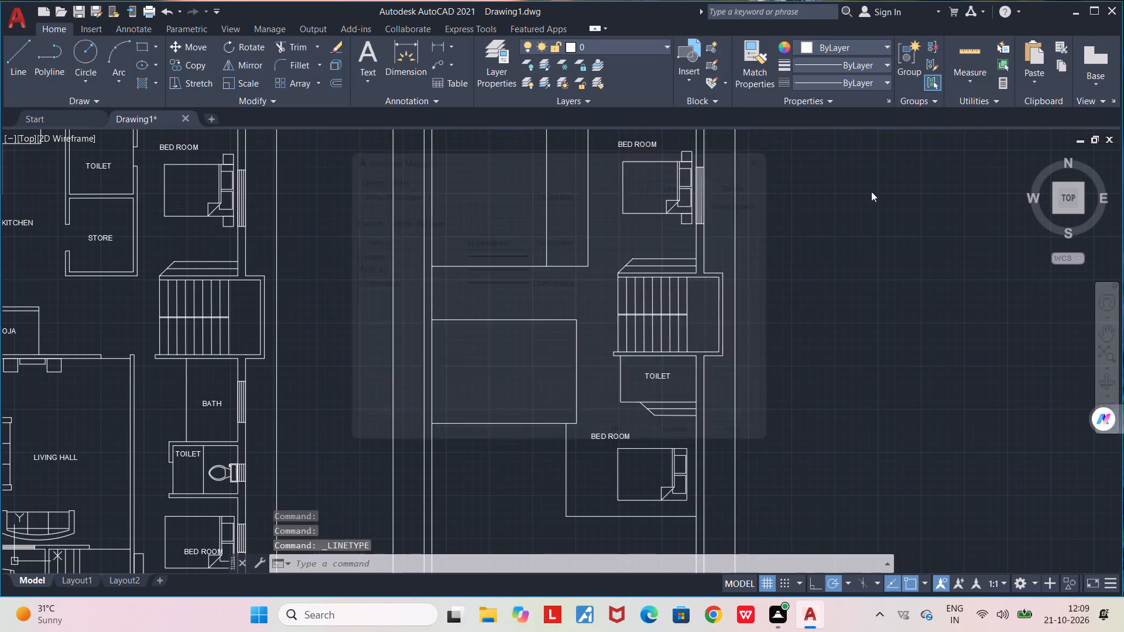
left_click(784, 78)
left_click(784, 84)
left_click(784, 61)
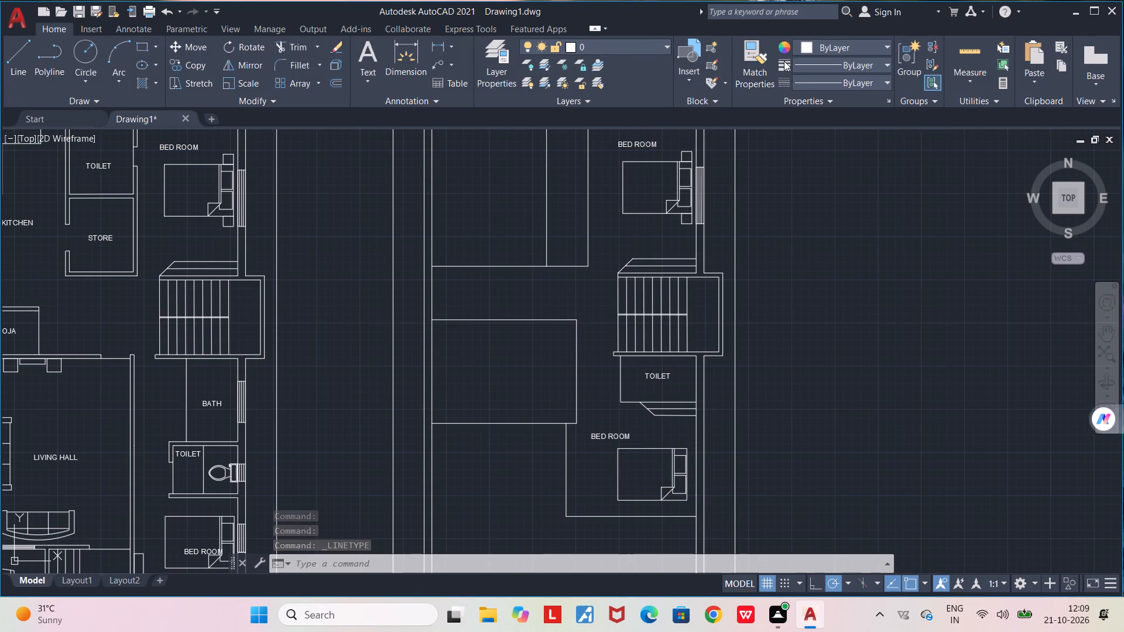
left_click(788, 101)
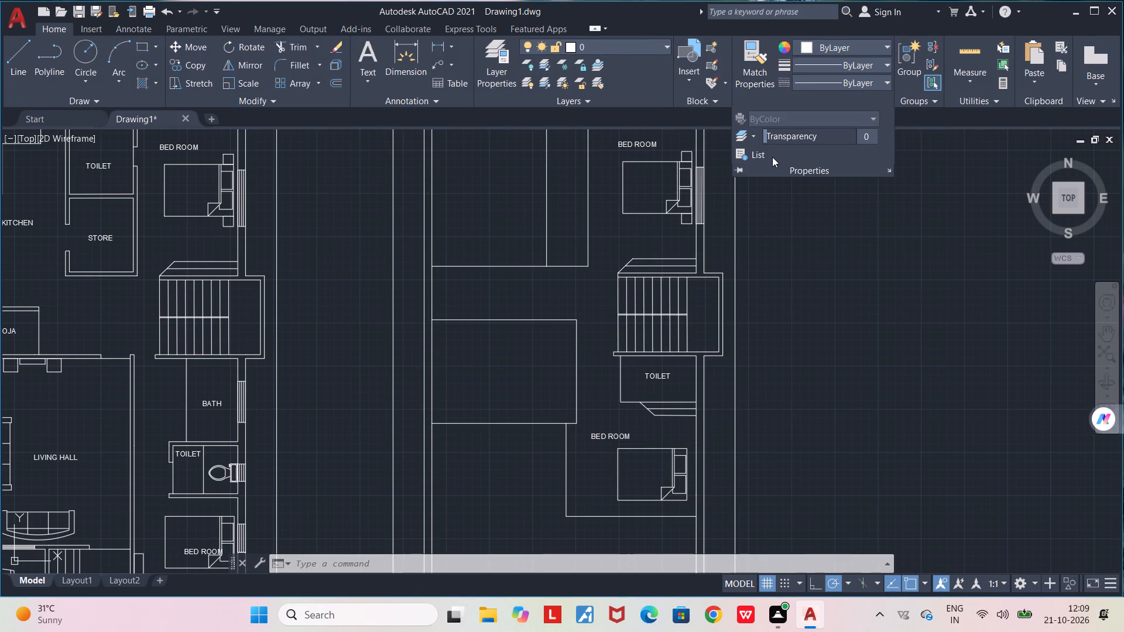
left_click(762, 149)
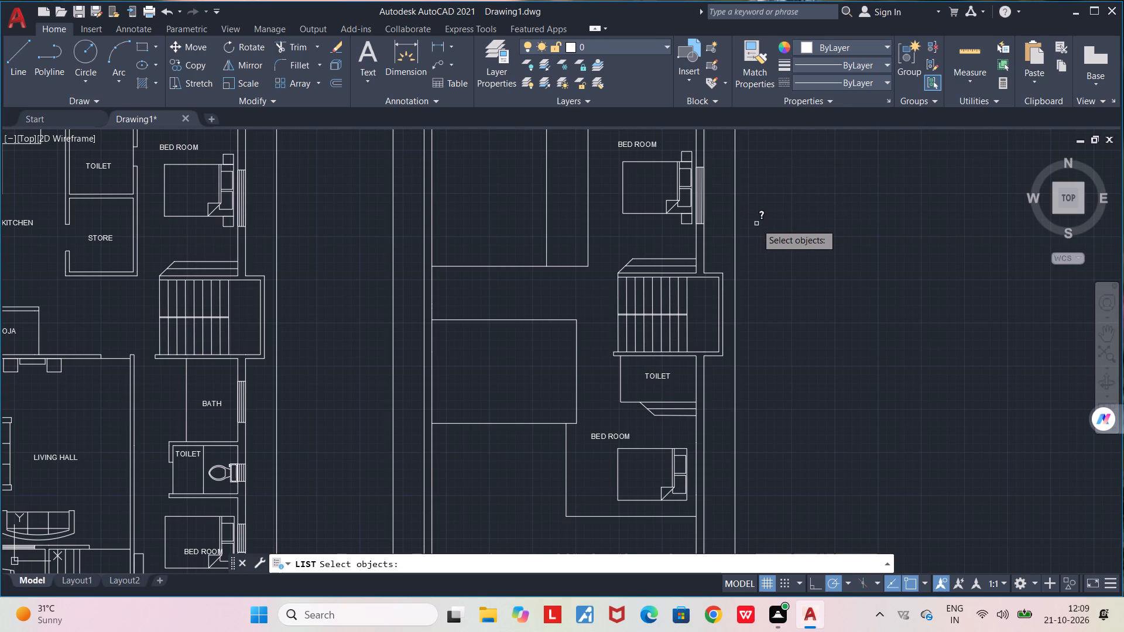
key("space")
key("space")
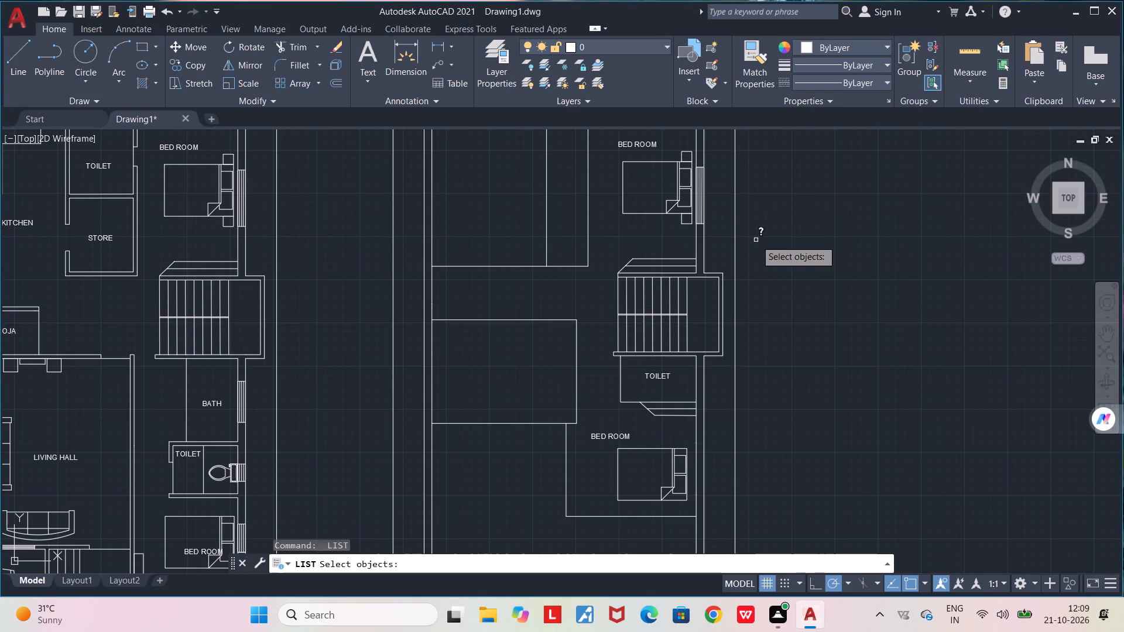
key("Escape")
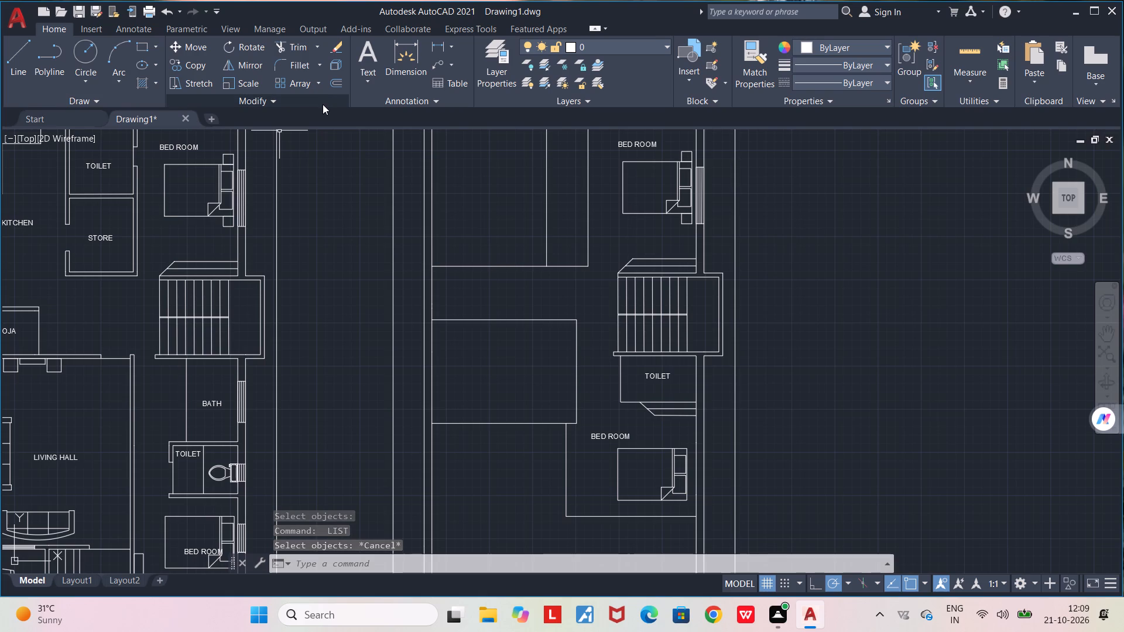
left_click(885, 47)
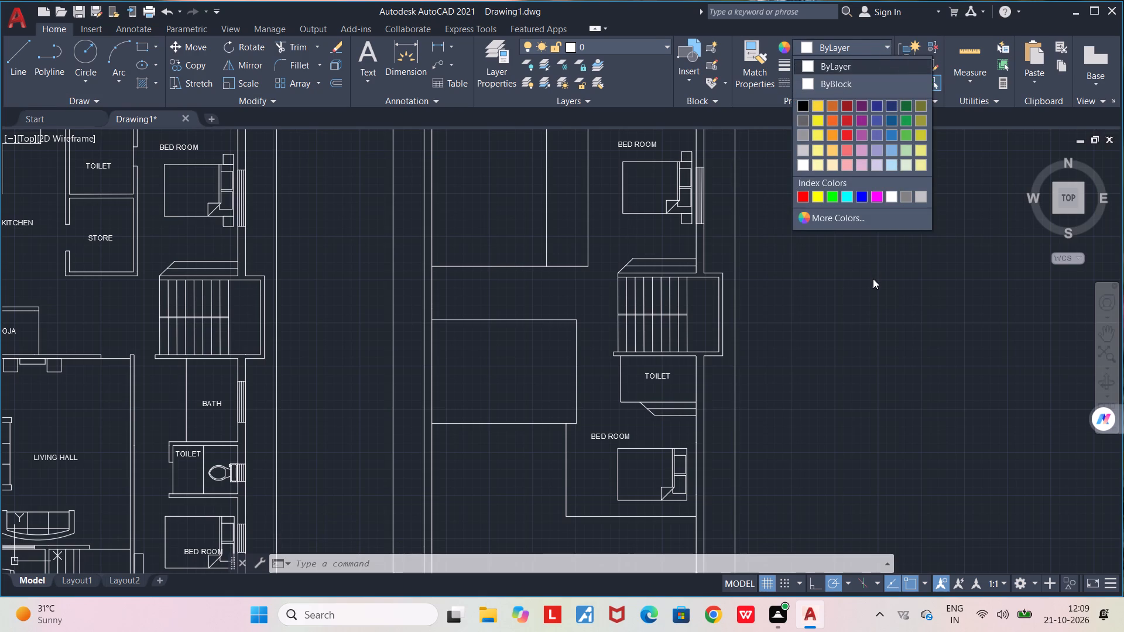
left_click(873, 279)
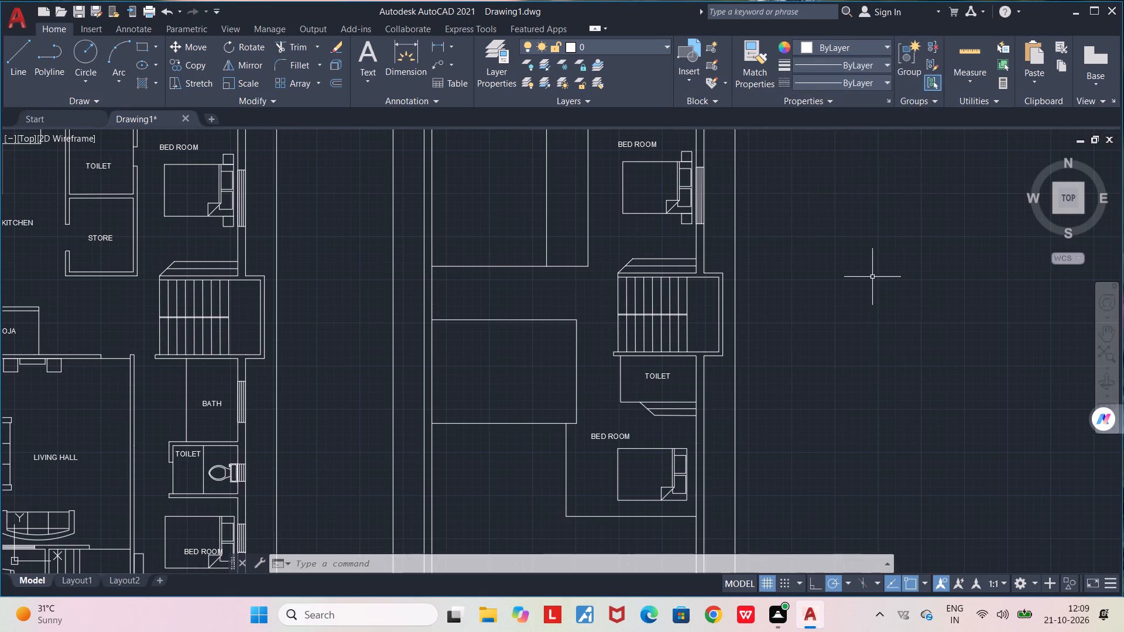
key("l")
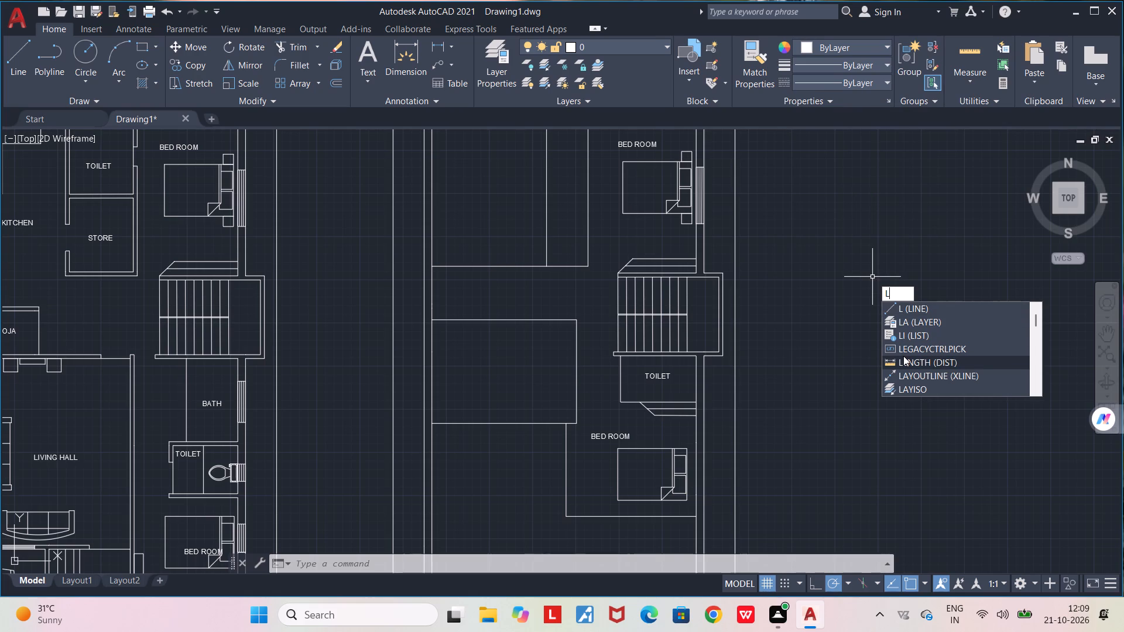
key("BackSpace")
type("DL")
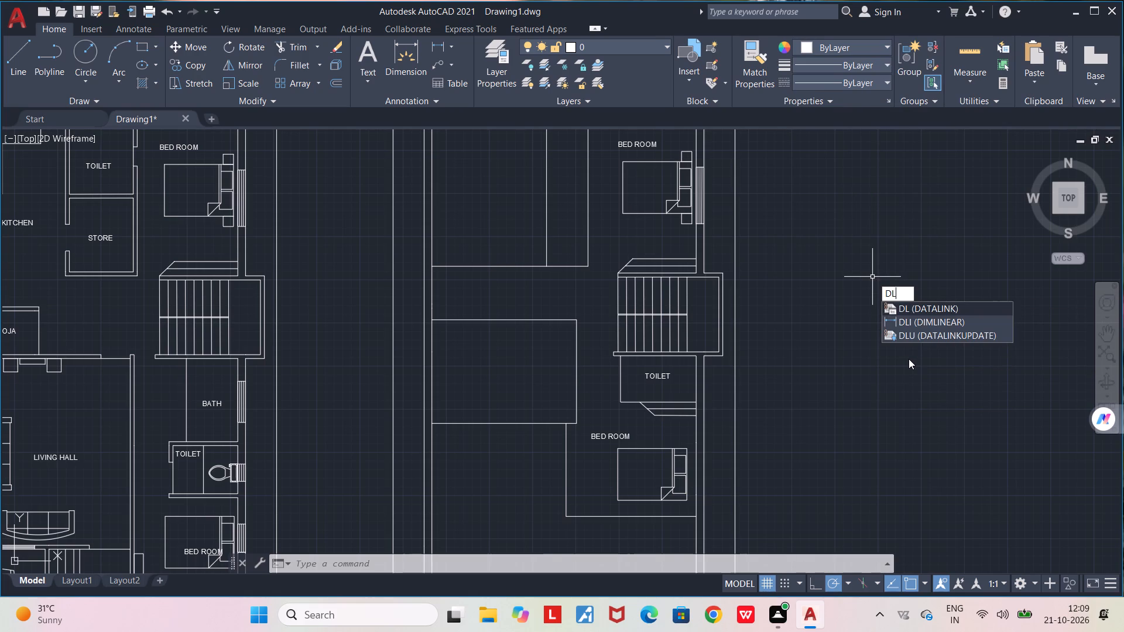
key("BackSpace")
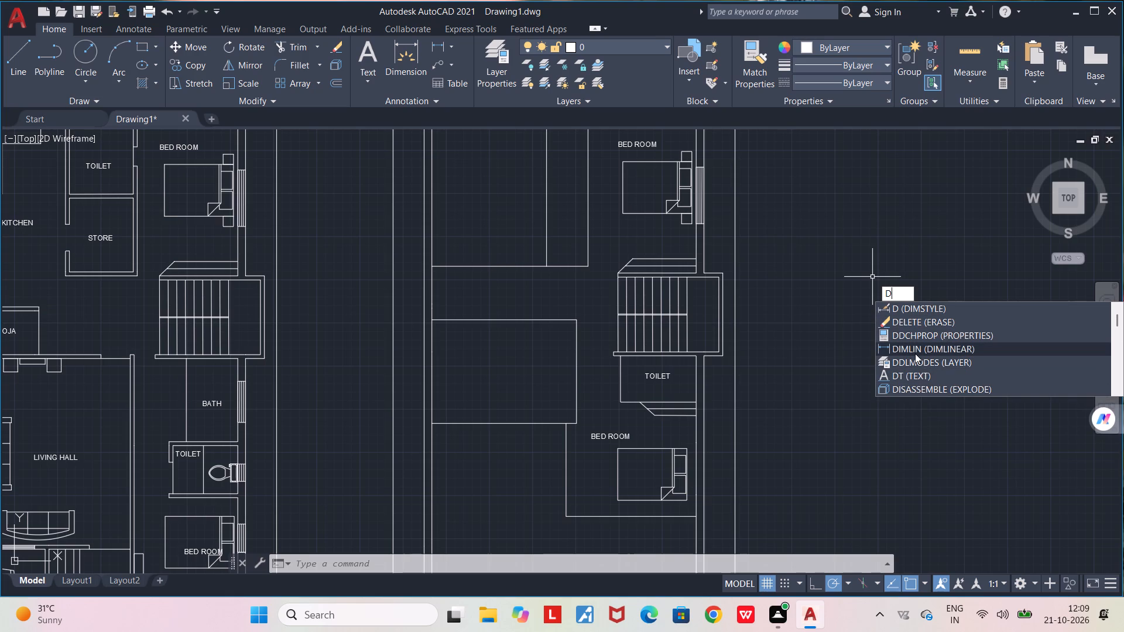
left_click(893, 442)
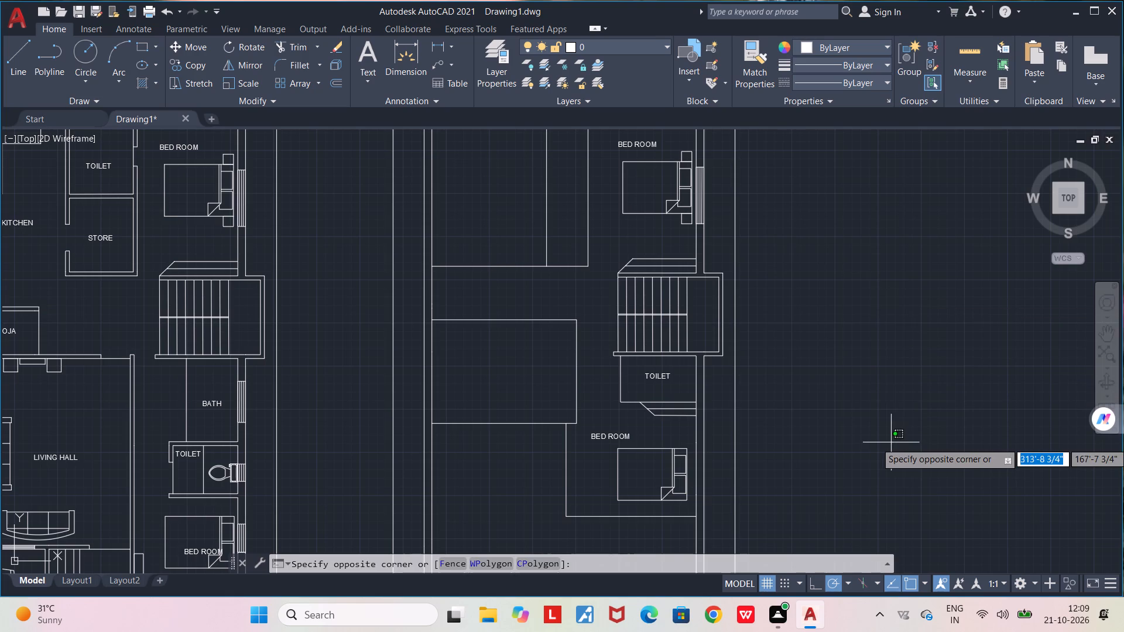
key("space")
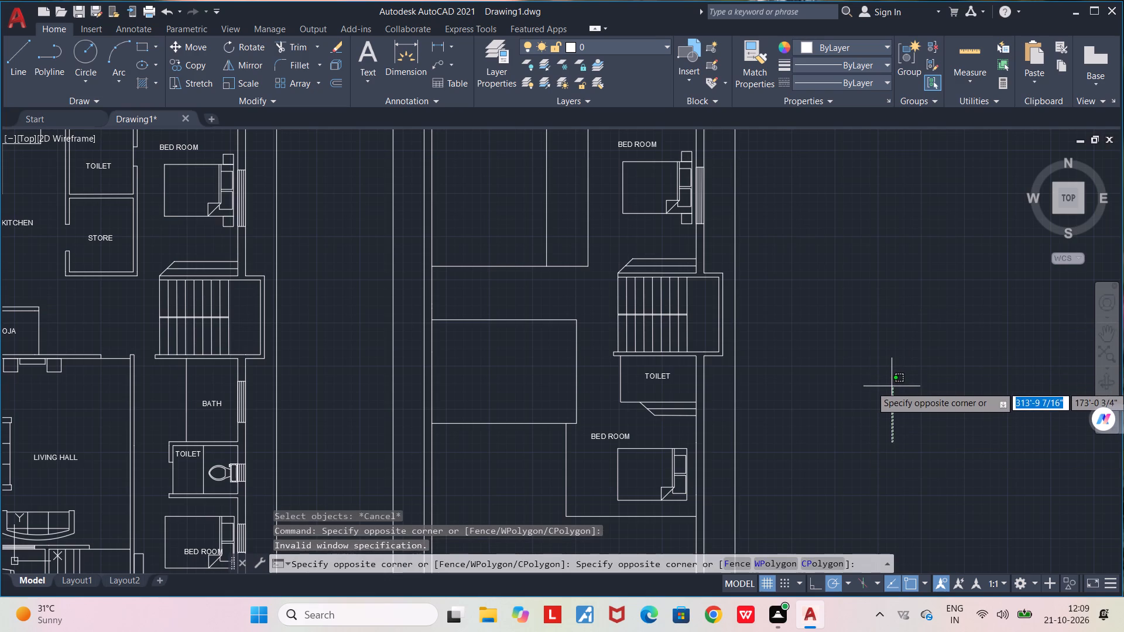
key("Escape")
Draw two crossing diagonal lines between the opposite corners of the second floor's middle rectangle on the west wall.
scroll(555, 442, "down", 1)
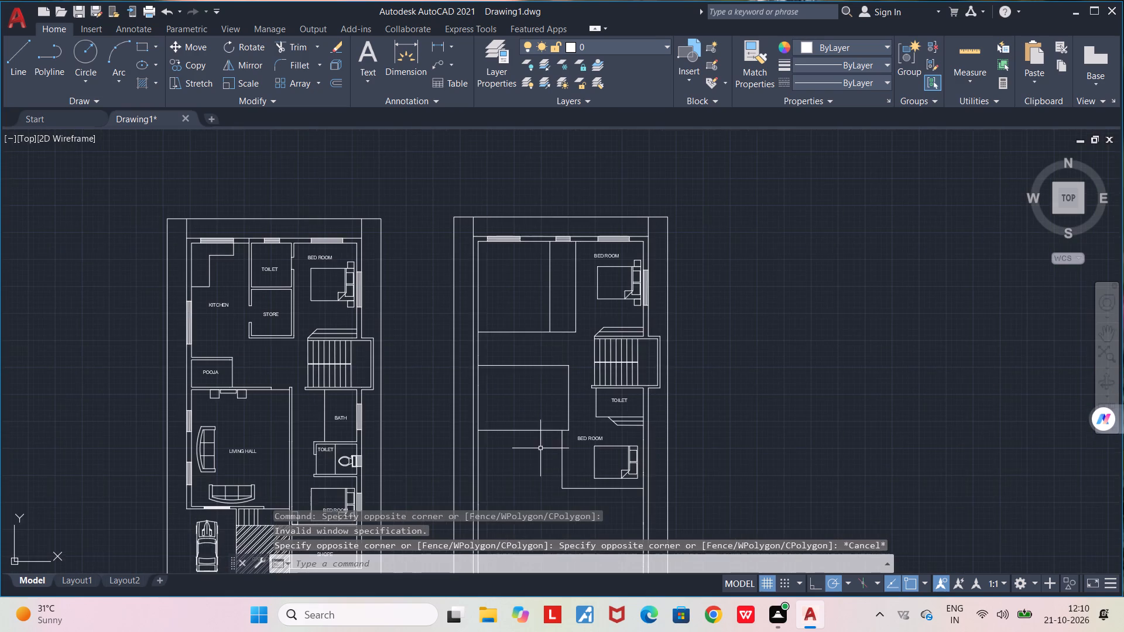
middle_click_drag(540, 449, 766, 391)
scroll(763, 344, "up", 1)
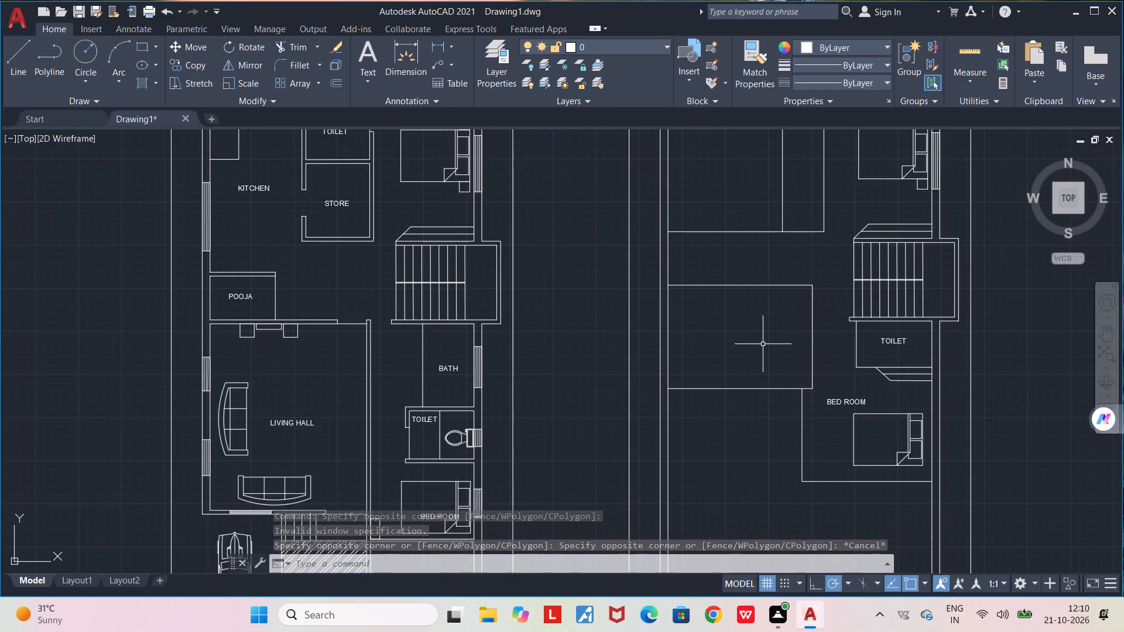
key("l")
key("Return")
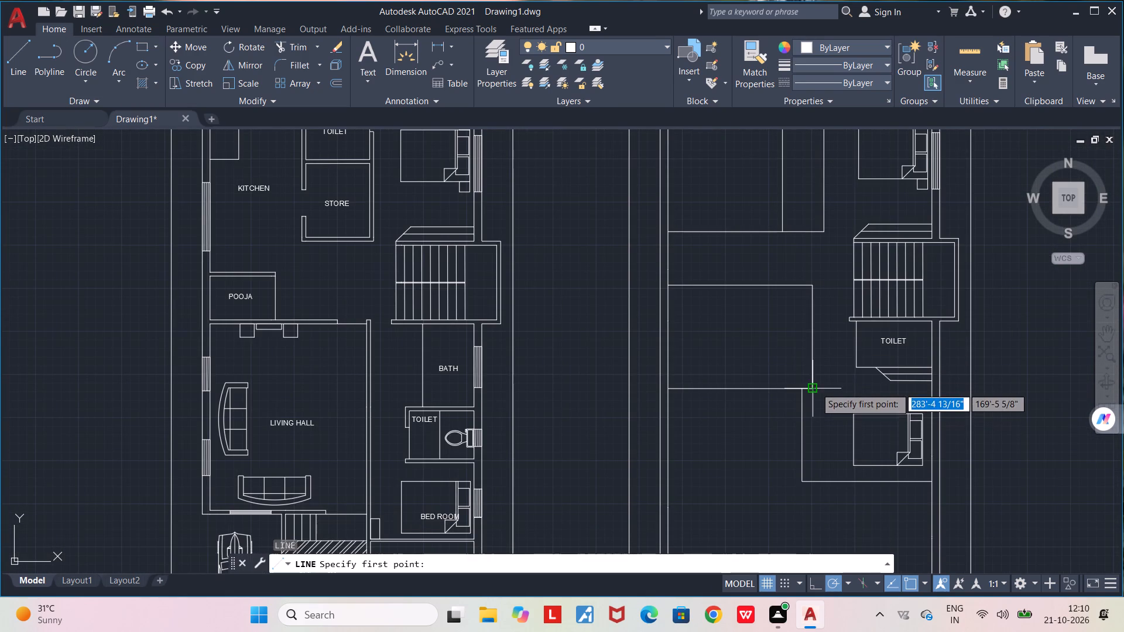
left_click(815, 387)
left_click(672, 287)
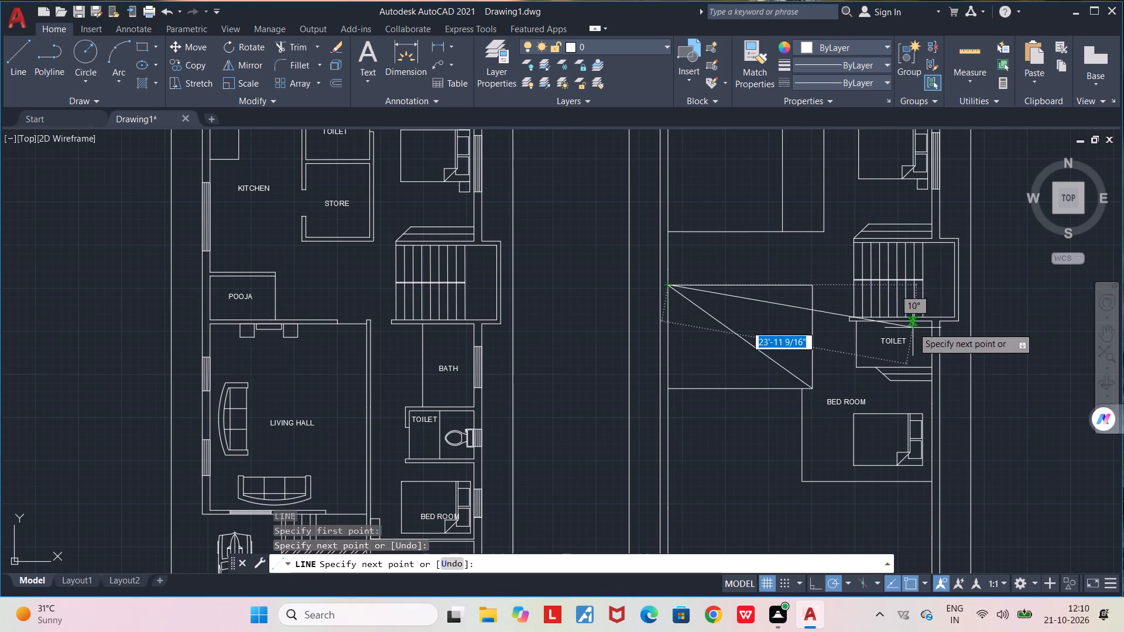
key("space")
key("l")
key("Return")
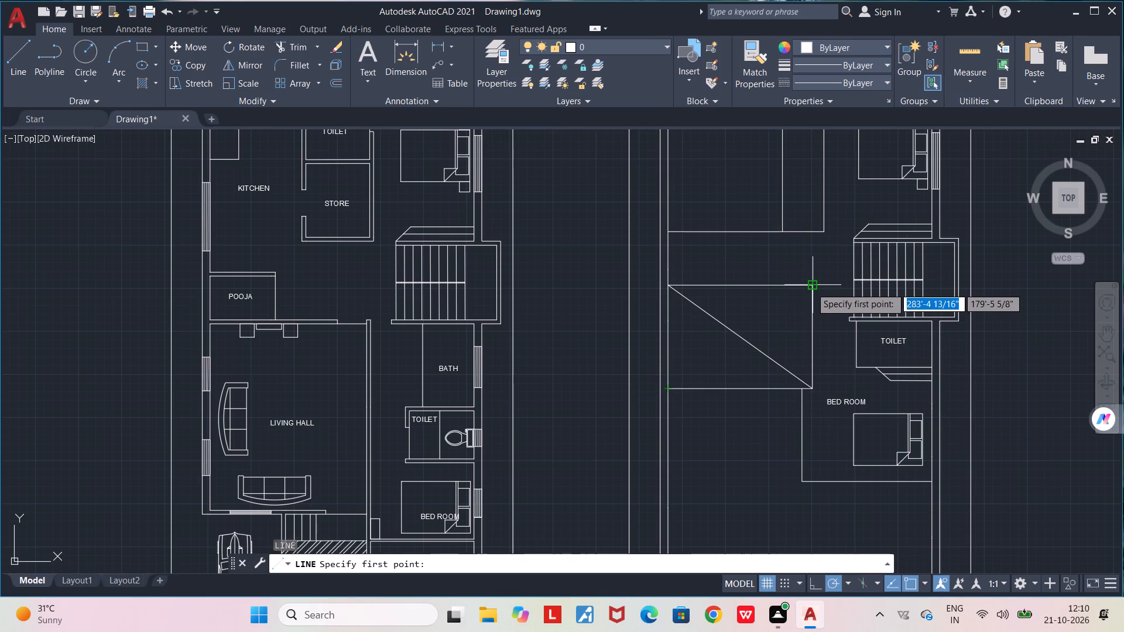
left_click(811, 287)
left_click(670, 389)
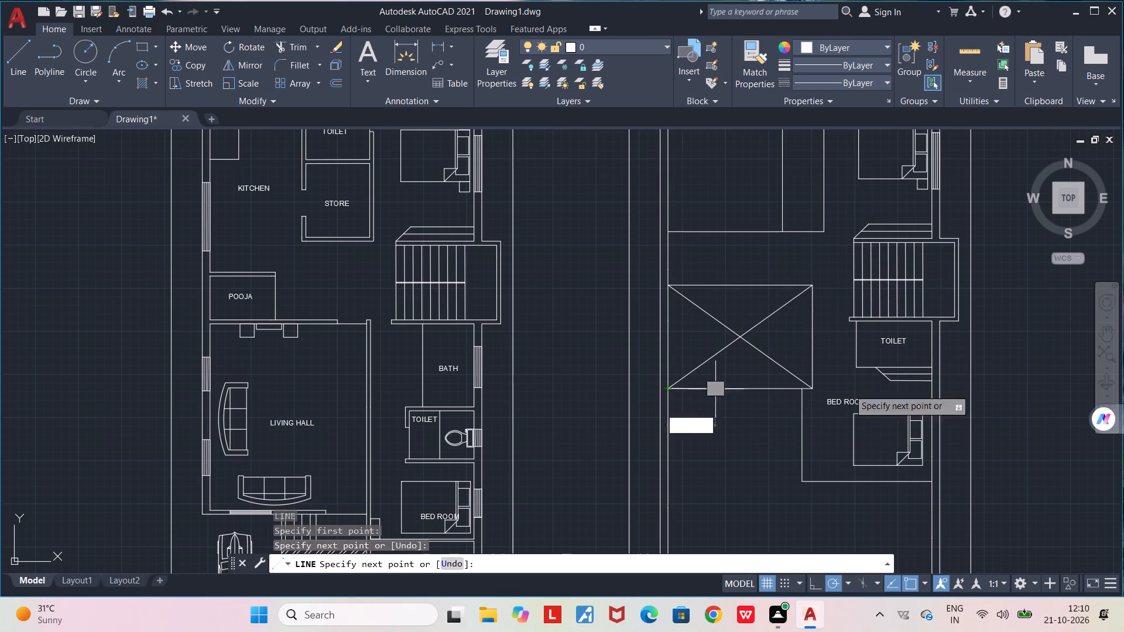
key("space")
Set the lineweight of the rectangle's southwest-to-northeast diagonal to 0.09 mm in its properties.
left_click(764, 318)
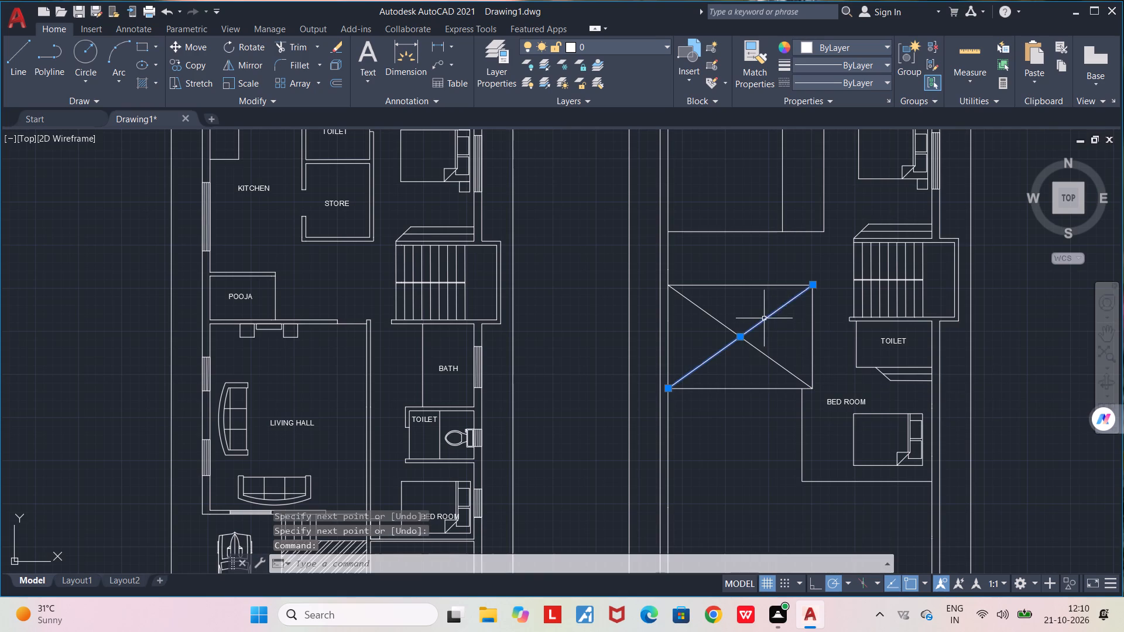
right_click(764, 319)
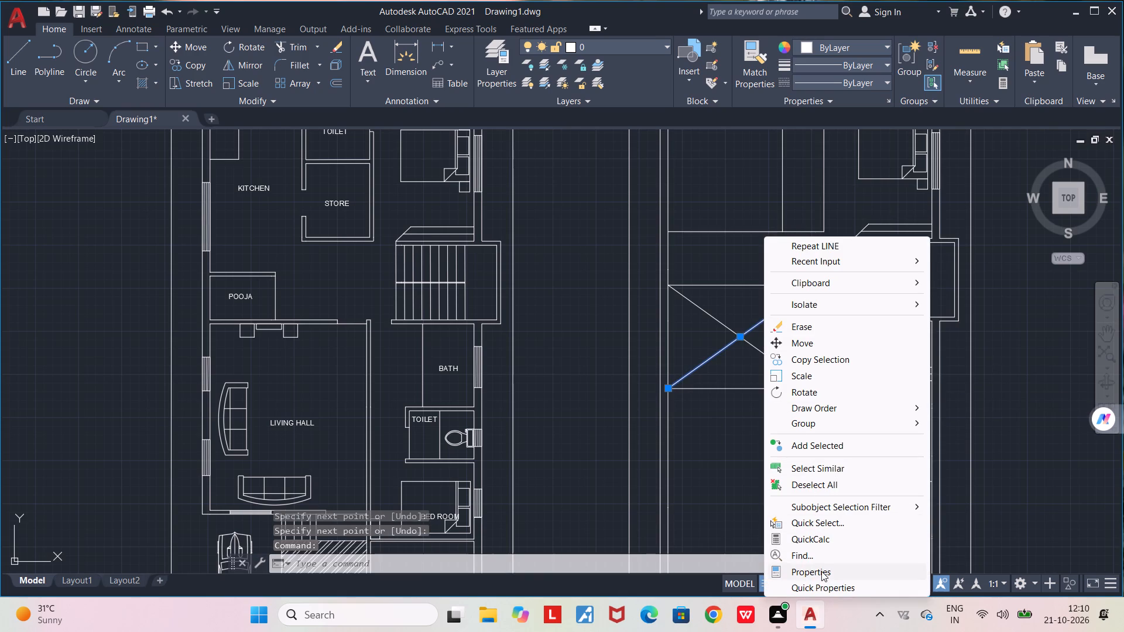
left_click(822, 572)
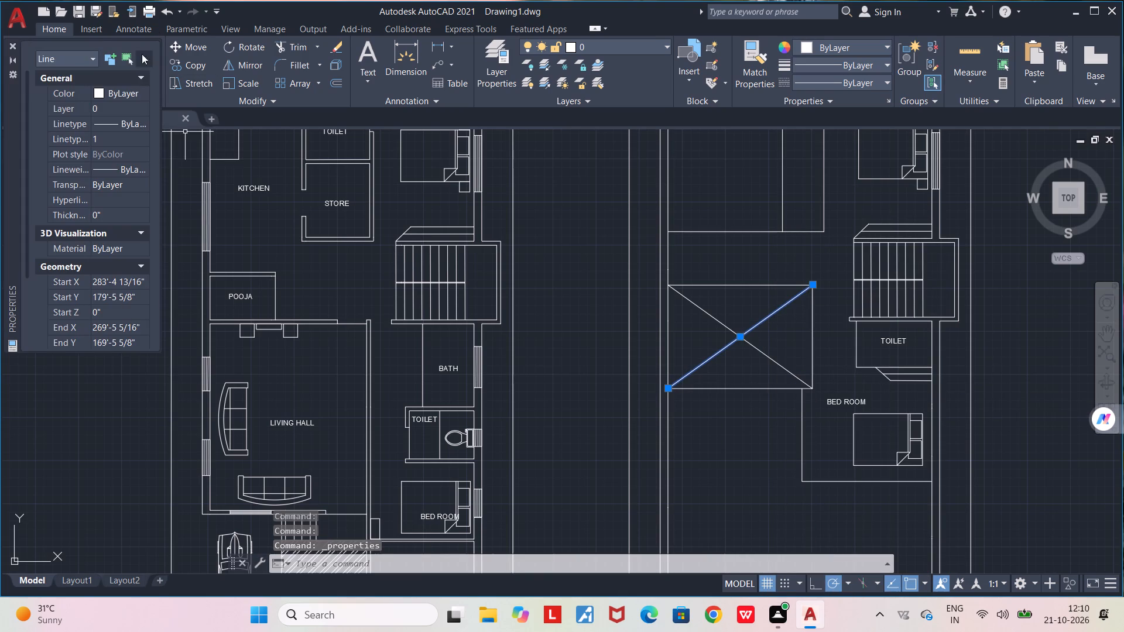
left_click(136, 123)
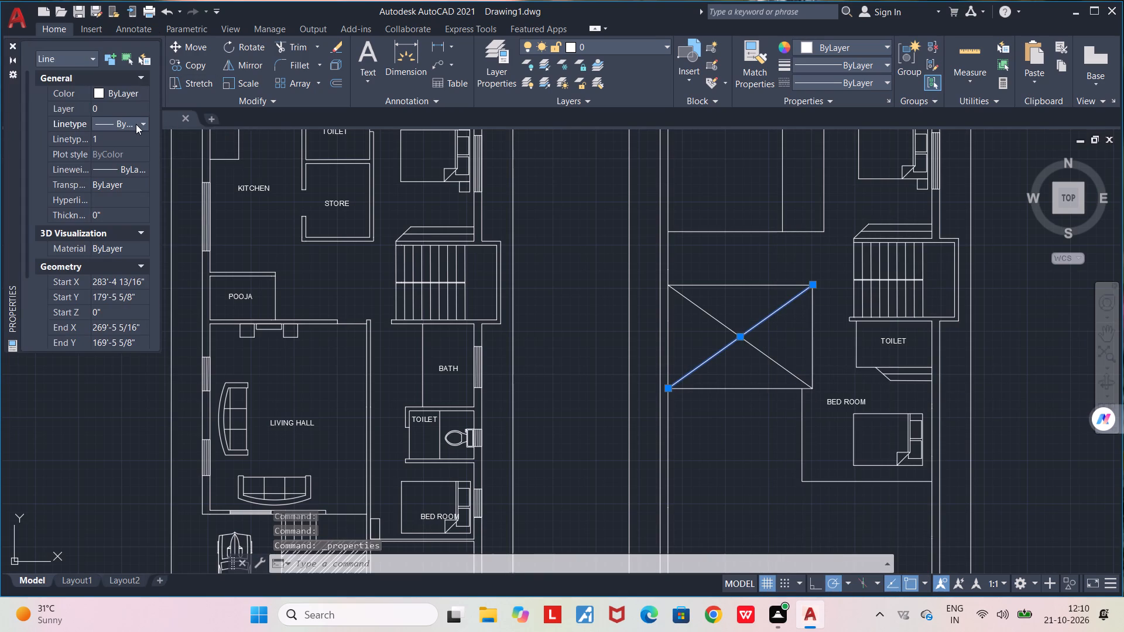
left_click(140, 124)
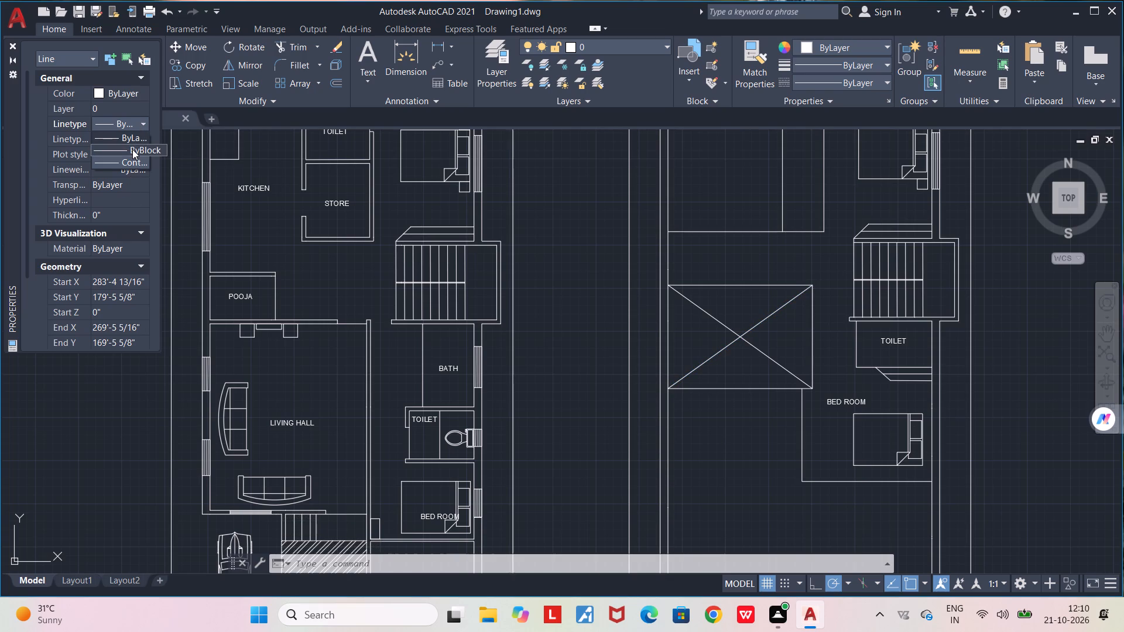
left_click(98, 389)
left_click(131, 185)
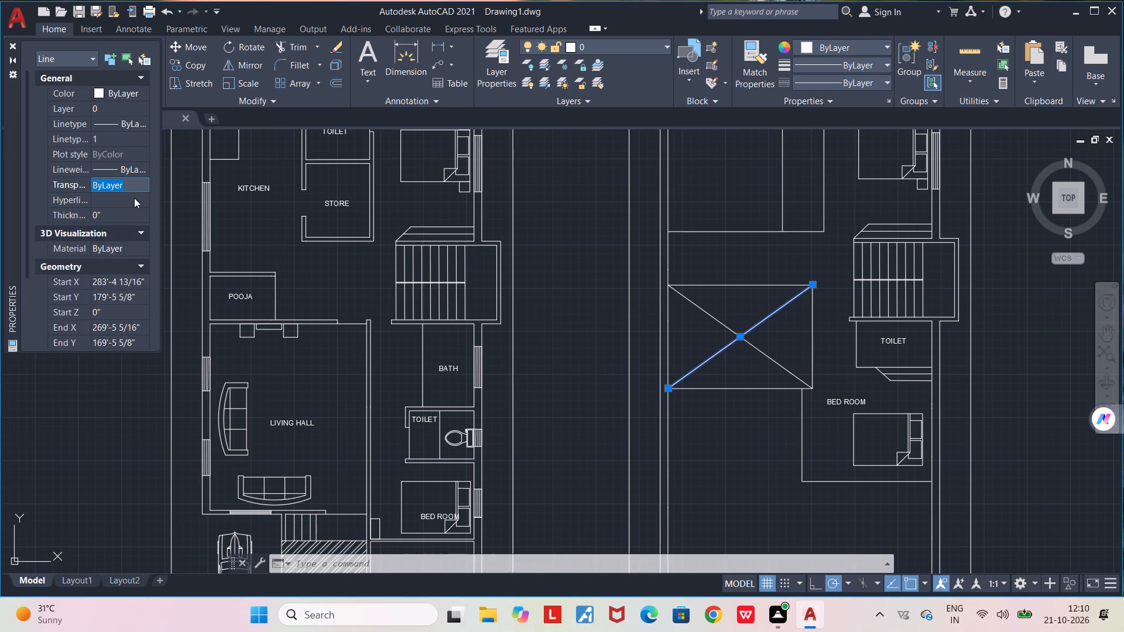
left_click(142, 184)
left_click(140, 167)
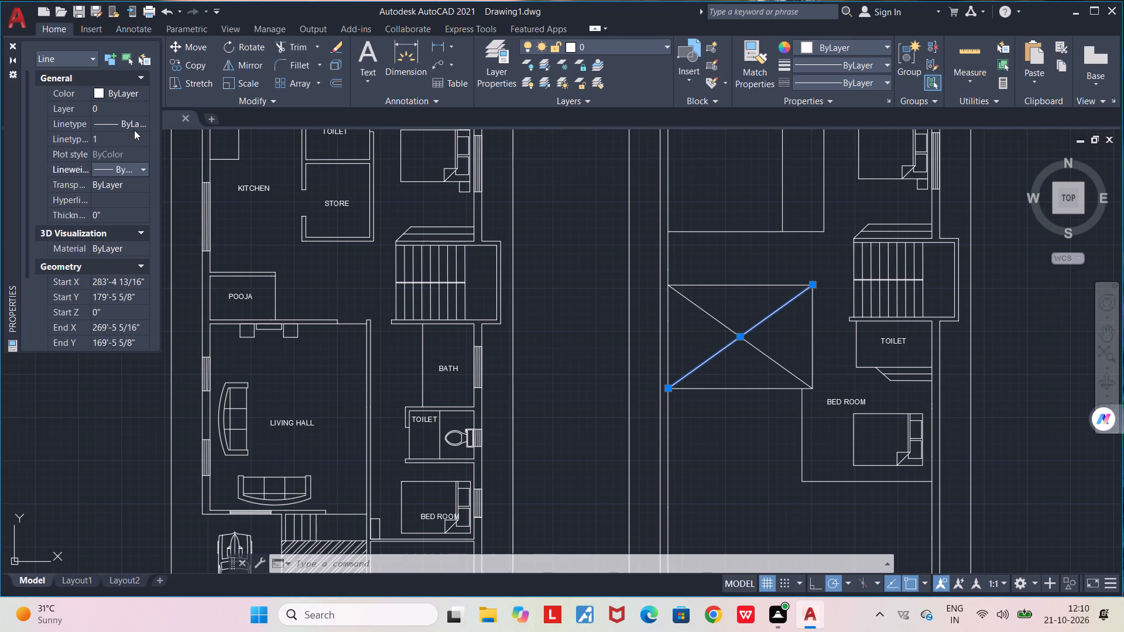
left_click(141, 162)
left_click(144, 170)
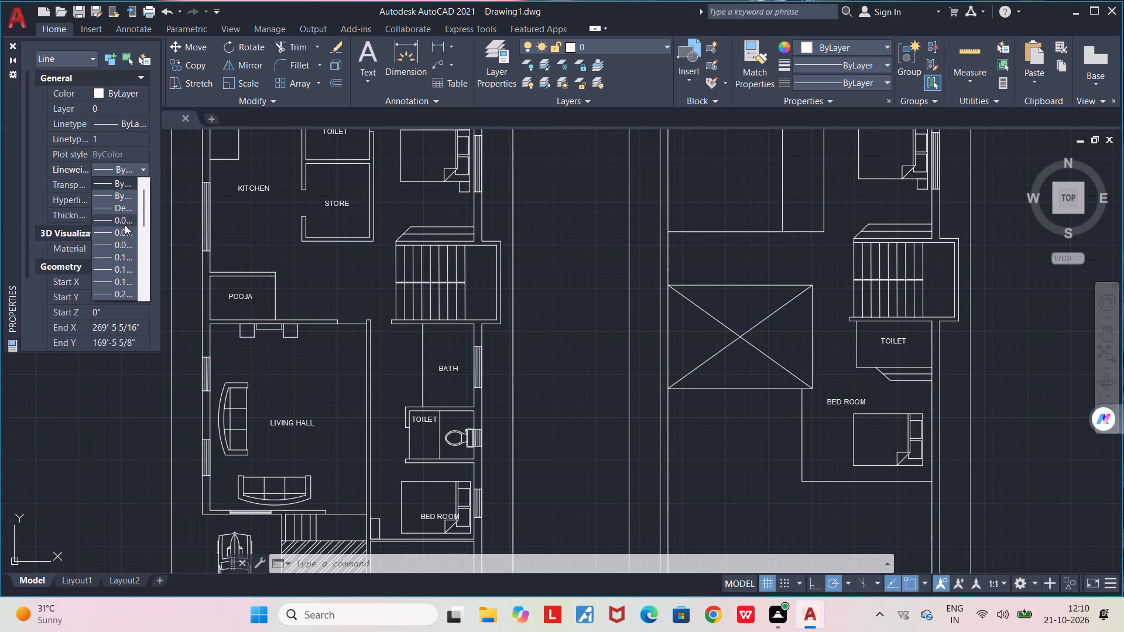
scroll(125, 225, "down", 3)
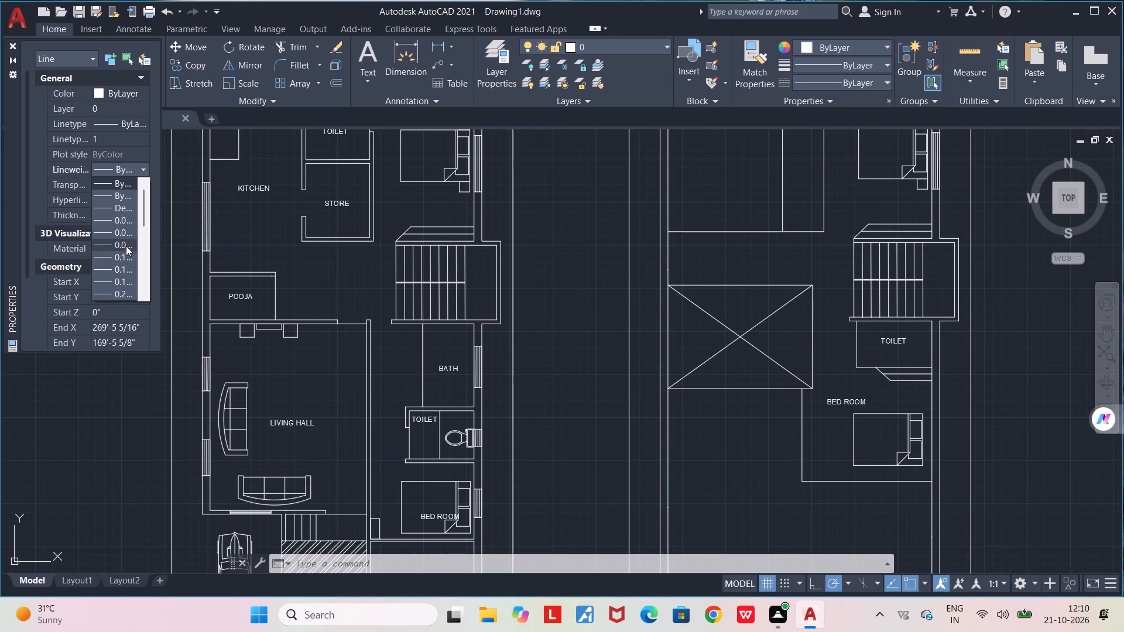
left_click(126, 243)
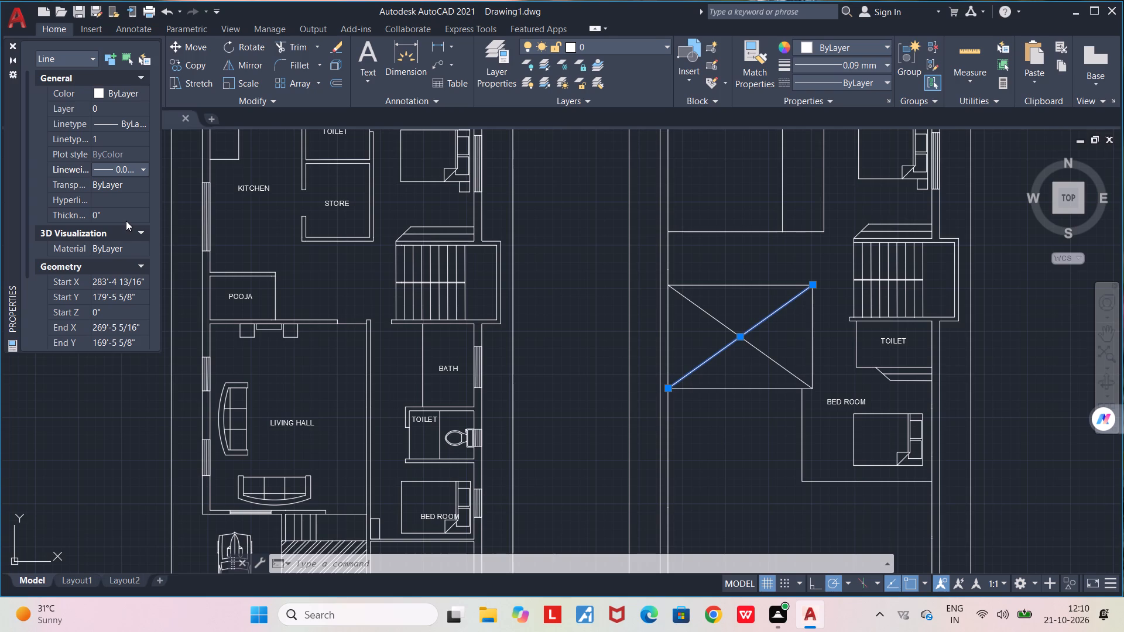
key("ctrl+z")
Examine the selected diagonal's general and geometry properties, including its layer and linetype scale.
scroll(132, 107, "up", 2)
left_click(138, 77)
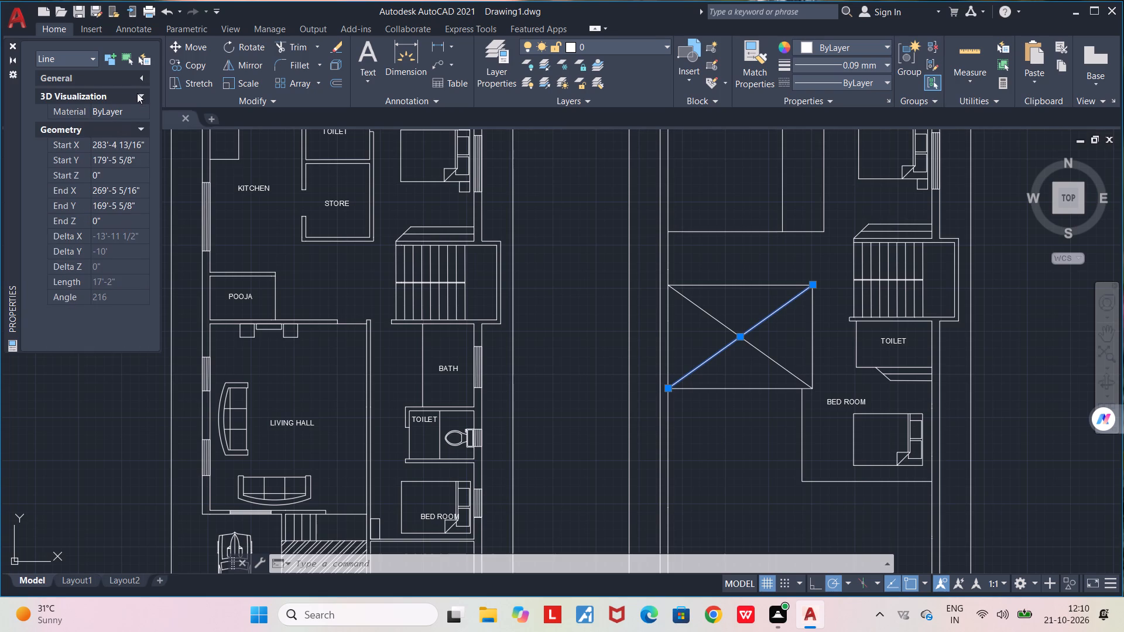
left_click(142, 97)
left_click(140, 96)
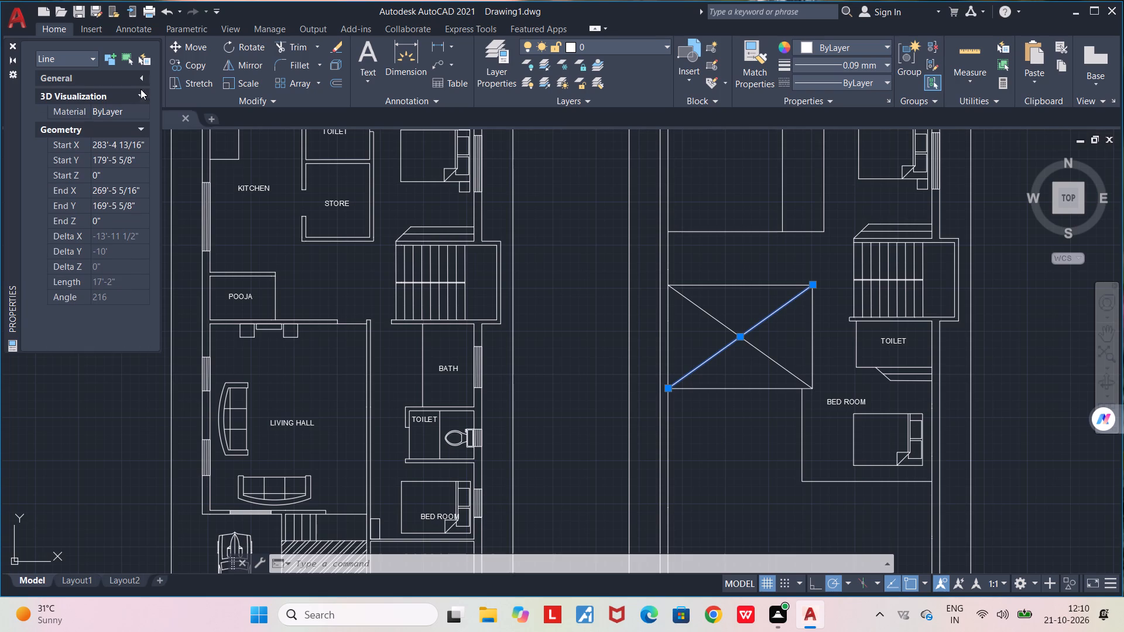
left_click(140, 77)
scroll(120, 147, "up", 4)
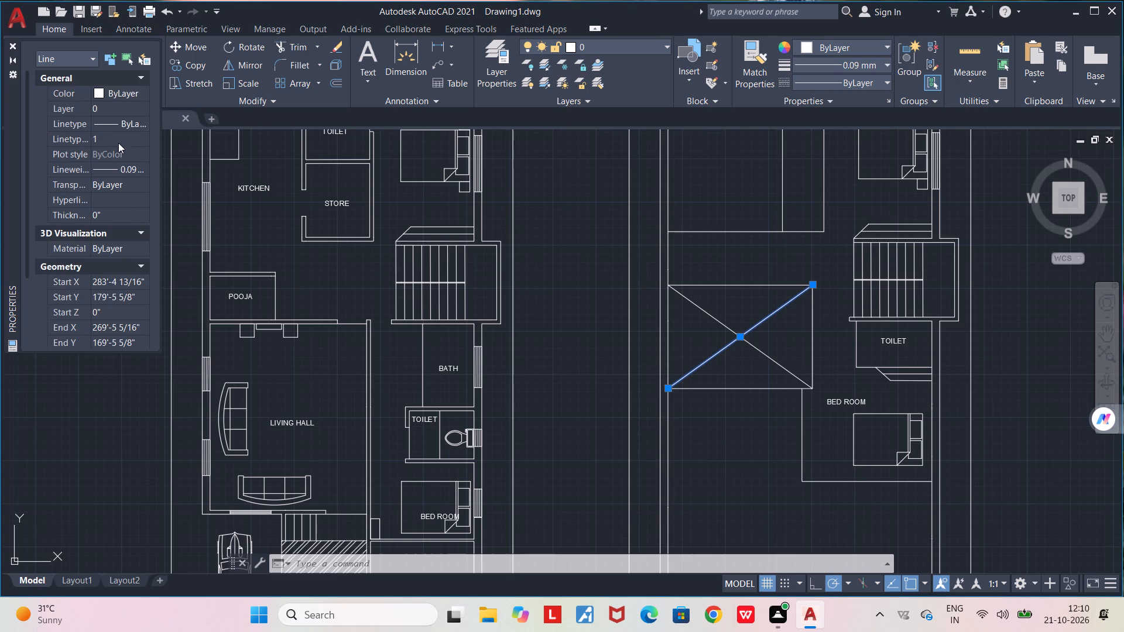
left_click(112, 107)
left_click(140, 110)
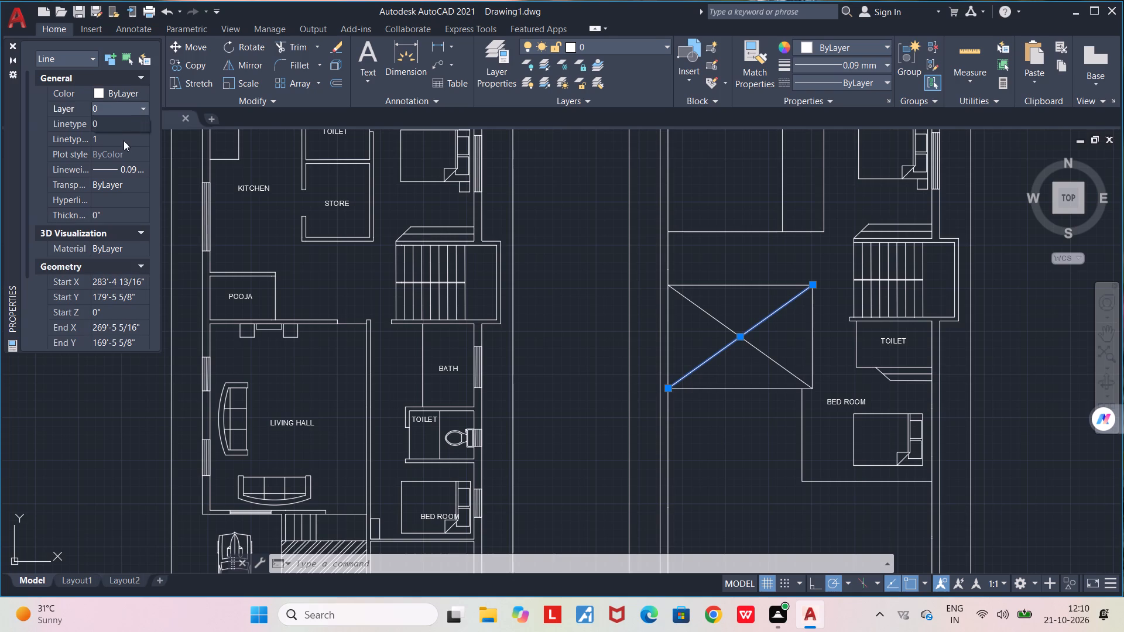
left_click_drag(117, 154, 117, 160)
left_click(117, 140)
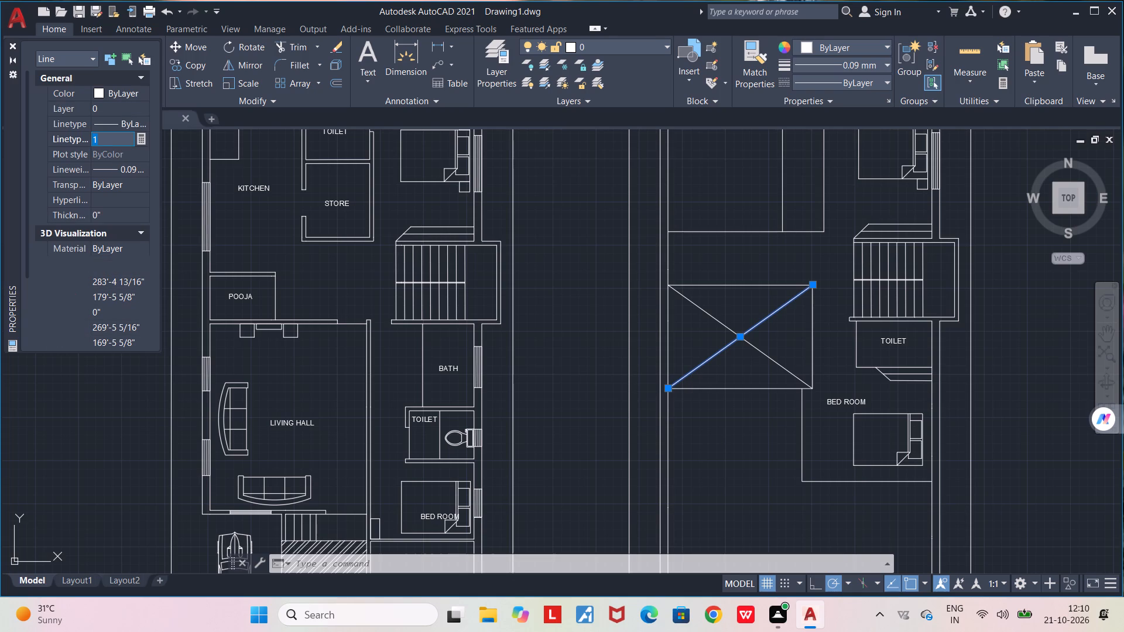
left_click(141, 144)
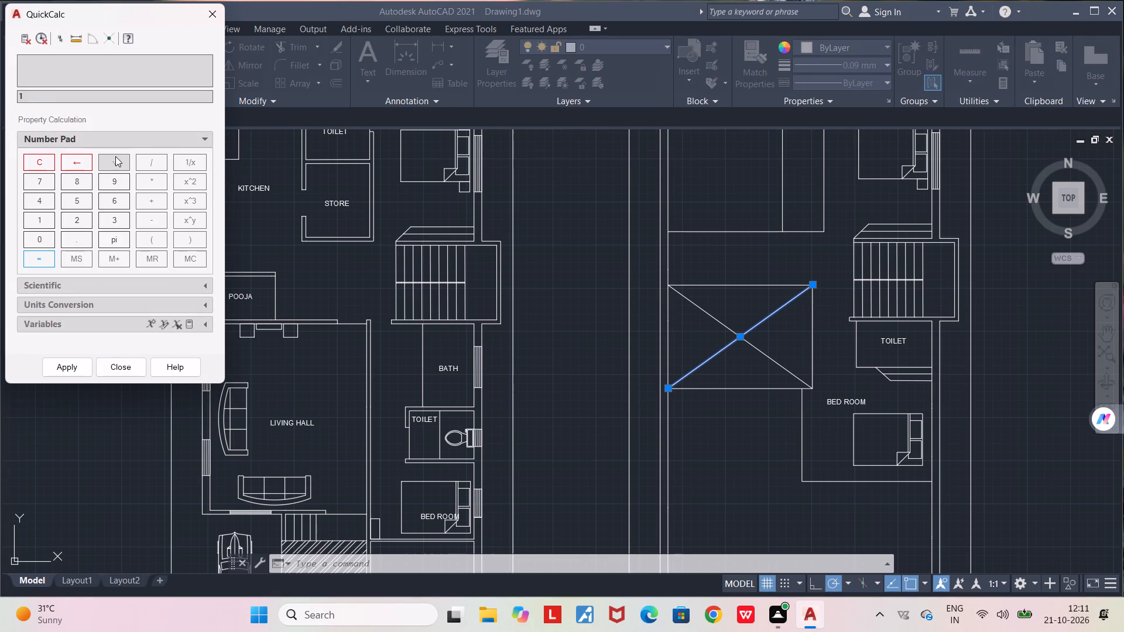
scroll(115, 166, "down", 2)
left_click(212, 8)
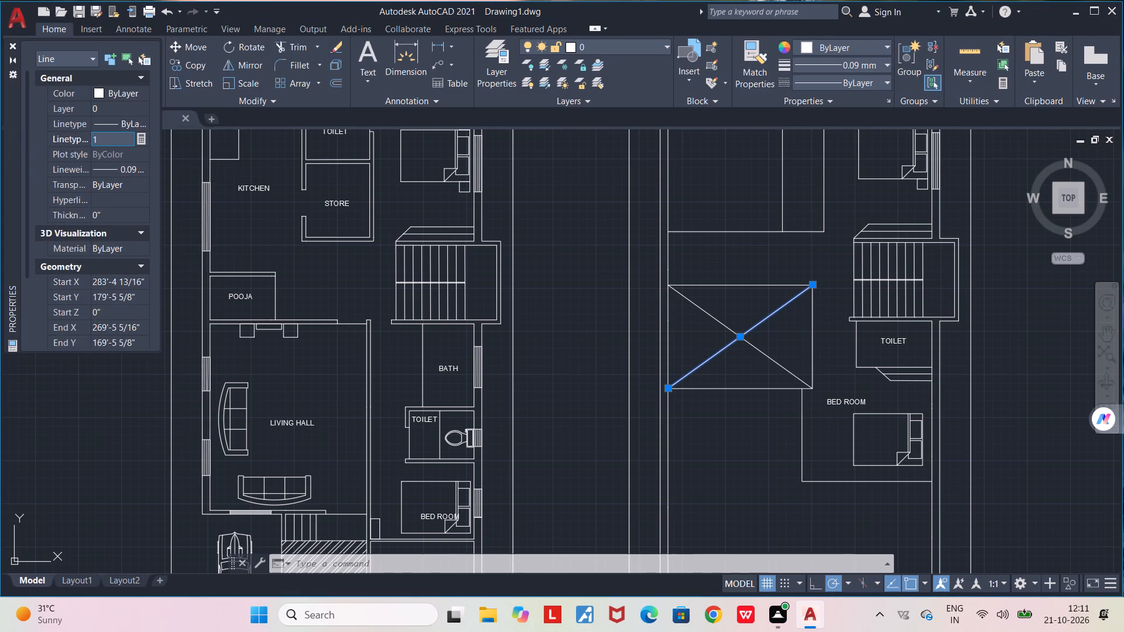
scroll(124, 150, "down", 4)
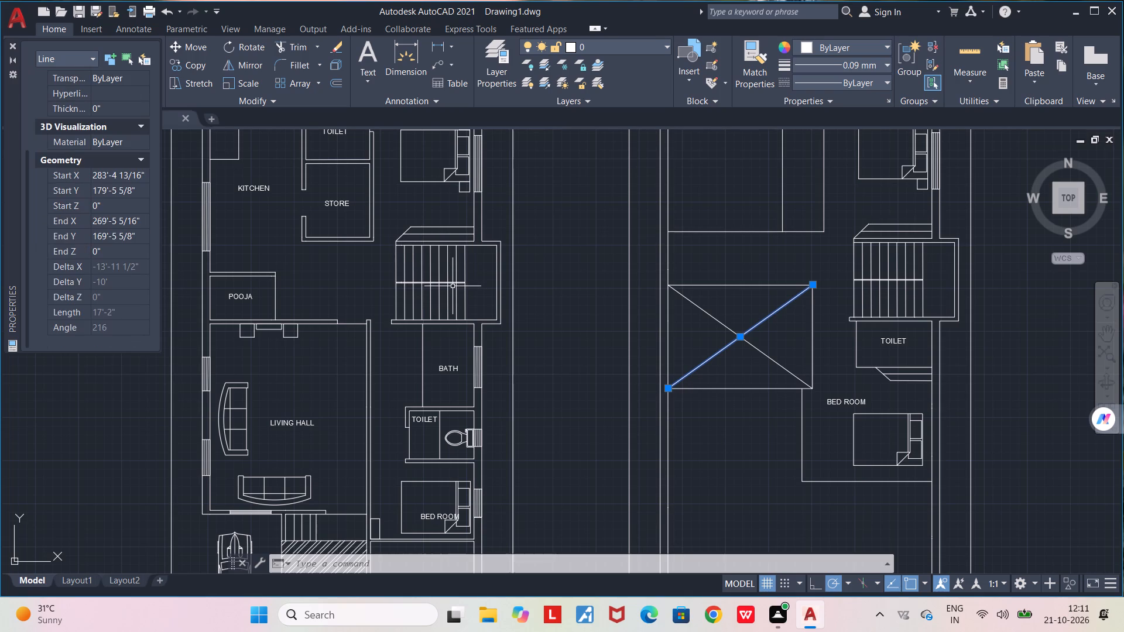
key("space")
scroll(707, 367, "up", 1)
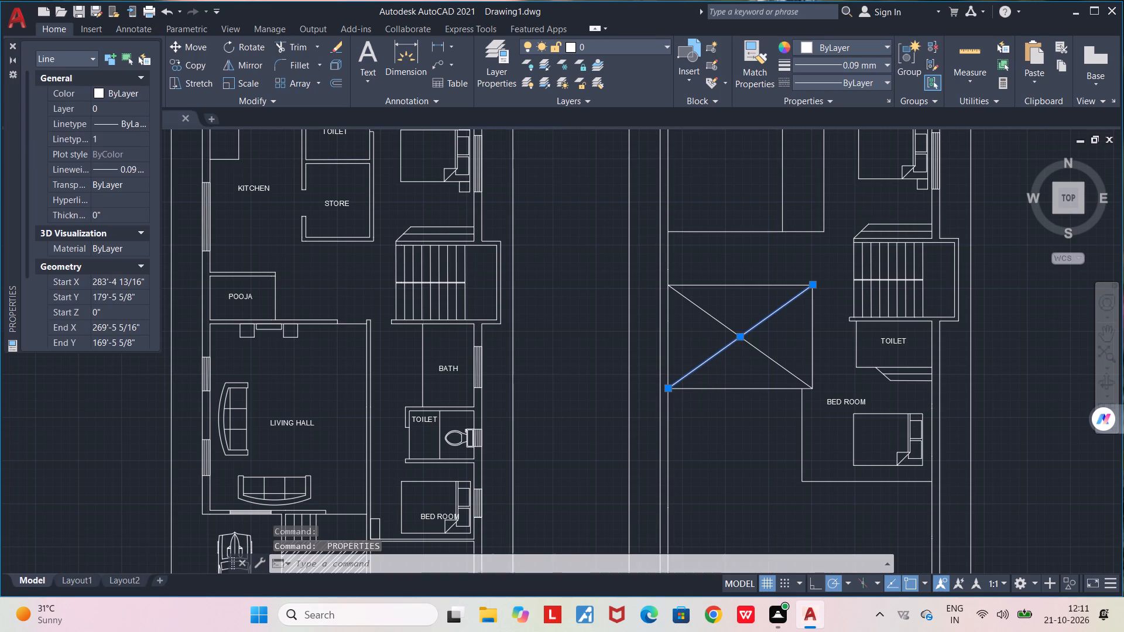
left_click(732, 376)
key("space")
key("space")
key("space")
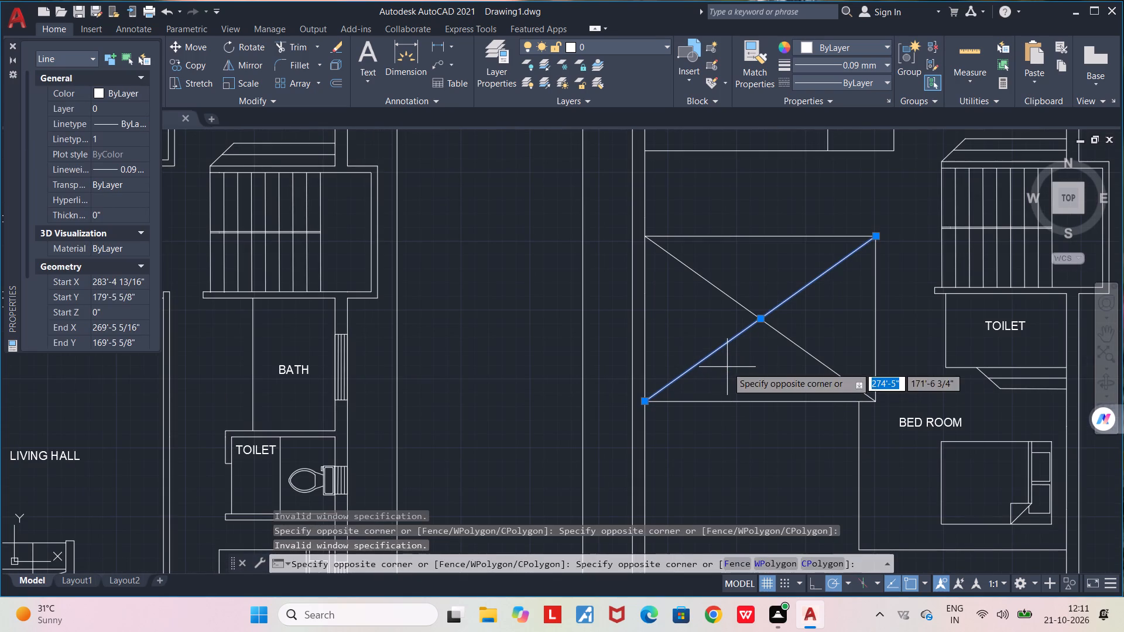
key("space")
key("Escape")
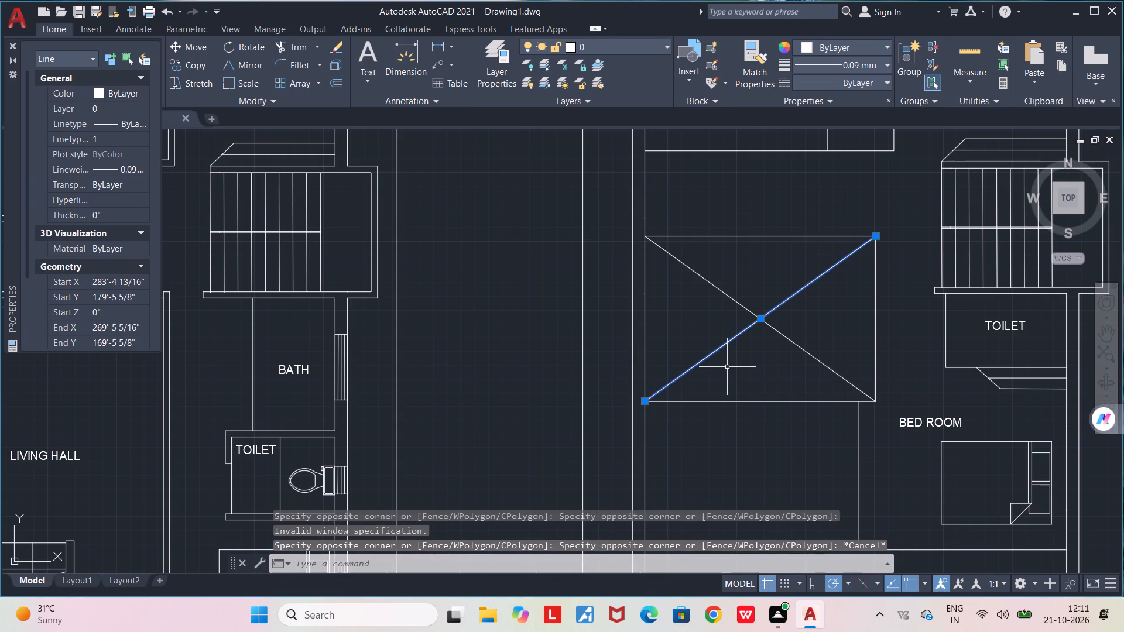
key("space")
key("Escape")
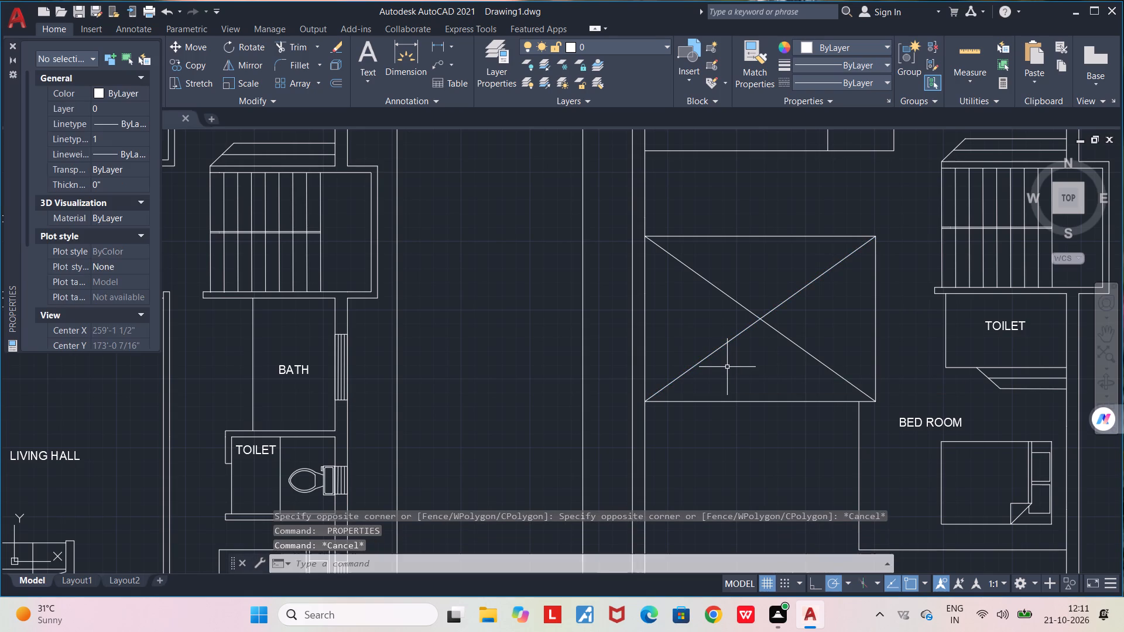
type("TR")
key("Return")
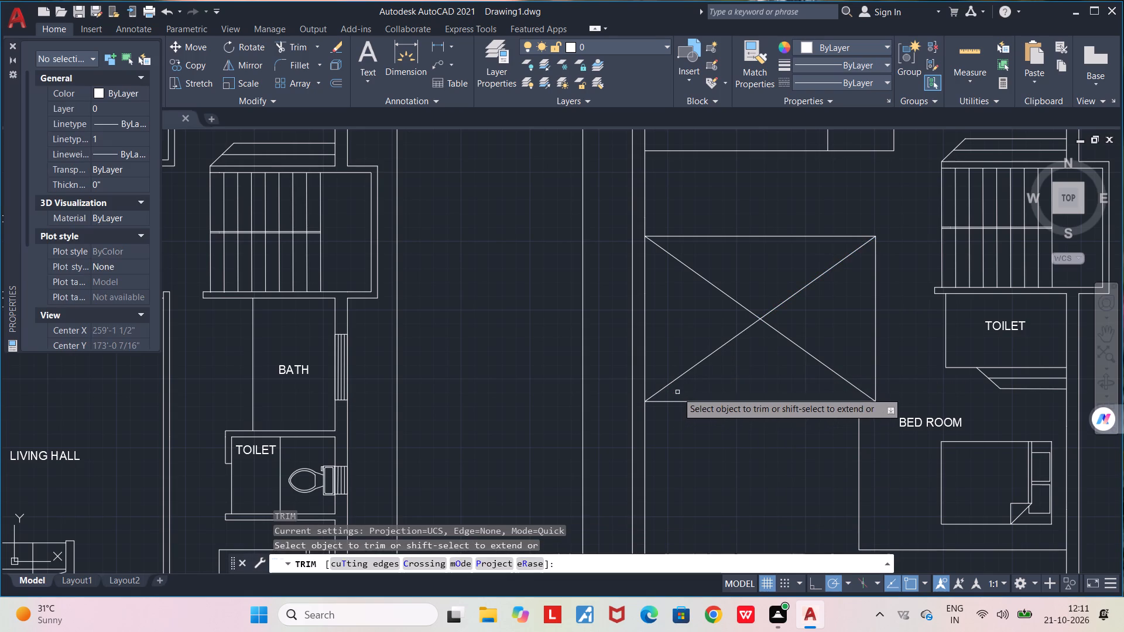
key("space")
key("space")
Sketch a freehand zigzag line back and forth across the southwest-to-northeast diagonal, from near the rectangle's southwest corner up to the diagonals' crossing.
key("l")
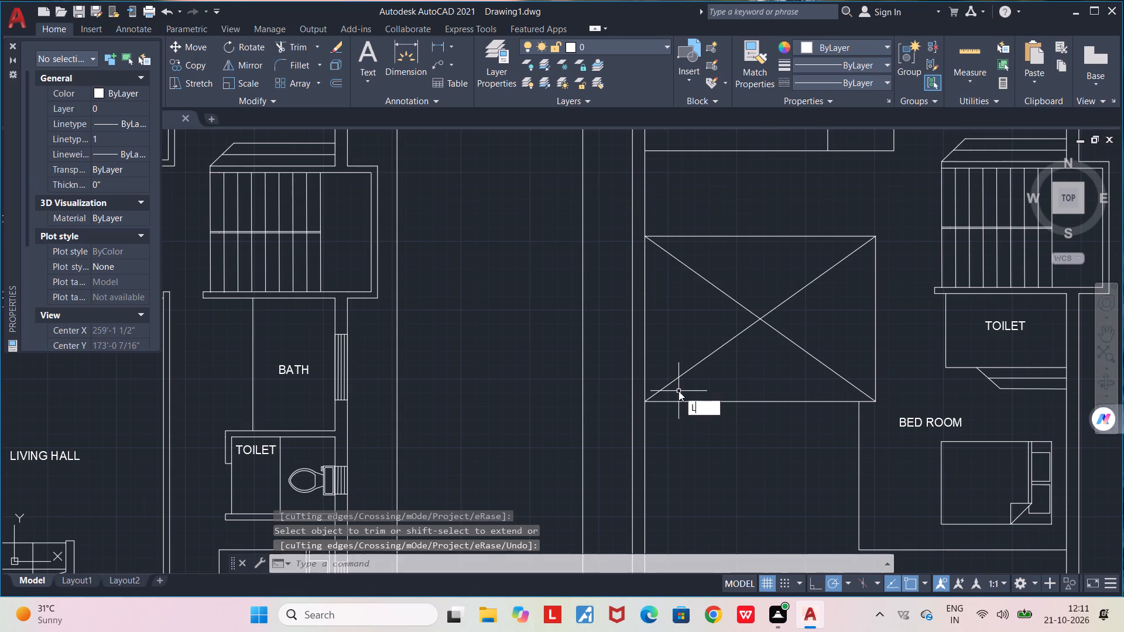
key("Return")
scroll(675, 389, "up", 1)
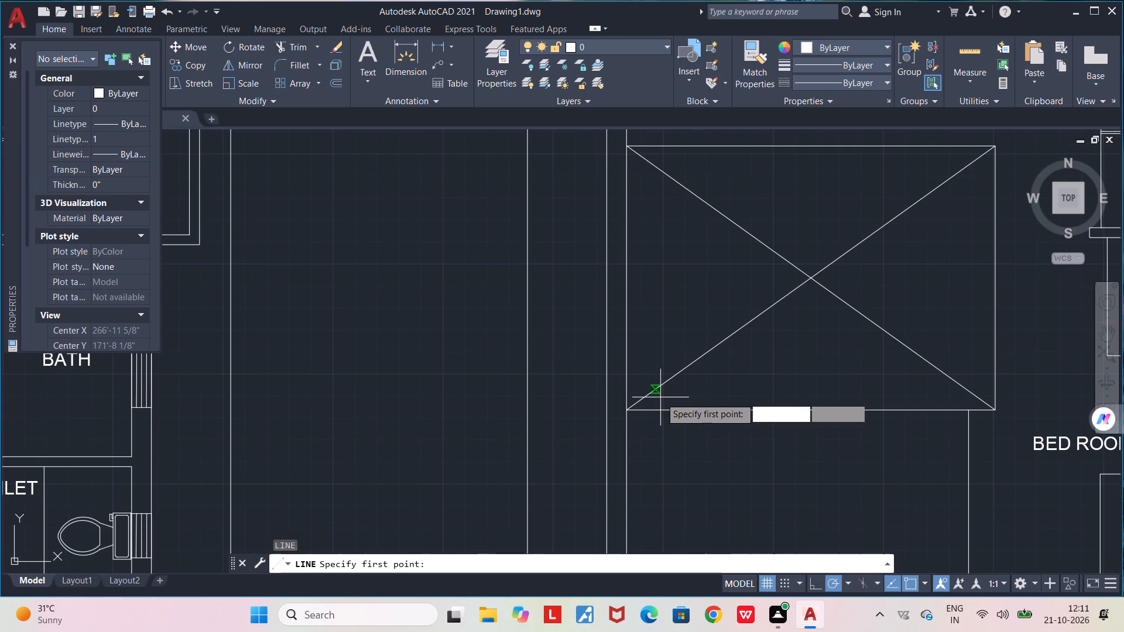
left_click_drag(666, 401, 665, 380)
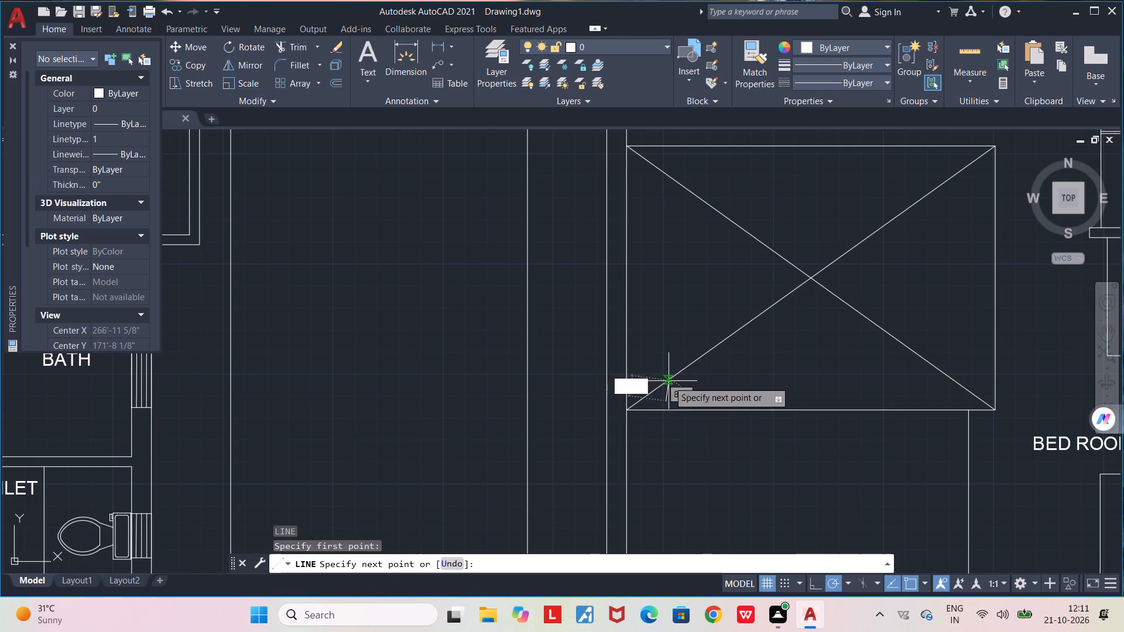
left_click_drag(665, 380, 652, 372)
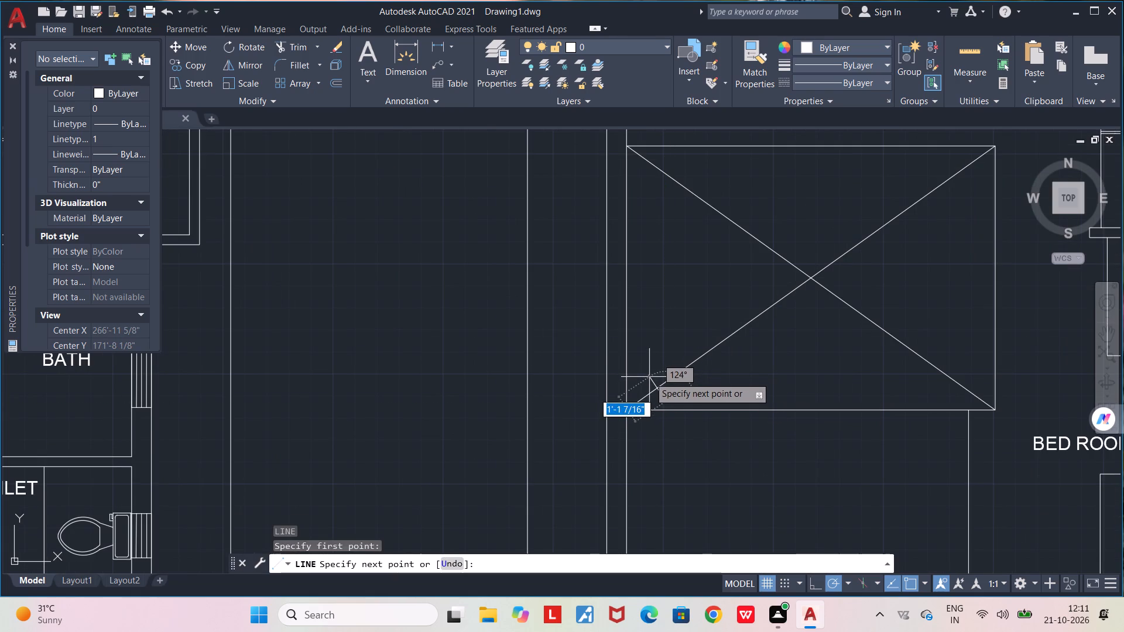
left_click(649, 375)
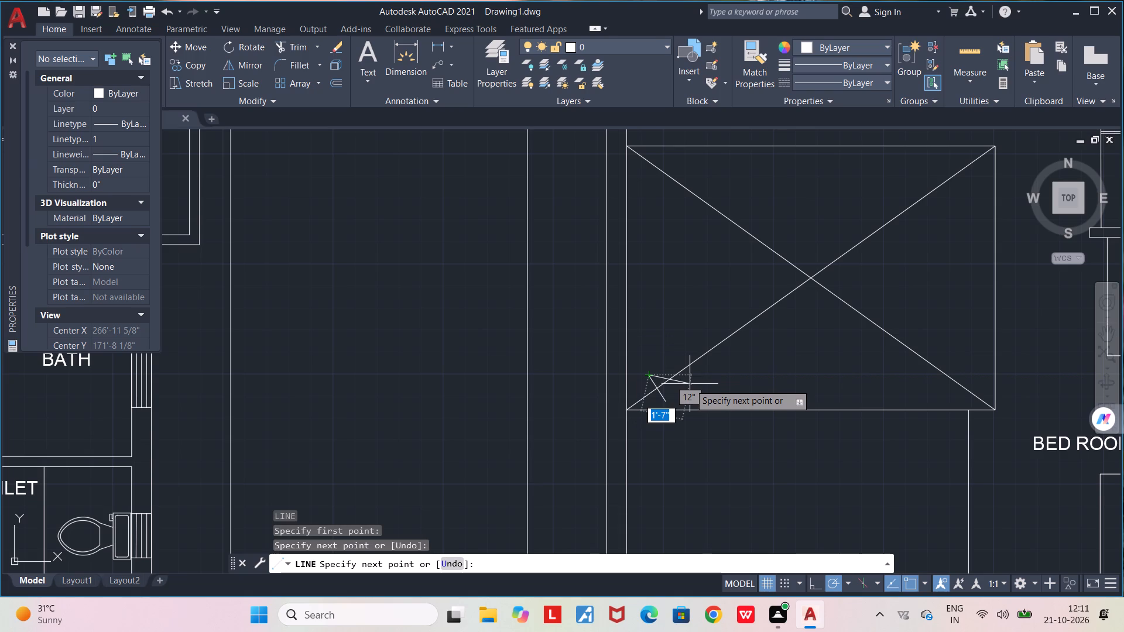
left_click(690, 384)
left_click(685, 353)
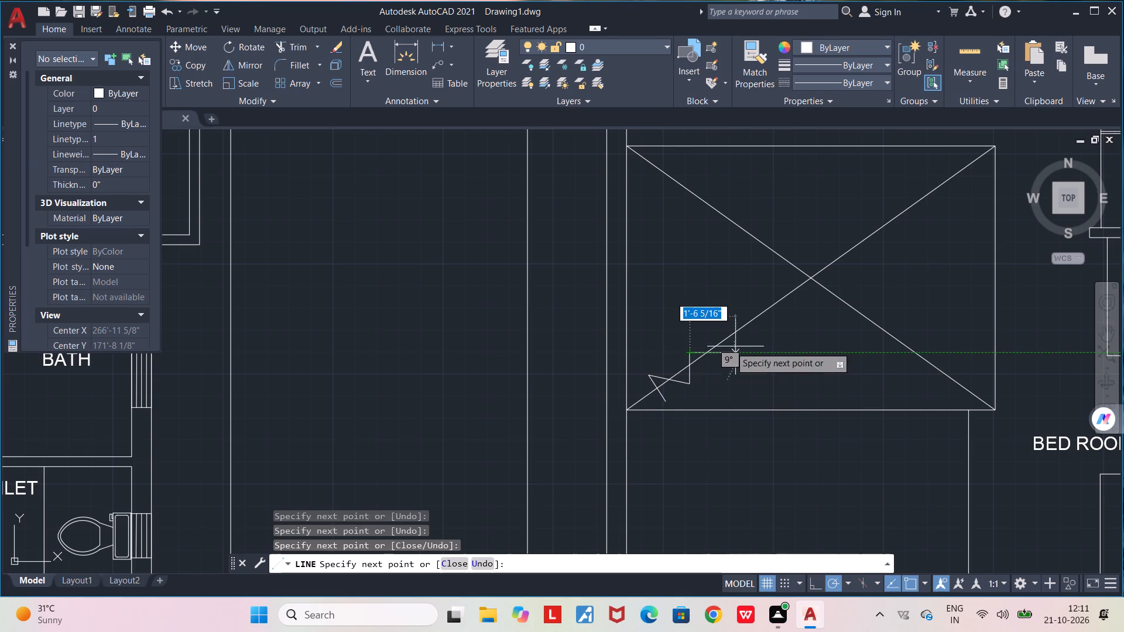
left_click(731, 349)
left_click(734, 308)
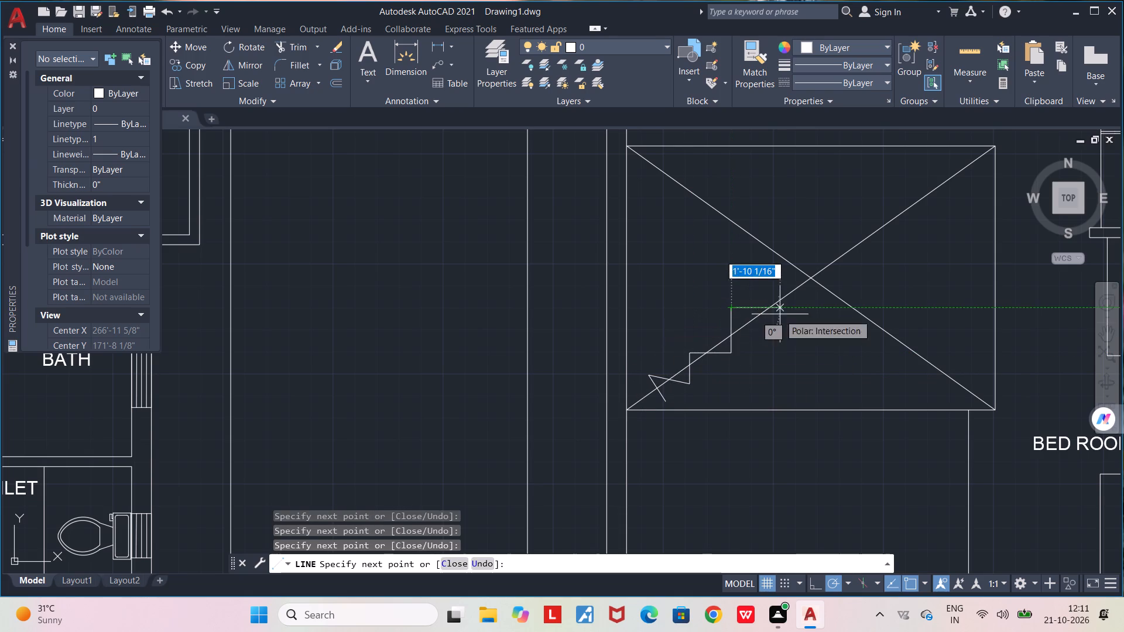
left_click(785, 330)
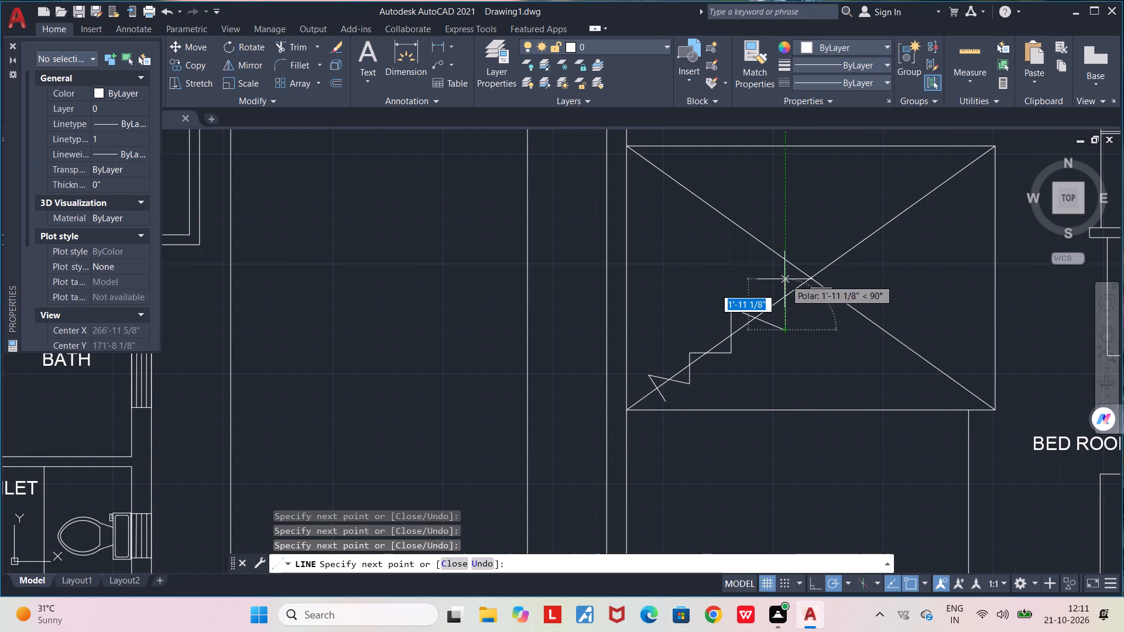
left_click(784, 279)
left_click(815, 288)
Continue the zigzag across the same diagonal from the crossing point up to the rectangle's north edge near its northeast corner.
left_click(818, 250)
left_click(845, 273)
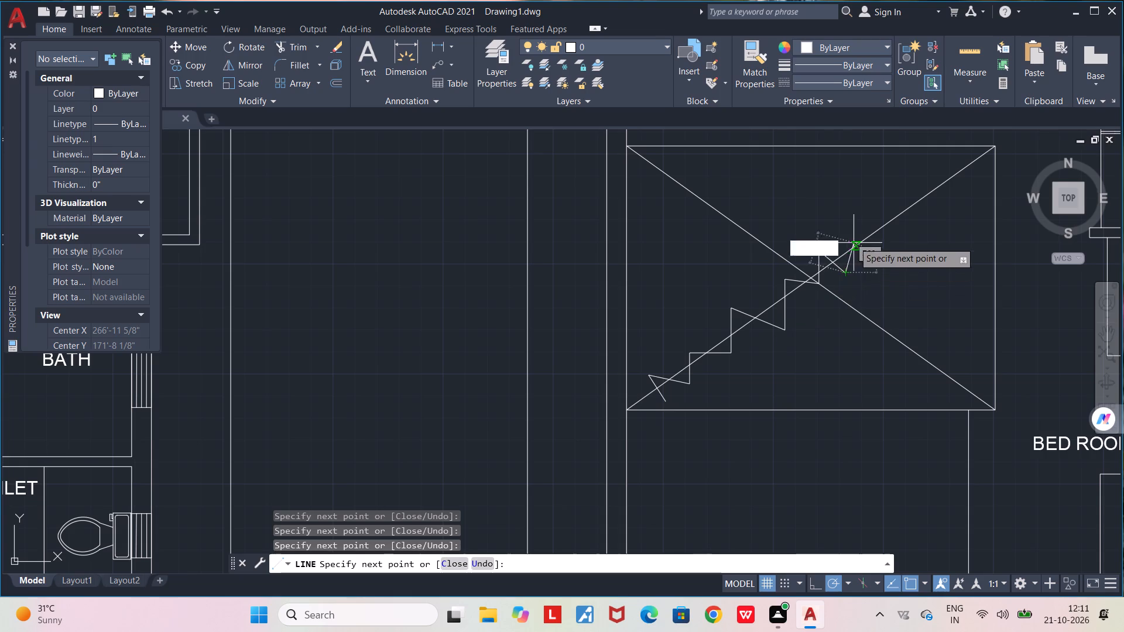
left_click(854, 228)
left_click(881, 235)
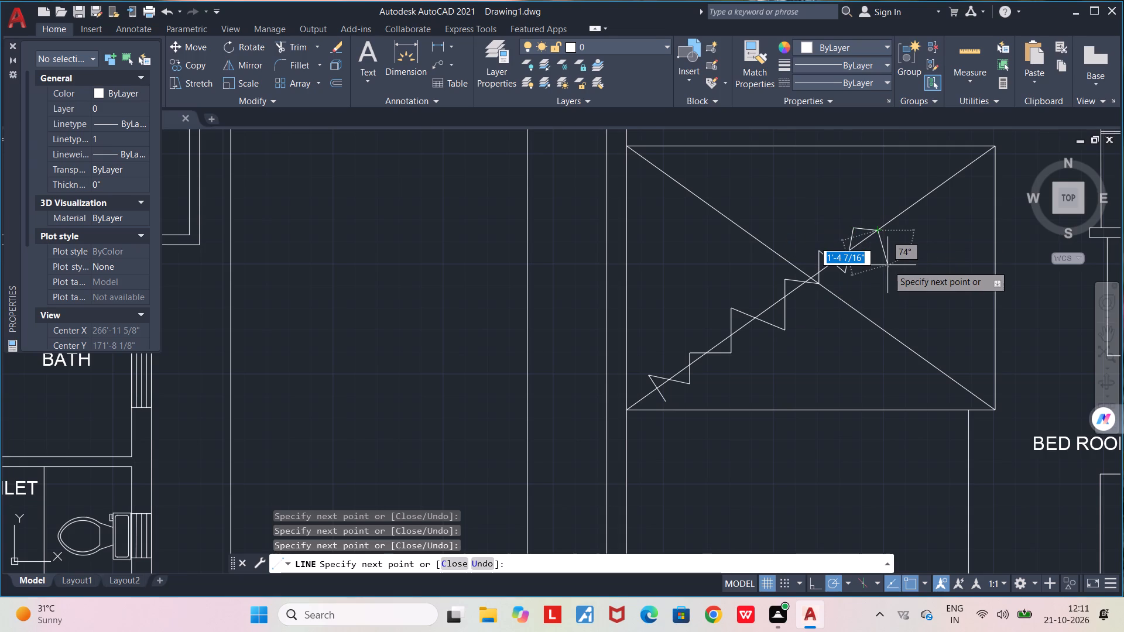
key("ctrl+z")
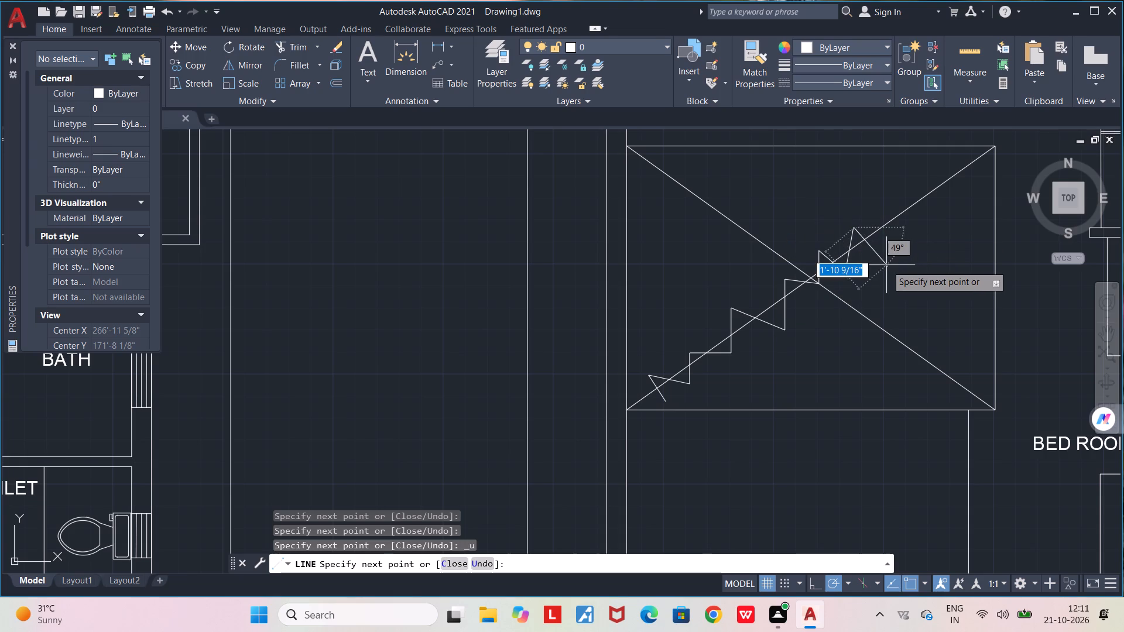
left_click(885, 263)
left_click(878, 199)
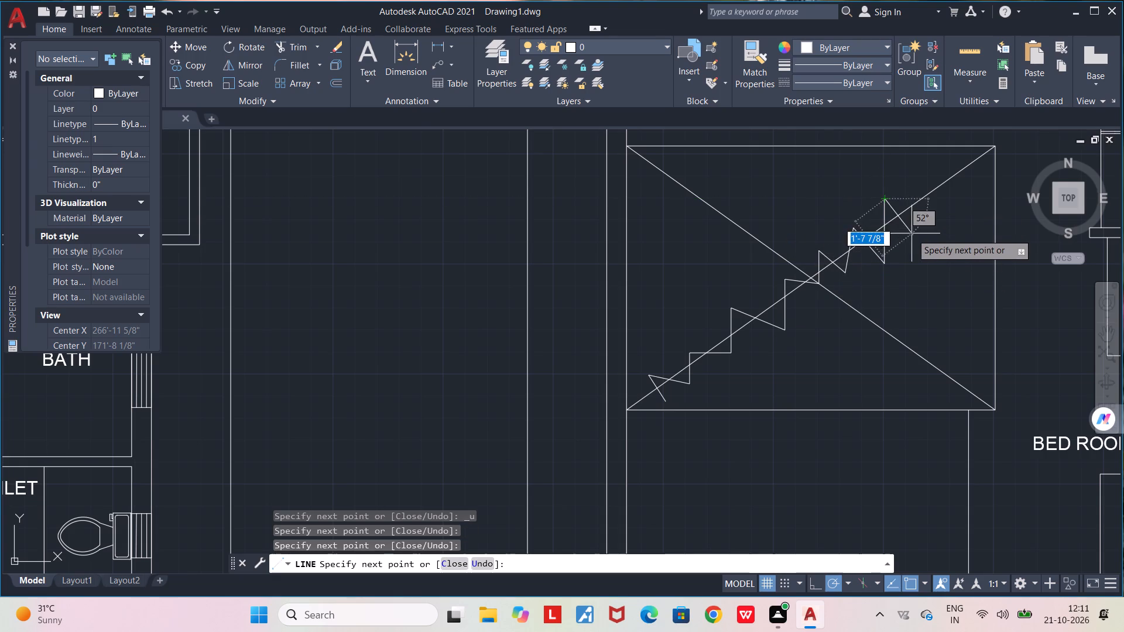
left_click(911, 233)
left_click(909, 171)
left_click(944, 215)
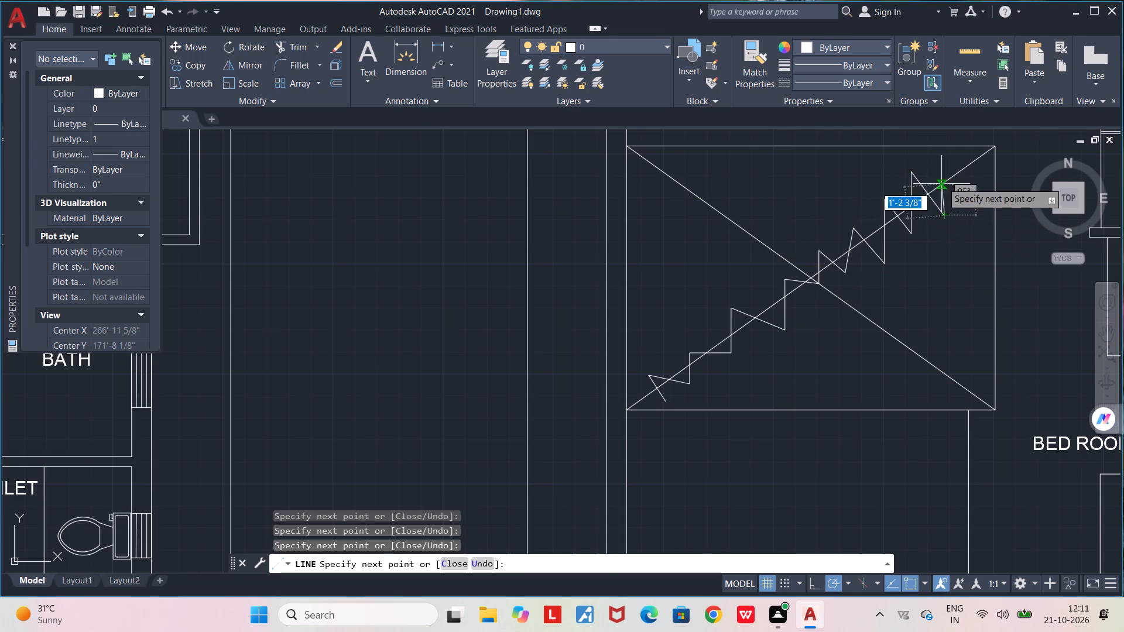
left_click(944, 162)
left_click(979, 195)
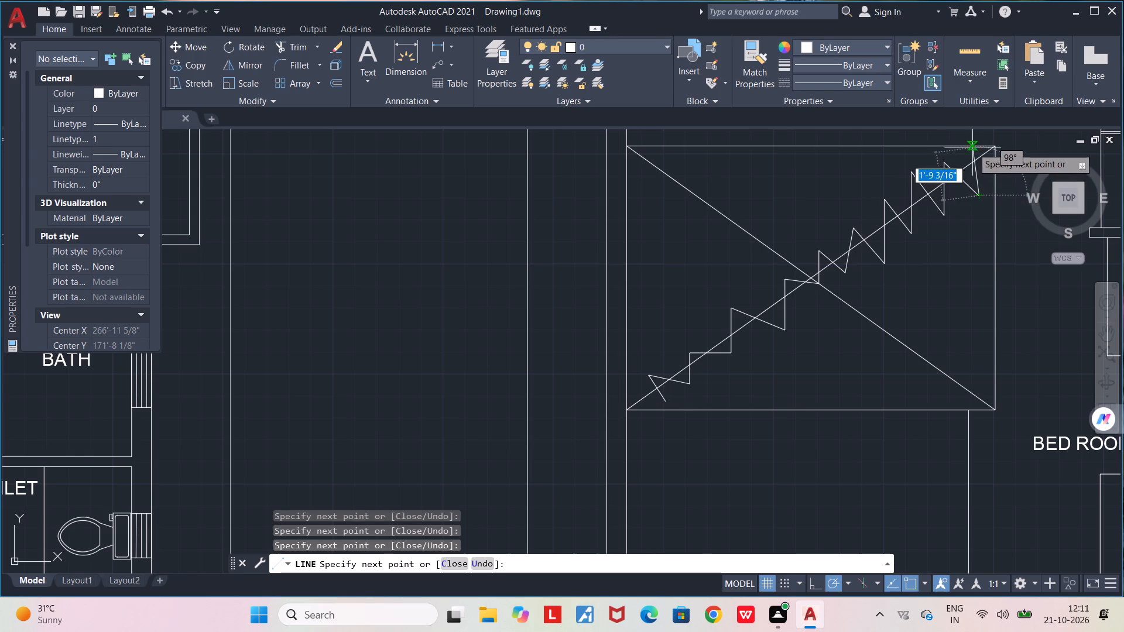
left_click(972, 147)
key("space")
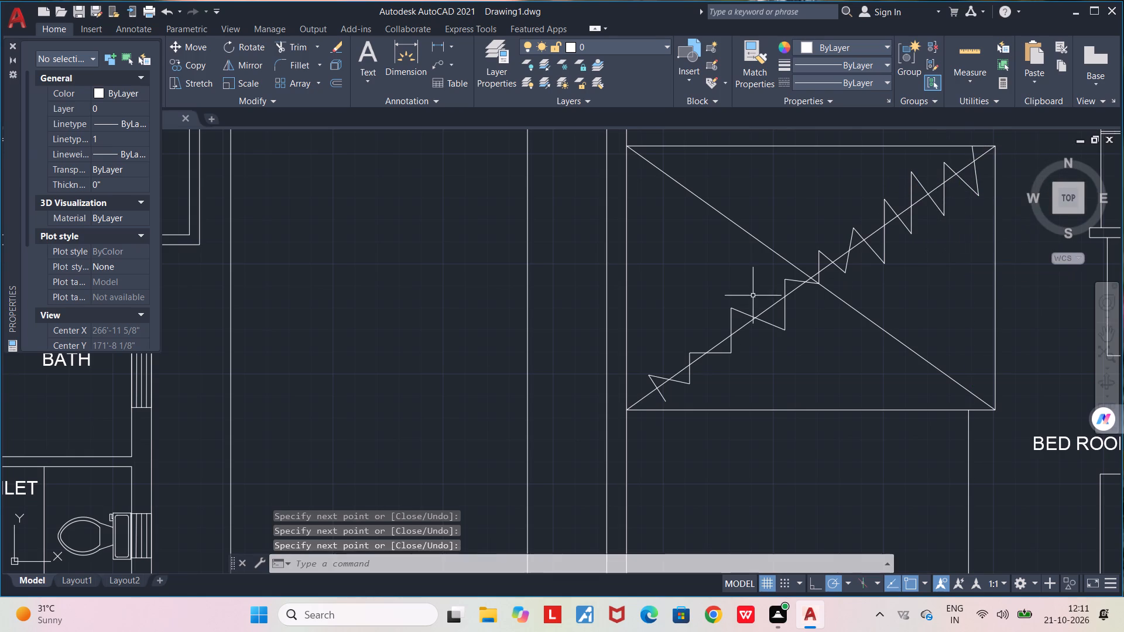
Trim the zigzag and alternate pieces of the diagonal between its intersections, from the southwest corner to the crossing, so the diagonal is broken into dashes.
scroll(667, 396, "up", 2)
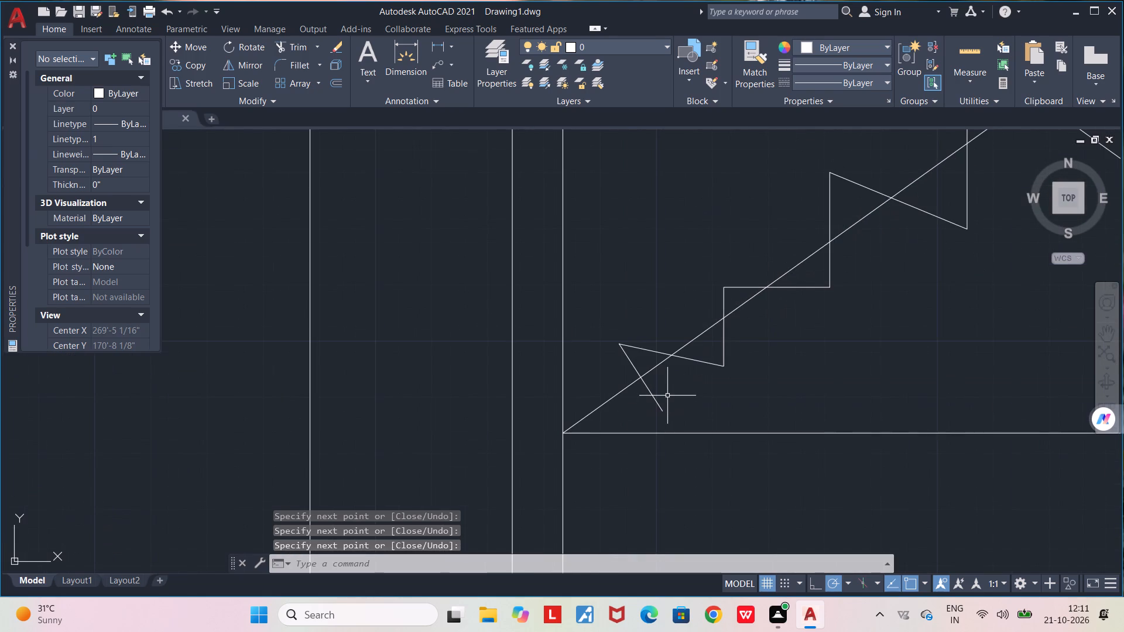
type("TR")
key("Return")
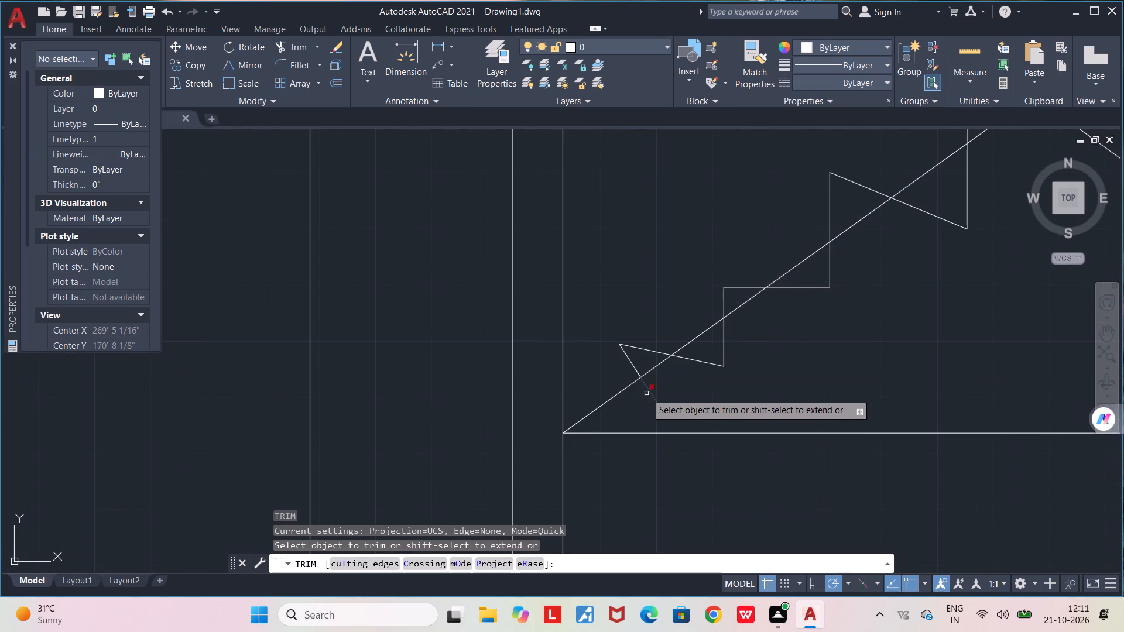
left_click_drag(648, 403, 642, 342)
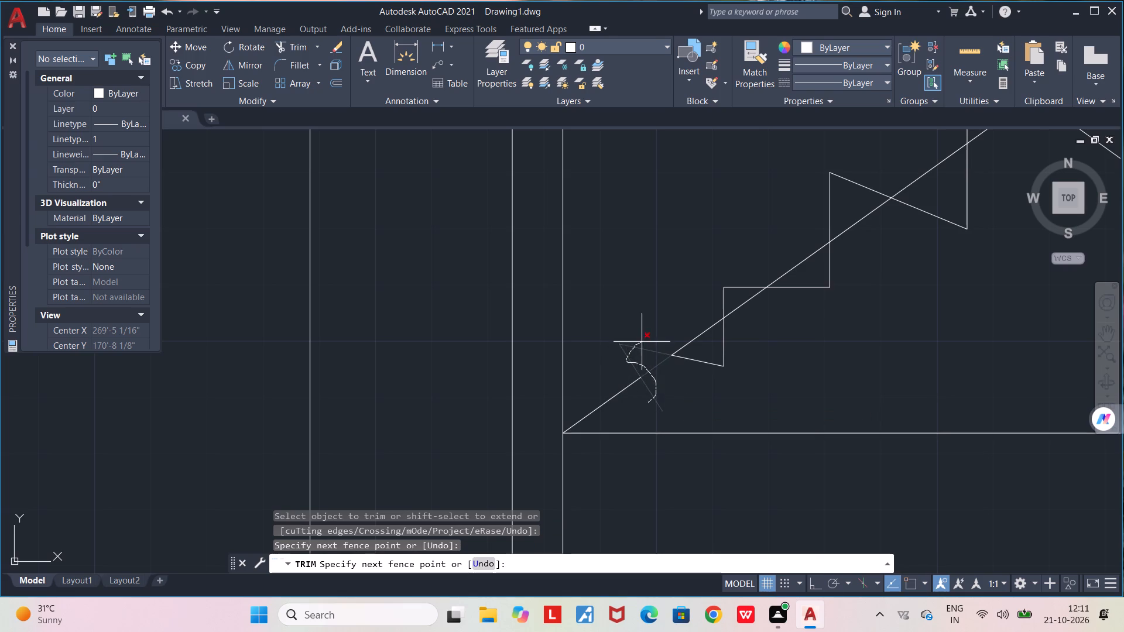
left_click_drag(642, 342, 741, 319)
left_click_drag(741, 319, 808, 281)
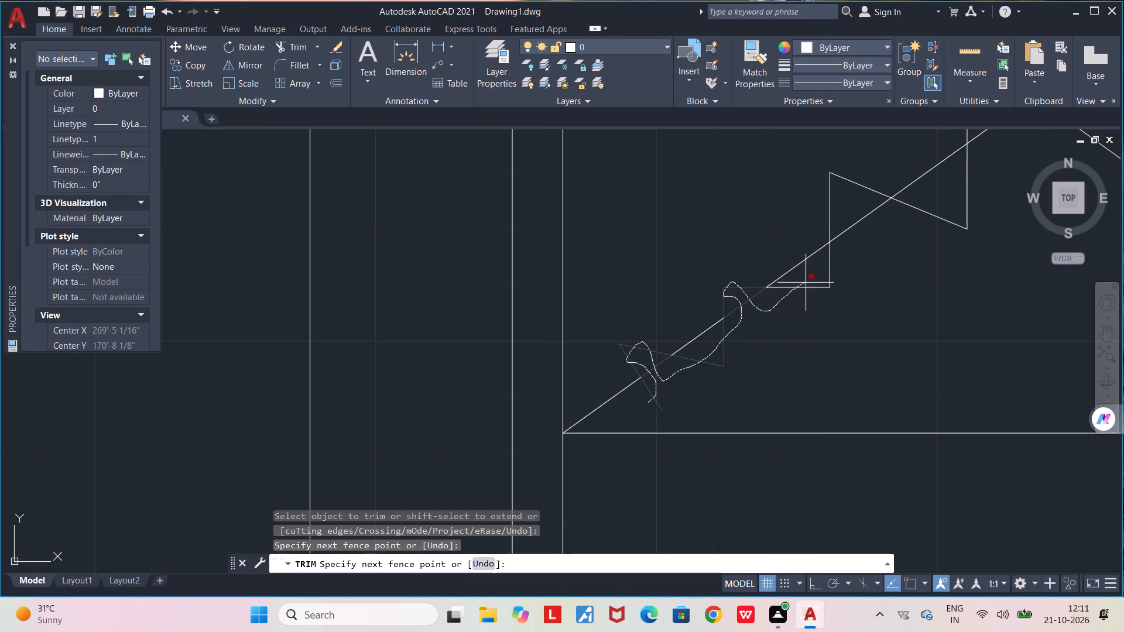
left_click_drag(808, 281, 933, 214)
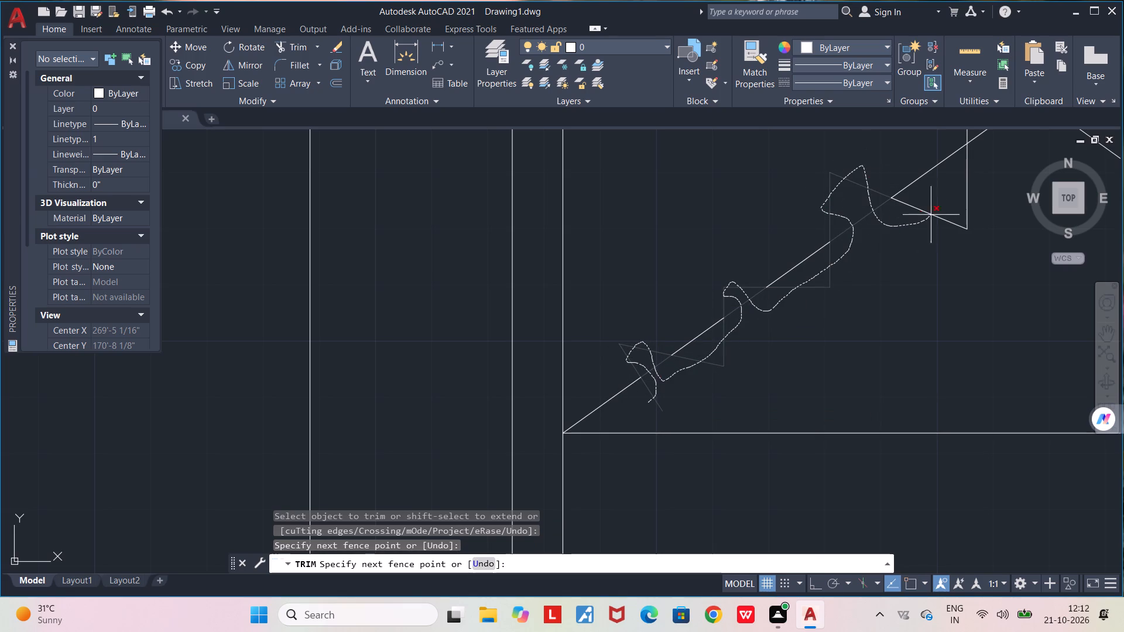
left_click_drag(933, 214, 979, 168)
middle_click_drag(967, 201, 643, 410)
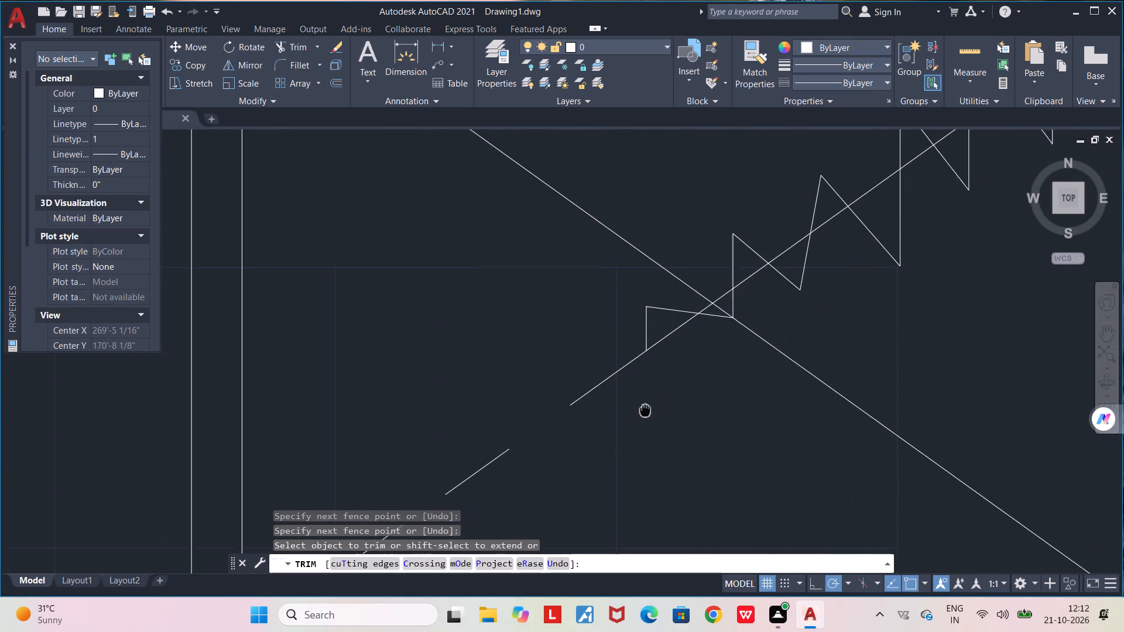
middle_click_drag(643, 410, 636, 414)
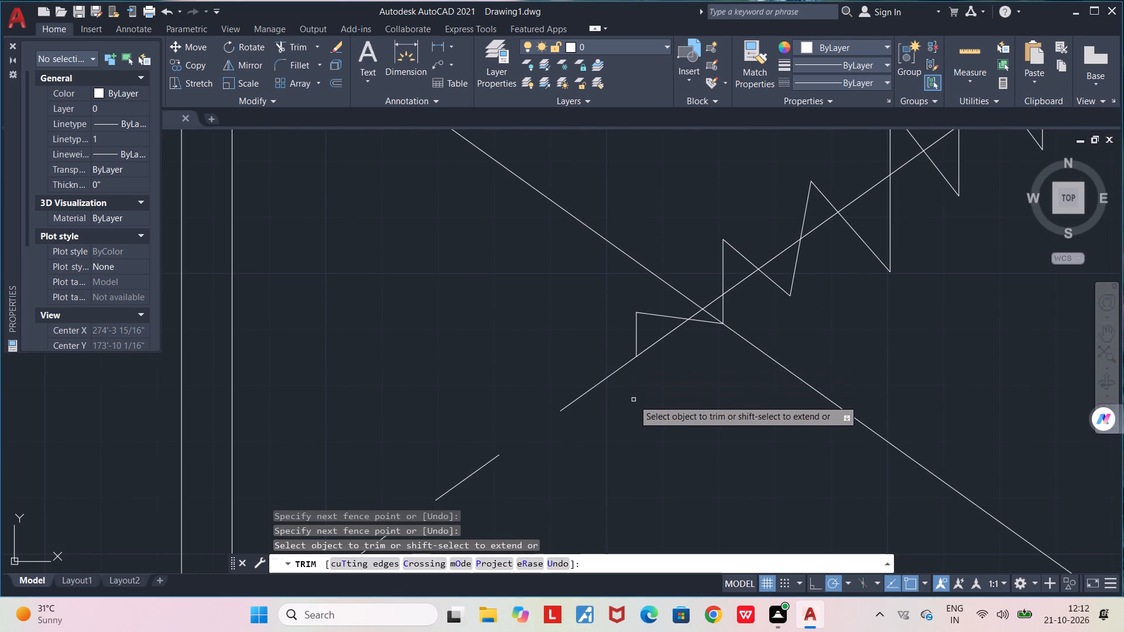
left_click_drag(618, 326, 654, 336)
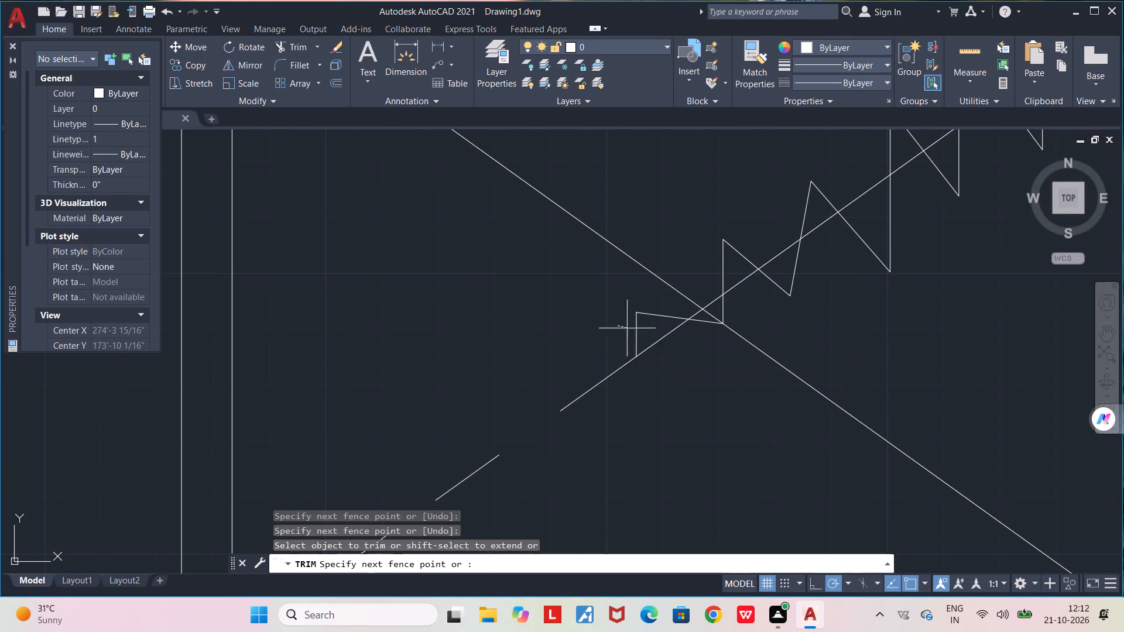
left_click_drag(654, 336, 686, 348)
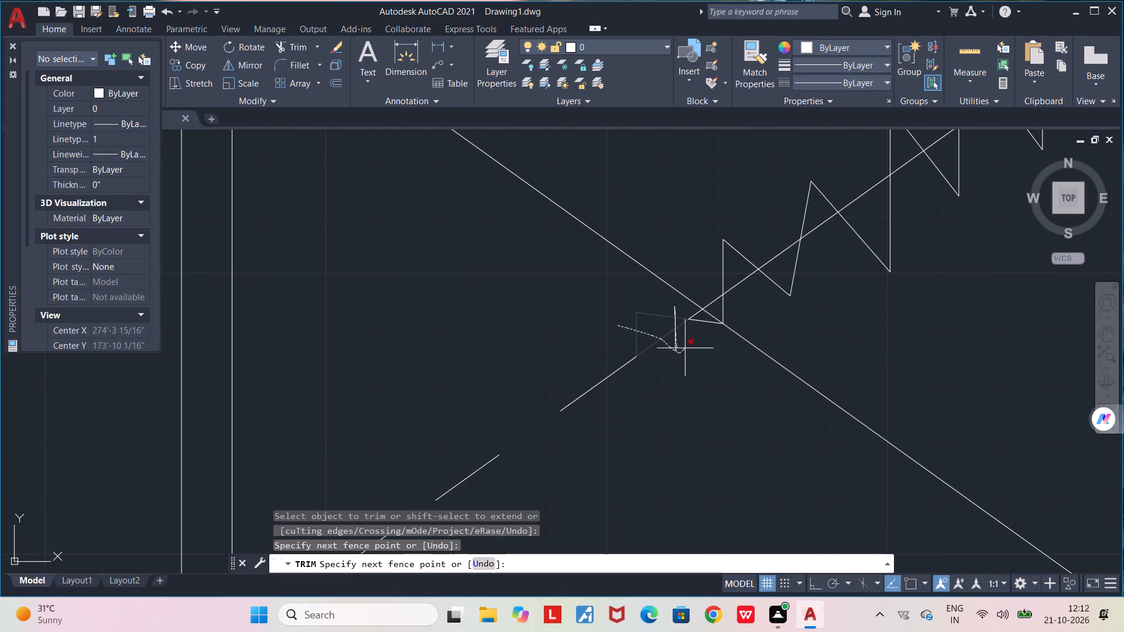
left_click_drag(686, 348, 704, 320)
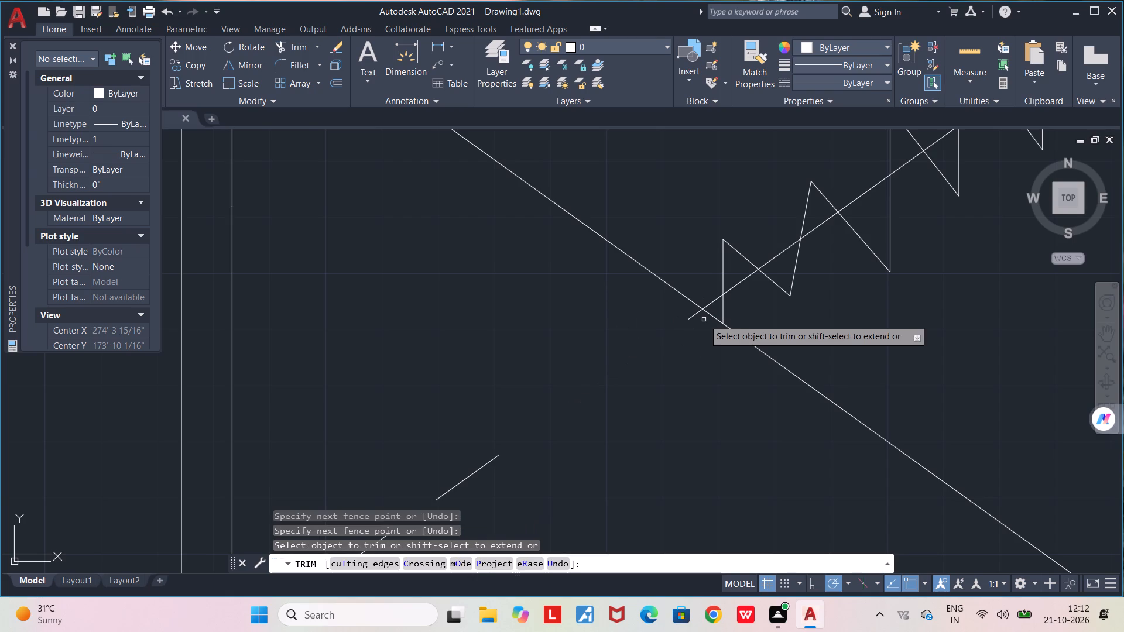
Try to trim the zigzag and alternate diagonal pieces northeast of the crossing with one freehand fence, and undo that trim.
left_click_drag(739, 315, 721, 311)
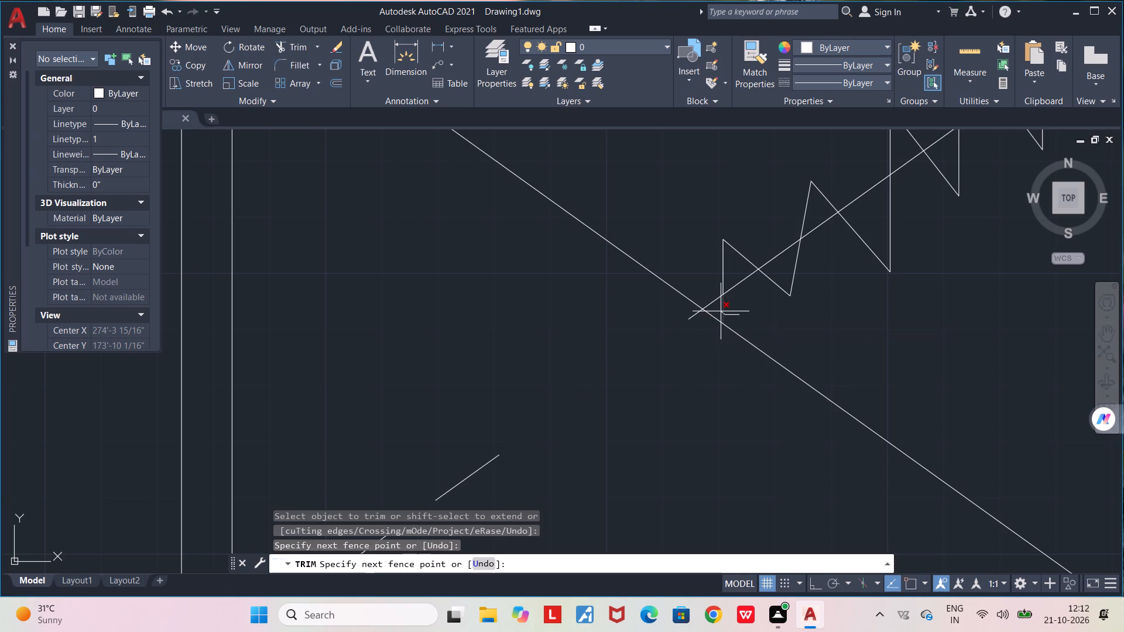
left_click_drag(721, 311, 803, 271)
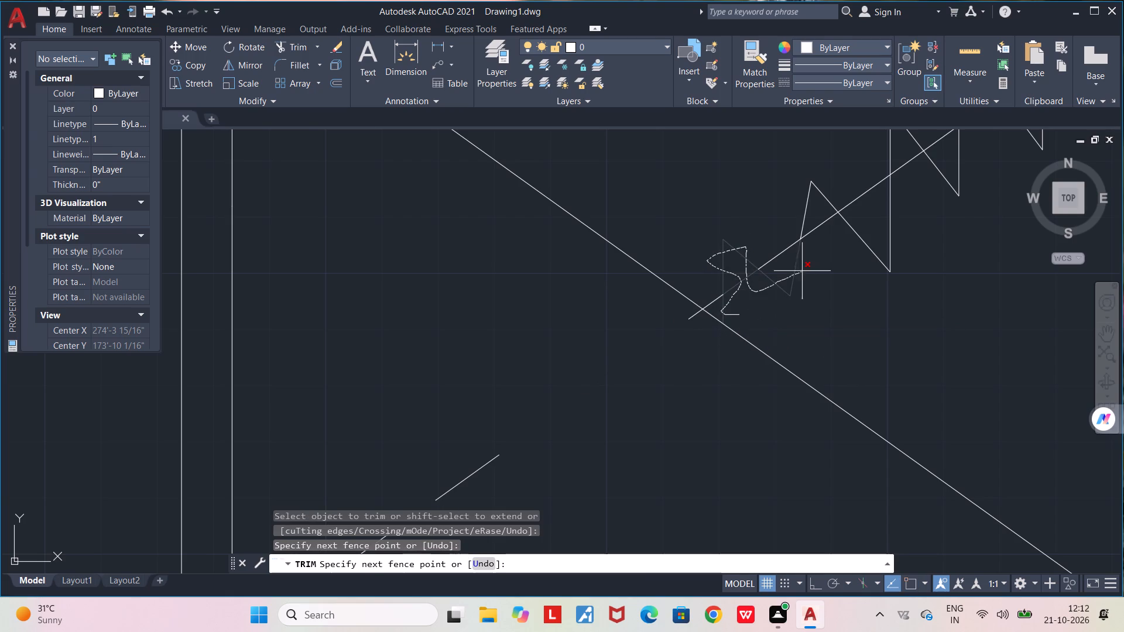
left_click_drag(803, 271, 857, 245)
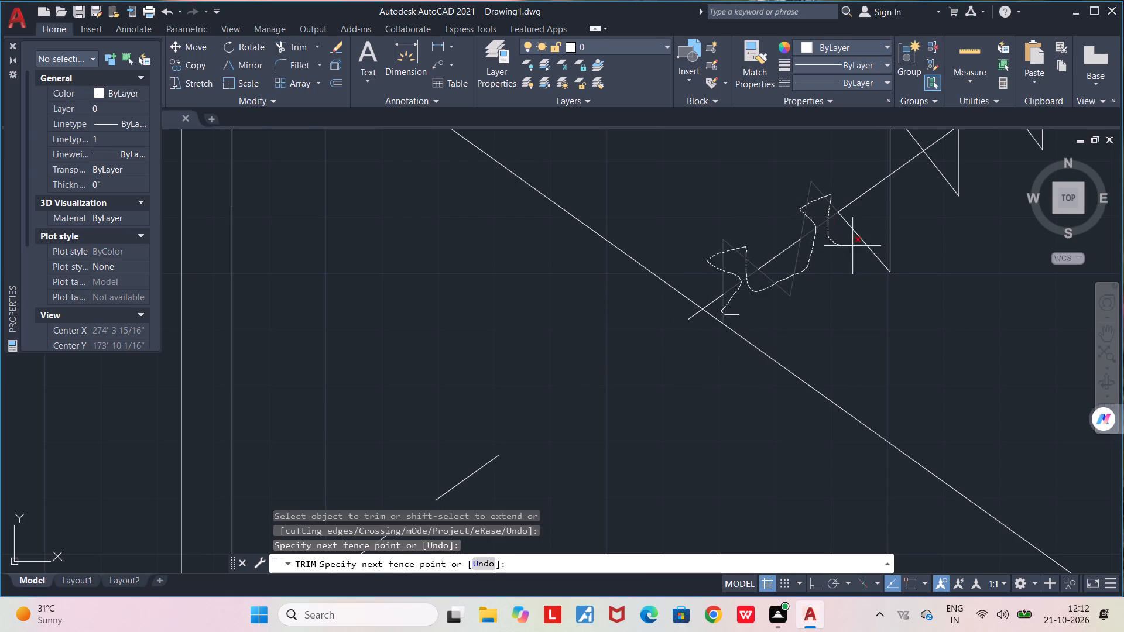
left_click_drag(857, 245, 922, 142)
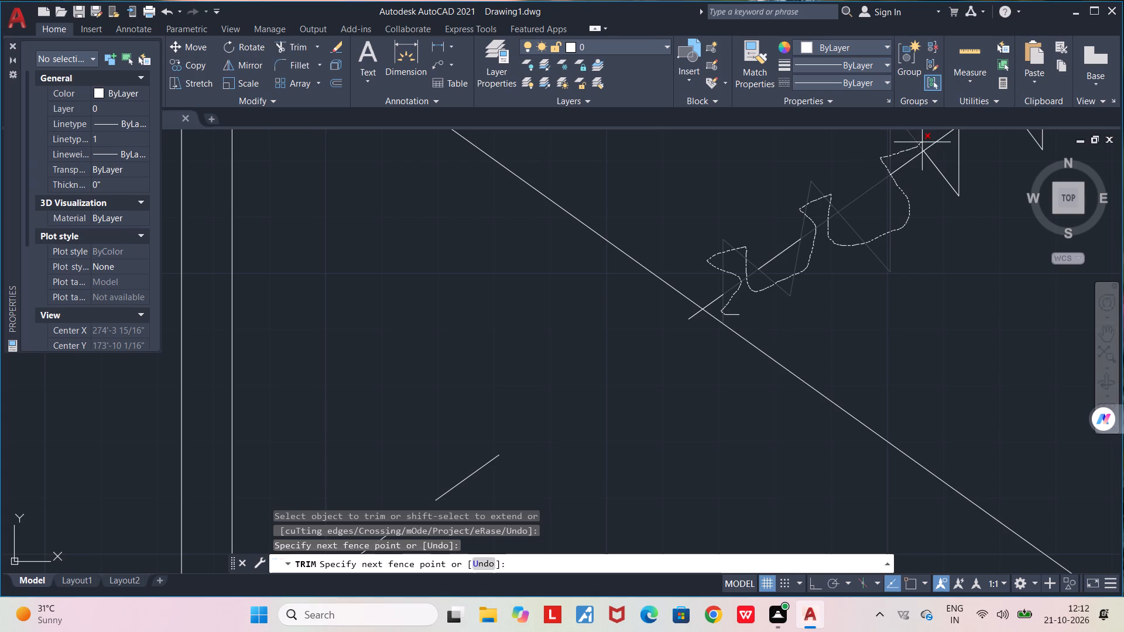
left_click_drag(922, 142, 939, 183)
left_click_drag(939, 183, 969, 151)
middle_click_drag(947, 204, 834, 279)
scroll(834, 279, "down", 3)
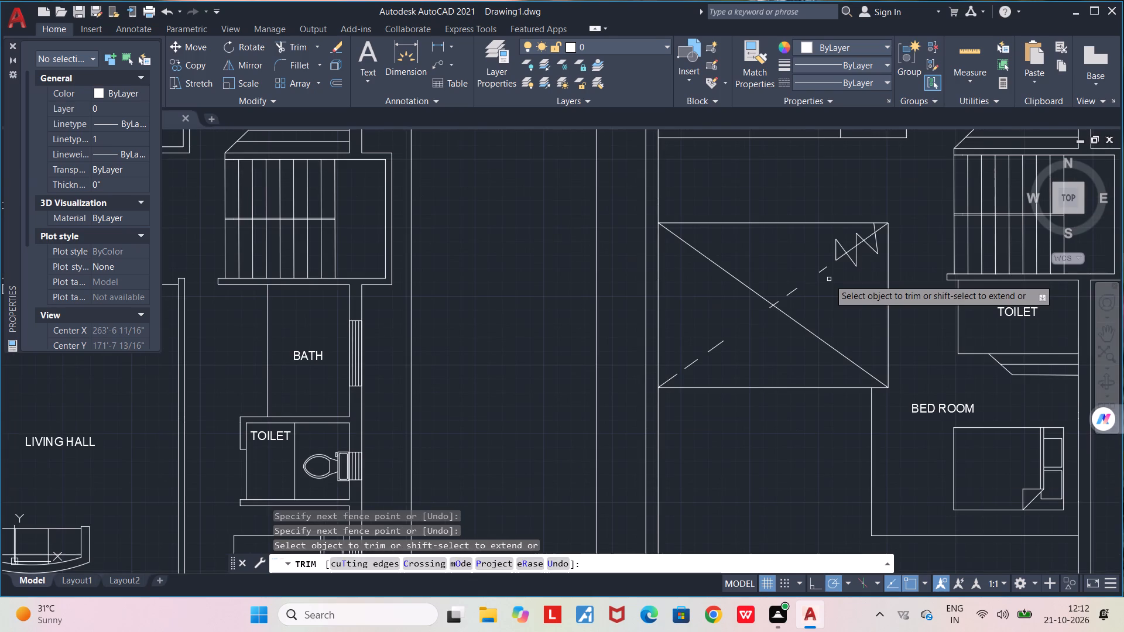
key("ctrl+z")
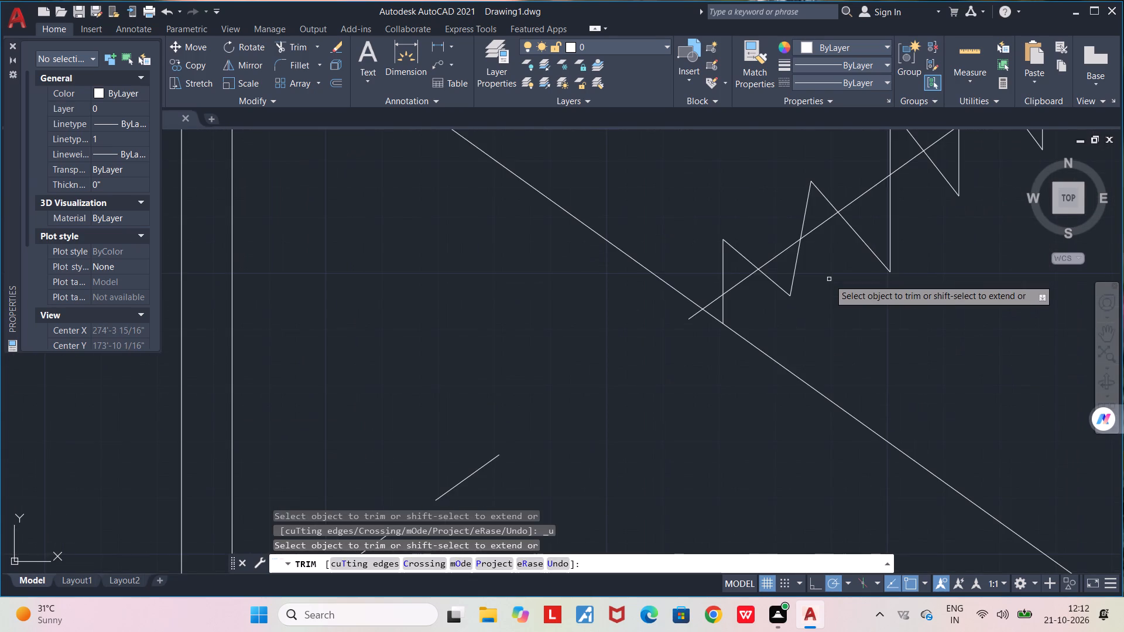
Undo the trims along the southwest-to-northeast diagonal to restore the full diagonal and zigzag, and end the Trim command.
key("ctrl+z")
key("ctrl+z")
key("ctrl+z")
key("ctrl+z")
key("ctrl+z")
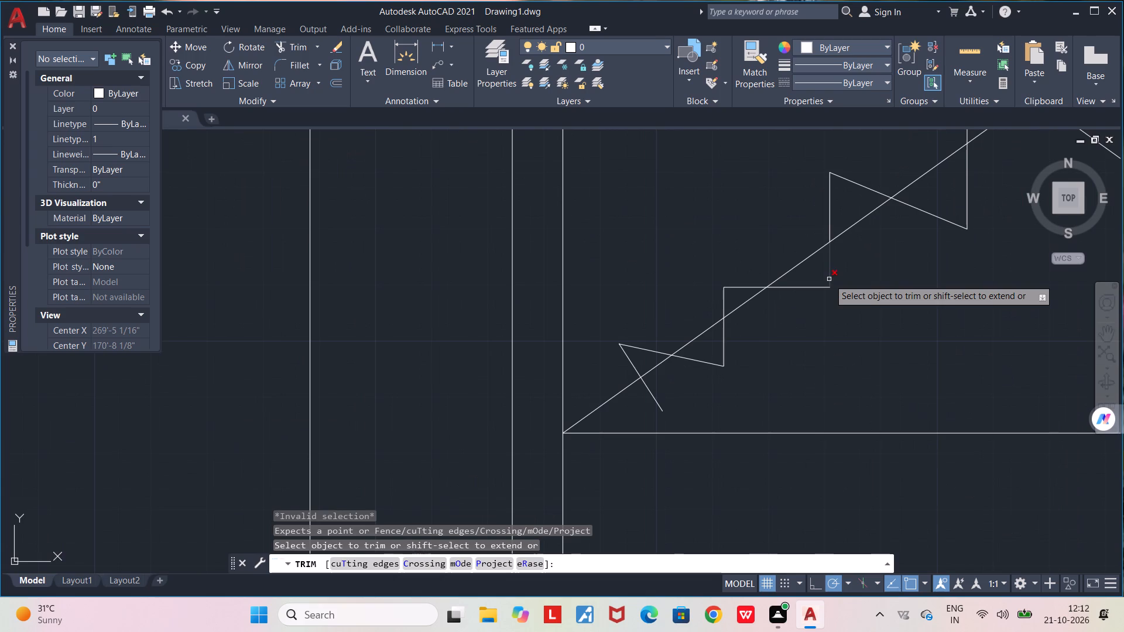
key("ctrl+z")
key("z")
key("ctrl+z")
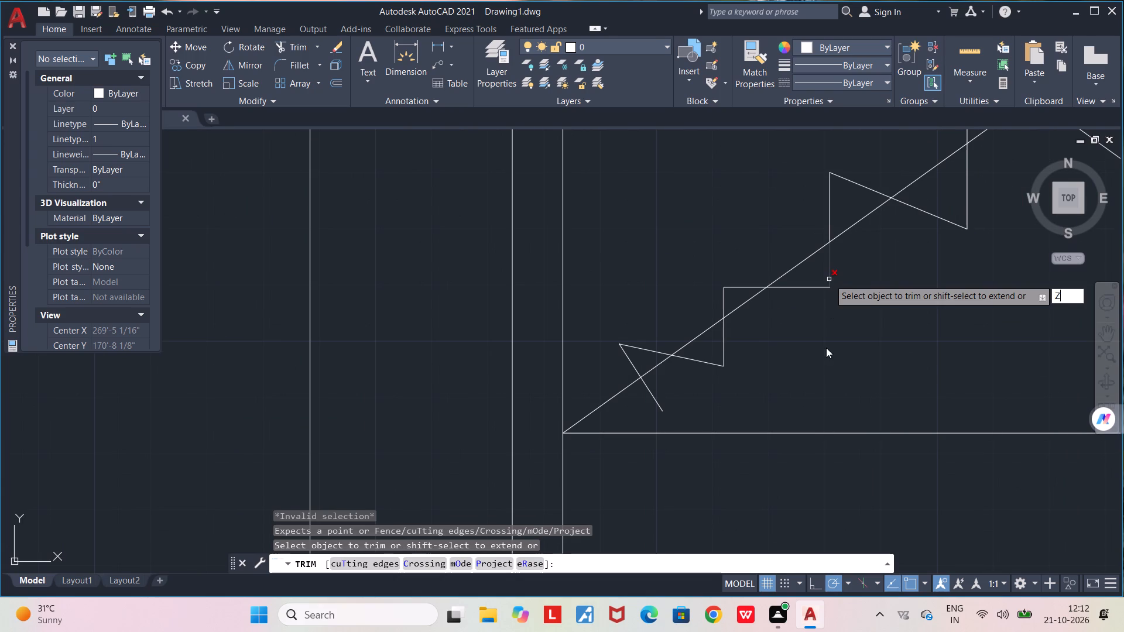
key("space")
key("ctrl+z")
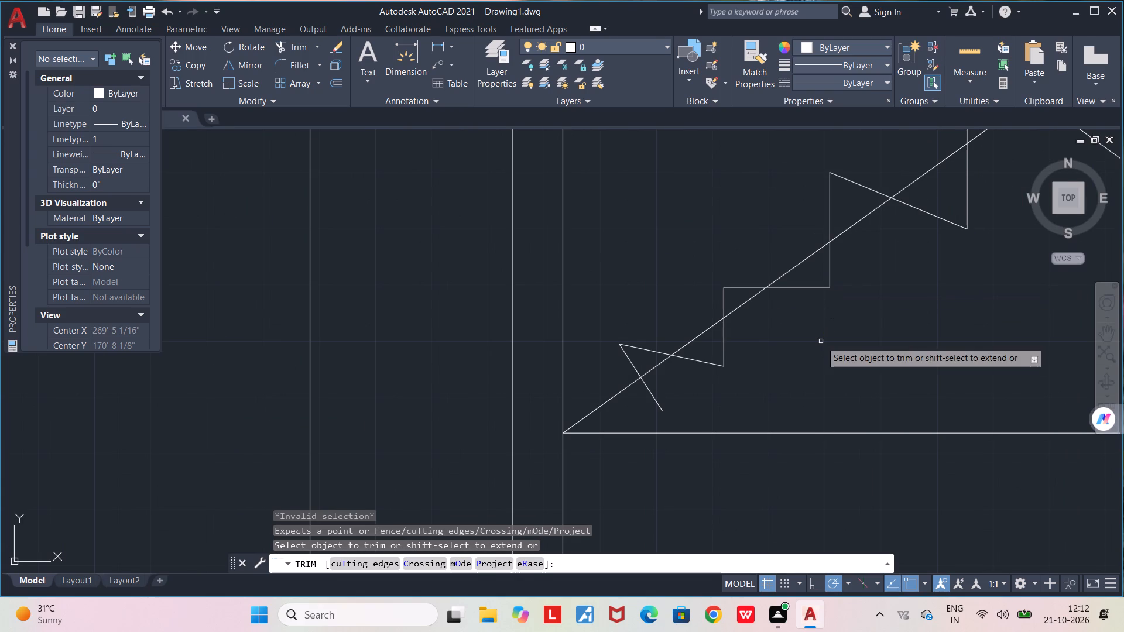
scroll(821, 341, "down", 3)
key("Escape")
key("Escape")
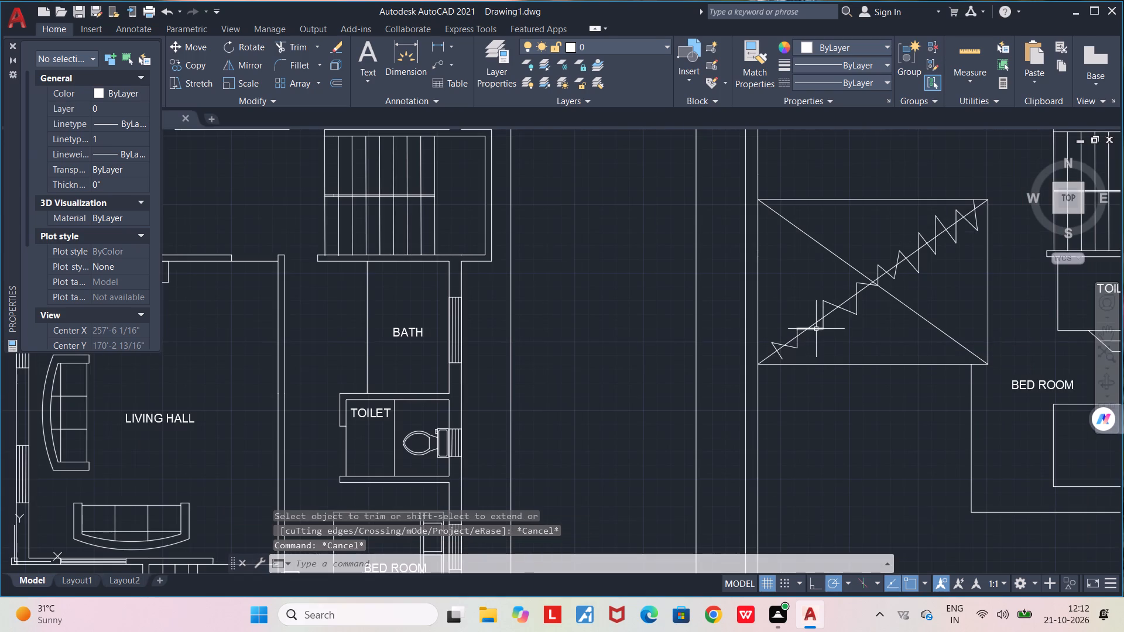
Erase both diagonals and every zigzag segment inside the second floor's rectangle, leaving only its outline.
left_click(926, 343)
left_click(820, 261)
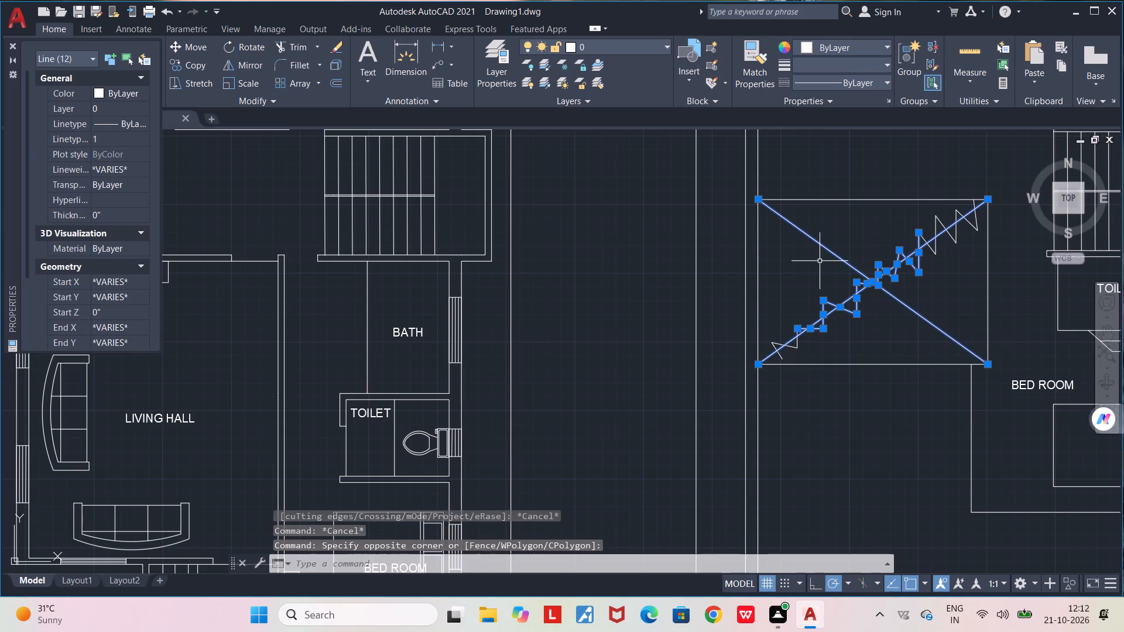
key("Delete")
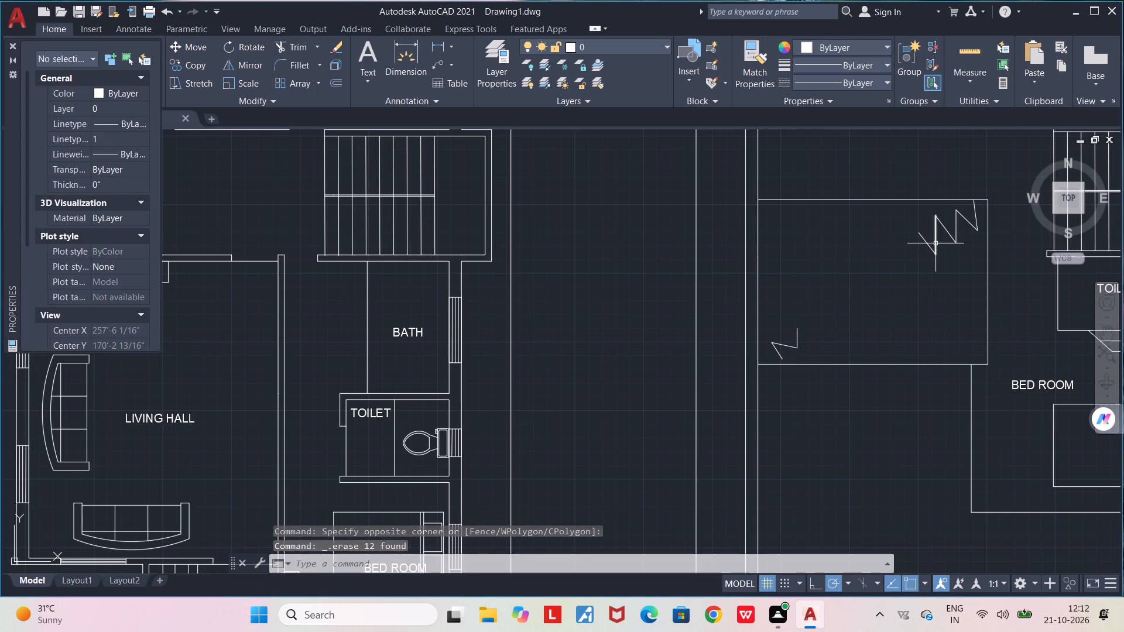
left_click(961, 266)
left_click(909, 219)
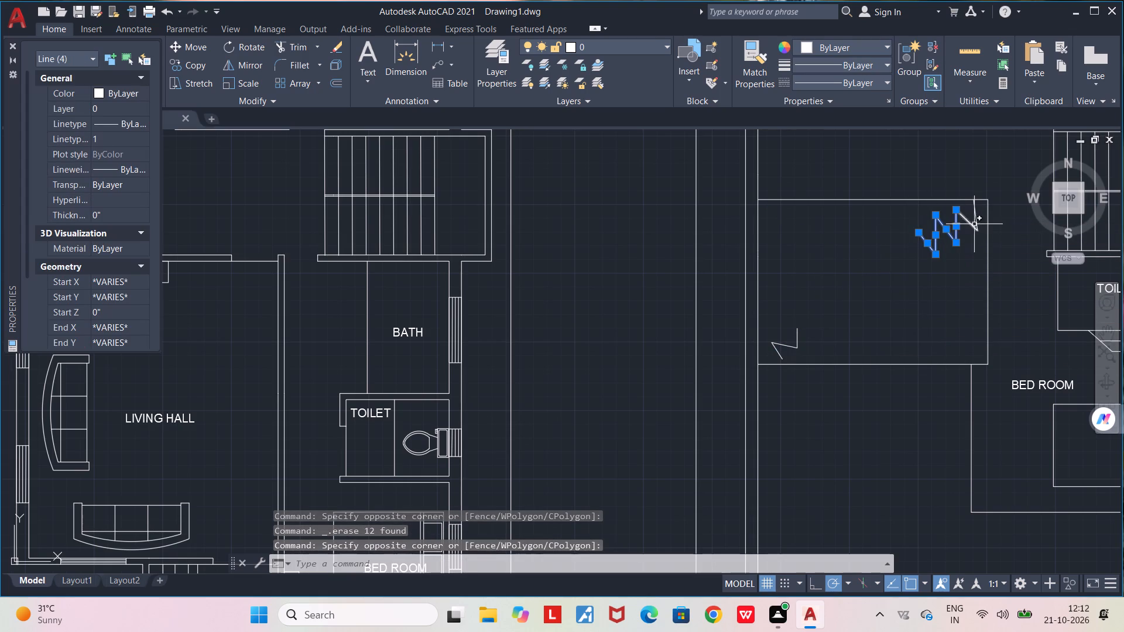
left_click_drag(975, 247, 883, 253)
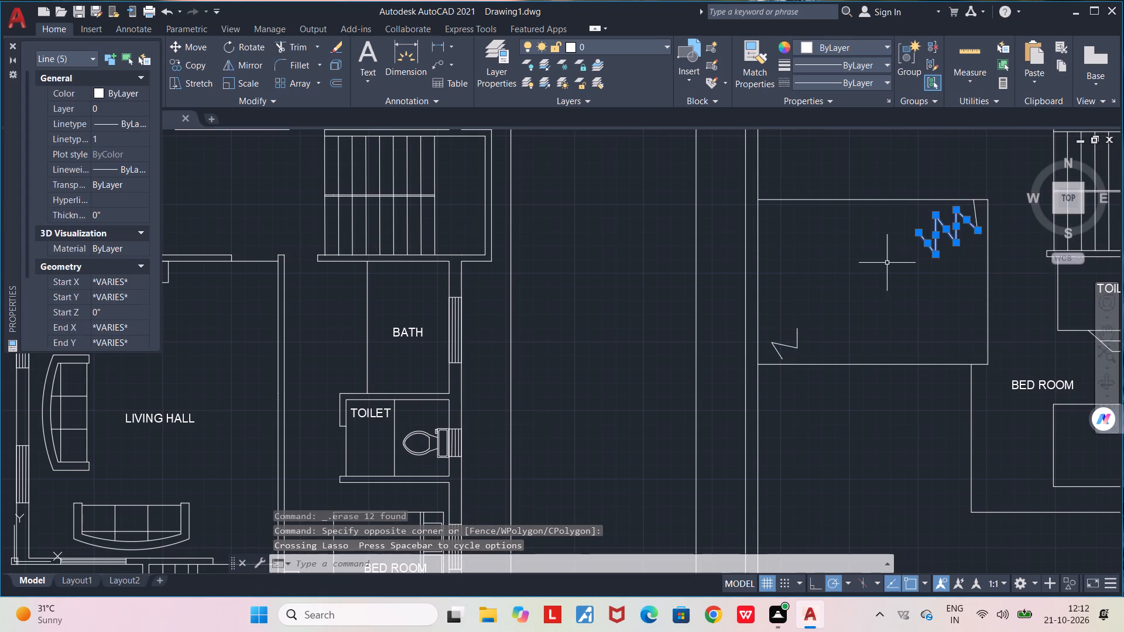
left_click_drag(982, 210, 941, 219)
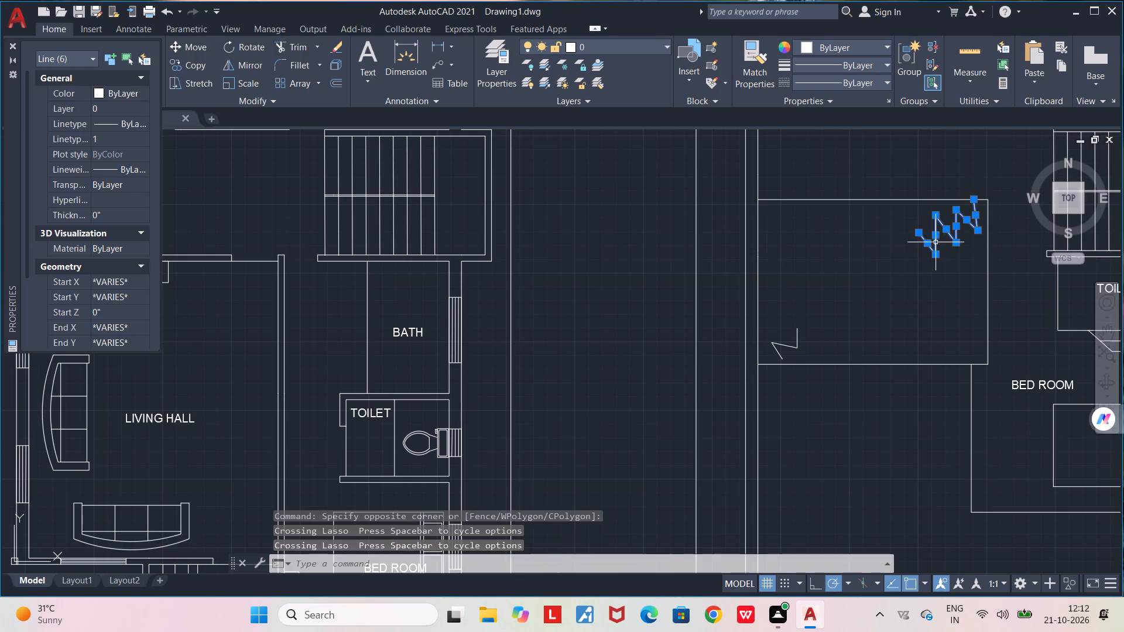
key("Delete")
left_click(815, 348)
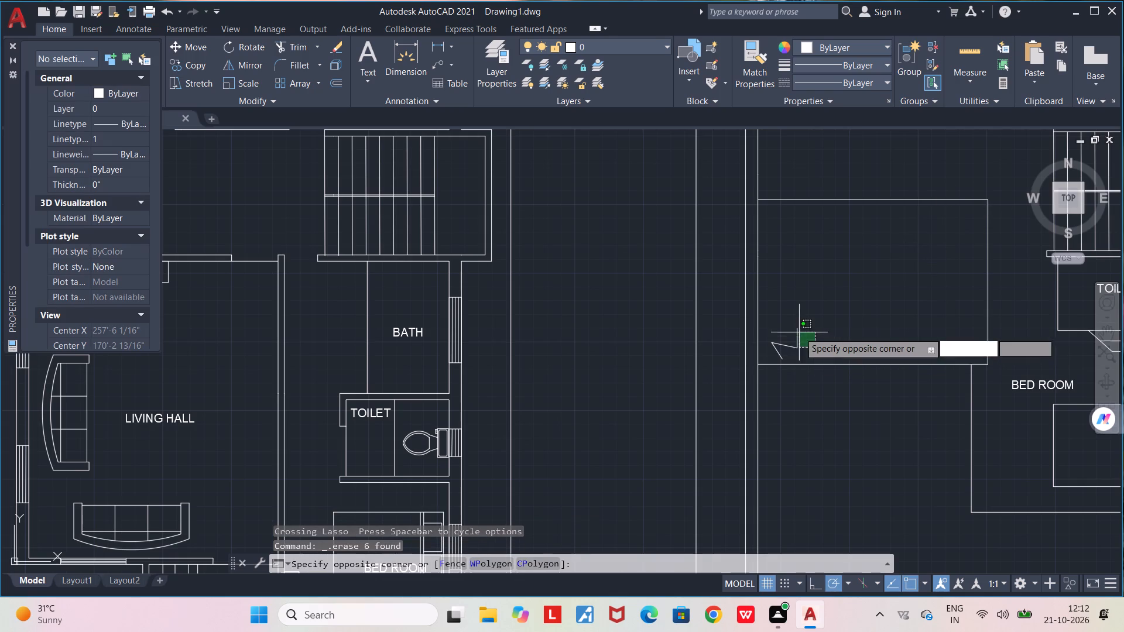
left_click(764, 335)
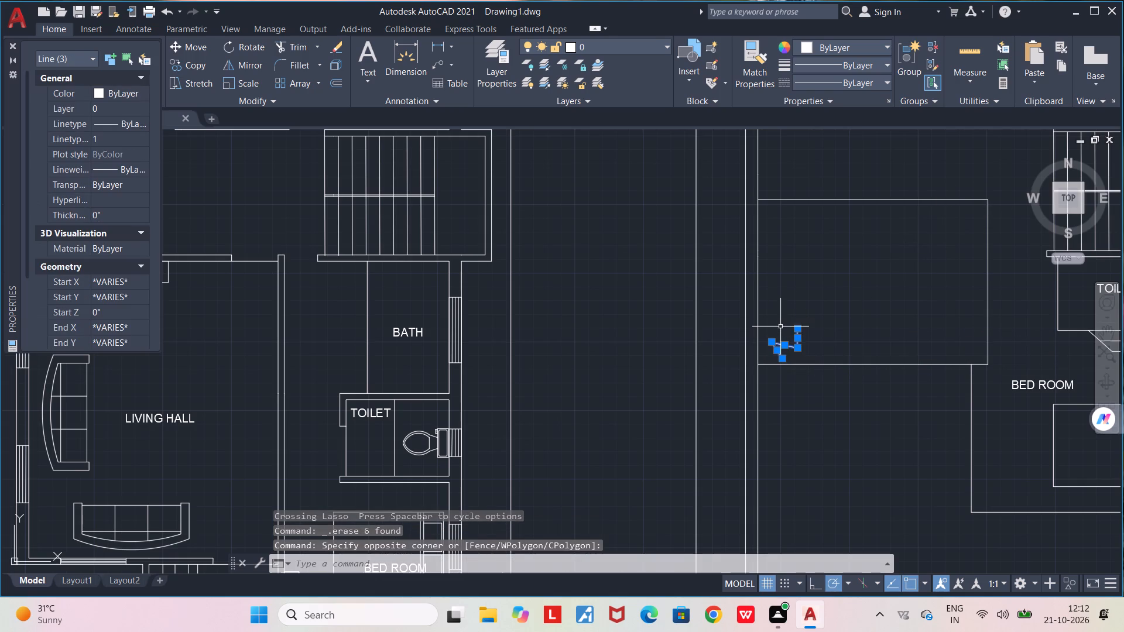
key("Delete")
Draw two solid diagonal lines corner to corner across the empty rectangle on the second floor plan.
scroll(781, 327, "down", 2)
key("l")
key("Return")
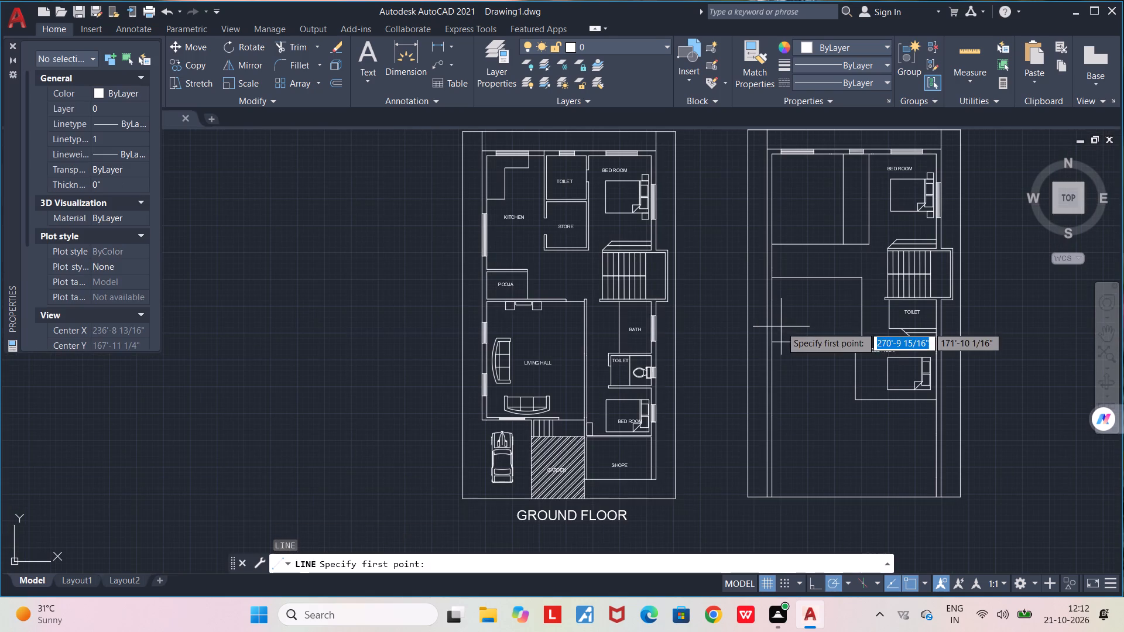
left_click(773, 279)
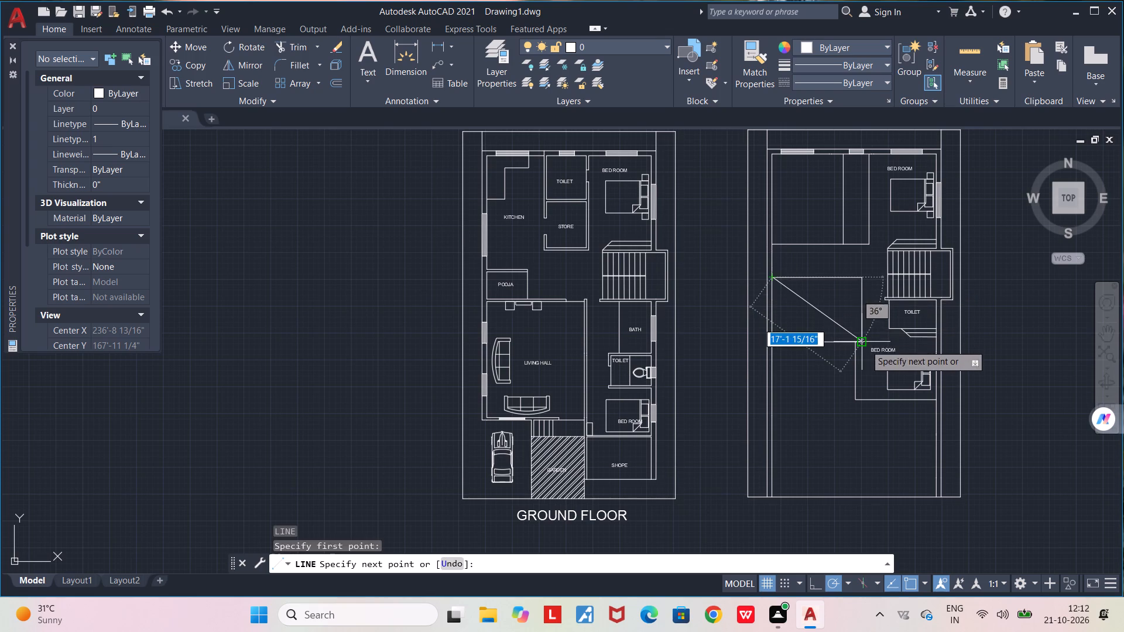
left_click(862, 344)
key("space")
key("l")
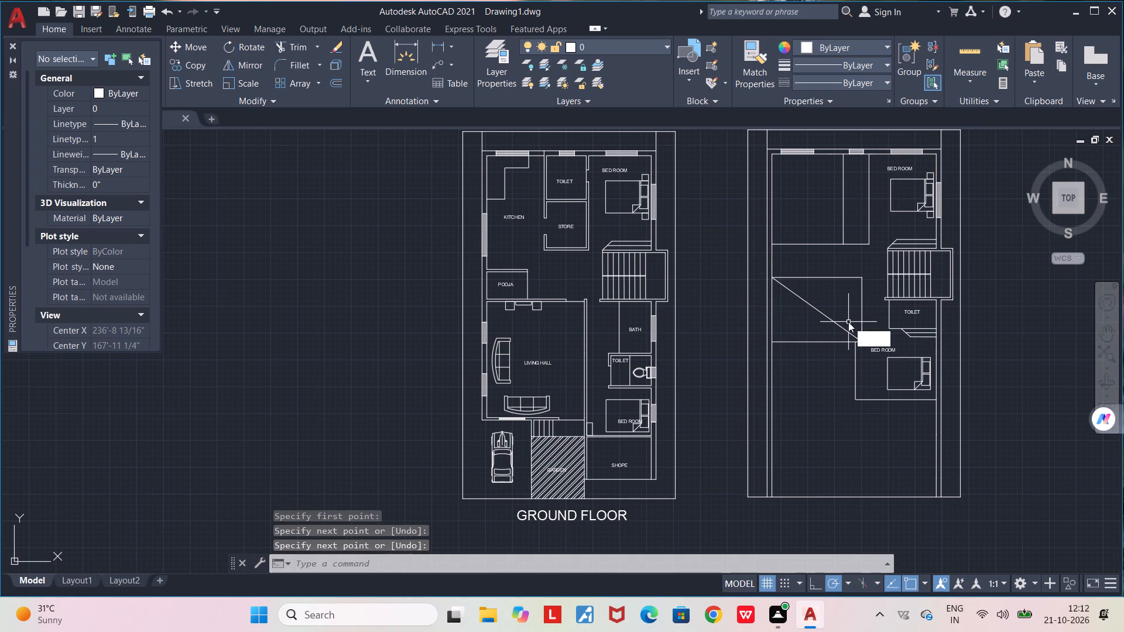
key("Return")
left_click(862, 278)
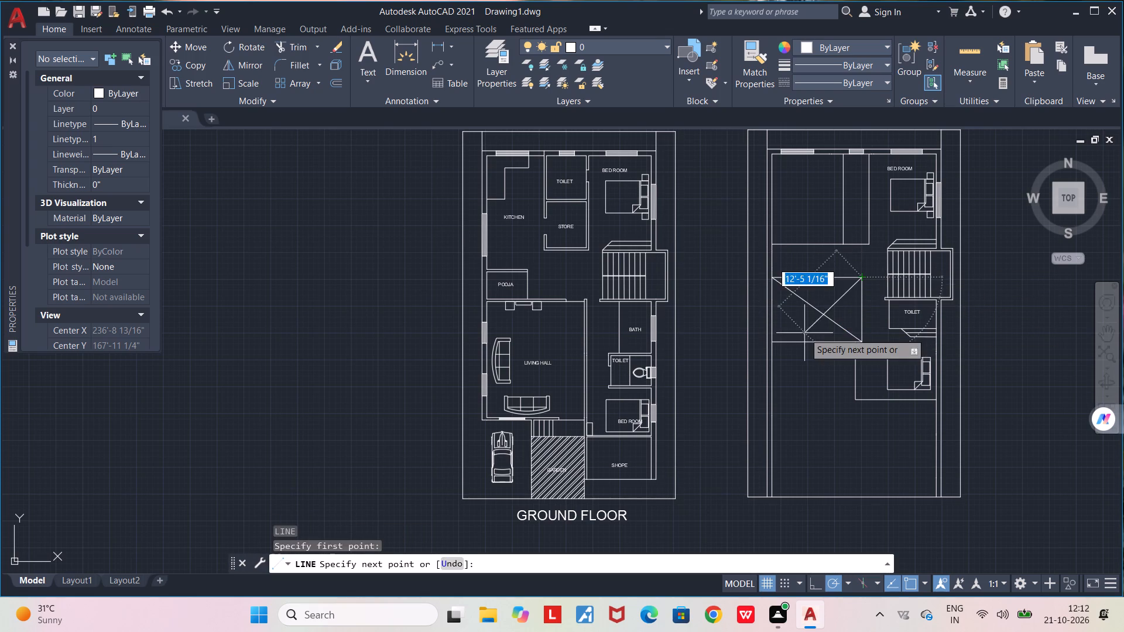
left_click(774, 339)
key("space")
Hatch the second floor's large northwest room and the L-shaped area south of the crossed rectangle with the ANGLE pattern.
scroll(790, 329, "down", 1)
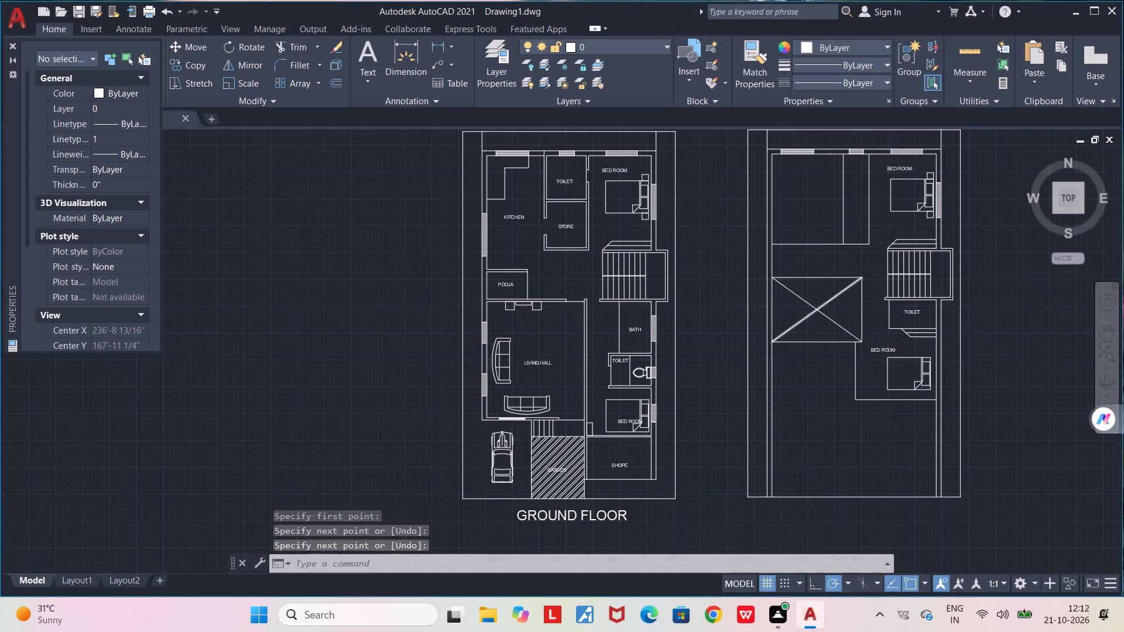
scroll(790, 329, "down", 1)
scroll(817, 380, "up", 1)
middle_click_drag(806, 373, 736, 366)
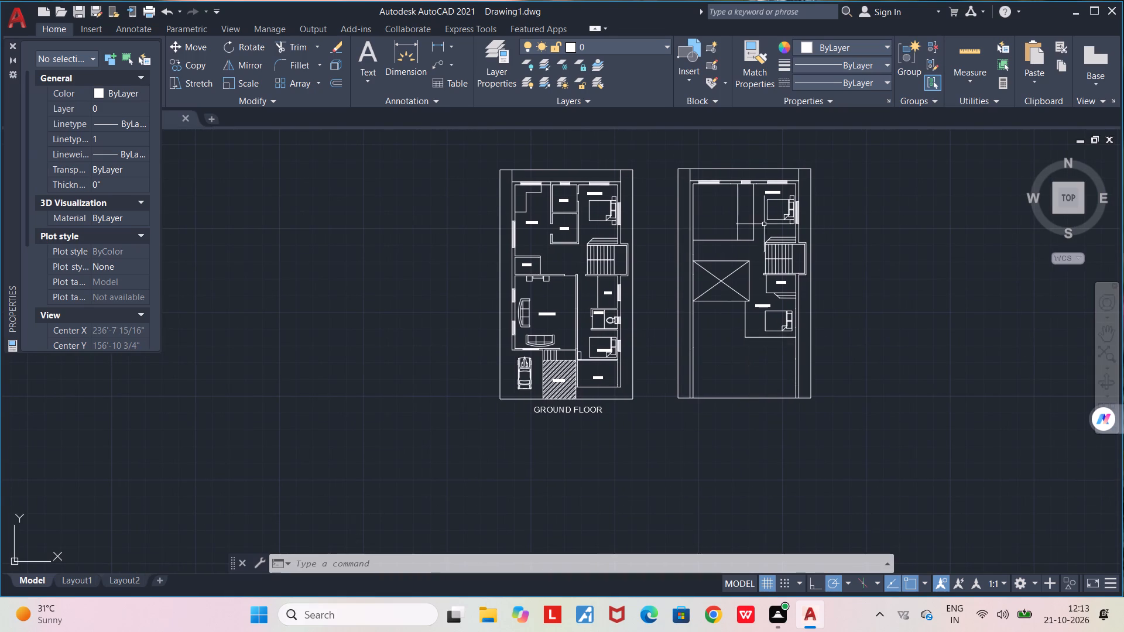
scroll(758, 225, "up", 3)
middle_click_drag(698, 250, 654, 374)
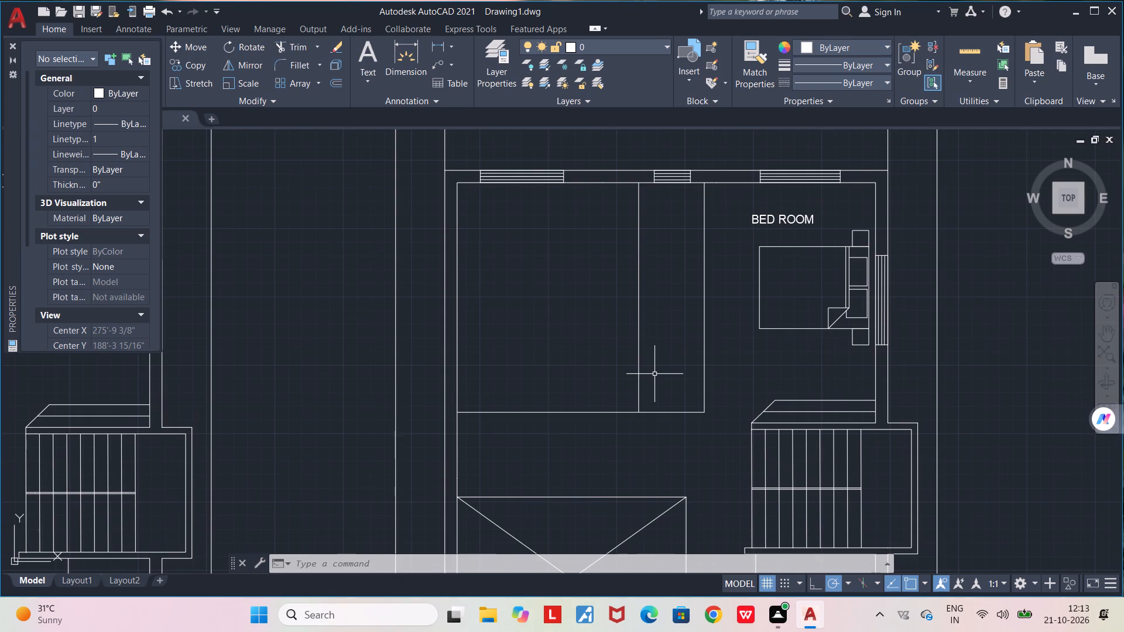
key("h")
key("Return")
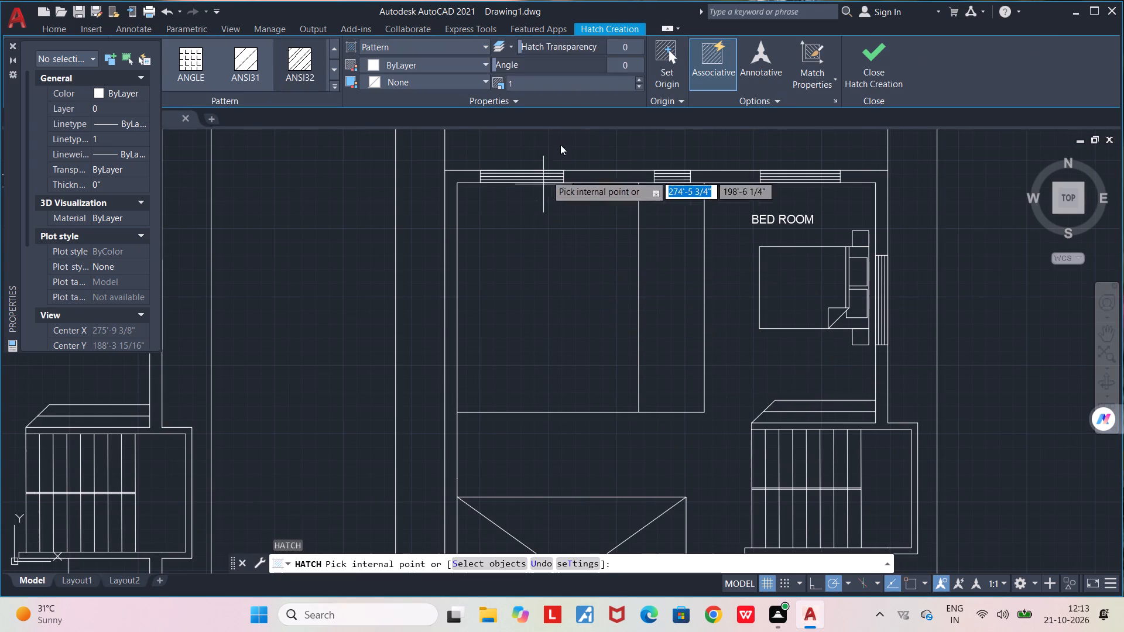
left_click(205, 64)
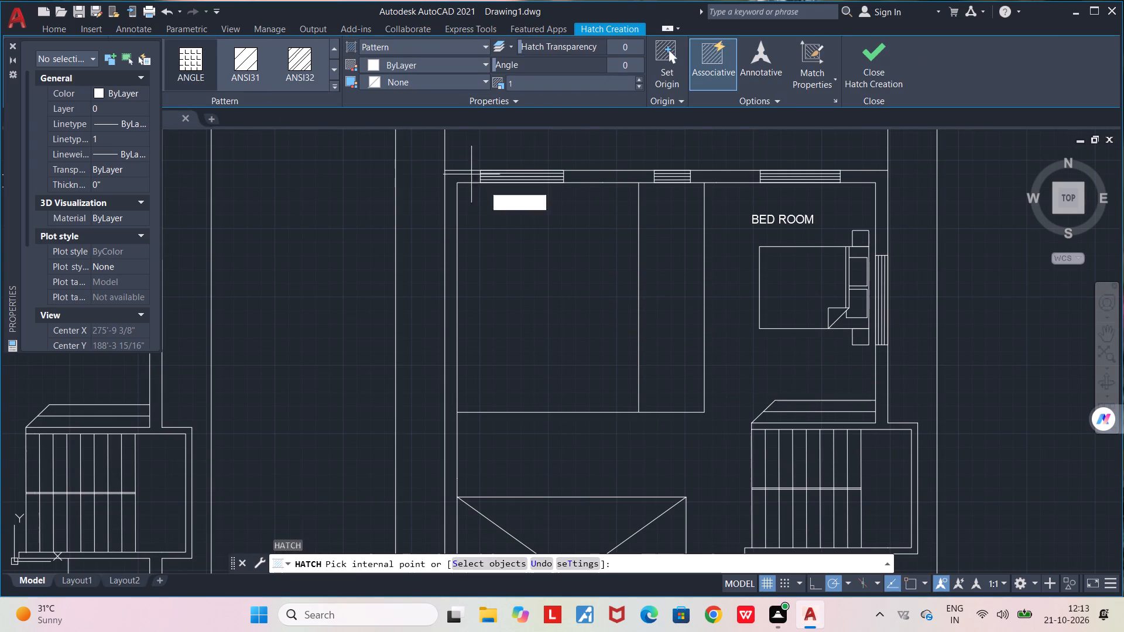
left_click(464, 184)
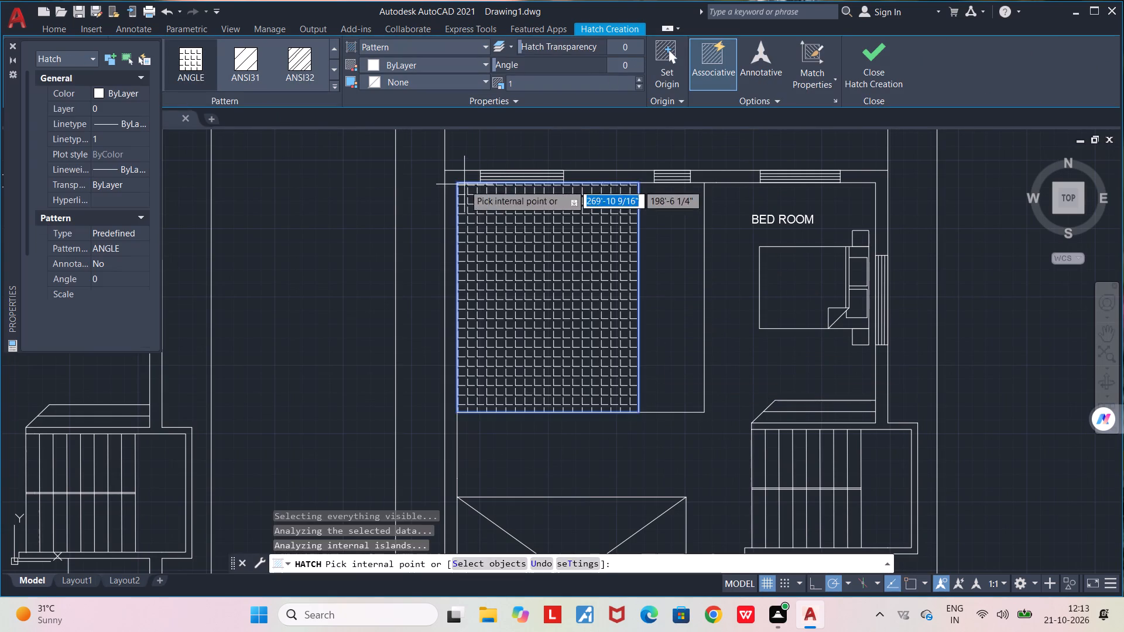
middle_click_drag(638, 371, 663, 198)
scroll(663, 198, "down", 3)
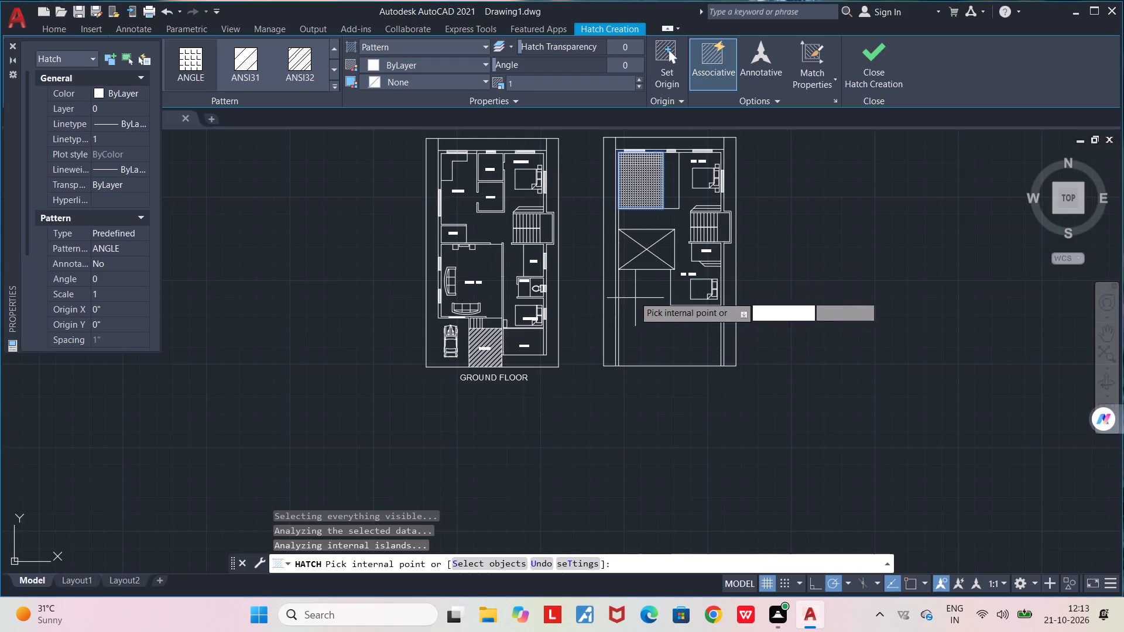
scroll(632, 294, "up", 2)
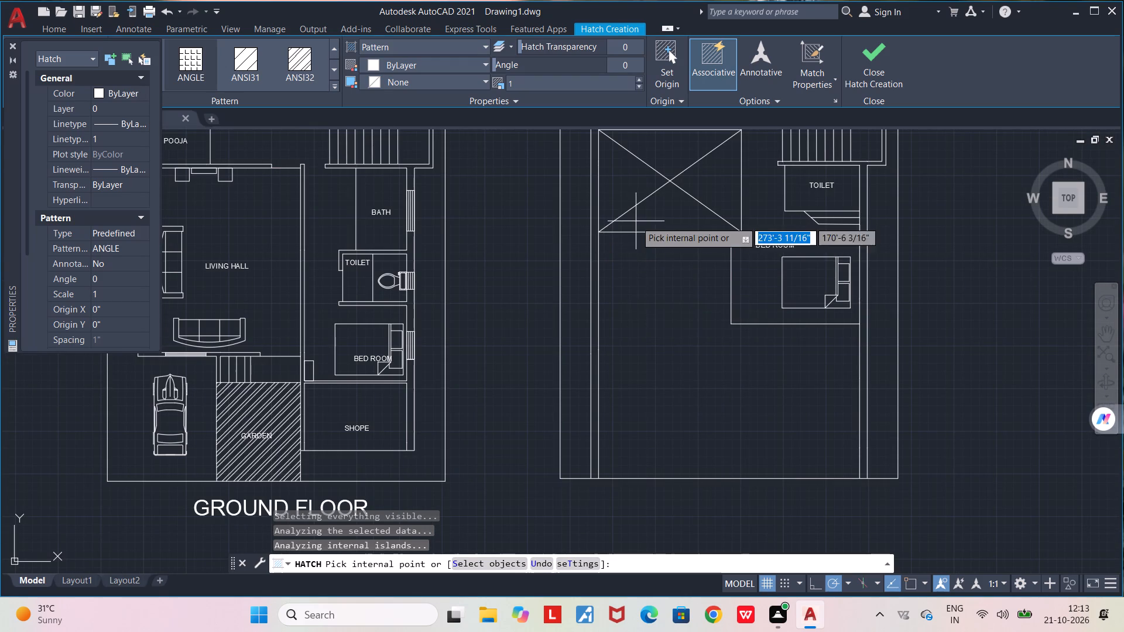
left_click(609, 239)
Set the ANGLE hatch scale to 2 for both hatched areas and finish the hatch.
scroll(693, 299, "down", 2)
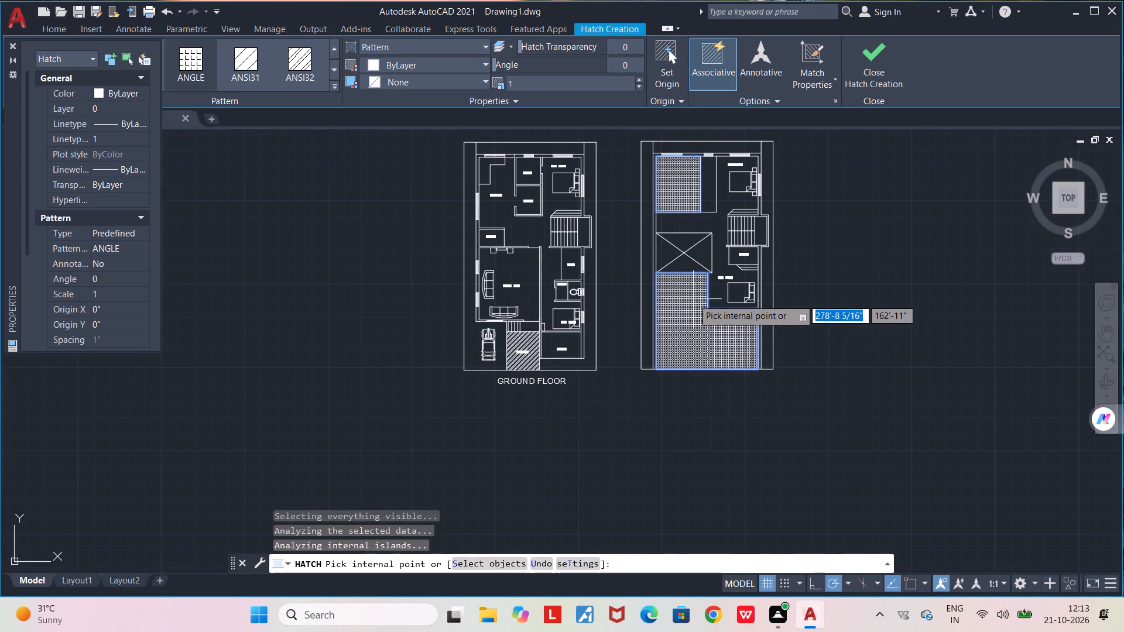
middle_click_drag(700, 341, 496, 410)
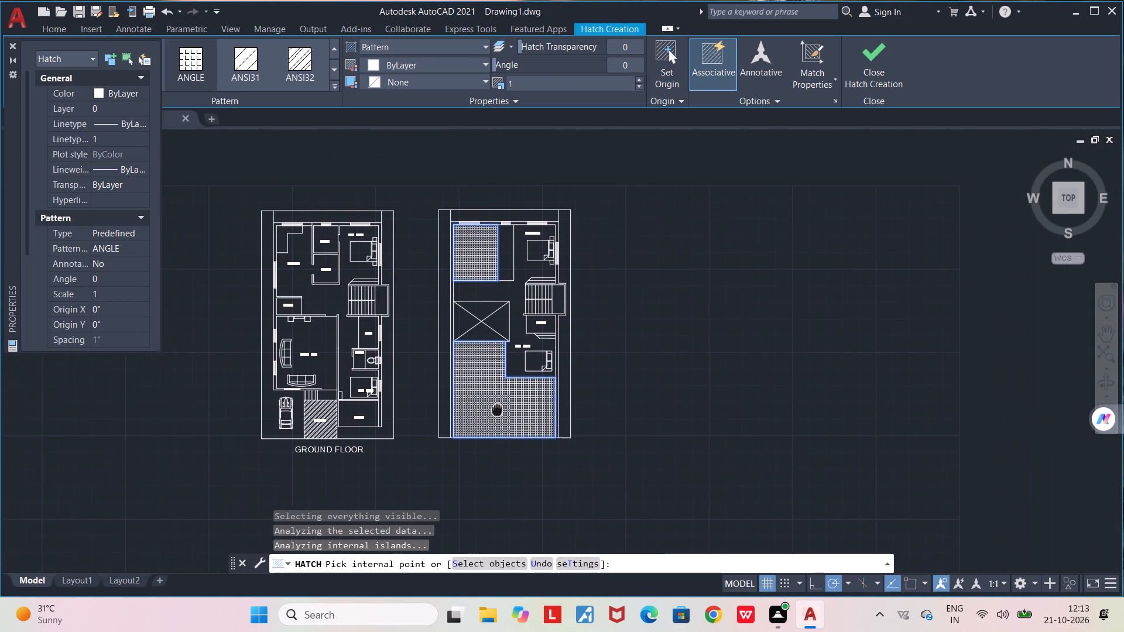
middle_click_drag(496, 410, 493, 410)
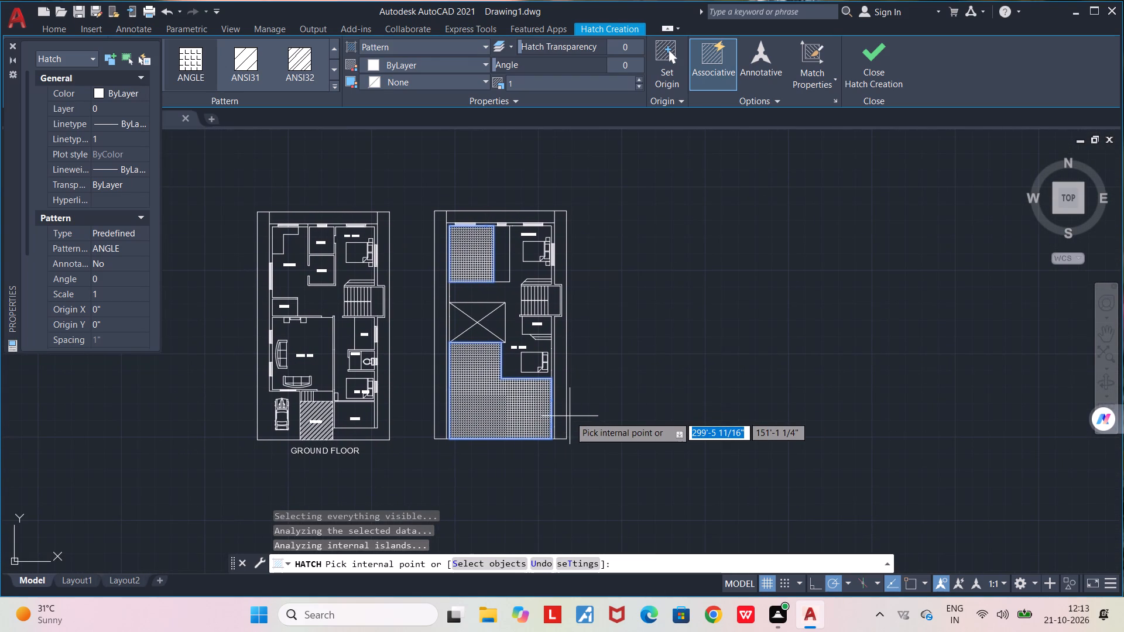
left_click(107, 292)
key("2")
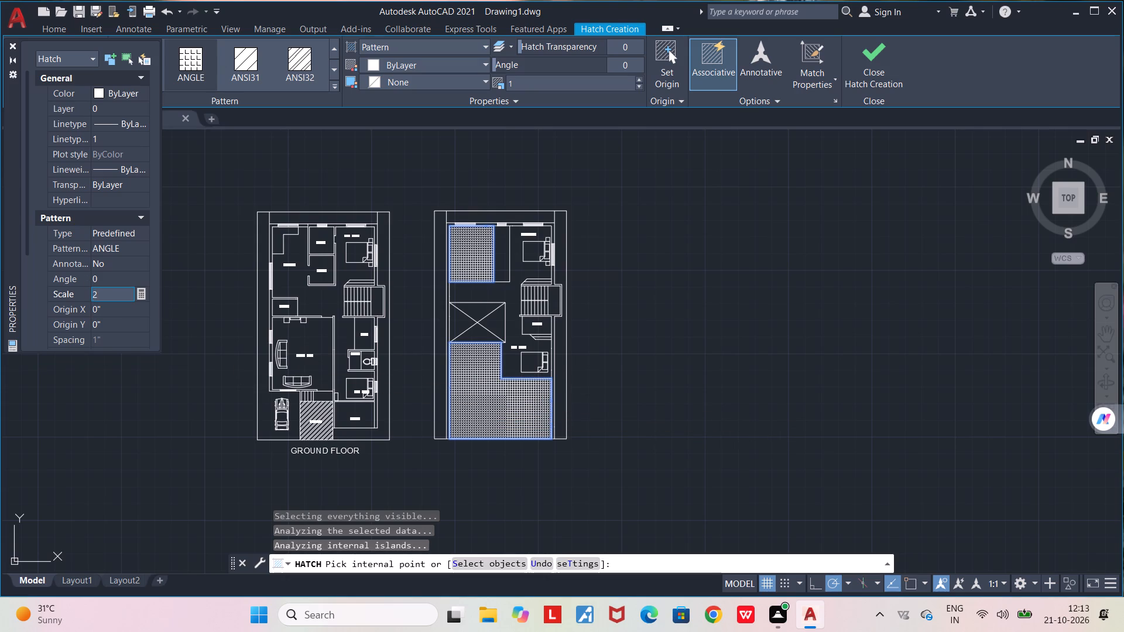
left_click(127, 407)
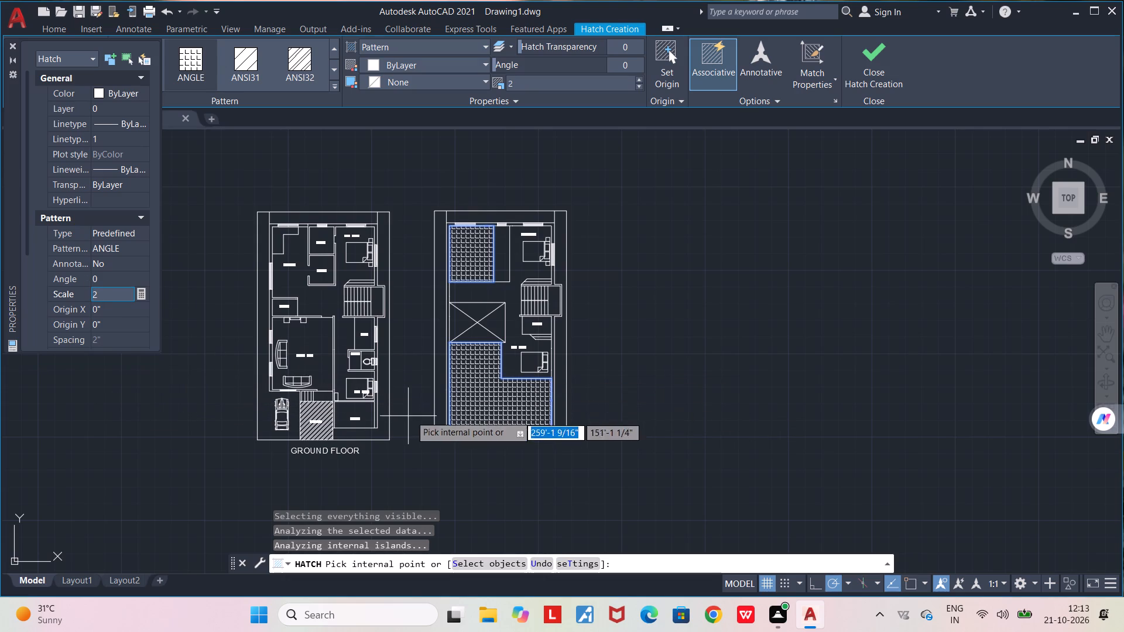
scroll(490, 409, "up", 4)
scroll(486, 411, "down", 2)
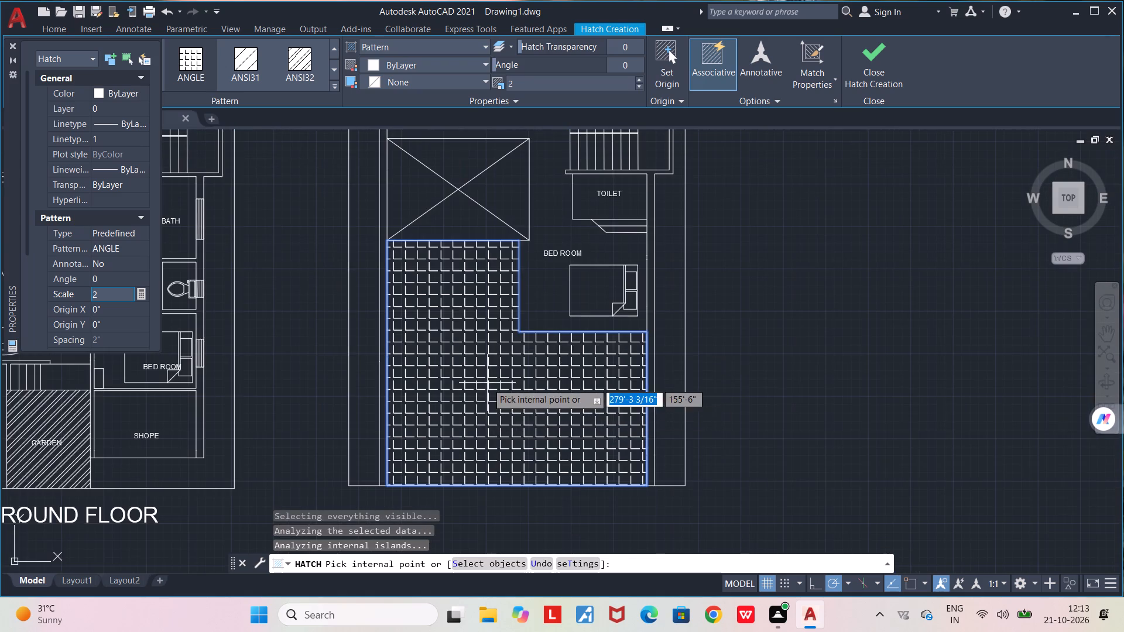
middle_click_drag(487, 383, 495, 478)
scroll(495, 478, "down", 2)
key("space")
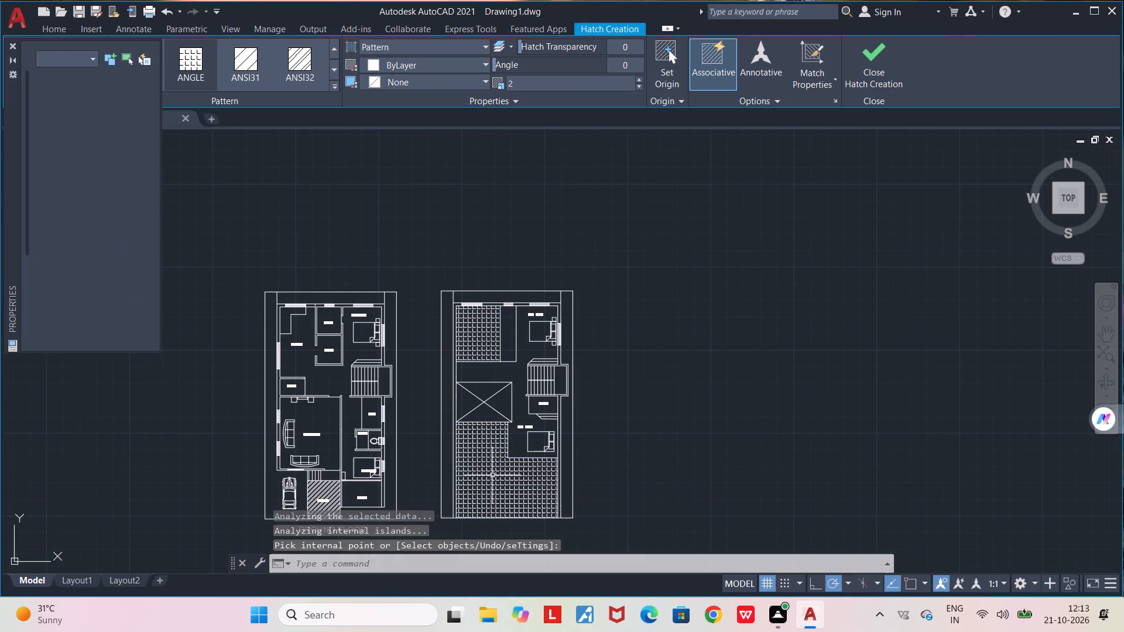
key("Escape")
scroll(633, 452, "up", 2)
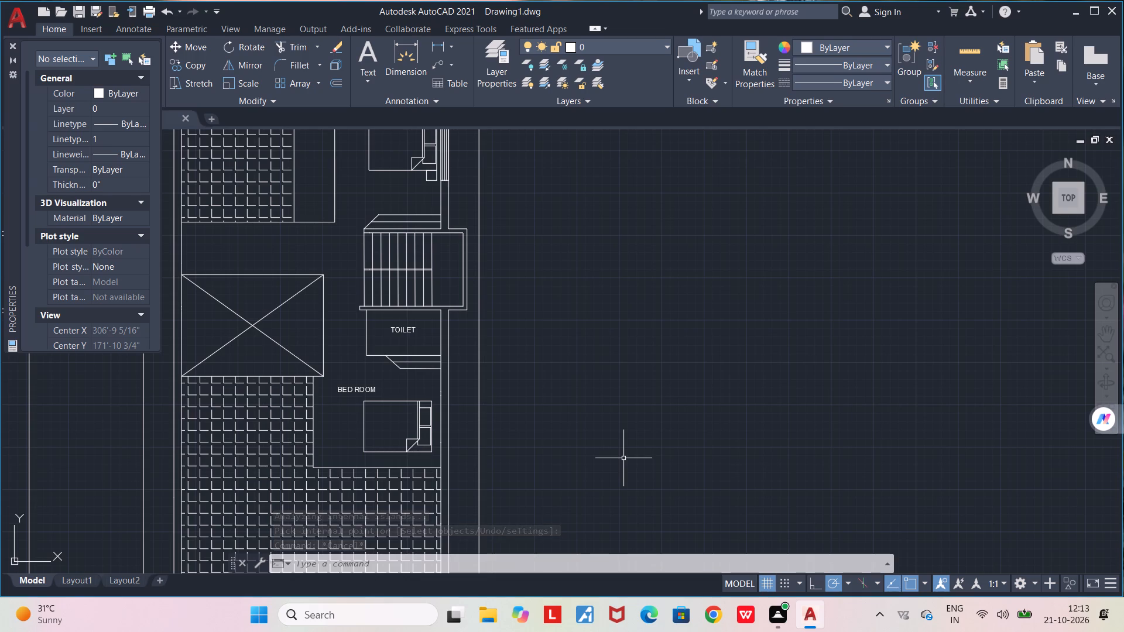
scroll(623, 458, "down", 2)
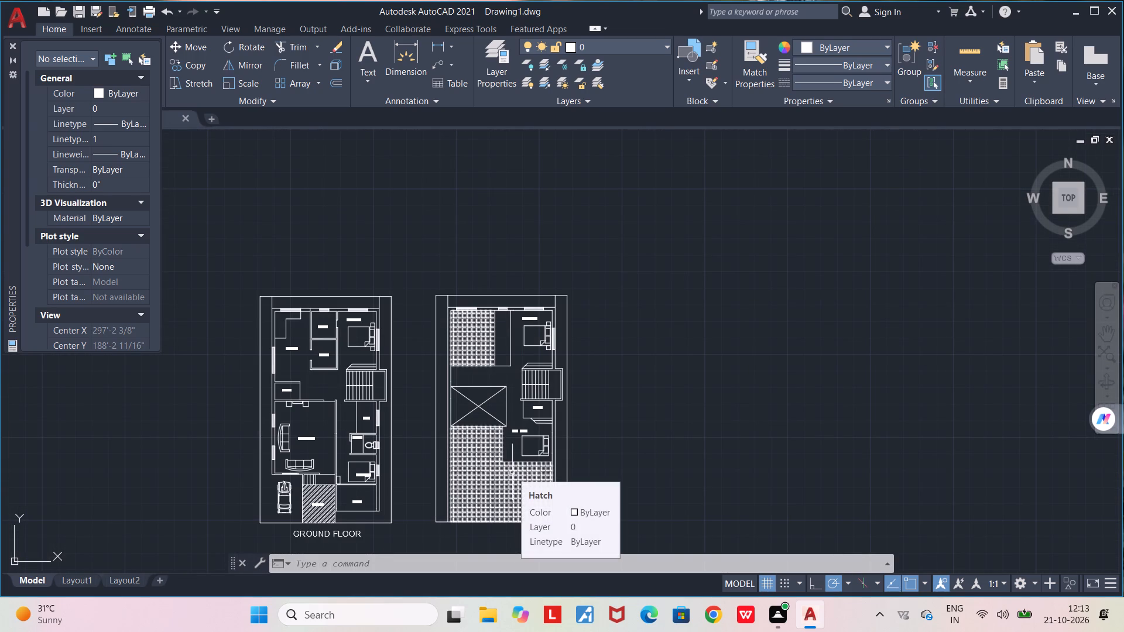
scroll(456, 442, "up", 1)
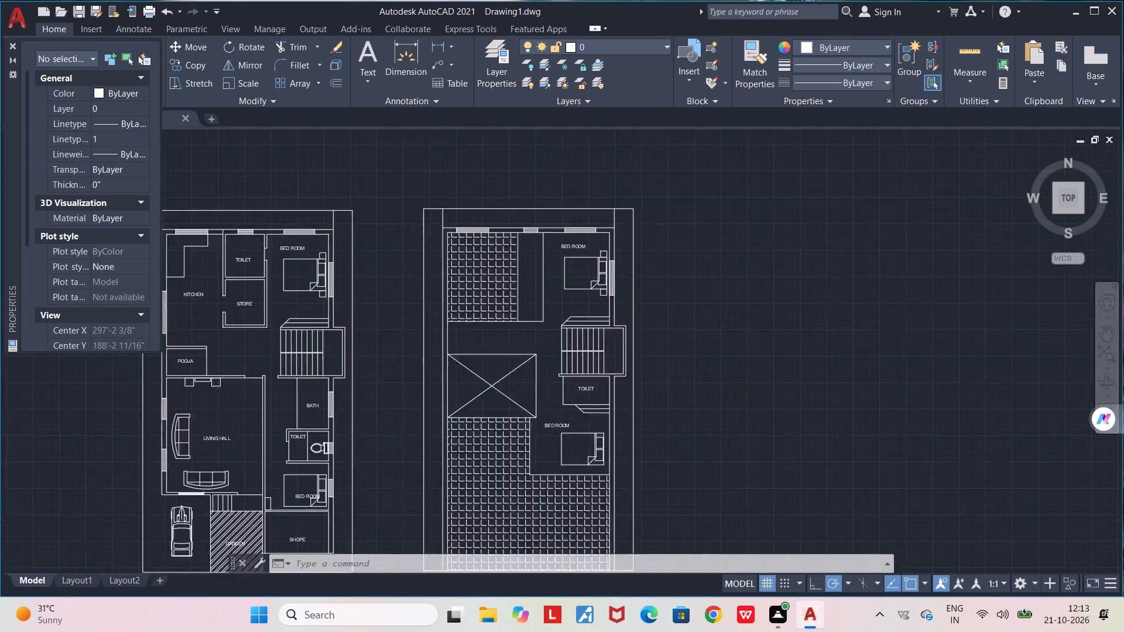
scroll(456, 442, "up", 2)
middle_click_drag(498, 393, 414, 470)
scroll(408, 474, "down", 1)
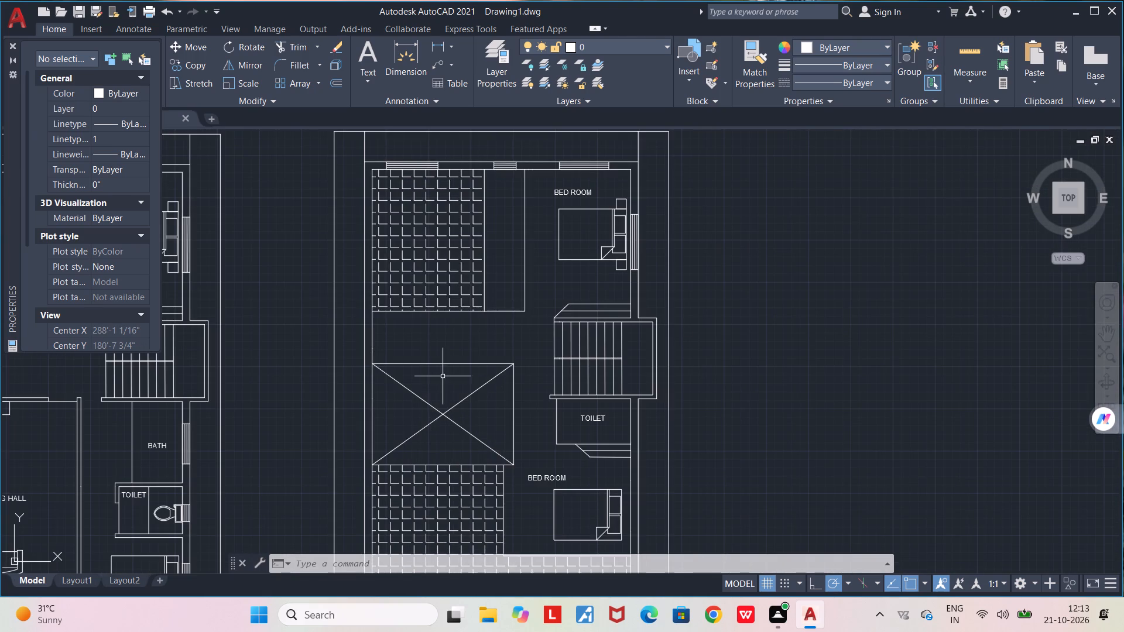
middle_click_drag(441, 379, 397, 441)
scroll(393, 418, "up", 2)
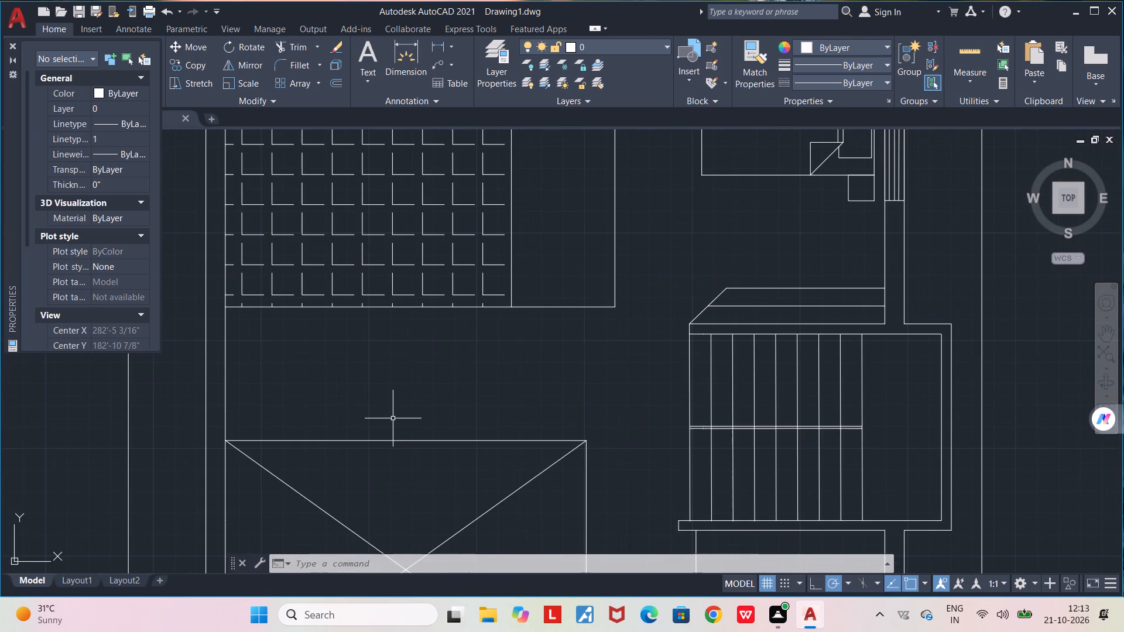
Add the multiline text FAMILY LONUGE in the open space between the northwest hatched room and the crossed rectangle.
left_click(379, 45)
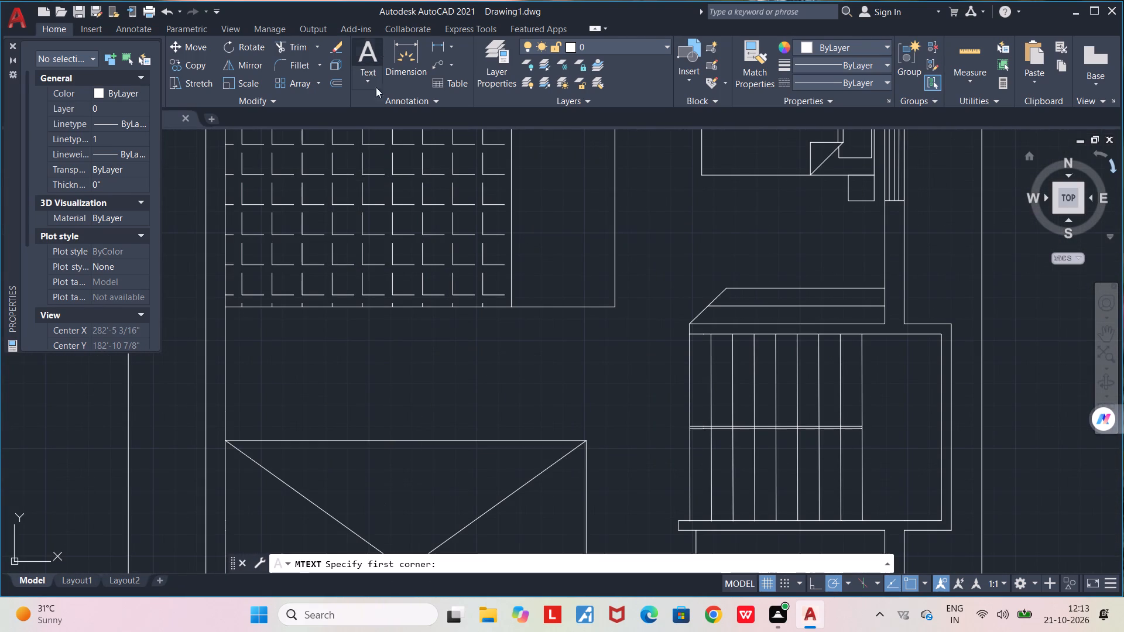
left_click(293, 348)
left_click(473, 373)
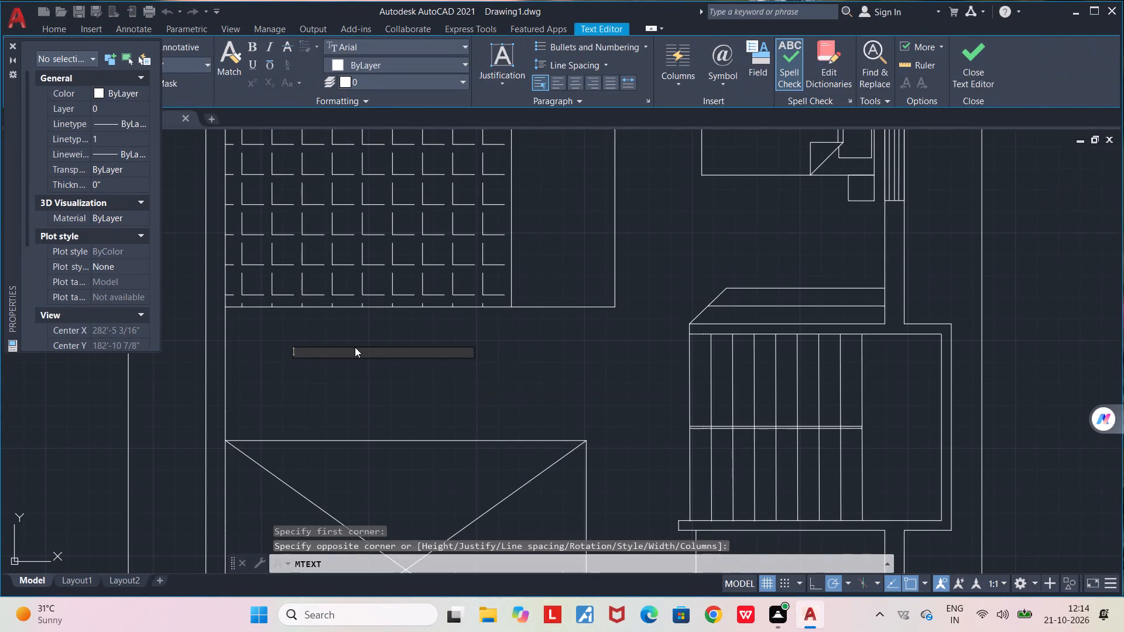
type("FA")
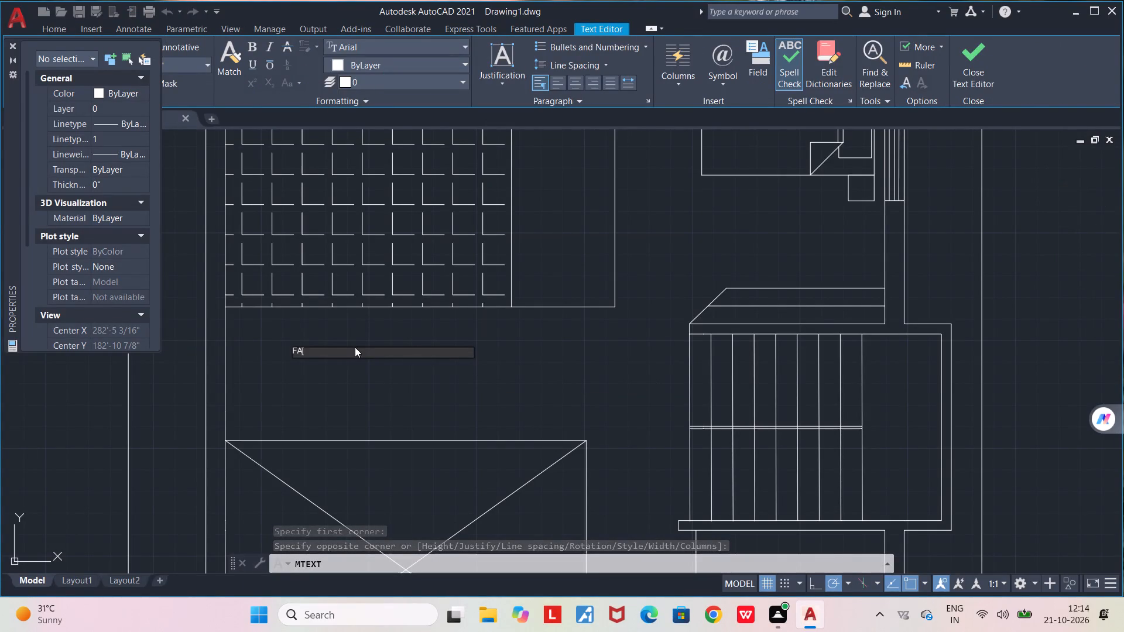
type("MILY")
key("space")
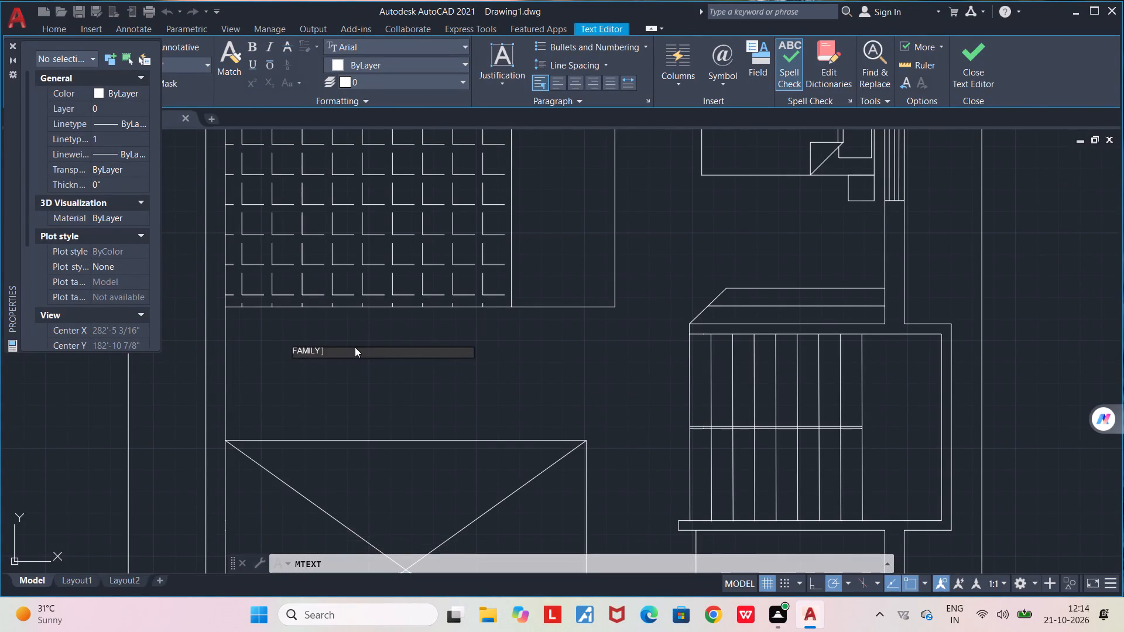
type("LO")
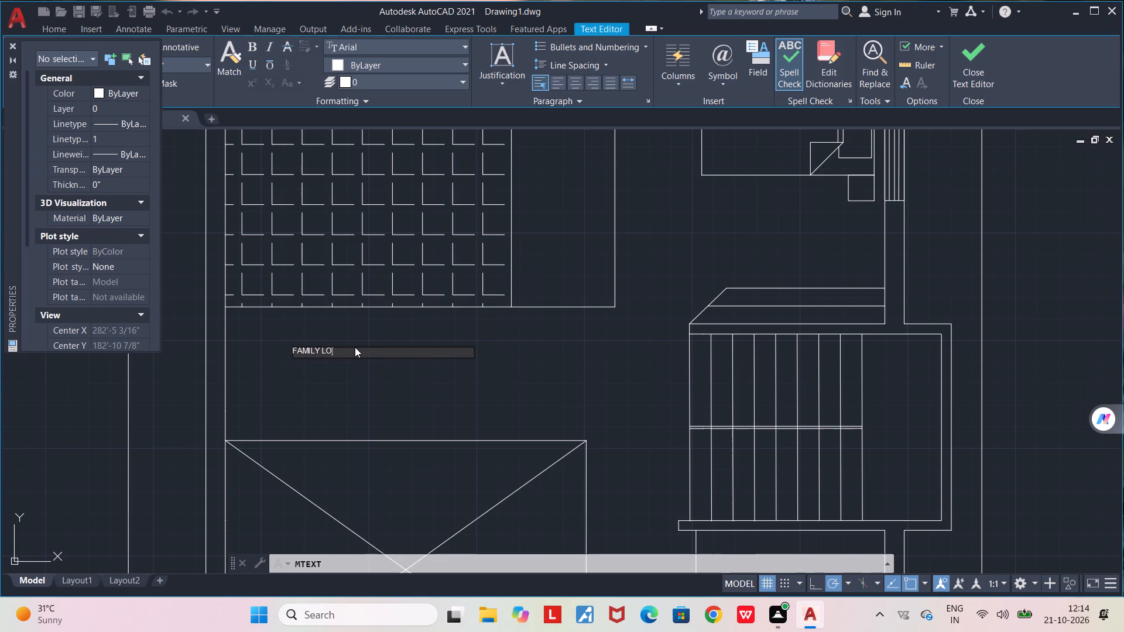
type("NUGE")
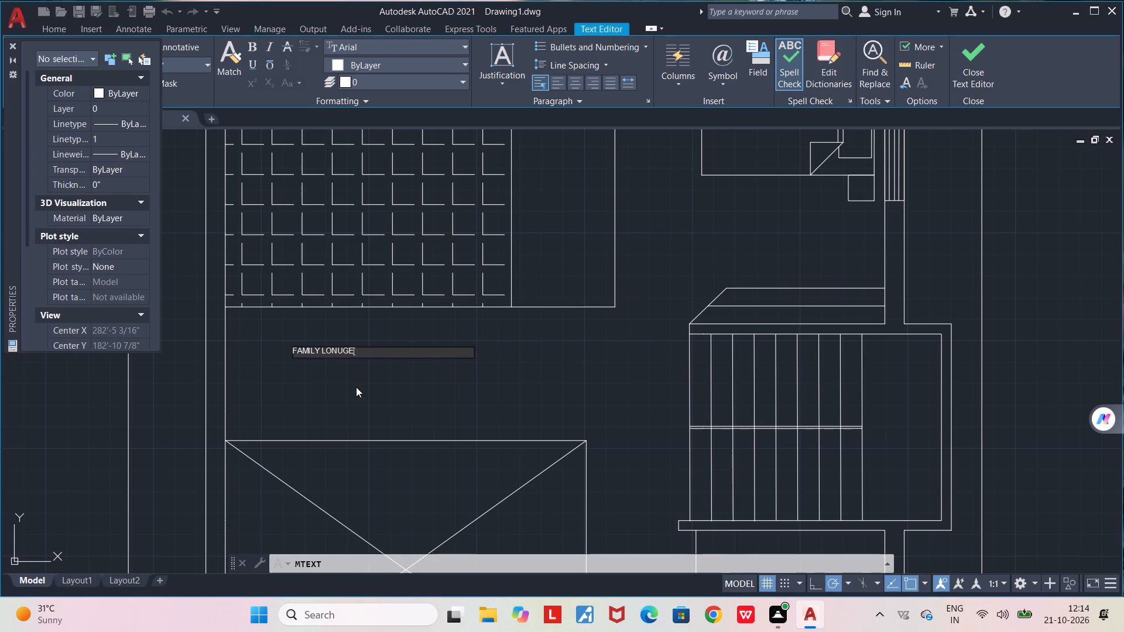
left_click(356, 387)
Offset both long side lines of the narrow room beside the hatched room 4.25 inches eastward.
middle_click_drag(536, 379, 325, 476)
scroll(325, 476, "down", 1)
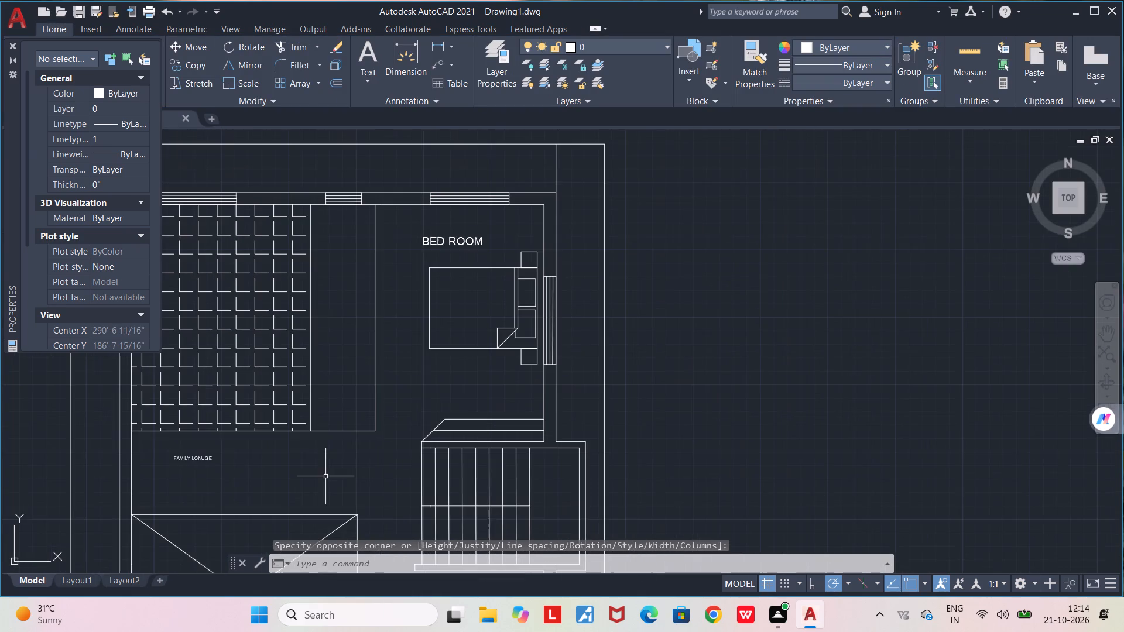
middle_click_drag(348, 297, 379, 395)
scroll(379, 395, "down", 1)
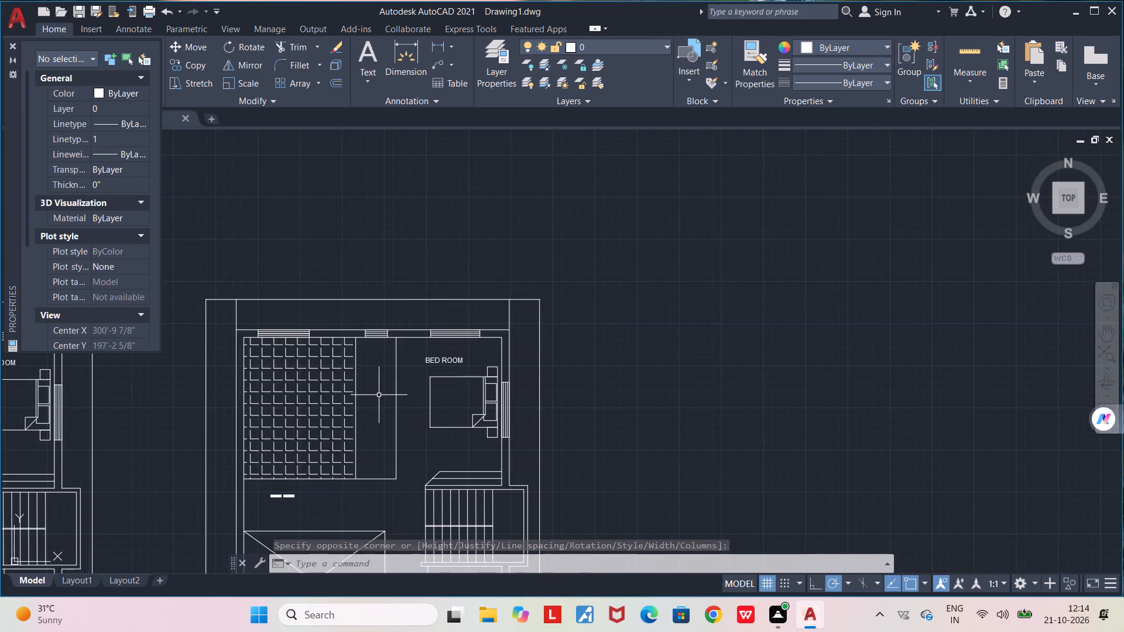
scroll(361, 416, "up", 2)
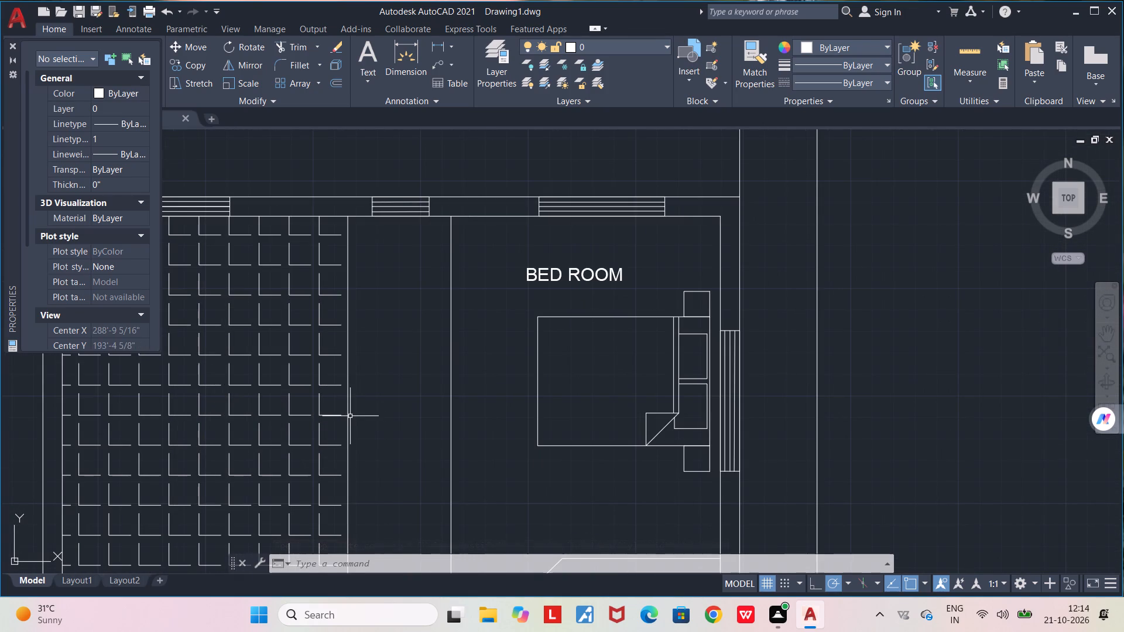
key("o")
type("FF")
key("Return")
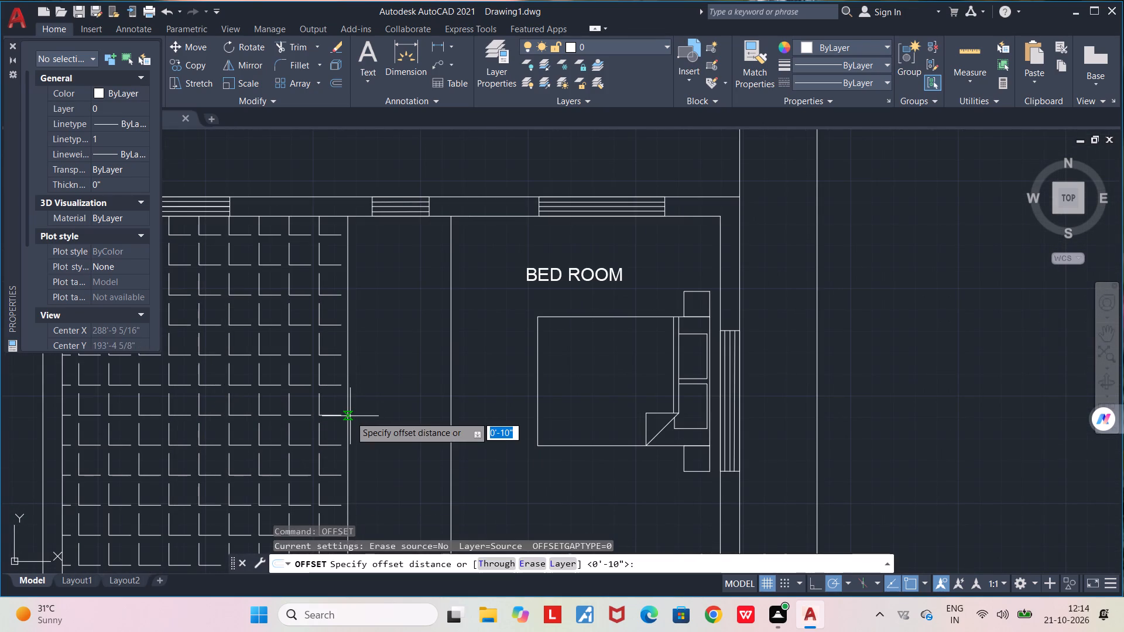
left_click(350, 416)
type("4.25")
key("Return")
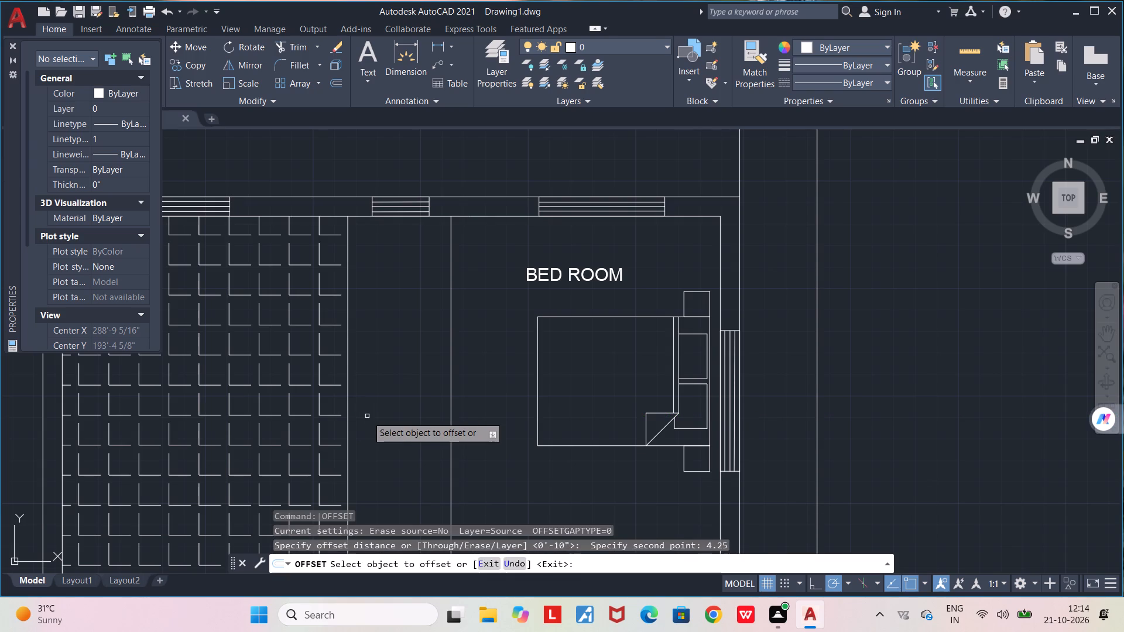
left_click(344, 412)
left_click(349, 415)
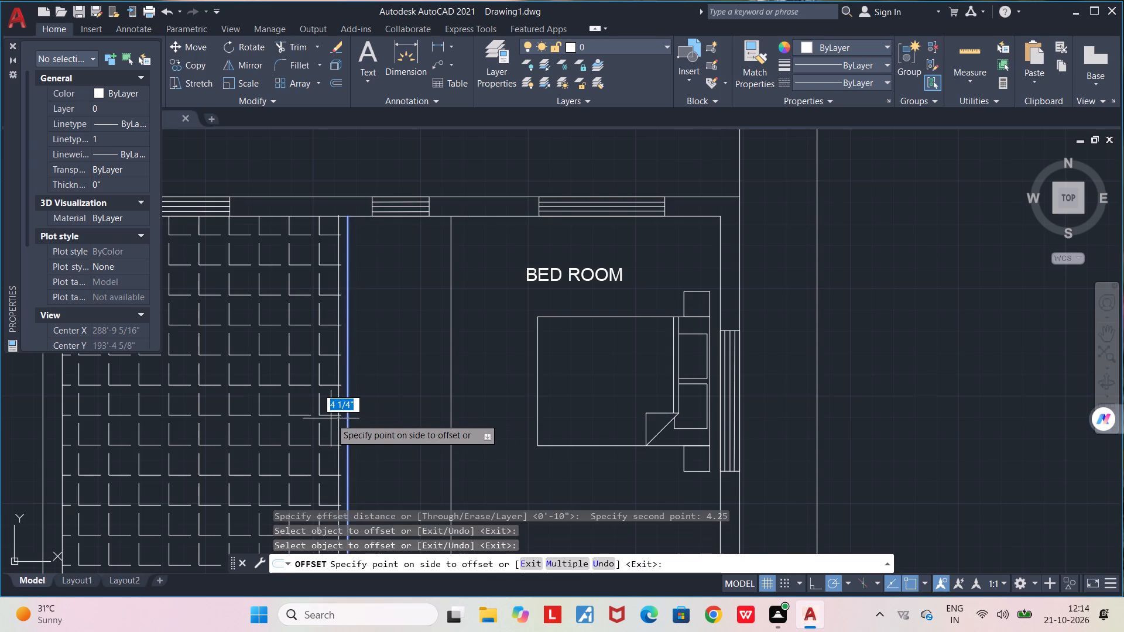
left_click(371, 424)
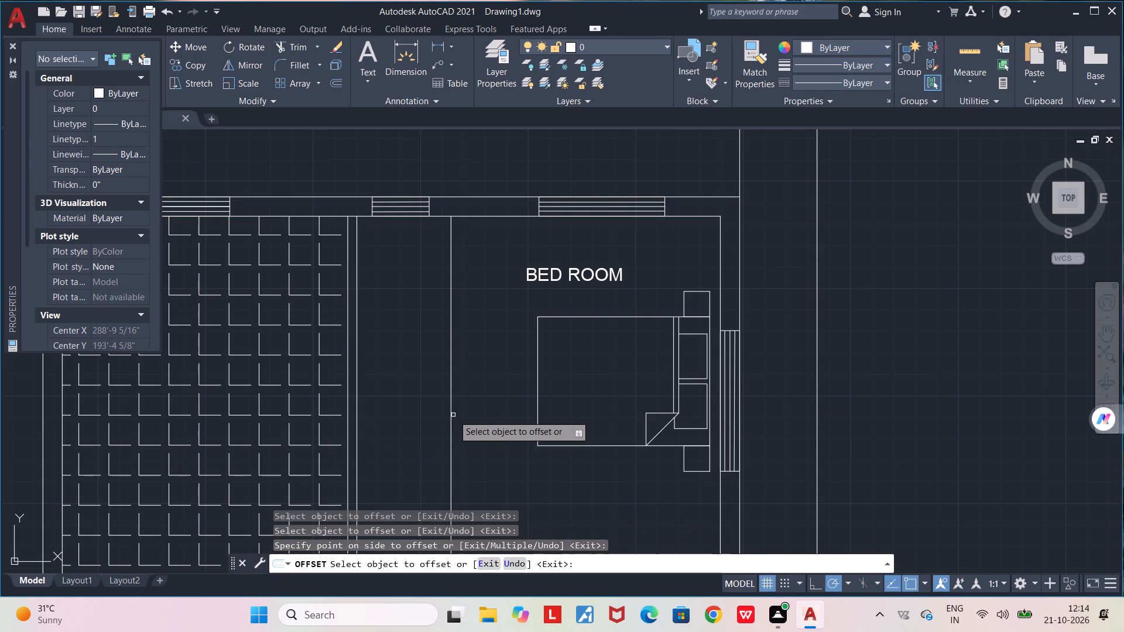
left_click(453, 415)
left_click(468, 418)
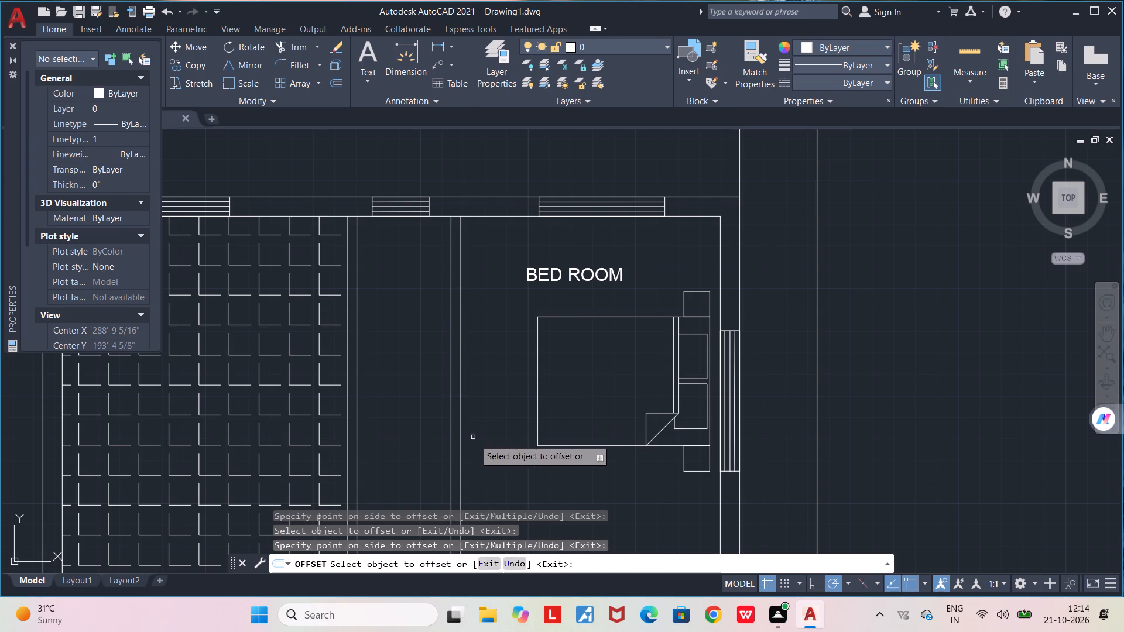
Offset the narrow room's south line 4.25 inches northward into the room.
middle_click_drag(521, 484, 537, 293)
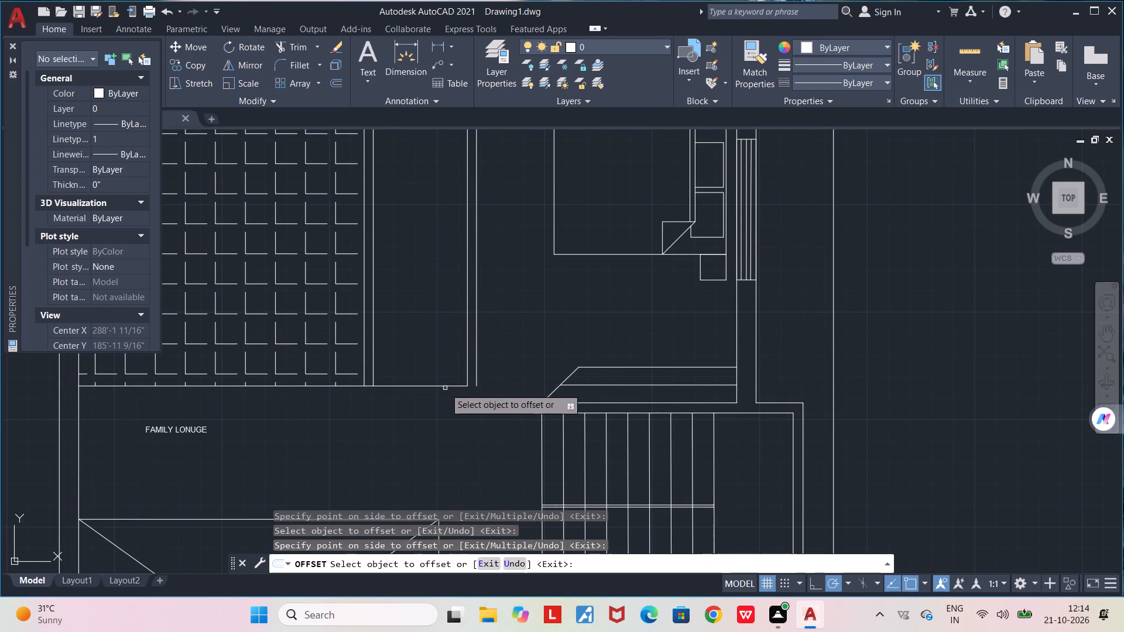
left_click(440, 384)
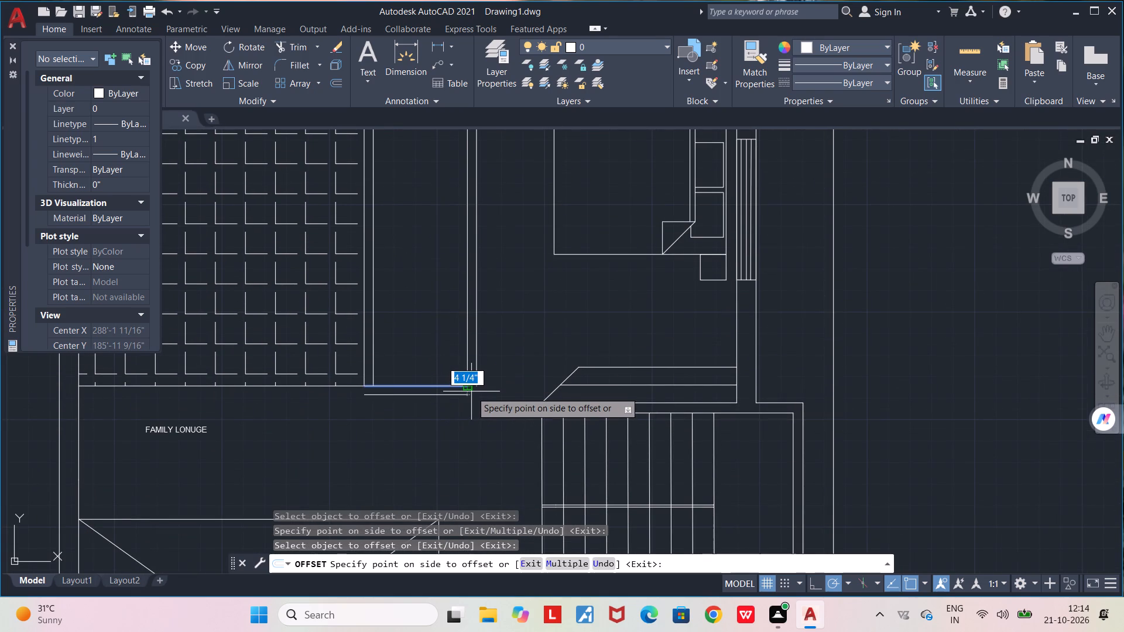
left_click(437, 351)
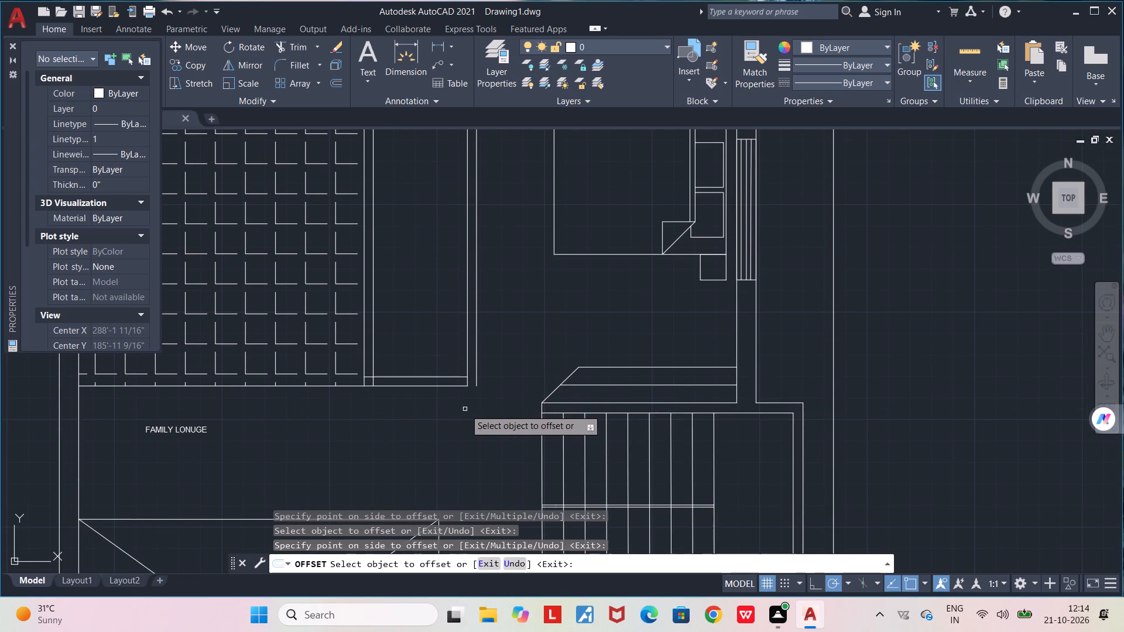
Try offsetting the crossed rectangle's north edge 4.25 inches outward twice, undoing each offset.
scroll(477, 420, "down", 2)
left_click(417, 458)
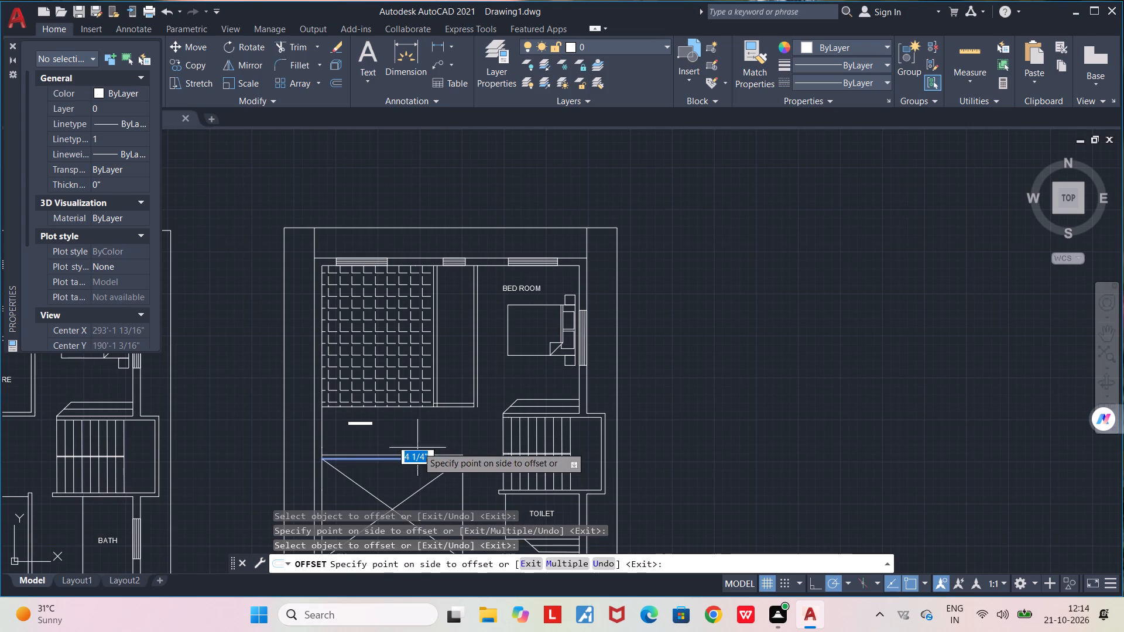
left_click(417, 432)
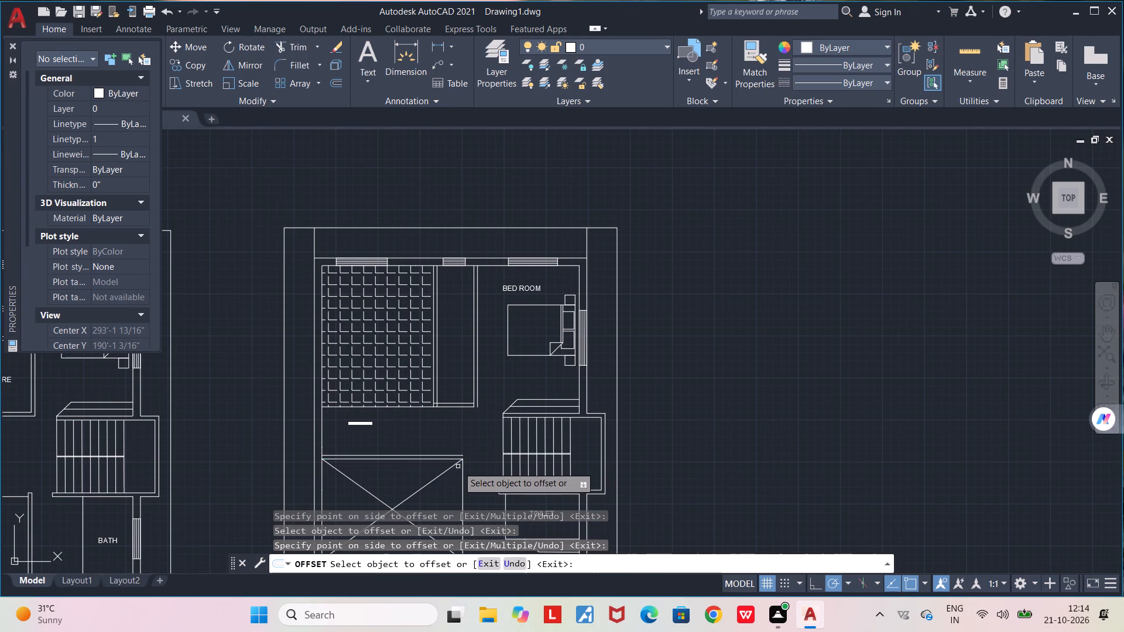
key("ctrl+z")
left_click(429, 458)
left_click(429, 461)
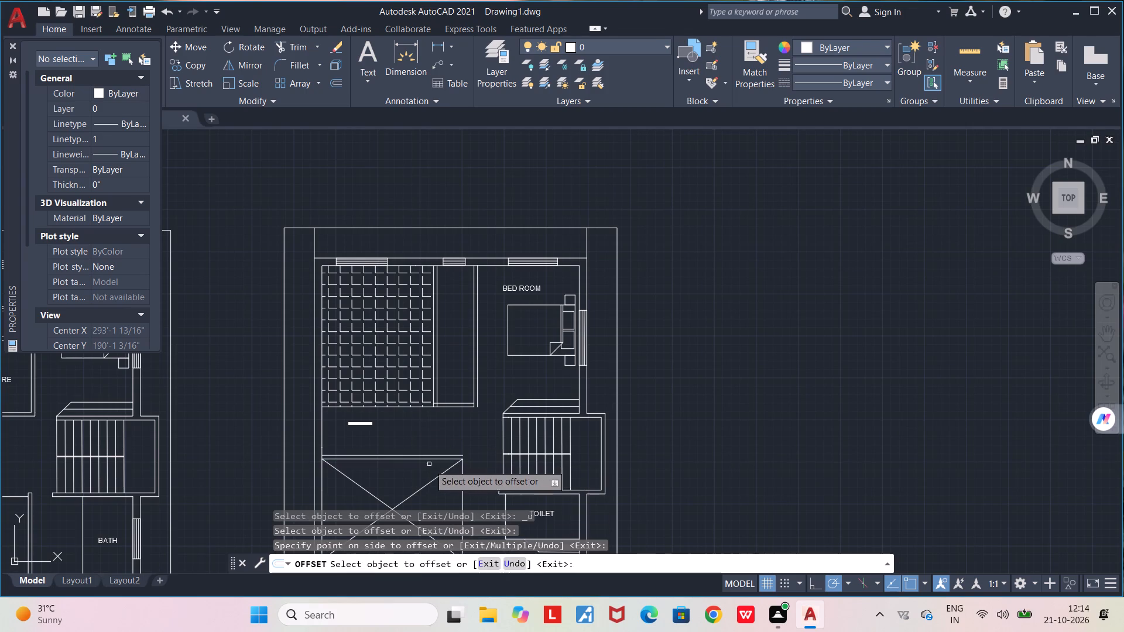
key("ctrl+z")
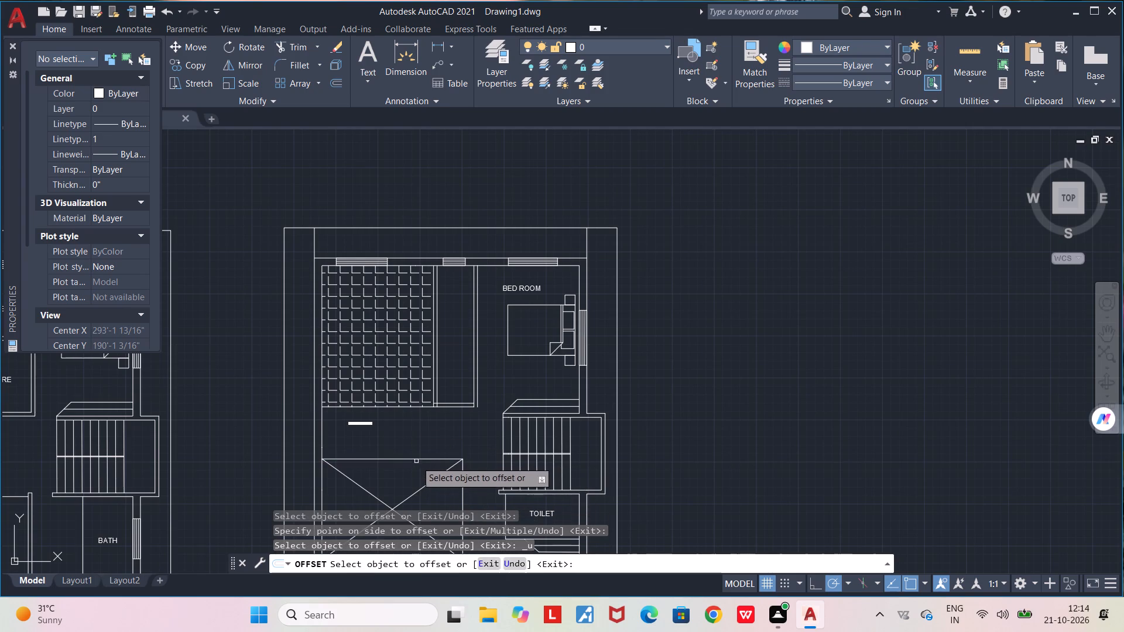
Offset the crossed rectangle's north and east edges 4.25 inches inward and finish the Offset command.
left_click(417, 458)
left_click(416, 479)
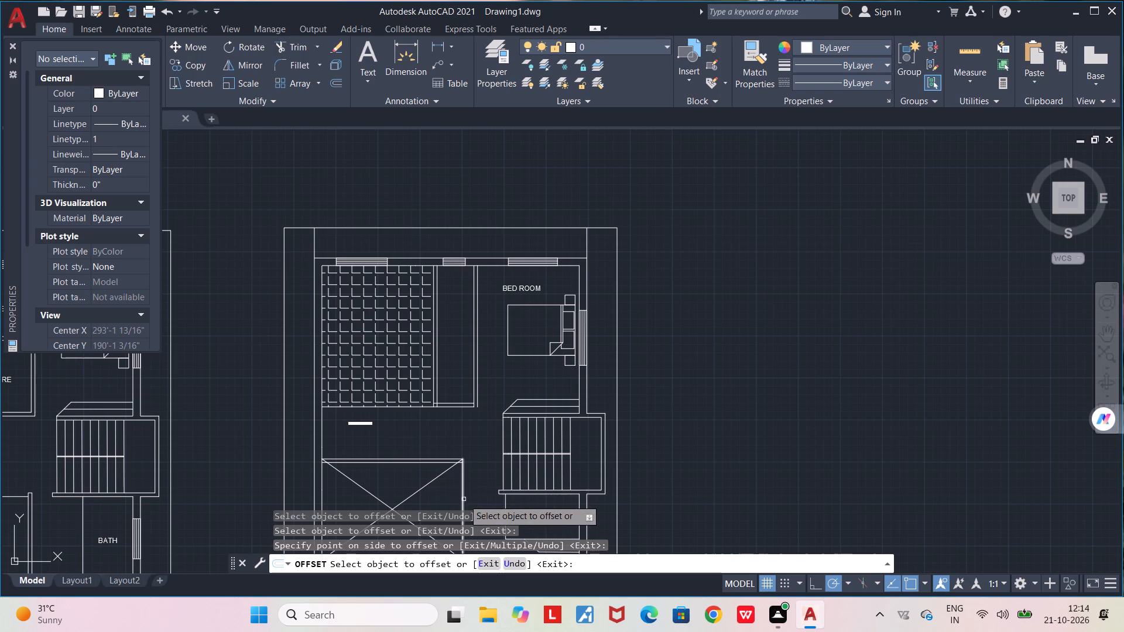
left_click(462, 499)
left_click(458, 496)
middle_click_drag(440, 492, 442, 372)
scroll(442, 372, "down", 1)
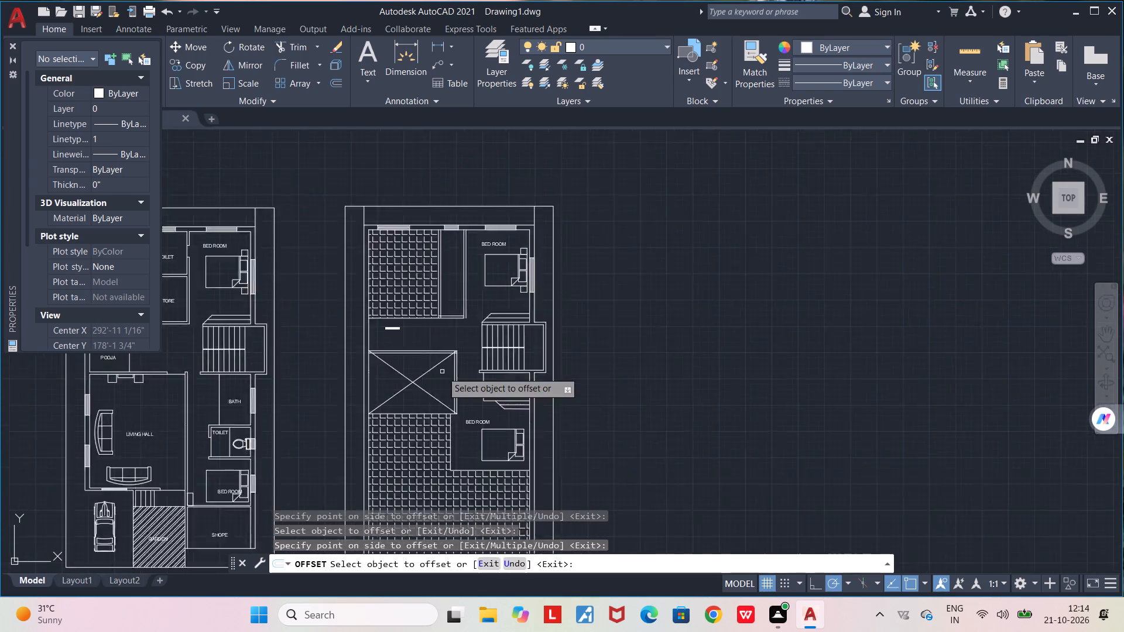
scroll(442, 372, "down", 1)
scroll(436, 389, "up", 3)
scroll(436, 389, "down", 2)
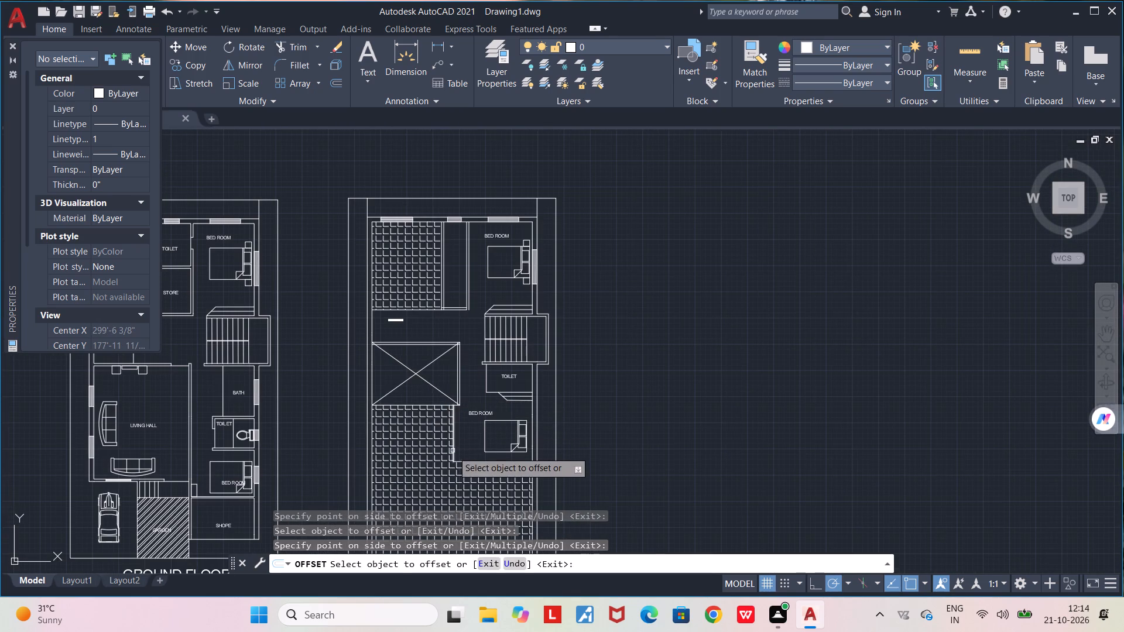
key("space")
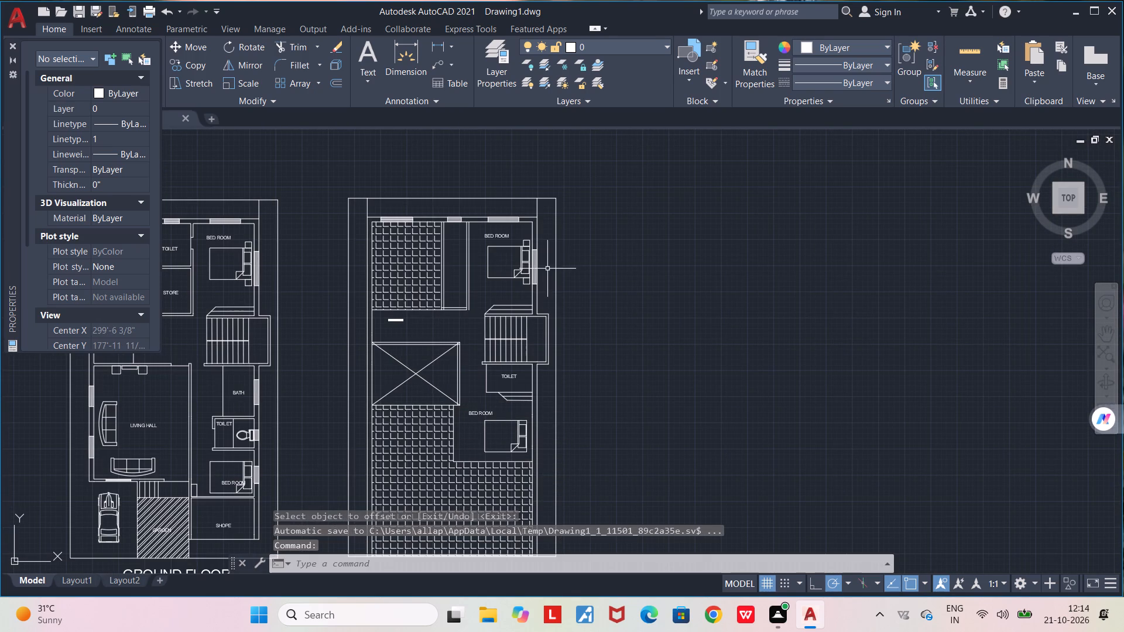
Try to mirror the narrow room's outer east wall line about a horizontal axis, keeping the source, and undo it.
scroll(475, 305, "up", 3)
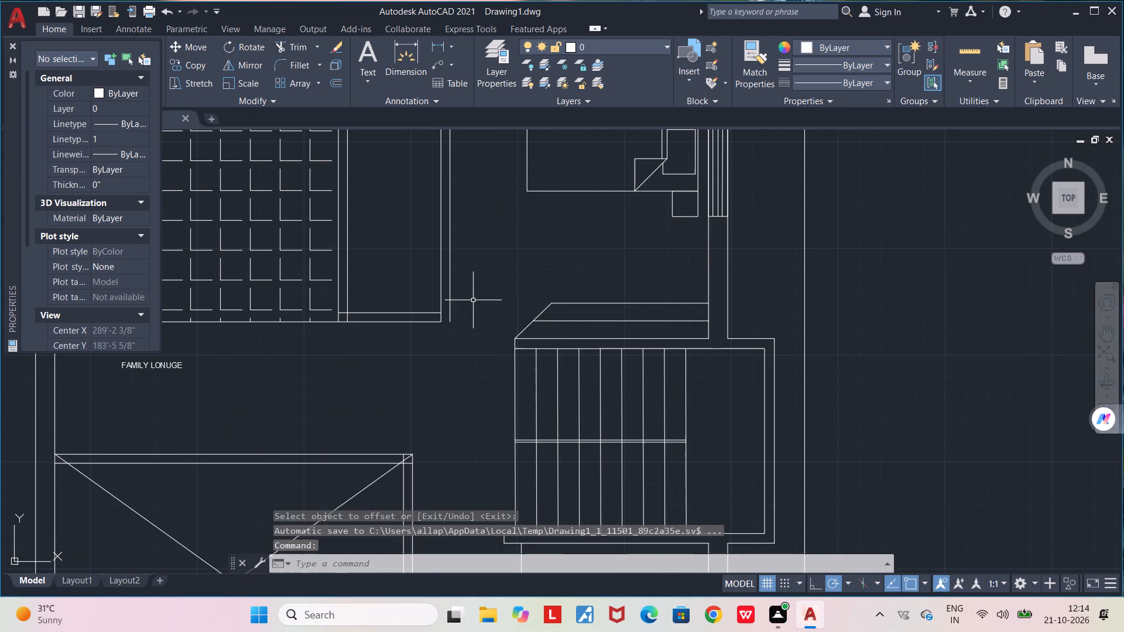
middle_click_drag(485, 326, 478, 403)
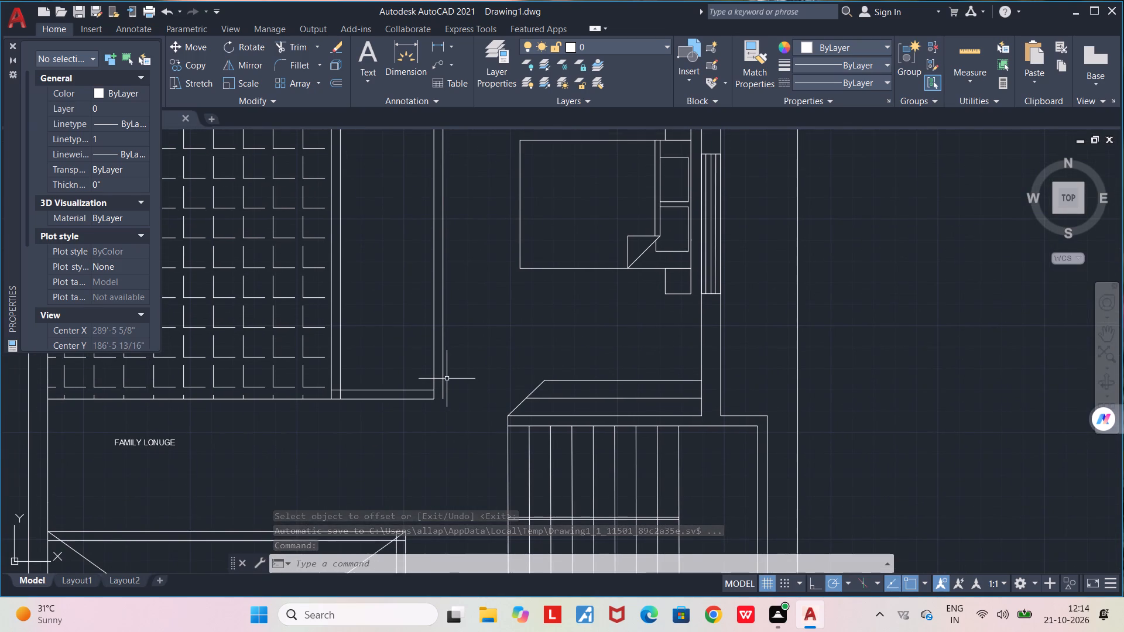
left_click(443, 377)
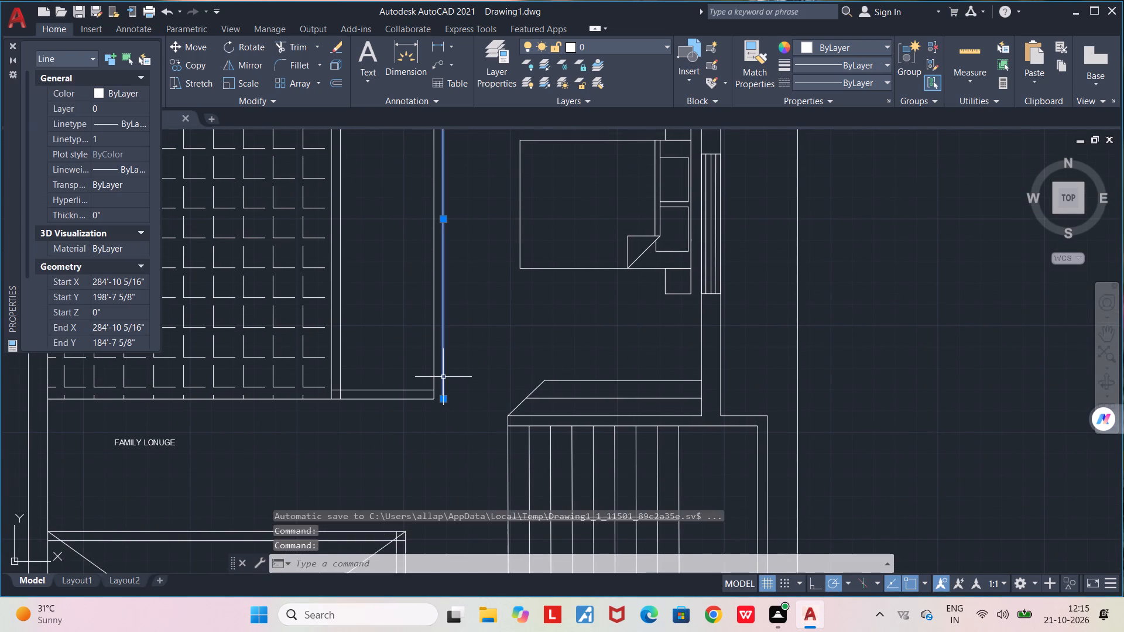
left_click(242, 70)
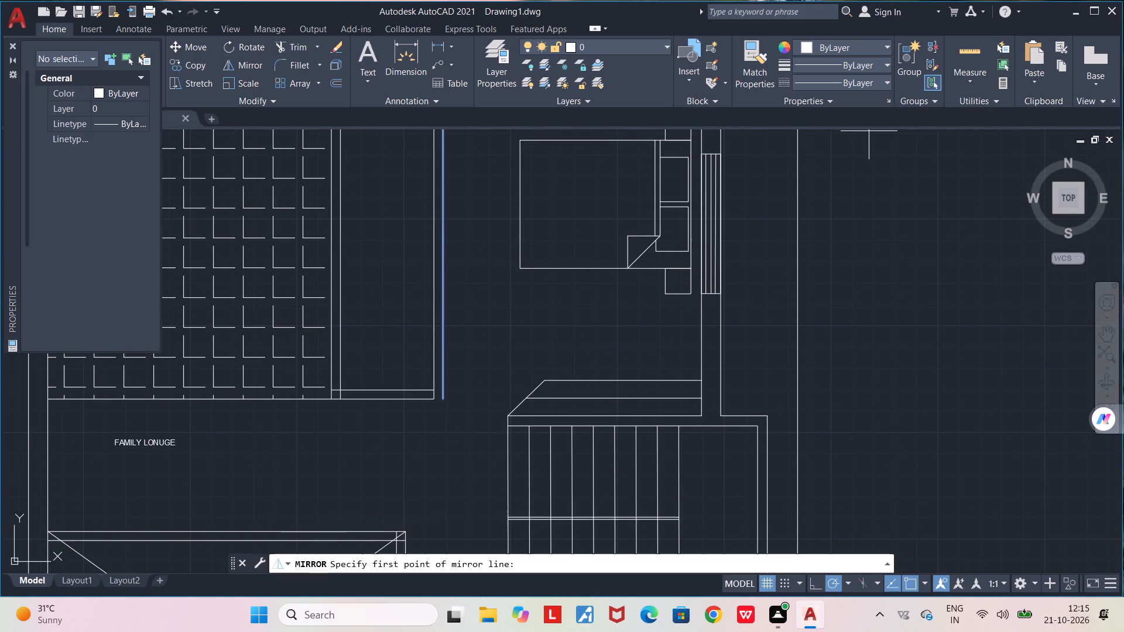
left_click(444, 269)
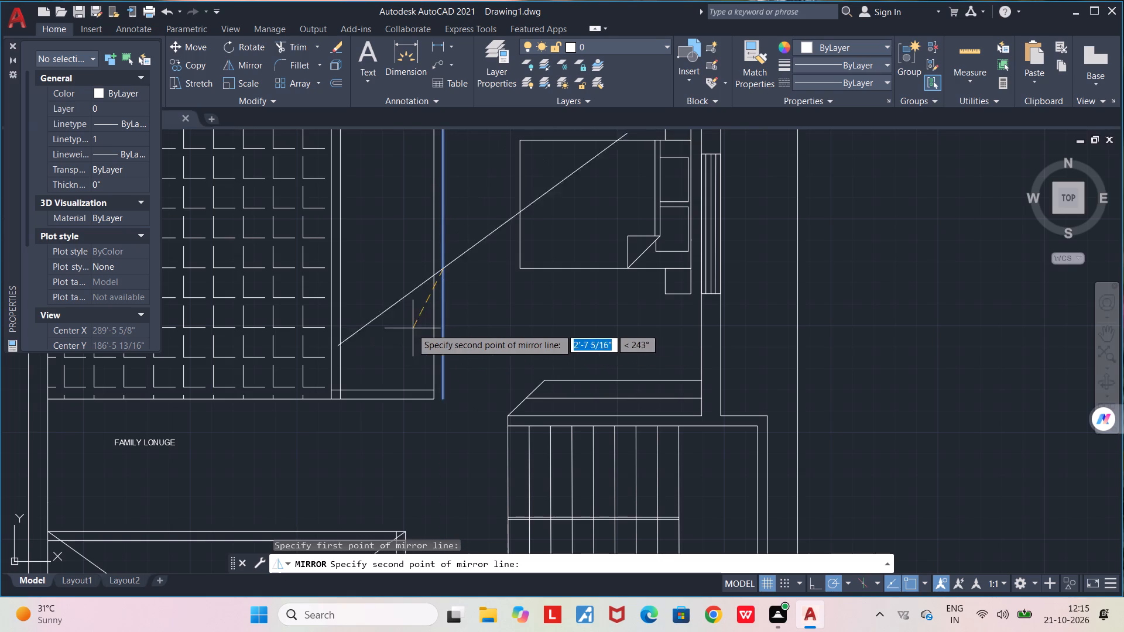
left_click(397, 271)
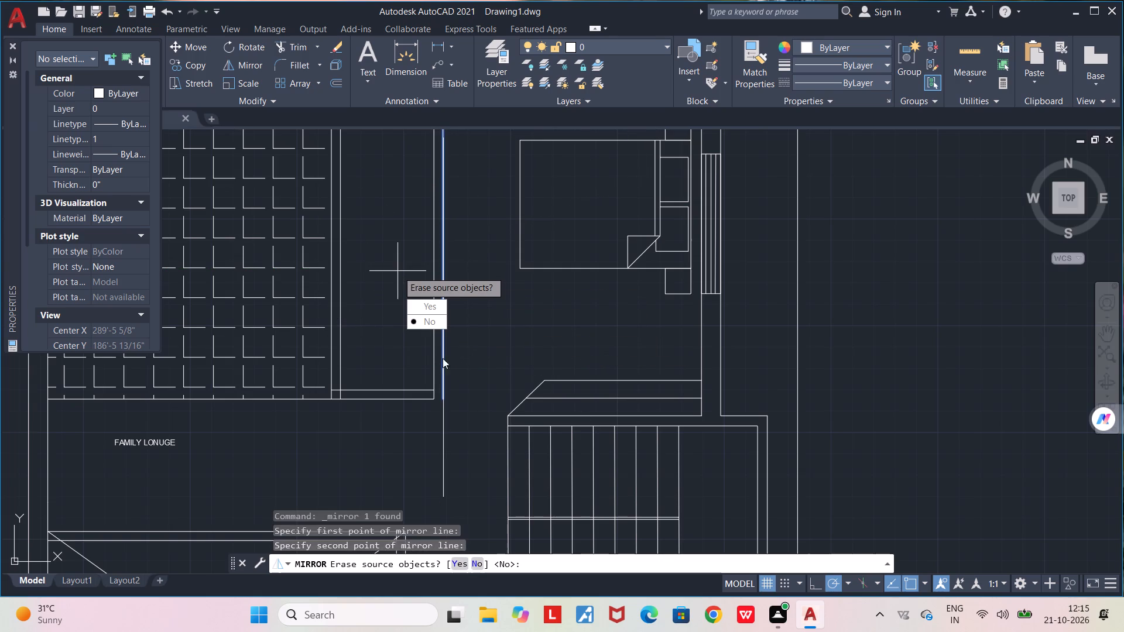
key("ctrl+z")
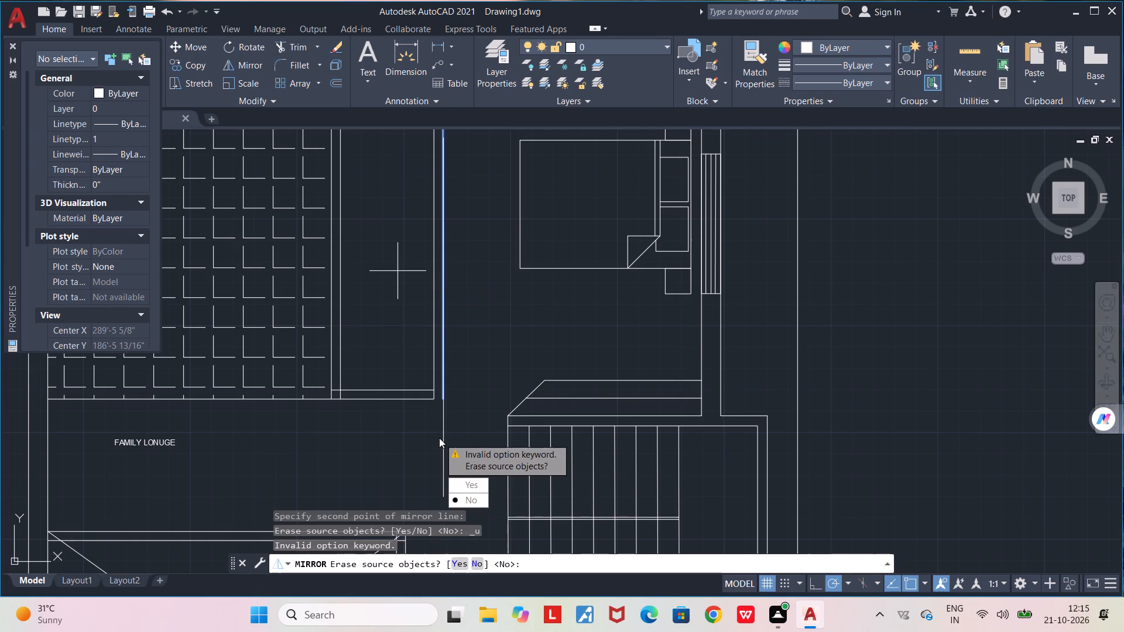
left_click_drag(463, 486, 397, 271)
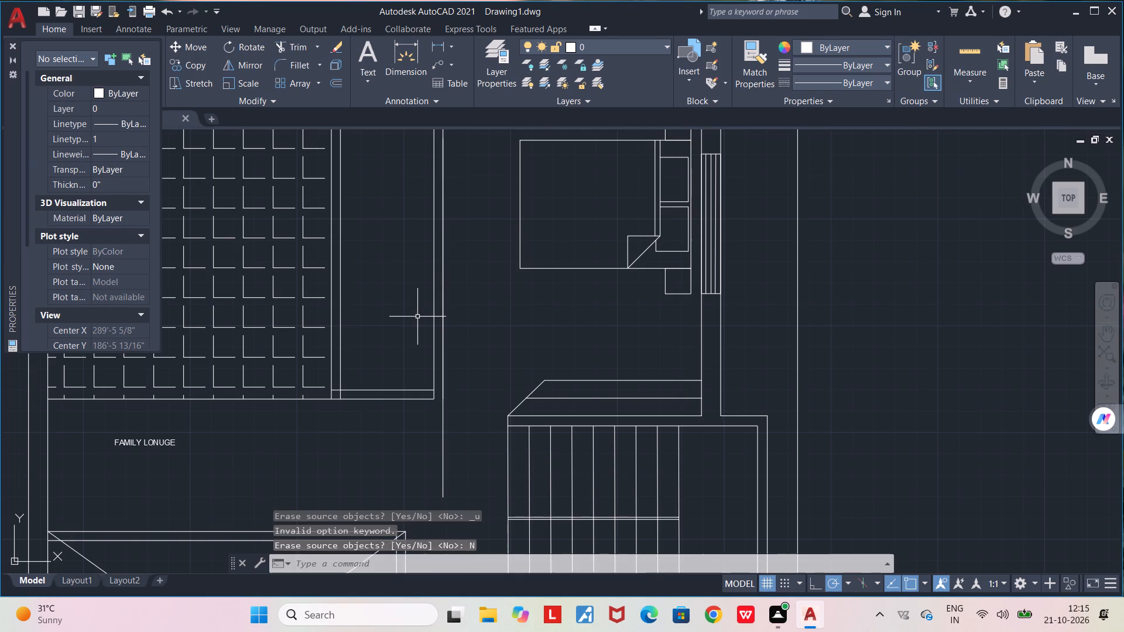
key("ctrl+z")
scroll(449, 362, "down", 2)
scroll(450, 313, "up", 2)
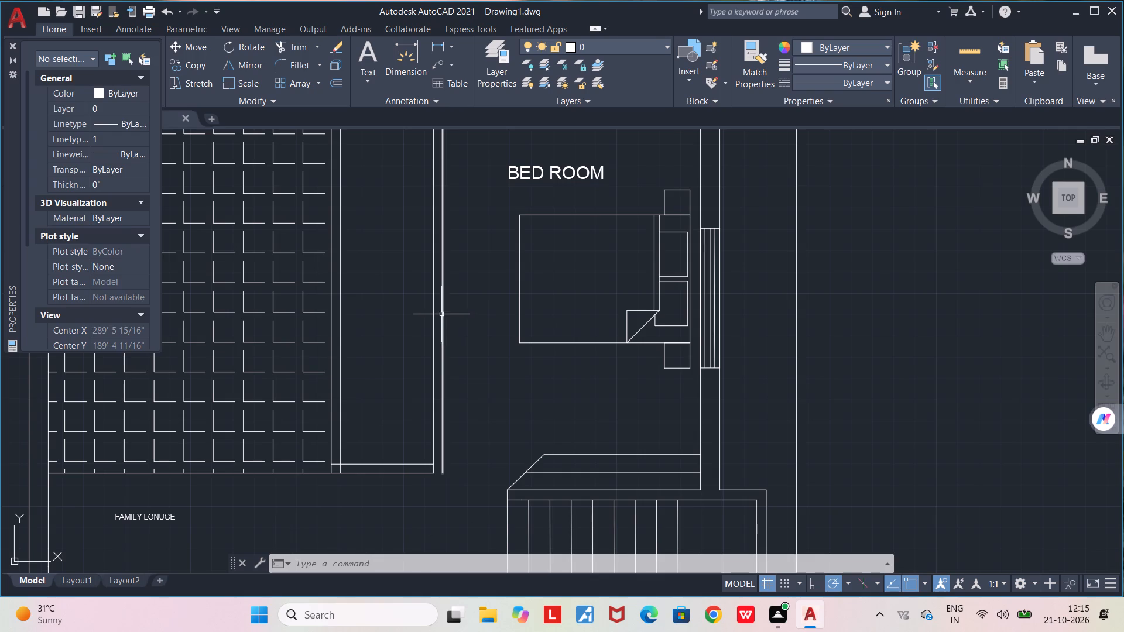
Delete the outer east line of the narrow room beside the north bedroom.
left_click(441, 314)
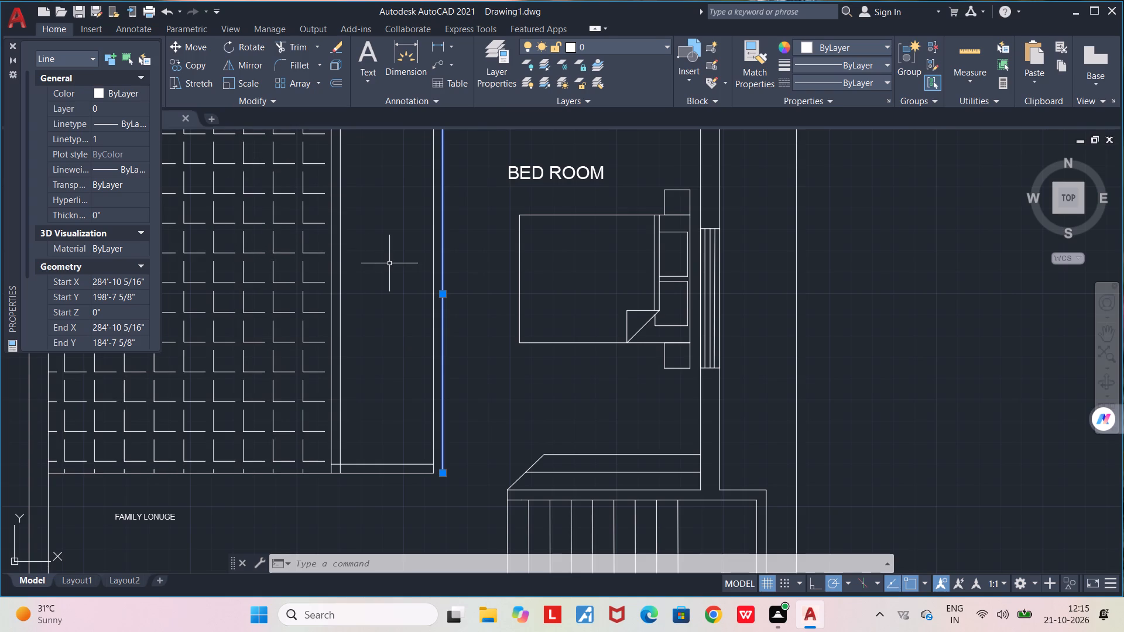
scroll(412, 315, "down", 2)
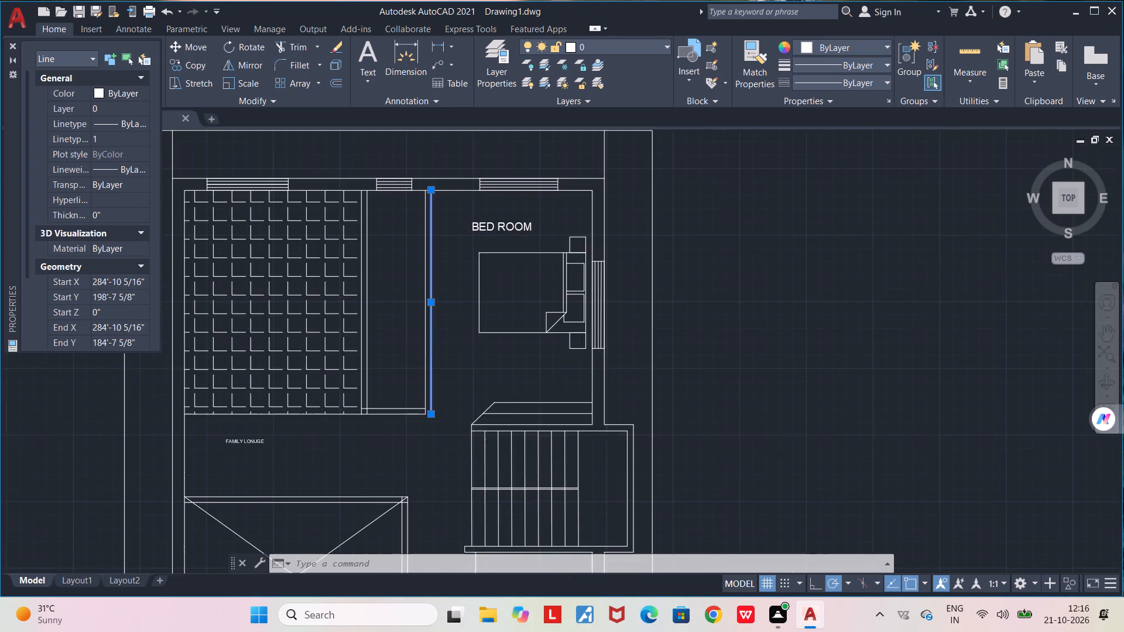
scroll(406, 315, "up", 2)
middle_click_drag(402, 325, 393, 363)
scroll(393, 363, "down", 2)
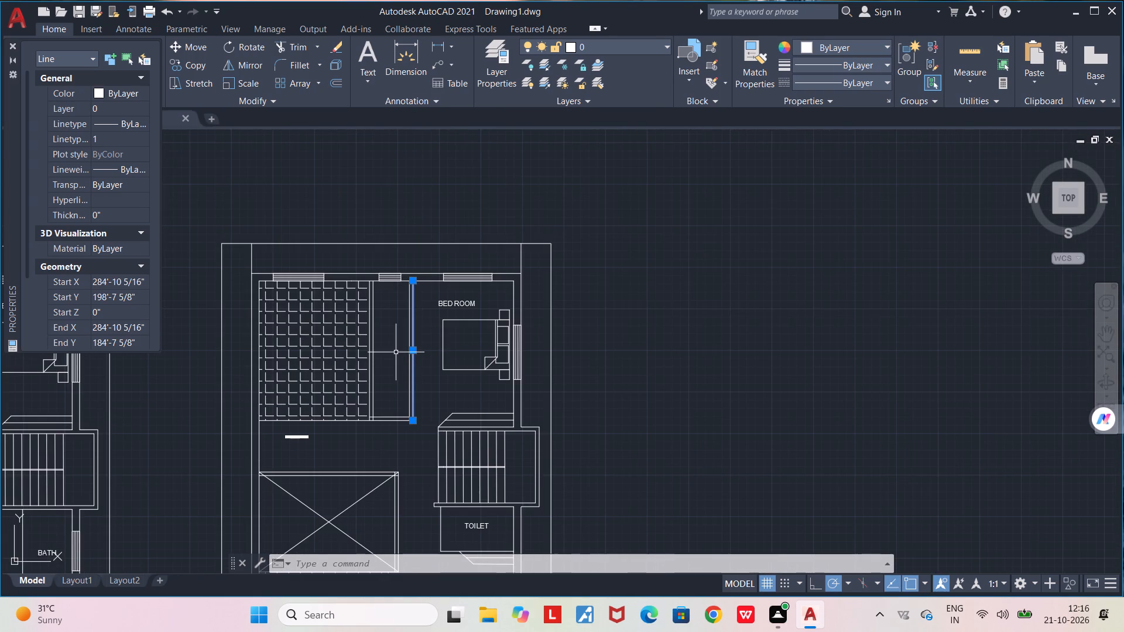
key("Delete")
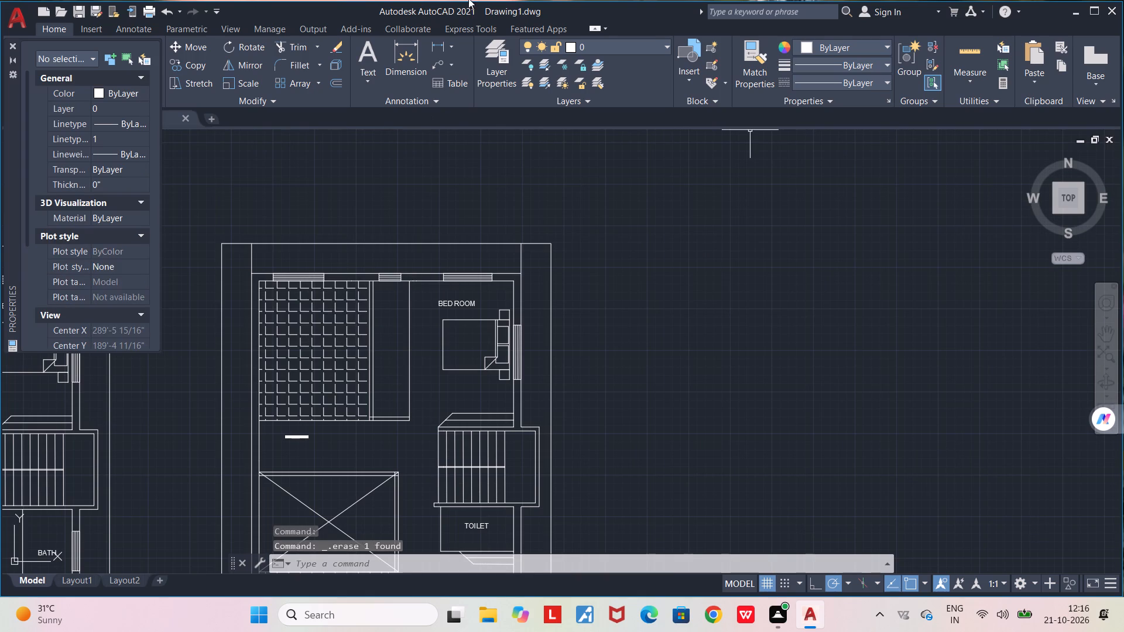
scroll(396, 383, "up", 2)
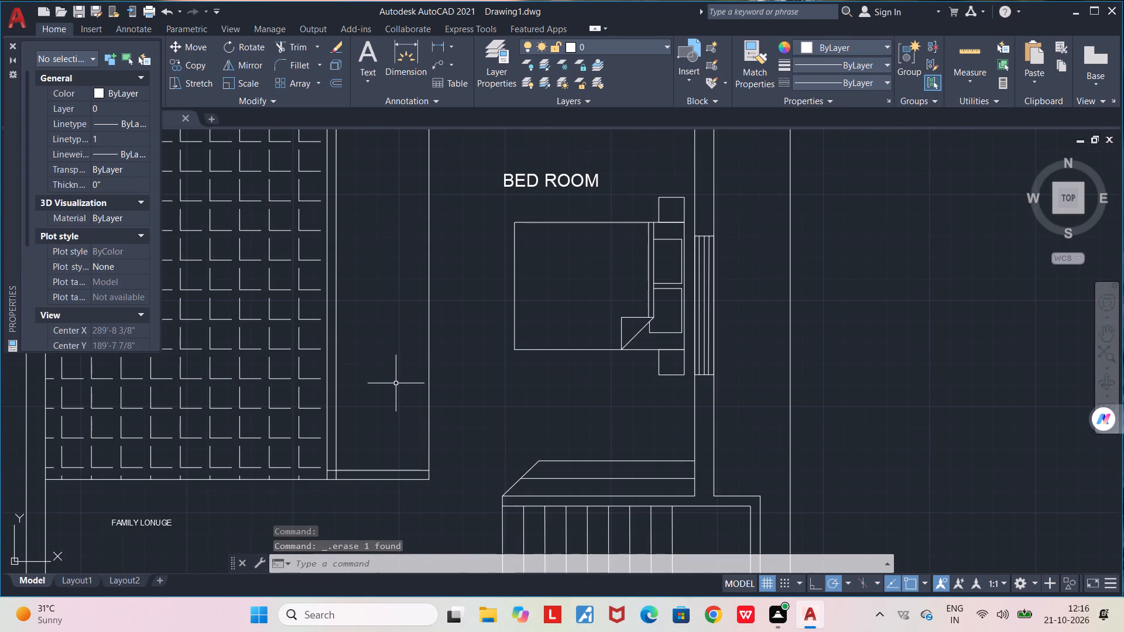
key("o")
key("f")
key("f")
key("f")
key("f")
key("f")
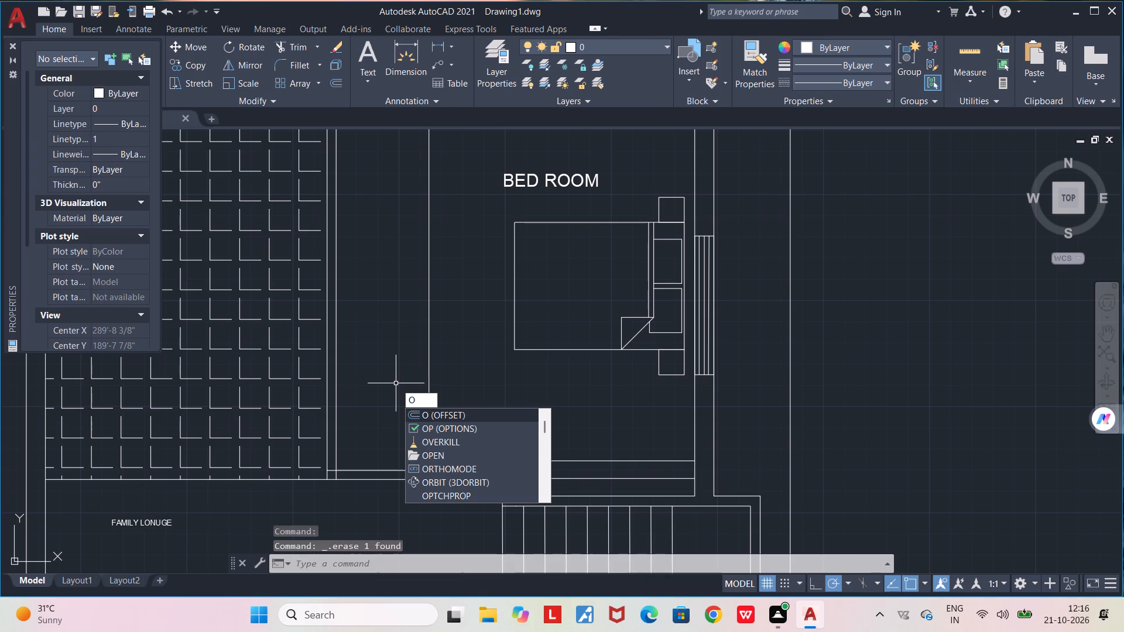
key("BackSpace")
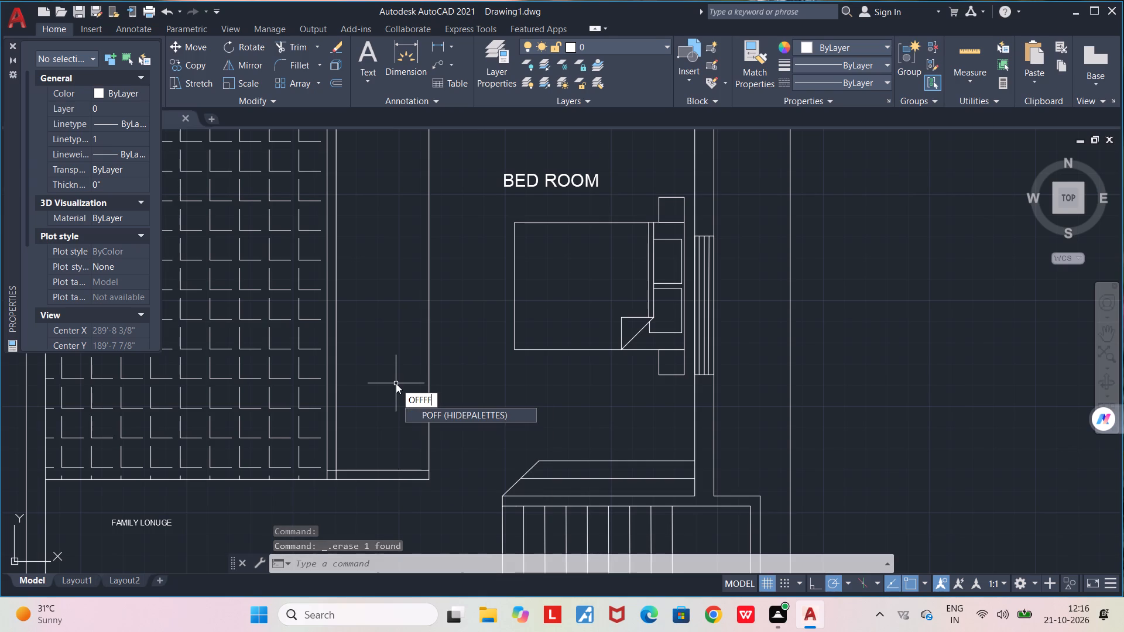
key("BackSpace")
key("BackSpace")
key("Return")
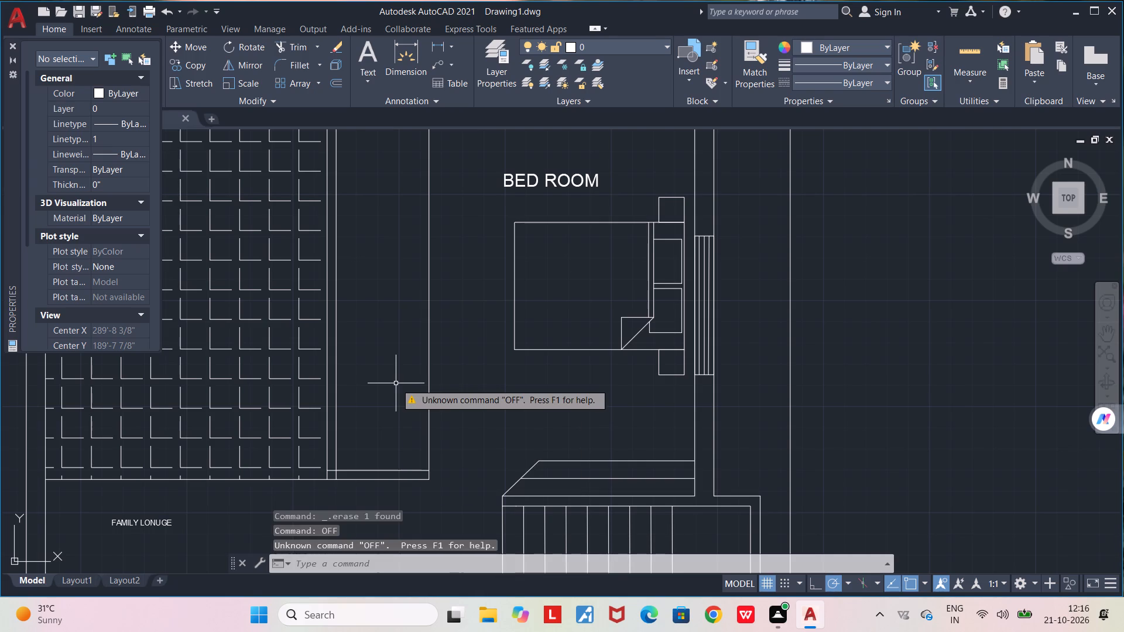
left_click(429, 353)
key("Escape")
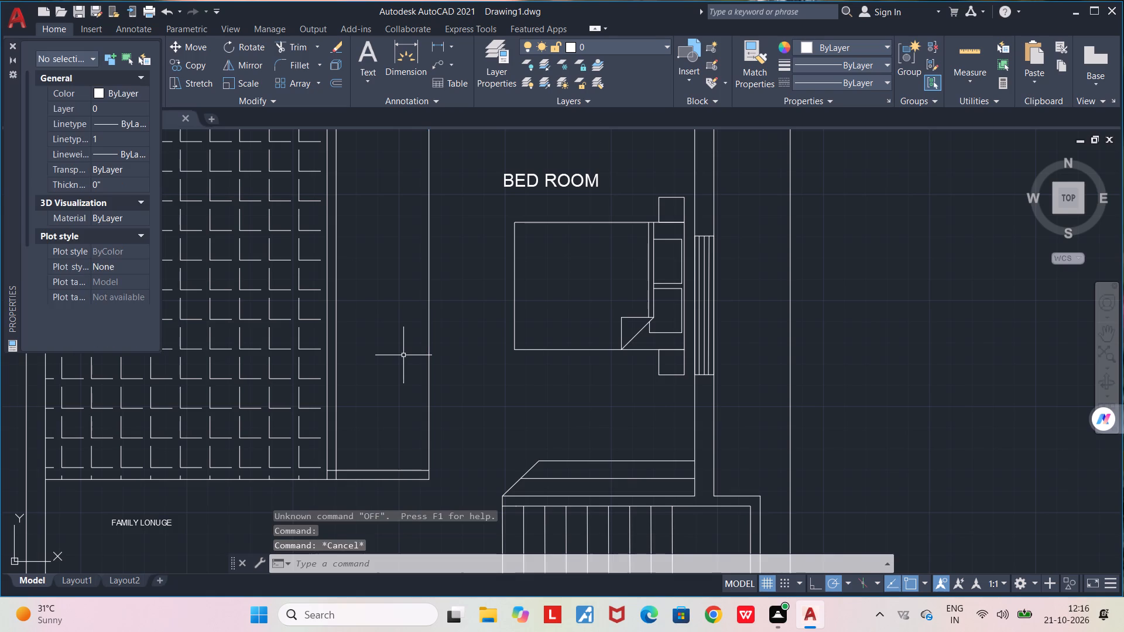
Offset the narrow room's remaining east line 4.5 inches westward into the room.
type("OFF")
key("Return")
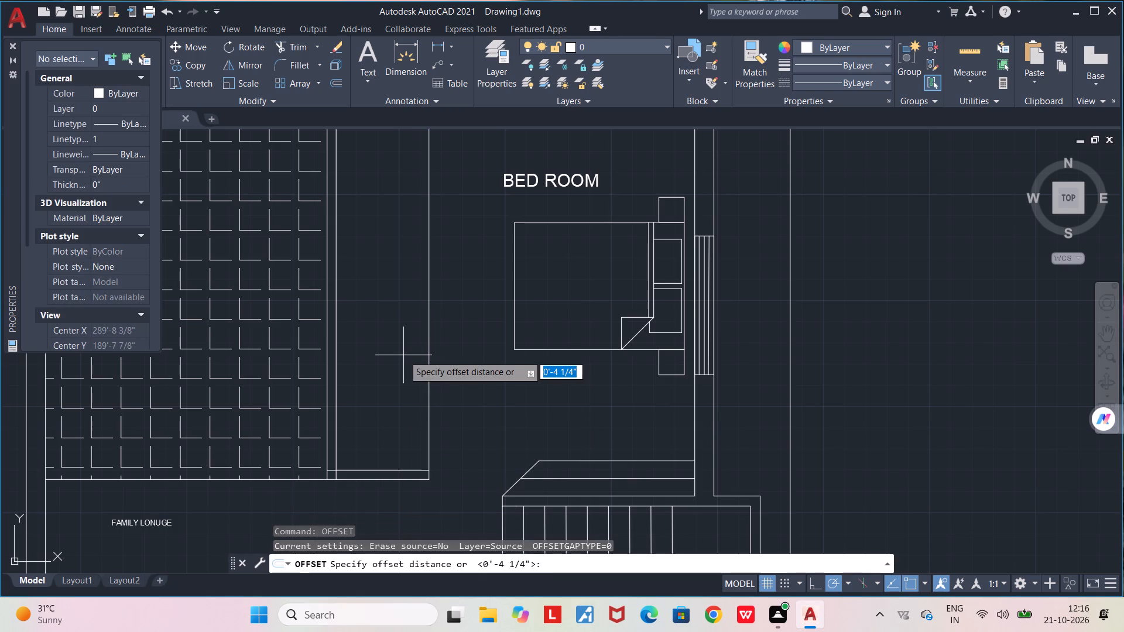
left_click(425, 338)
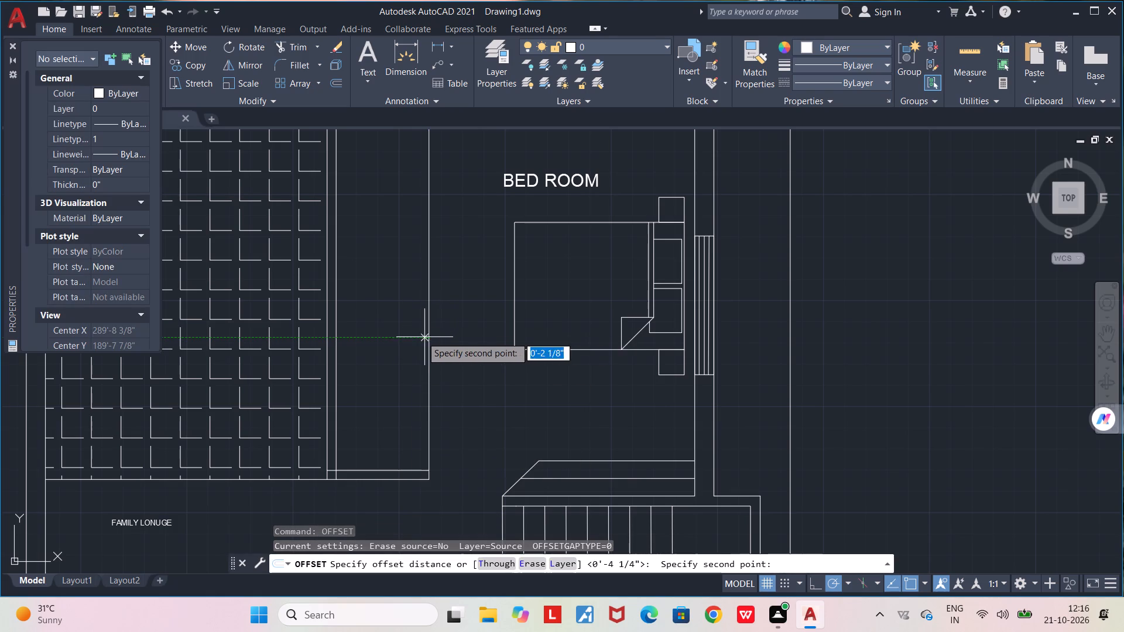
type("4.5\"")
key("Return")
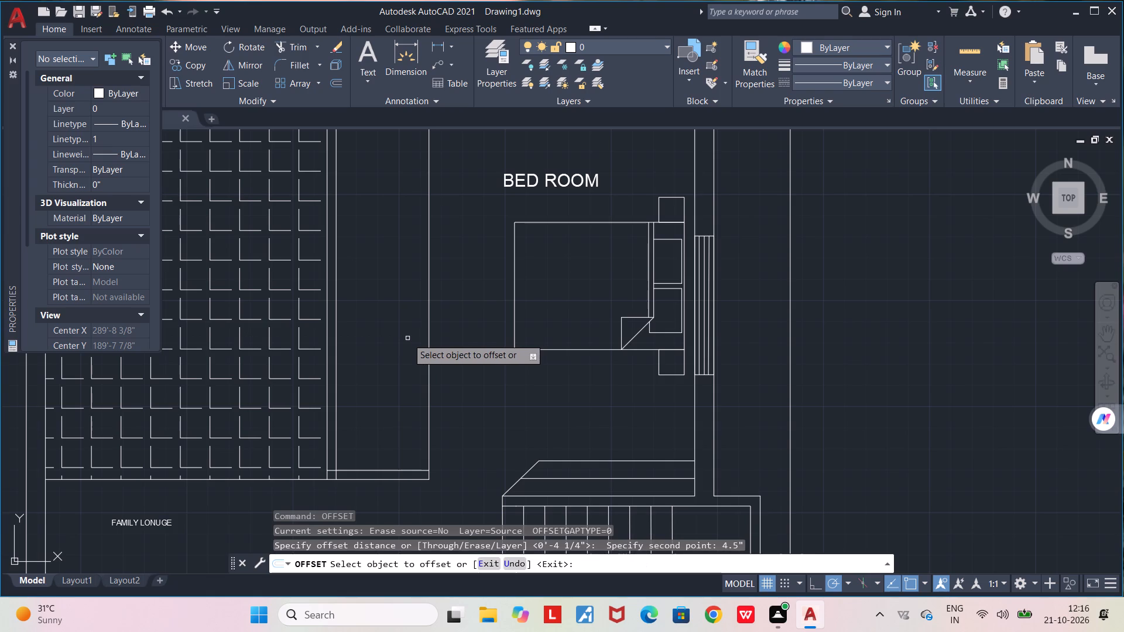
left_click(429, 341)
left_click(417, 342)
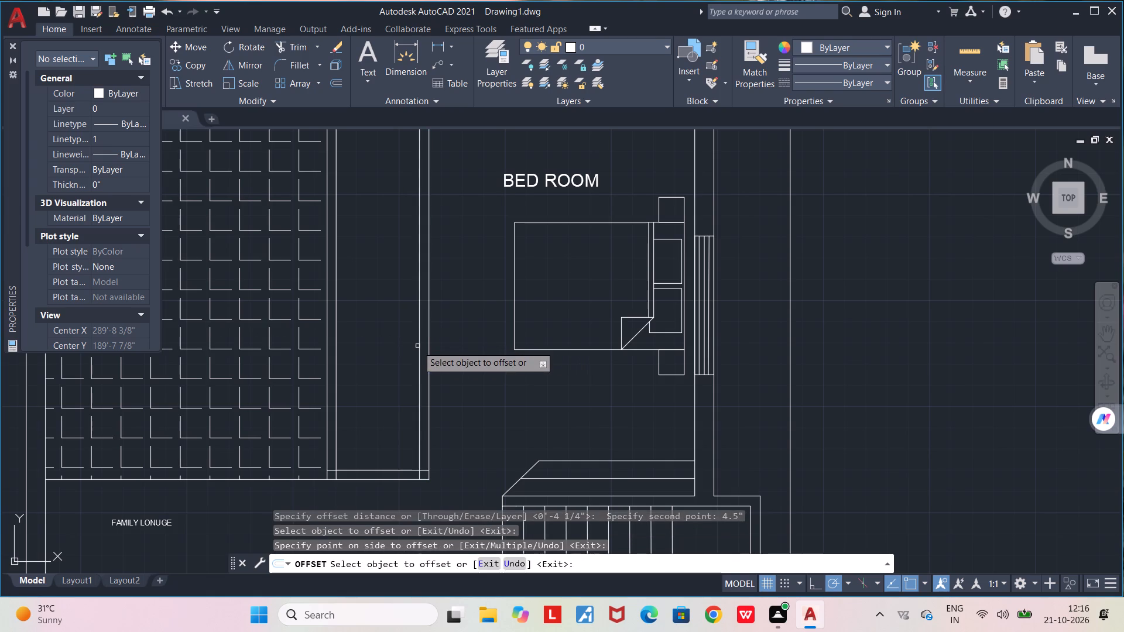
key("space")
Offset the toilet's west and south lines 4.5 inches inward, reusing the same offset distance.
key("space")
key("space")
scroll(454, 344, "down", 2)
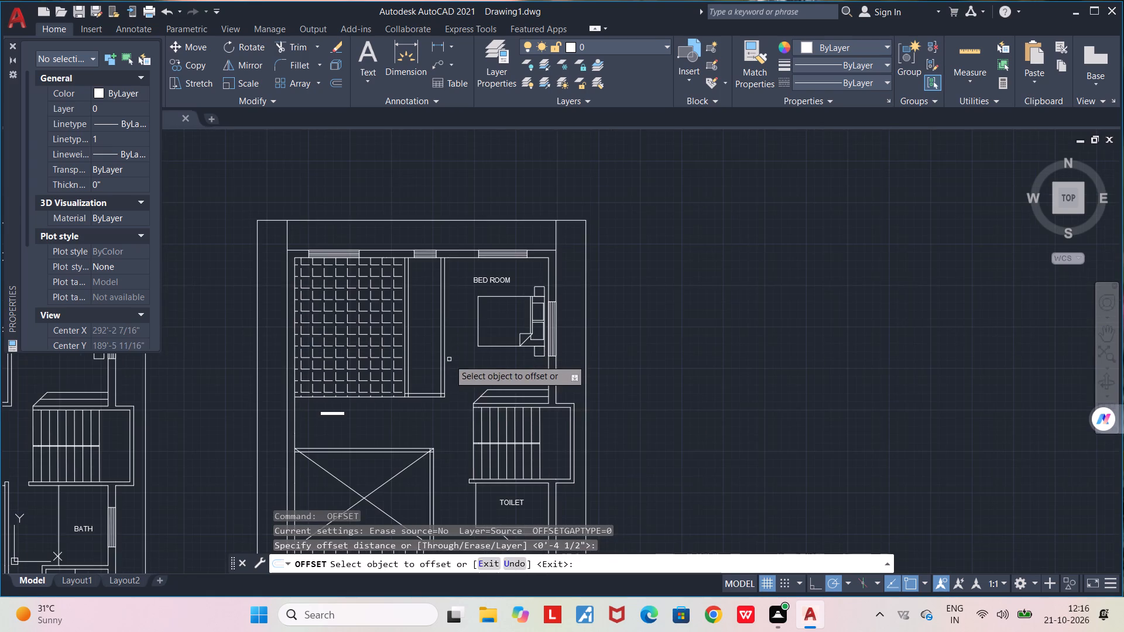
middle_click_drag(460, 394, 459, 233)
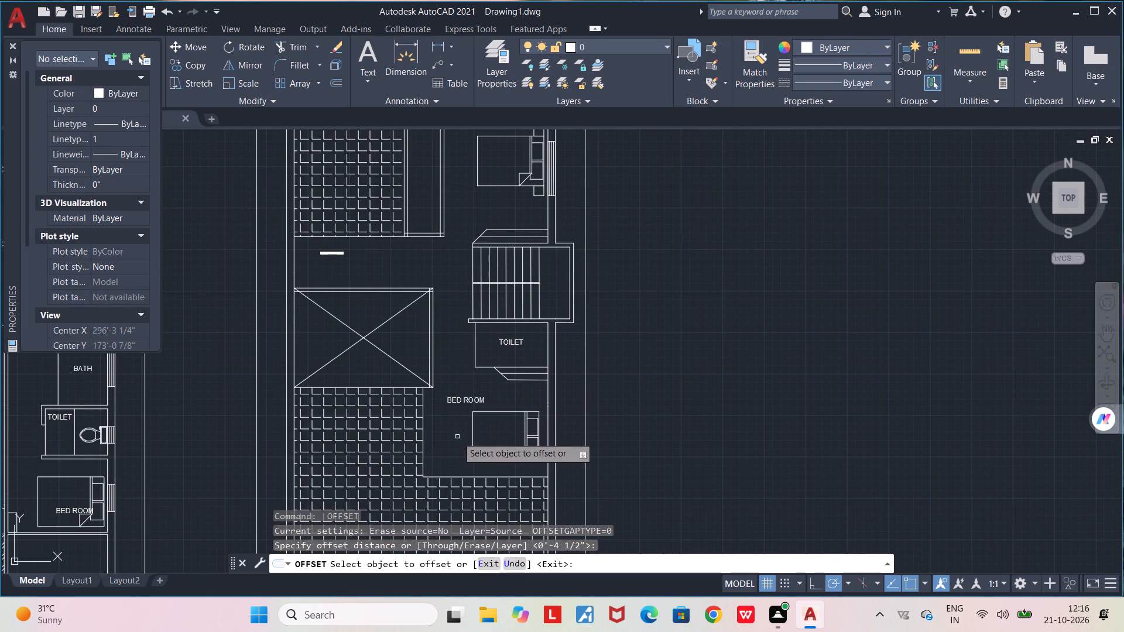
scroll(498, 366, "up", 2)
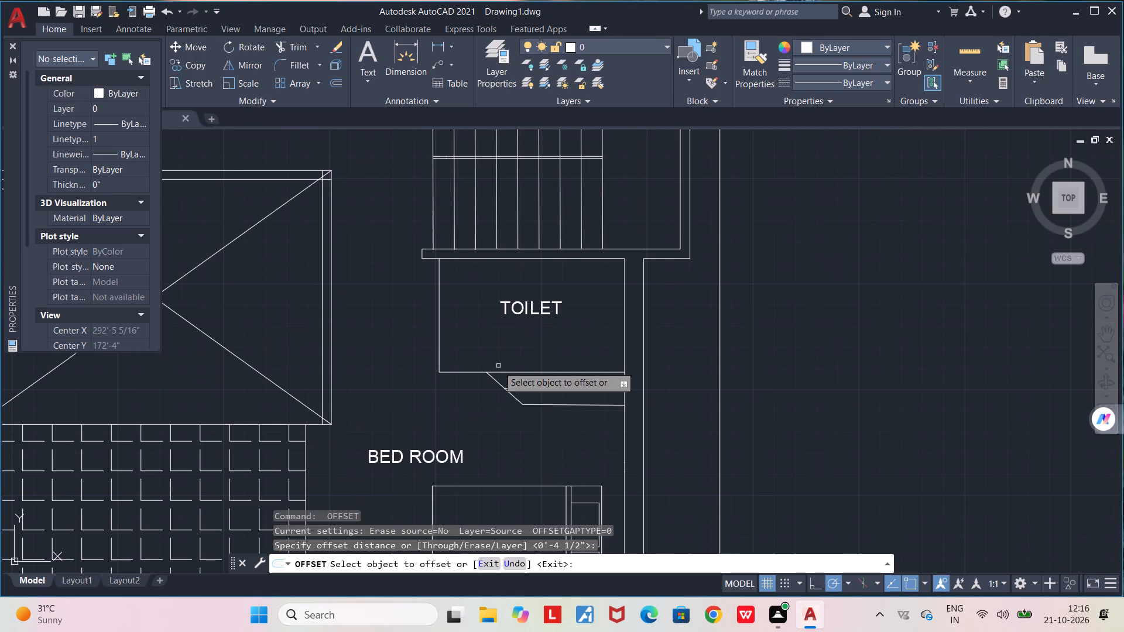
scroll(498, 366, "up", 1)
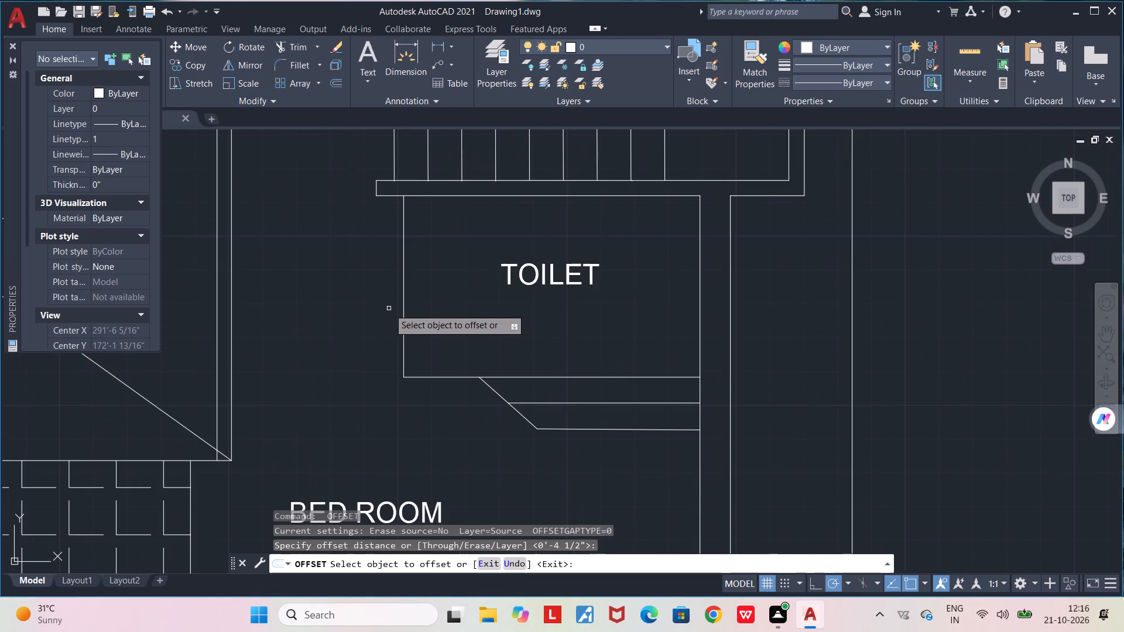
left_click(402, 318)
left_click(427, 320)
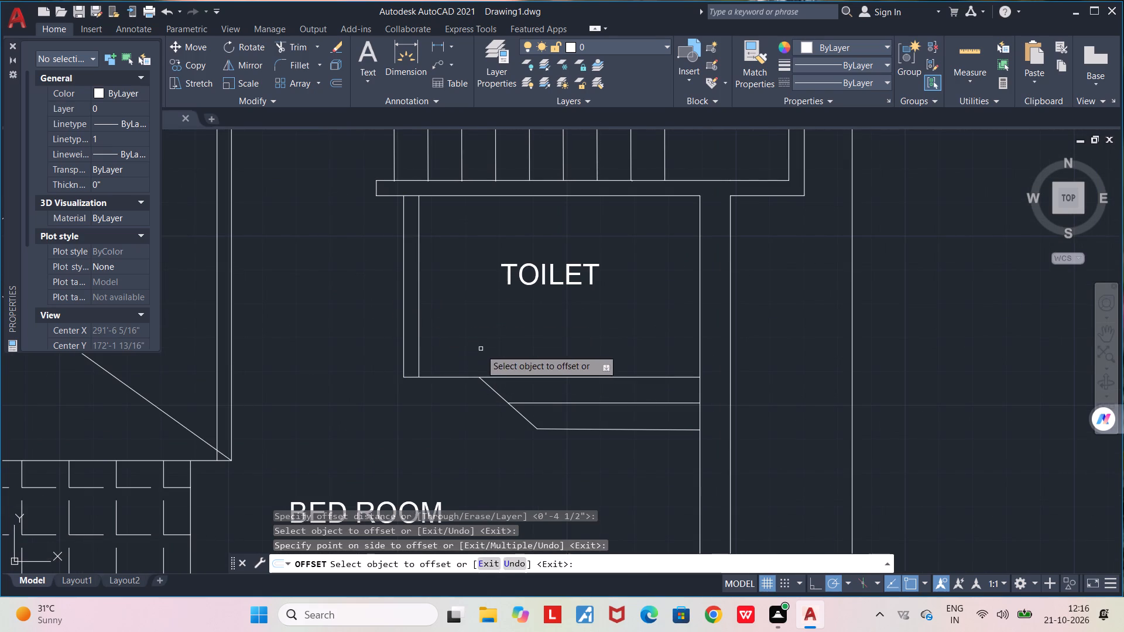
left_click(482, 375)
left_click(482, 361)
Offset the south bedroom's west and south boundary lines 4.5 inches into the room.
scroll(482, 341, "down", 3)
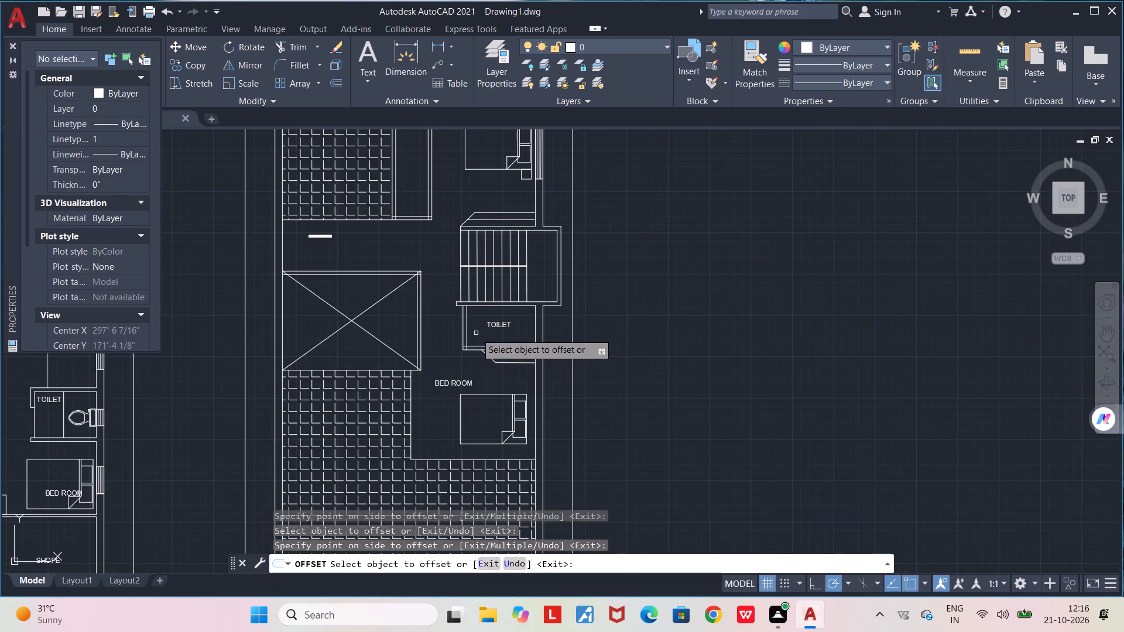
middle_click_drag(476, 333, 397, 272)
scroll(391, 419, "down", 2)
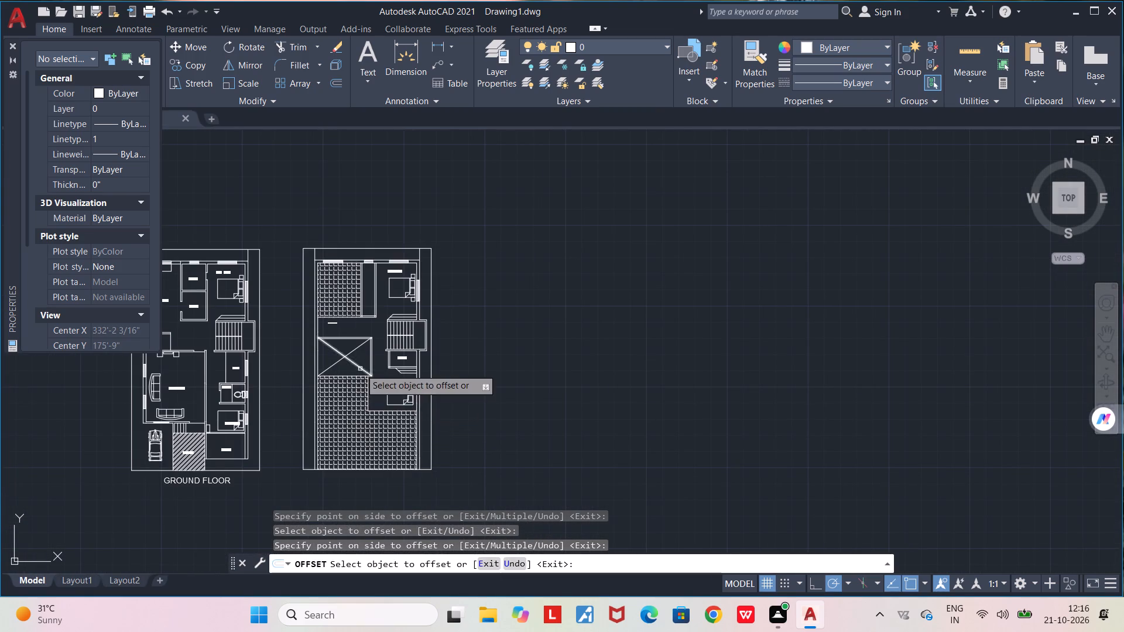
scroll(376, 420, "up", 4)
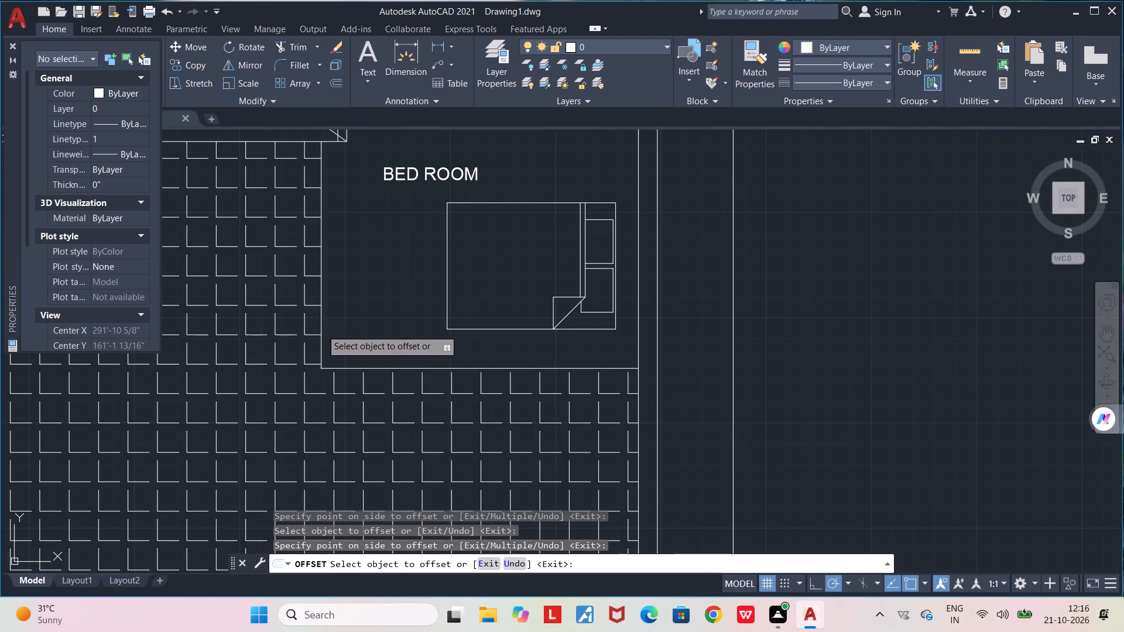
left_click(321, 329)
left_click(334, 333)
left_click(351, 366)
left_click(351, 341)
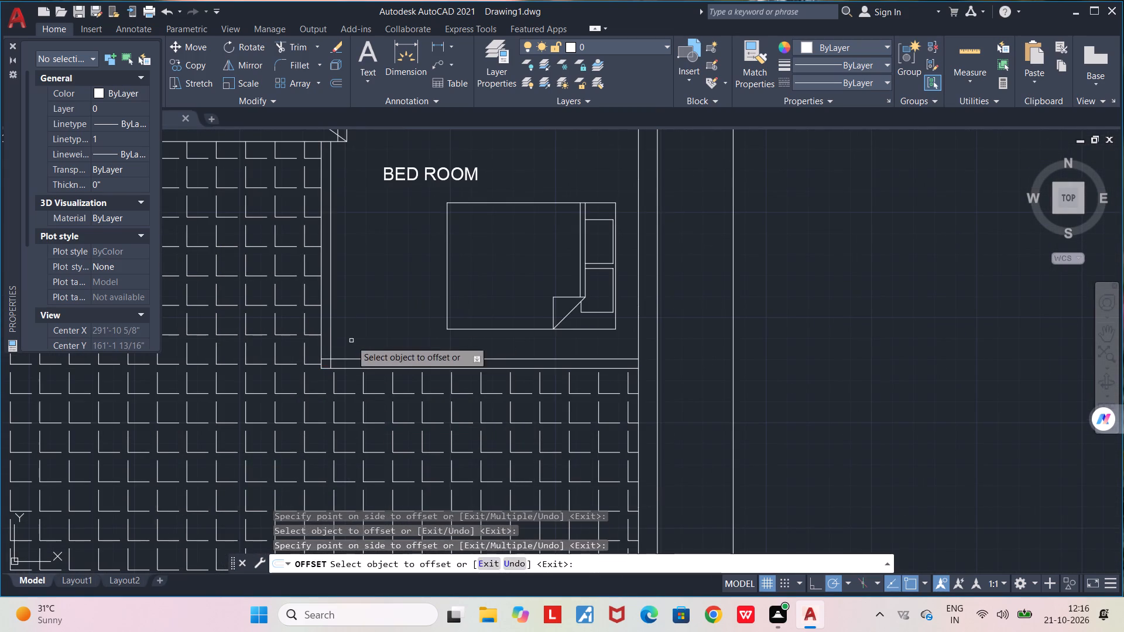
Offset the crossed rectangle's south edge 4.5 inches inward and finish the Offset command.
middle_click_drag(354, 296, 383, 360)
scroll(383, 363, "down", 3)
scroll(341, 321, "up", 3)
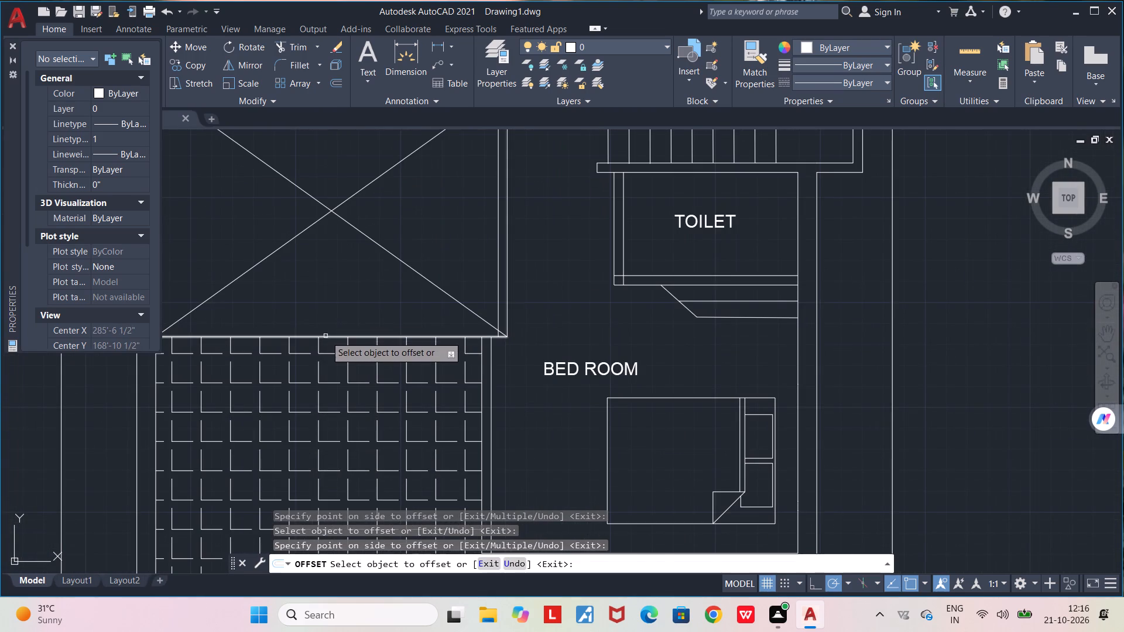
left_click(325, 336)
left_click(329, 314)
middle_click_drag(339, 299, 372, 396)
scroll(372, 399, "down", 2)
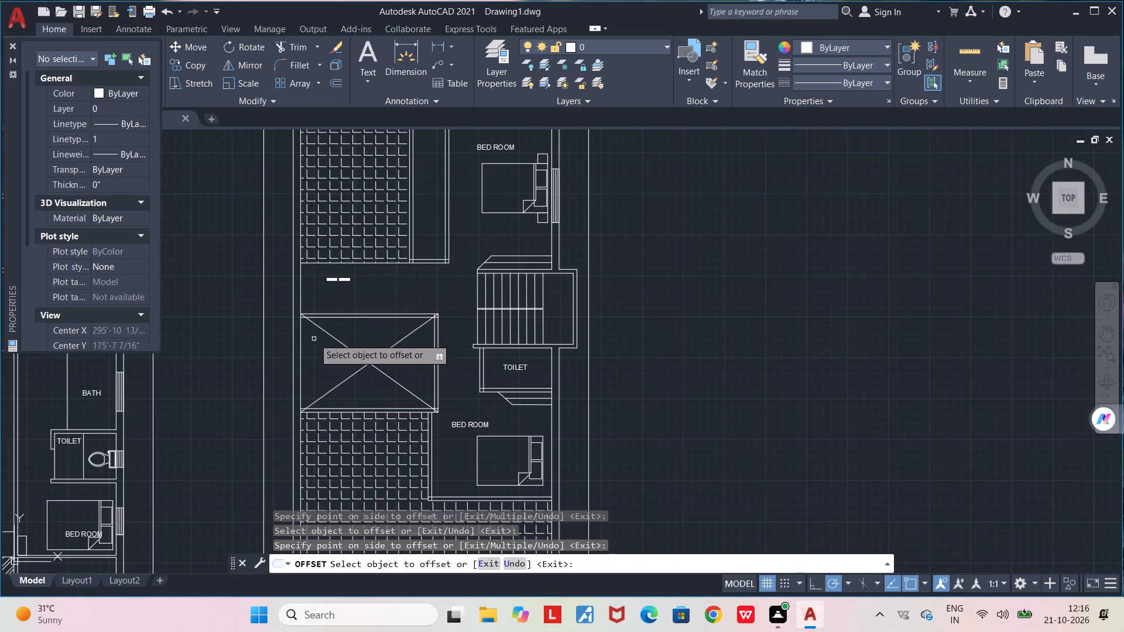
middle_click_drag(408, 365, 410, 380)
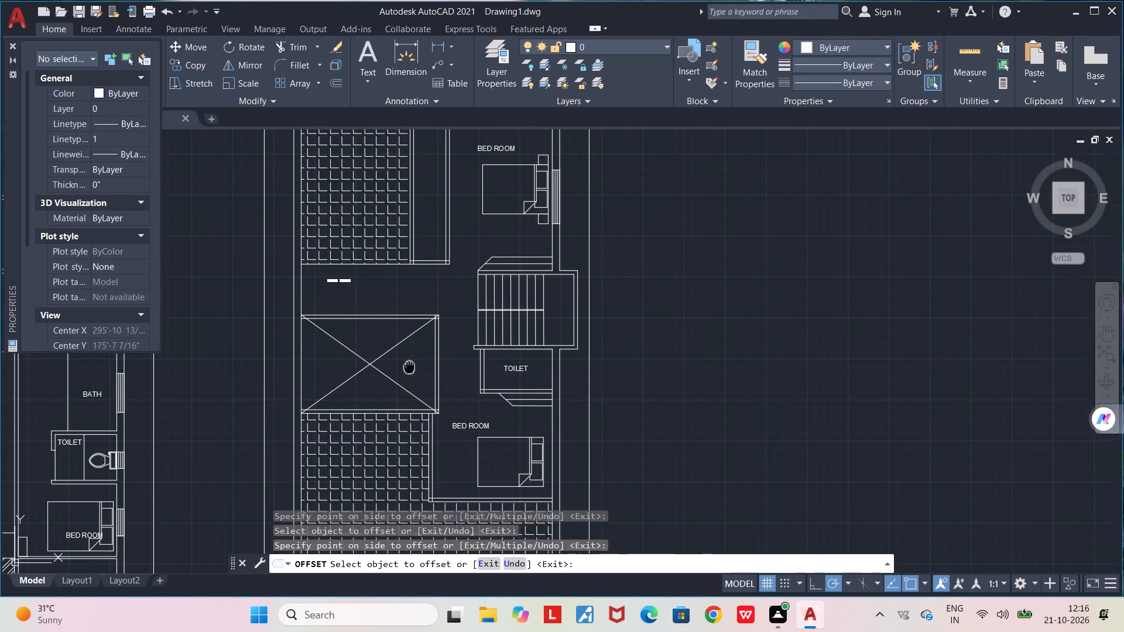
middle_click_drag(410, 380, 364, 458)
scroll(364, 458, "down", 1)
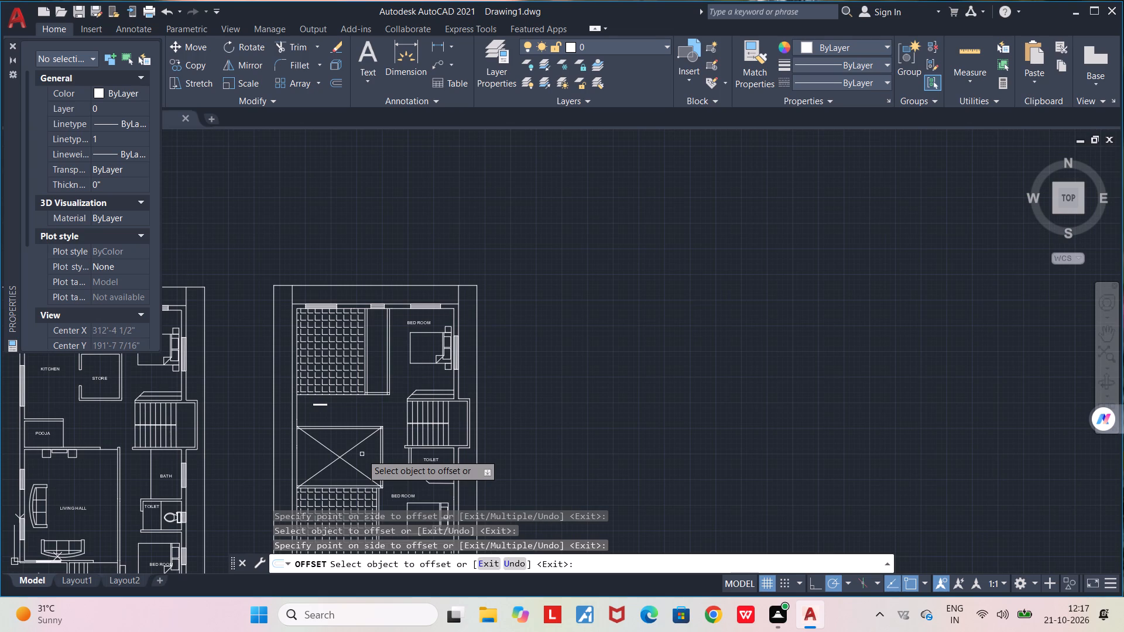
middle_click_drag(362, 458, 401, 346)
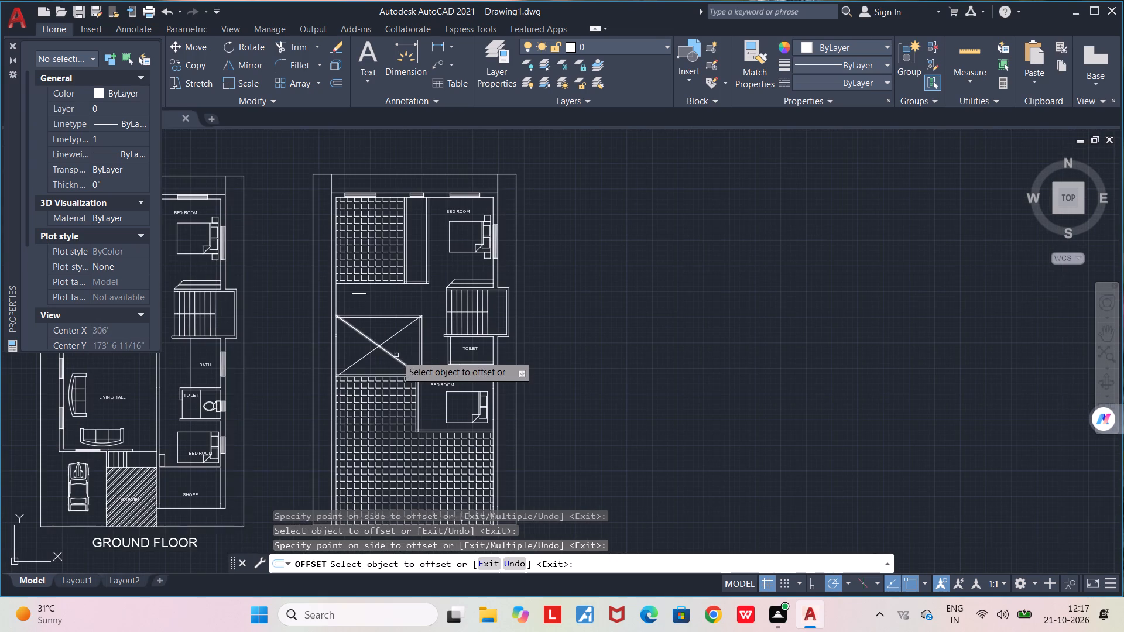
key("space")
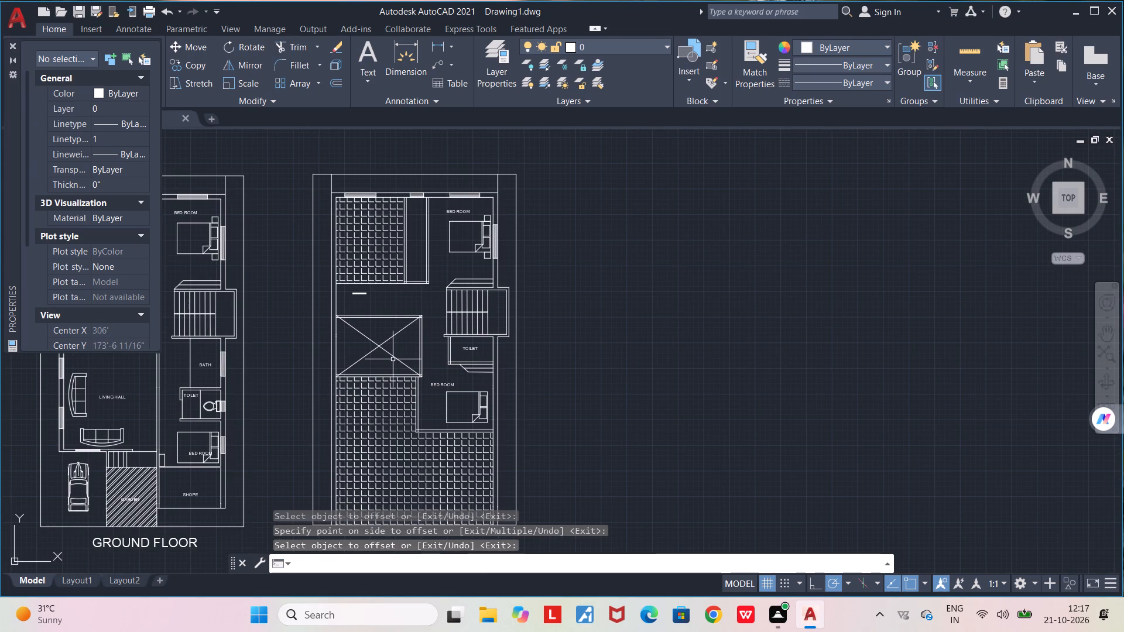
key("Escape")
Draw a horizontal line from the narrow room's inner west wall line eastward across the room, past its east wall.
scroll(413, 232, "up", 2)
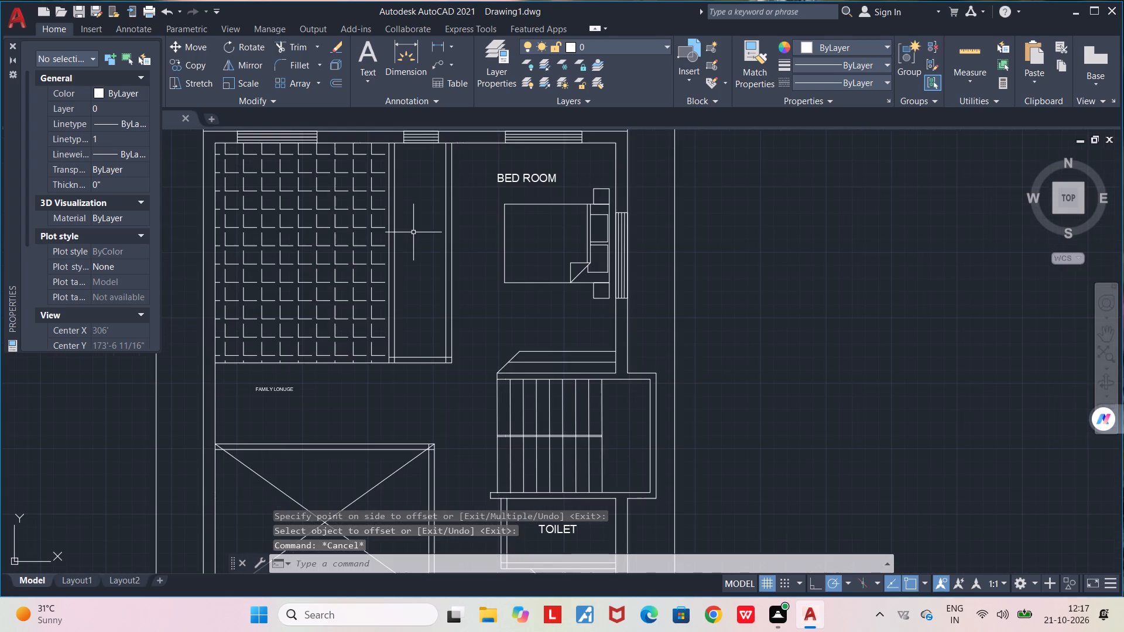
middle_click_drag(410, 277, 394, 407)
scroll(391, 397, "up", 1)
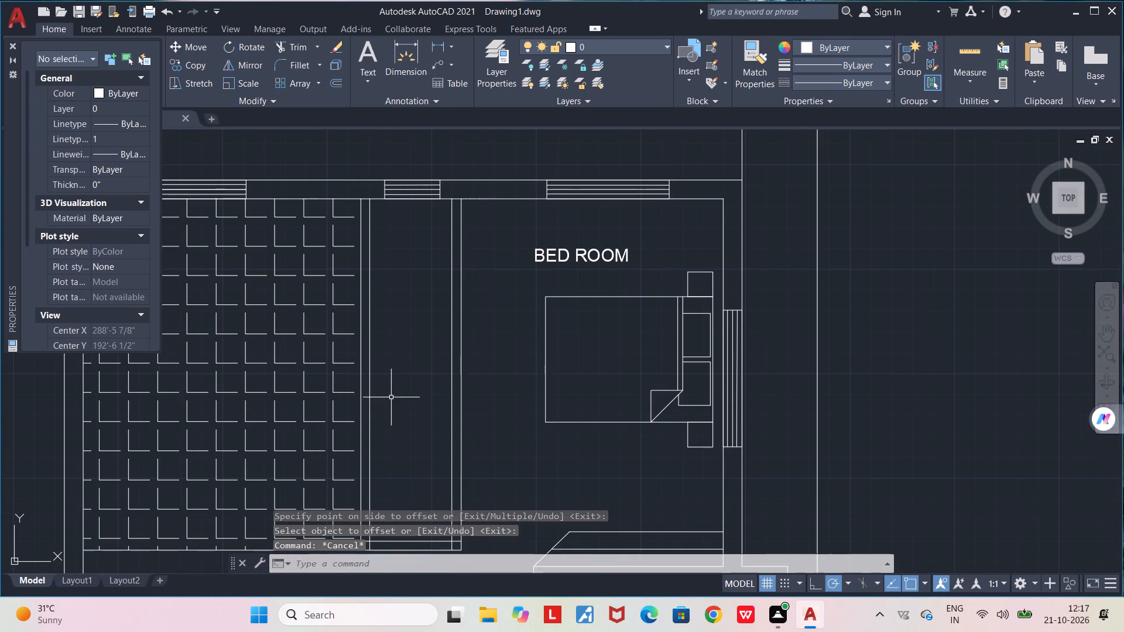
key("l")
key("Return")
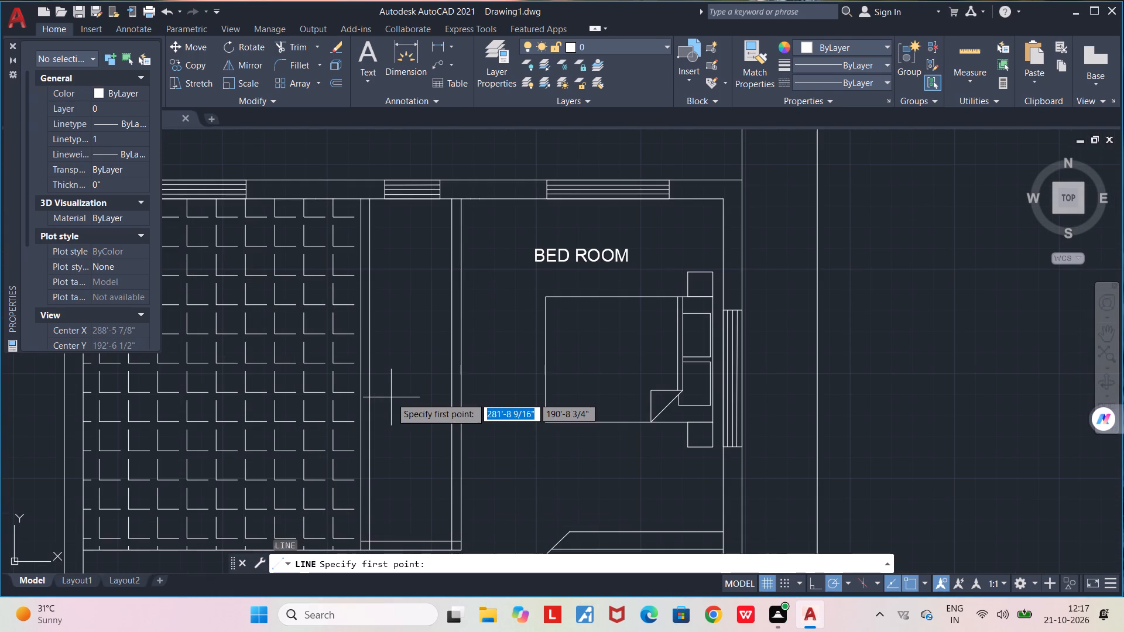
left_click(370, 420)
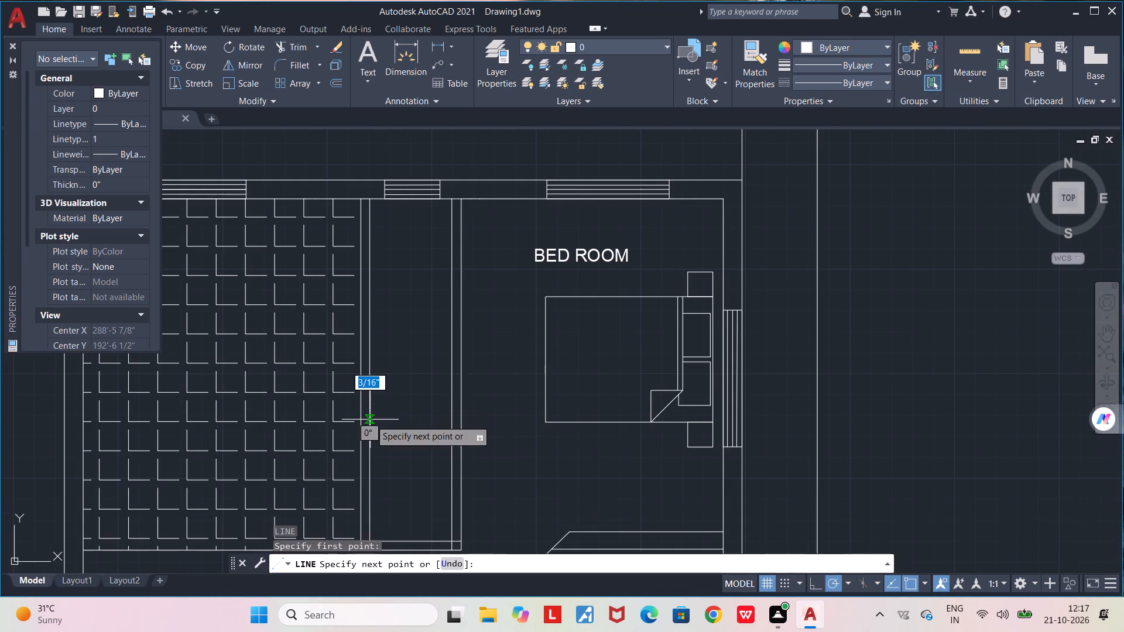
left_click(501, 420)
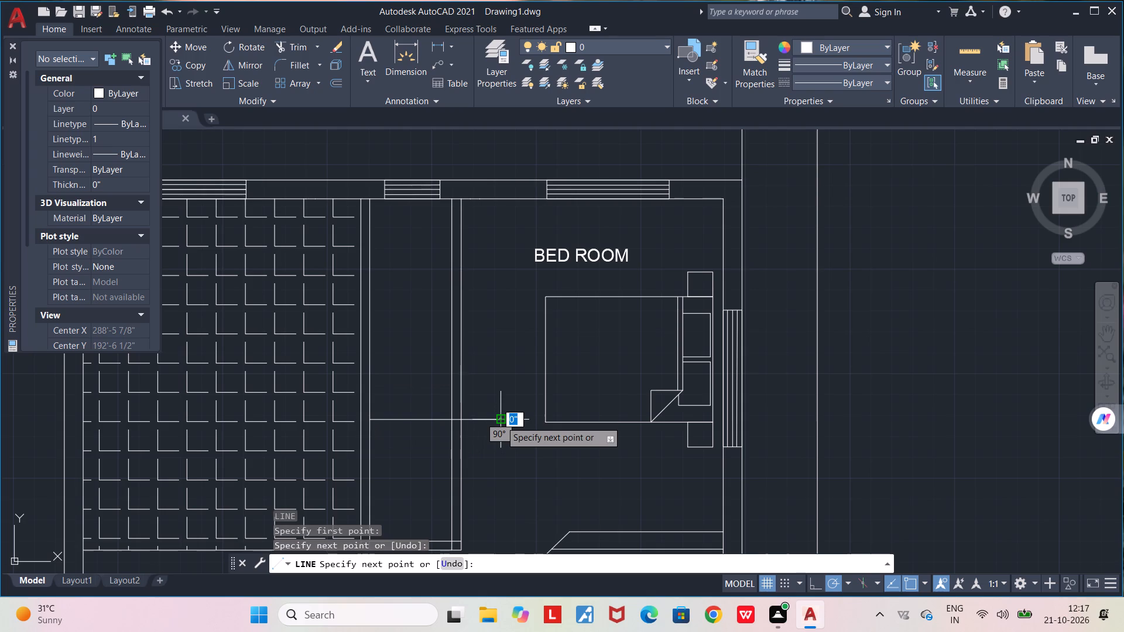
key("space")
Trim the narrow room's new horizontal line back to the inner east wall line and finish the Trim command.
type("TR")
key("Return")
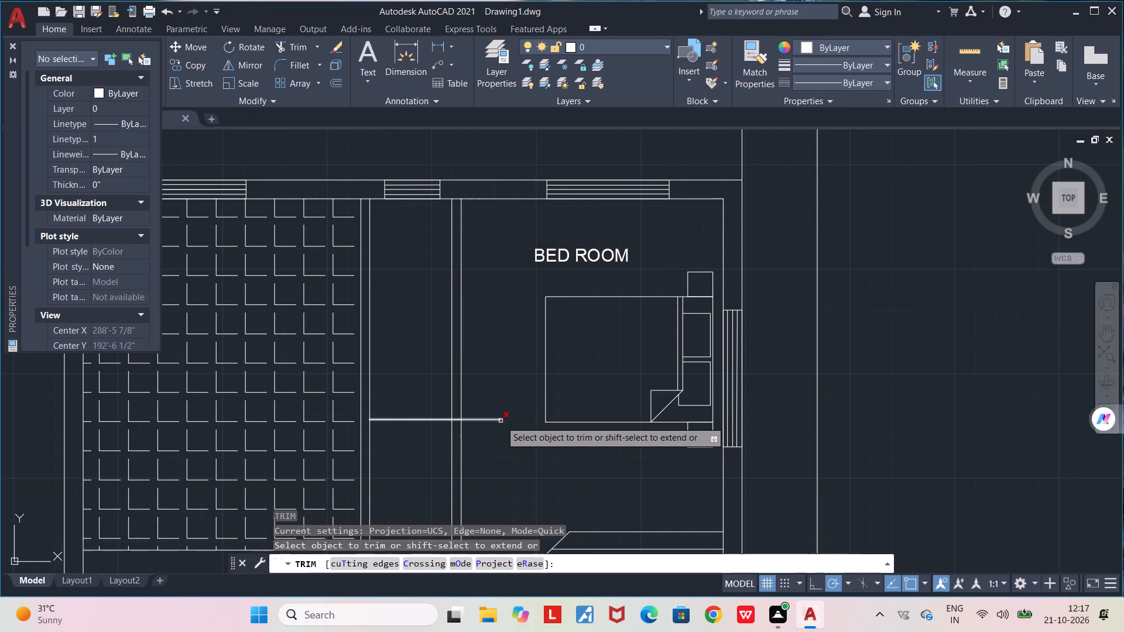
left_click(498, 420)
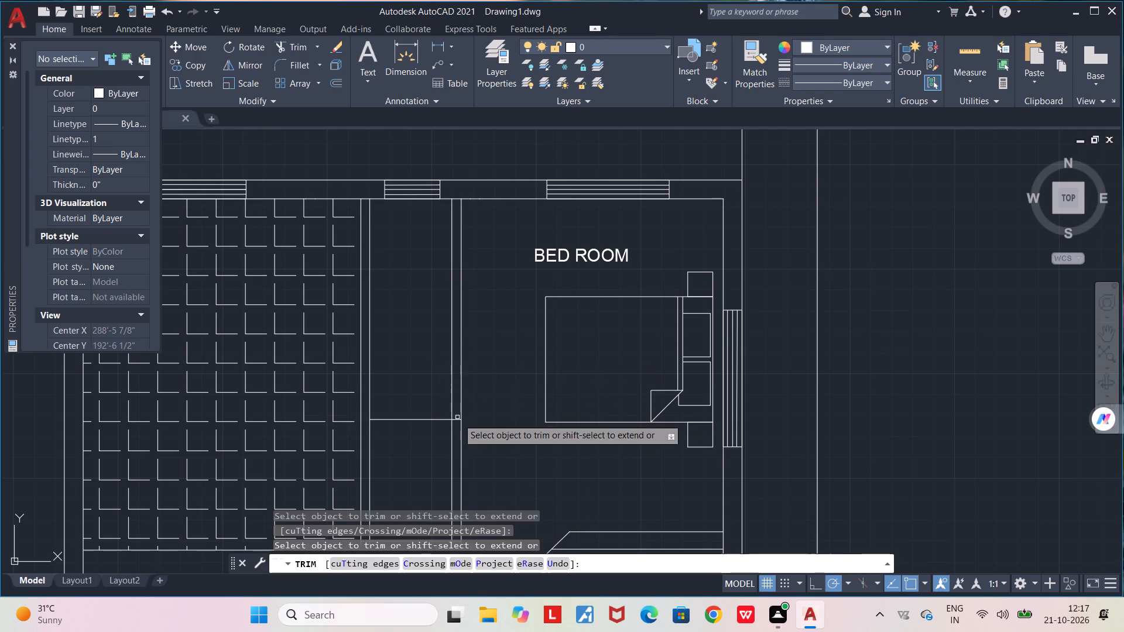
scroll(458, 424, "up", 3)
left_click(450, 407)
scroll(450, 407, "down", 5)
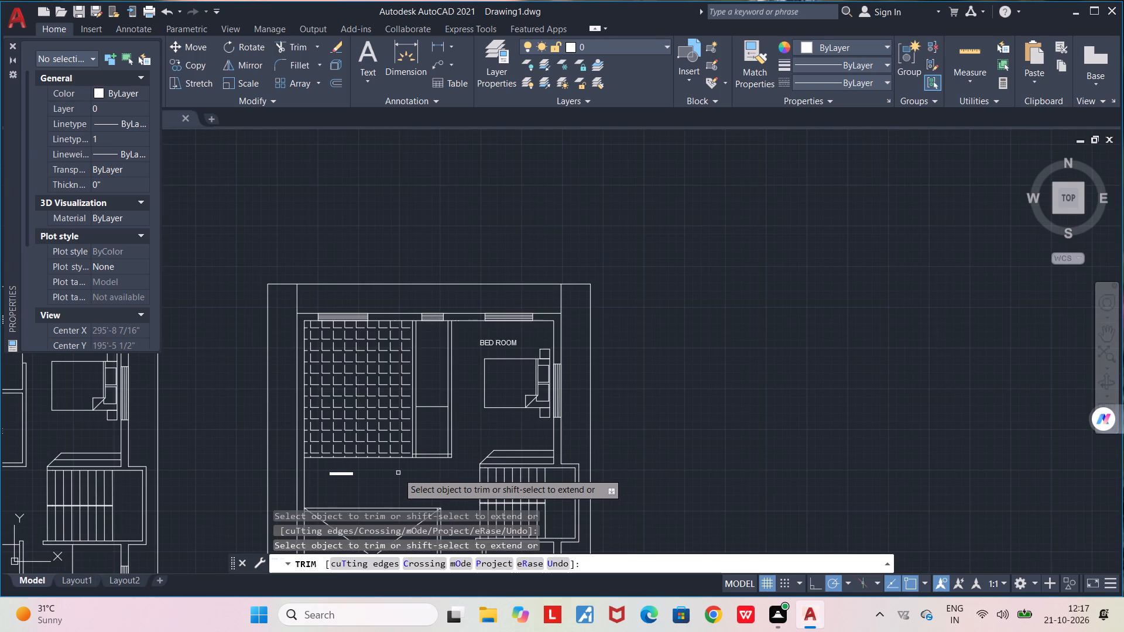
key("space")
Trim the overlapping inner wall line ends at the narrow room's south-west and south-east corners.
scroll(398, 473, "down", 2)
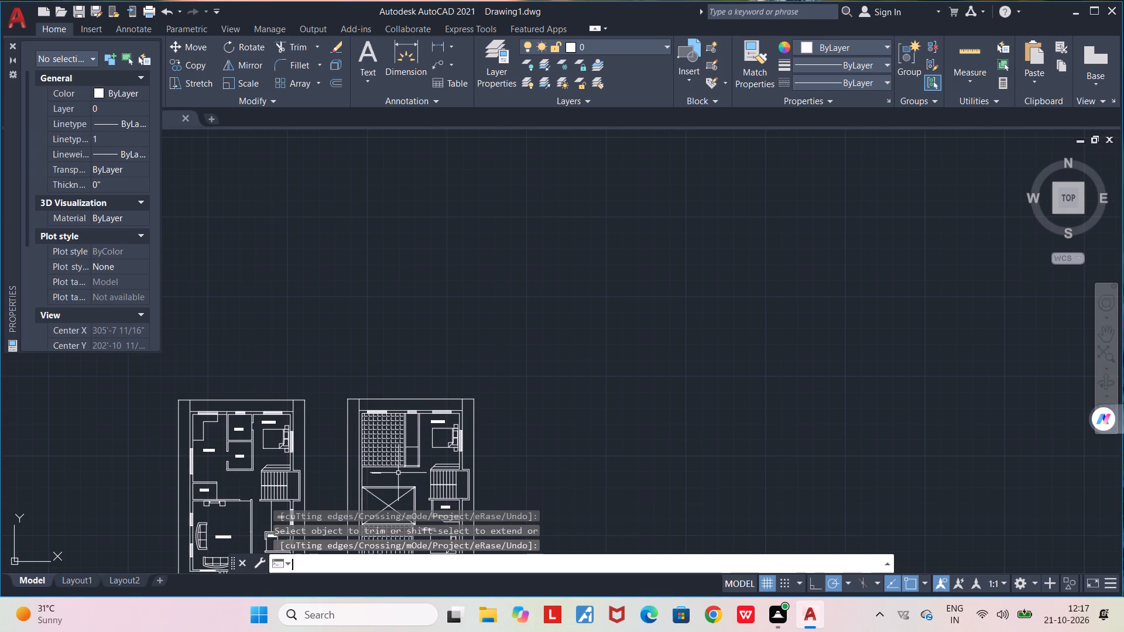
scroll(398, 473, "up", 3)
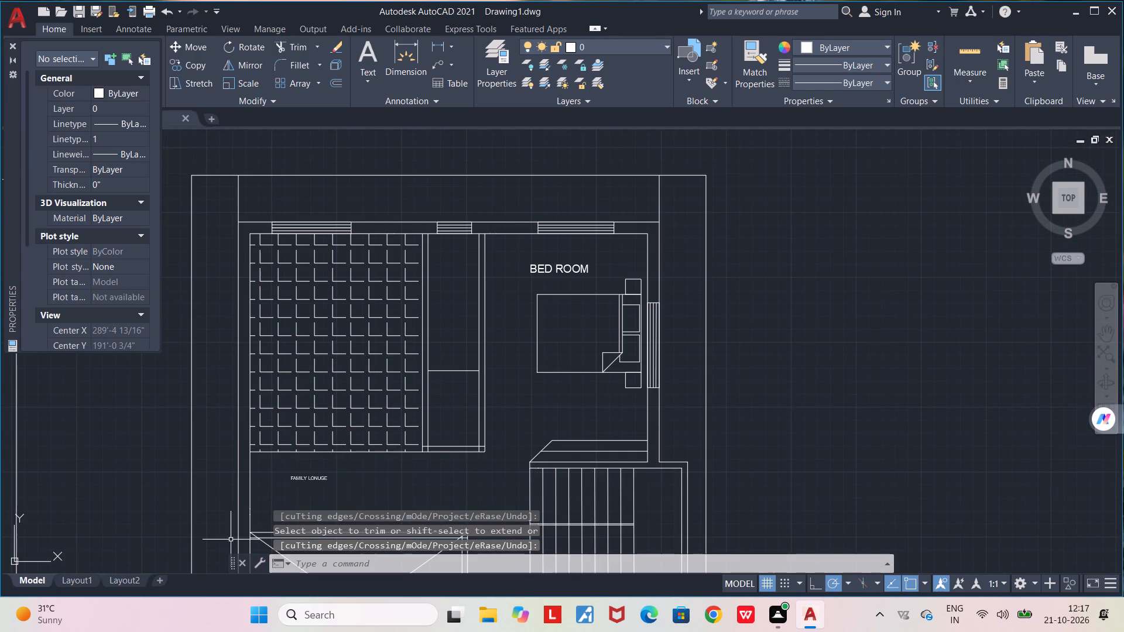
scroll(454, 407, "up", 3)
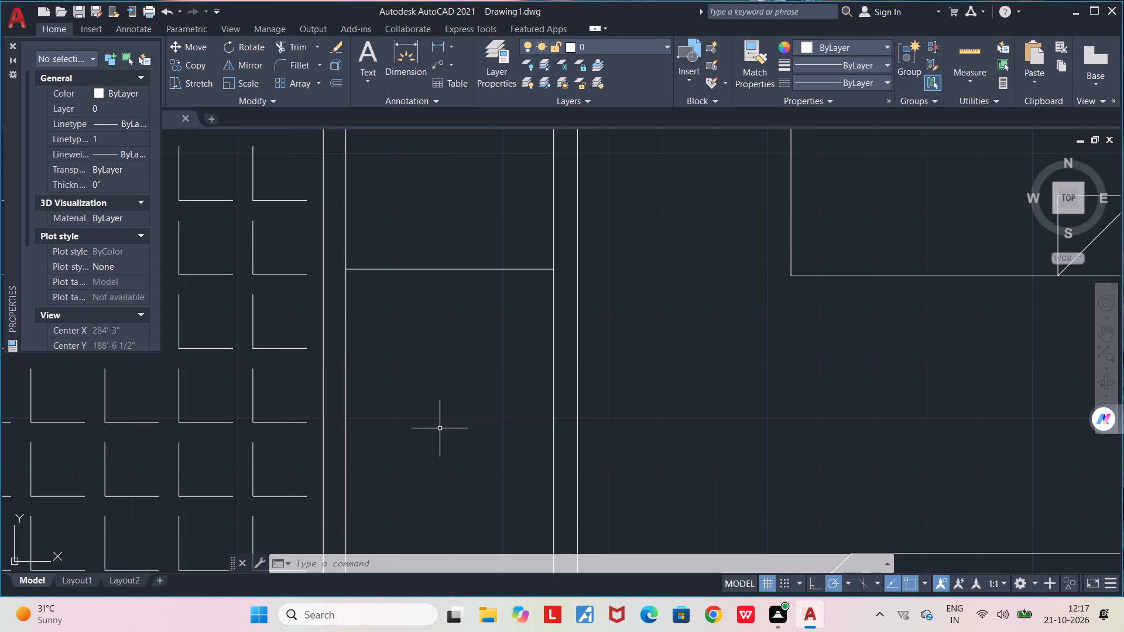
scroll(417, 424, "down", 2)
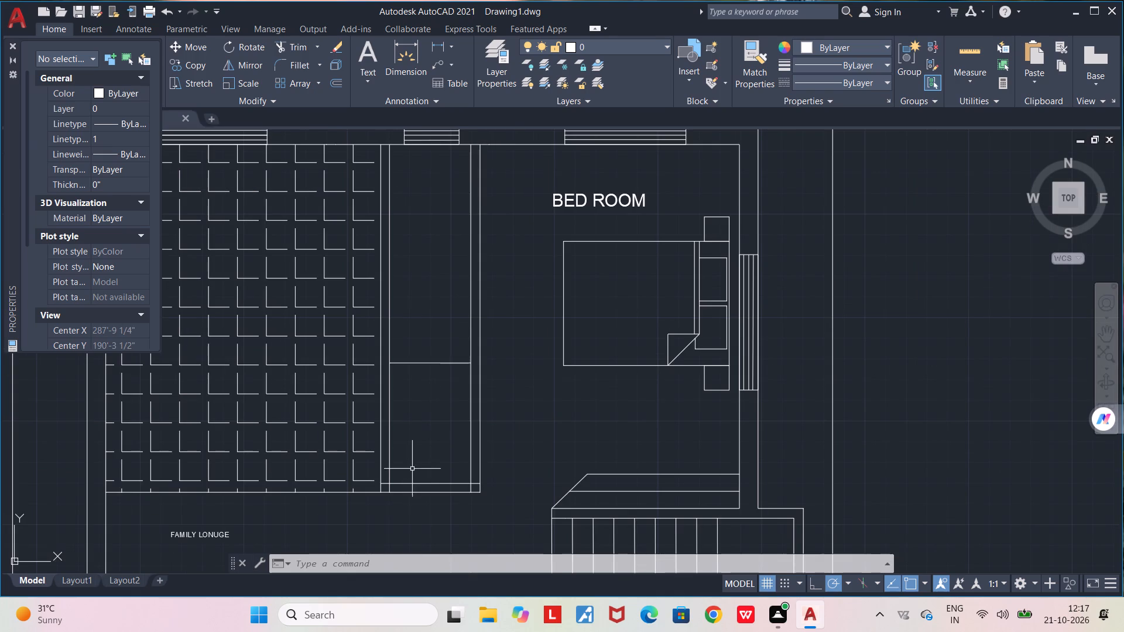
scroll(399, 489, "up", 2)
type("TR")
key("Return")
scroll(396, 490, "up", 2)
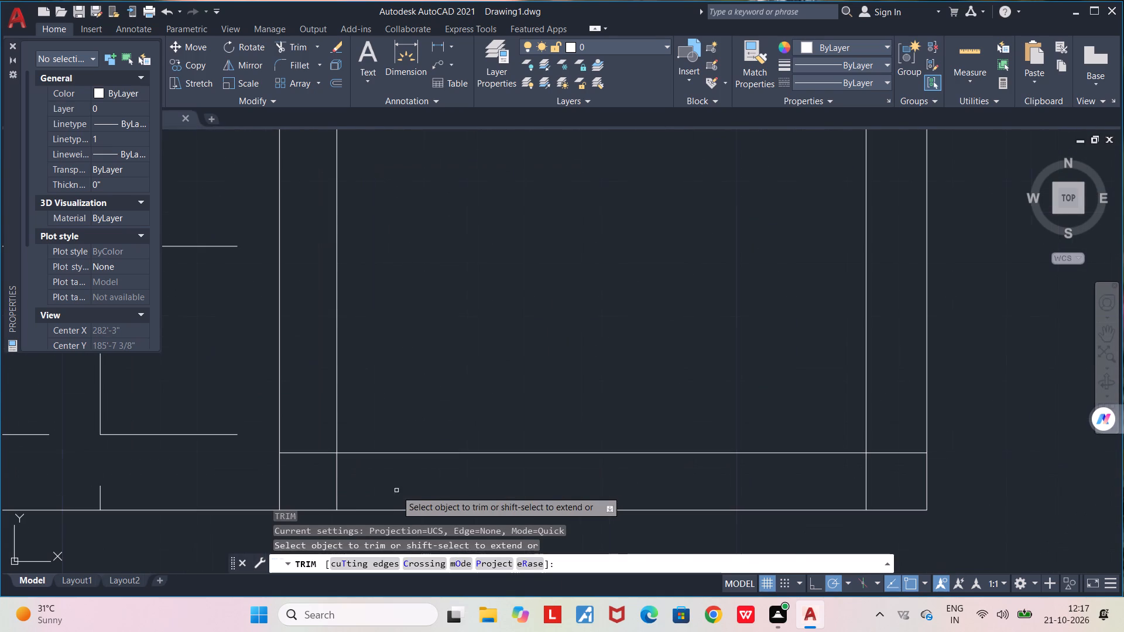
left_click_drag(303, 434, 373, 498)
scroll(368, 496, "down", 2)
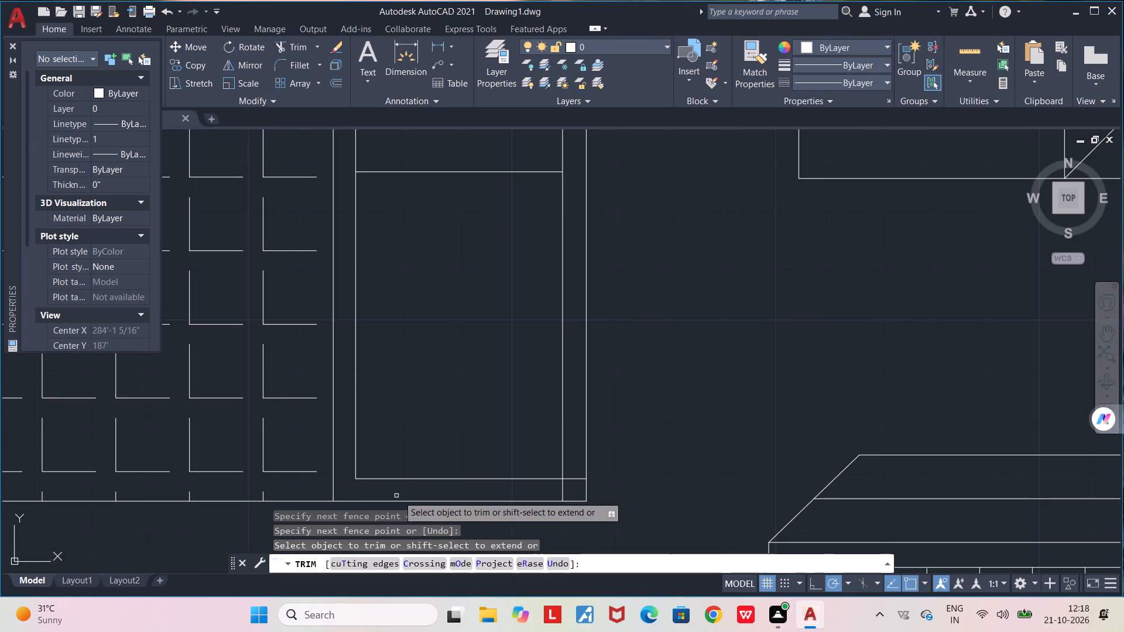
scroll(580, 488, "up", 2)
left_click_drag(571, 438, 513, 509)
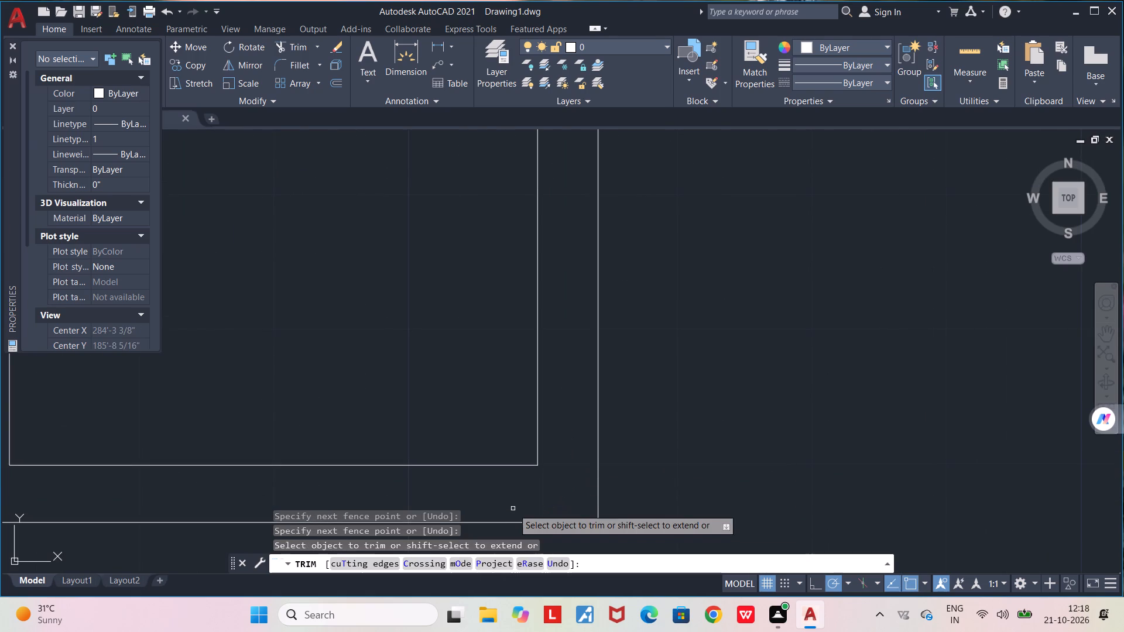
scroll(521, 497, "down", 4)
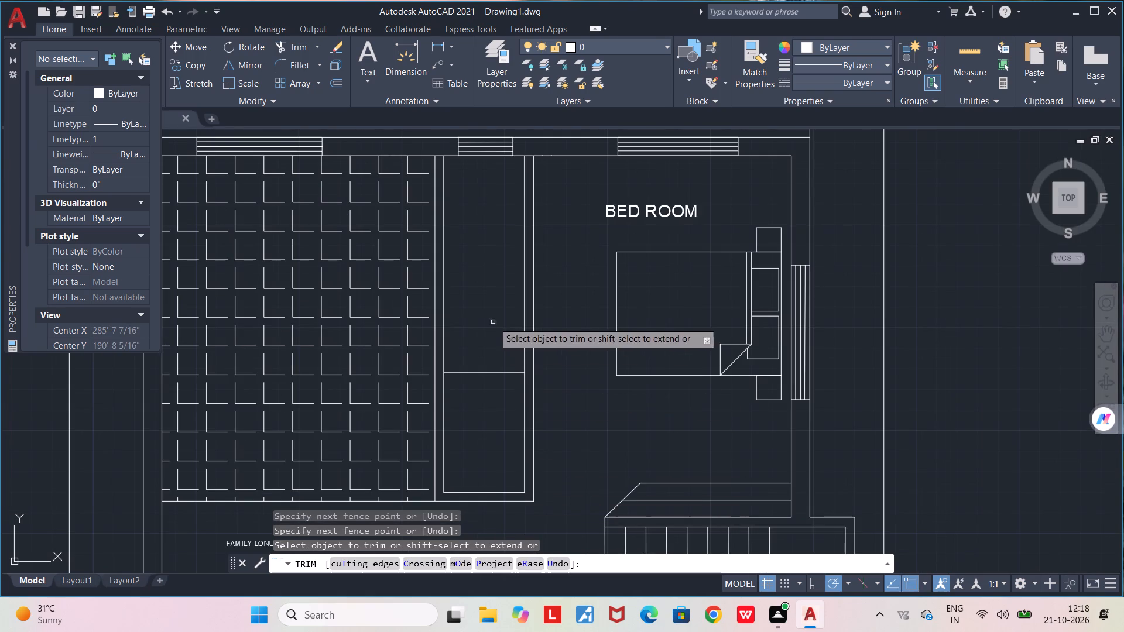
Trim the north wall's inner line where the narrow room's west and east walls meet it, and finish the Trim command.
scroll(441, 141, "up", 3)
left_click_drag(431, 190, 431, 211)
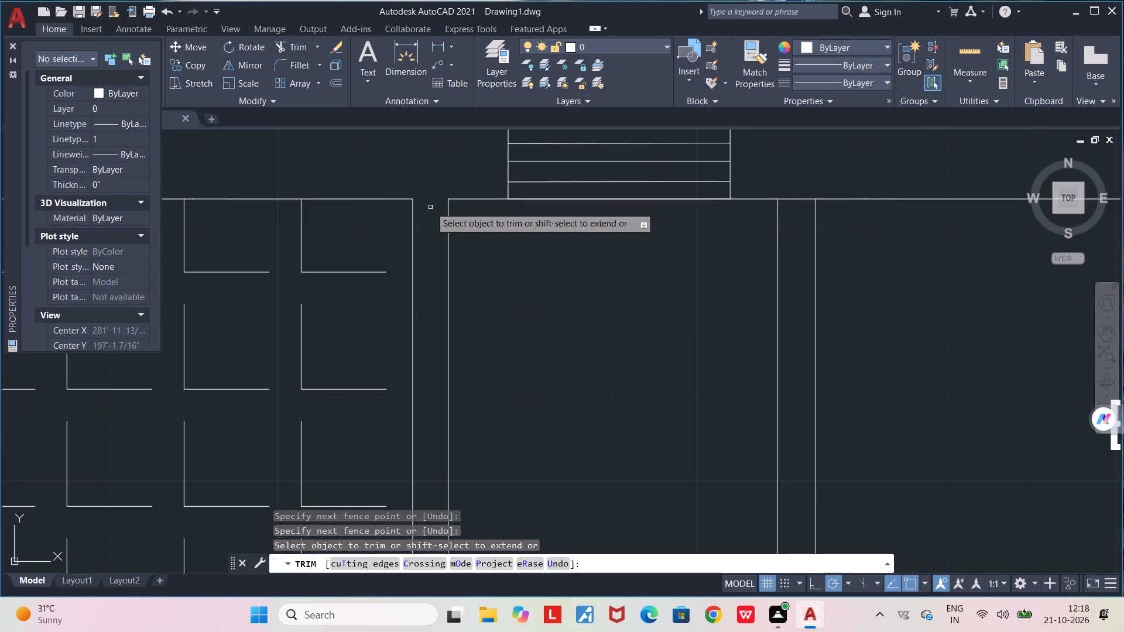
left_click_drag(797, 188, 799, 229)
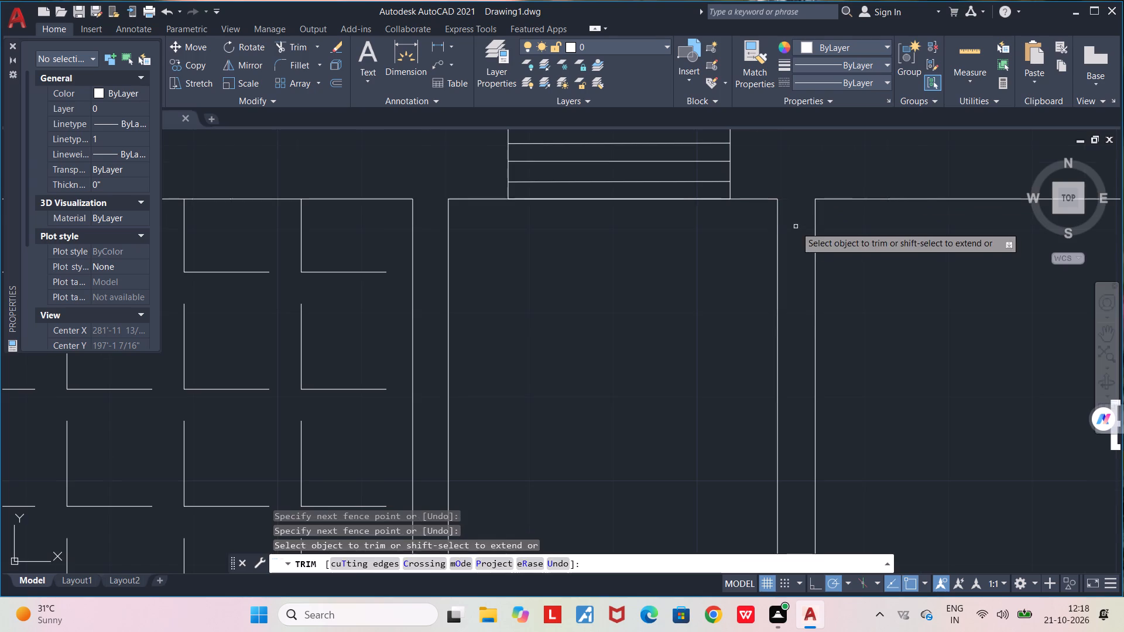
scroll(796, 226, "down", 5)
scroll(647, 221, "up", 2)
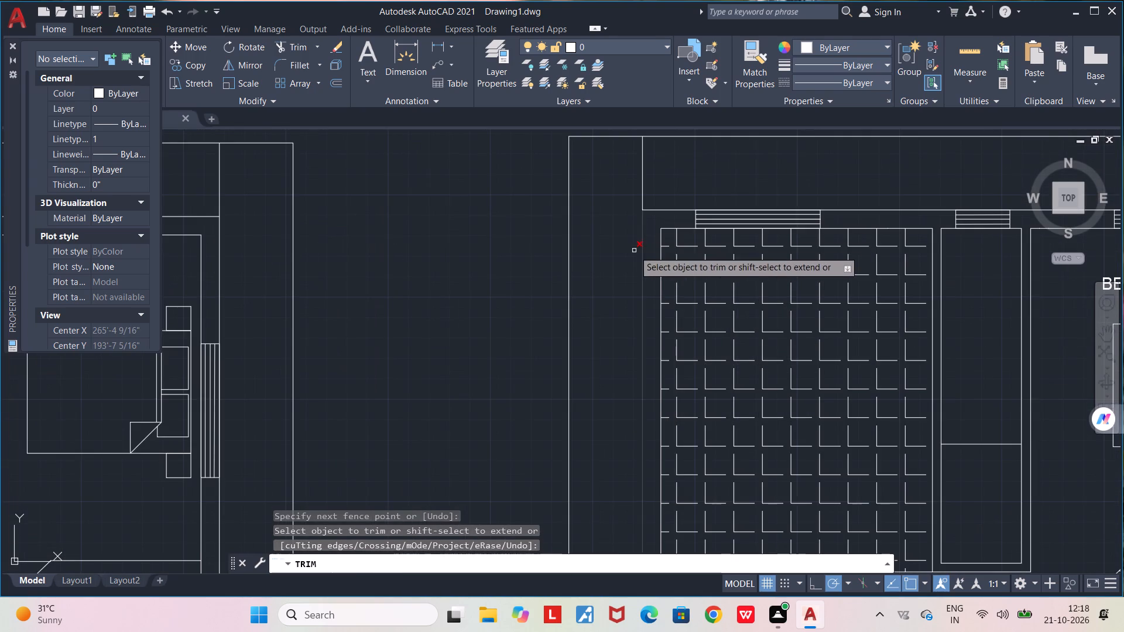
middle_click_drag(622, 257, 525, 148)
scroll(518, 150, "down", 3)
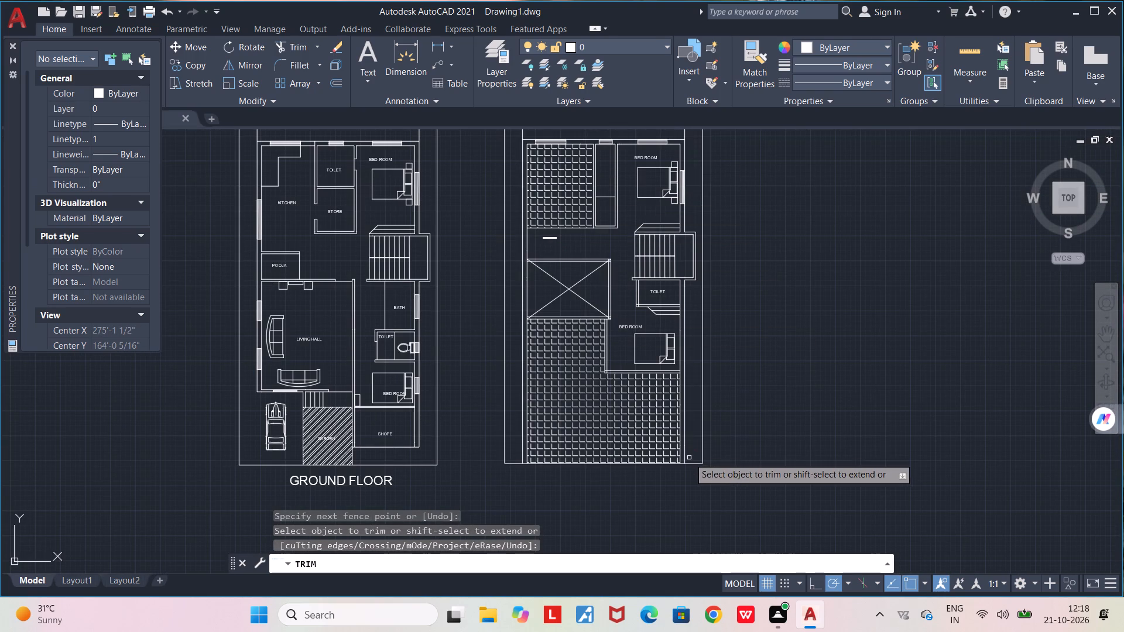
middle_click_drag(693, 358, 697, 466)
scroll(694, 345, "up", 2)
middle_click_drag(694, 298, 690, 480)
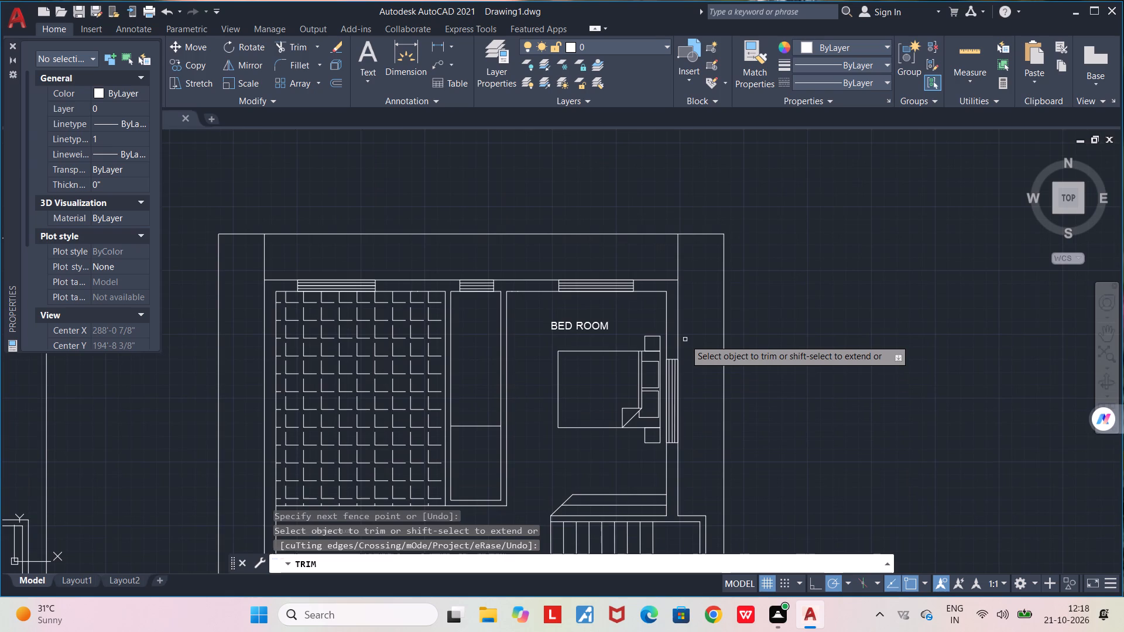
scroll(685, 339, "down", 1)
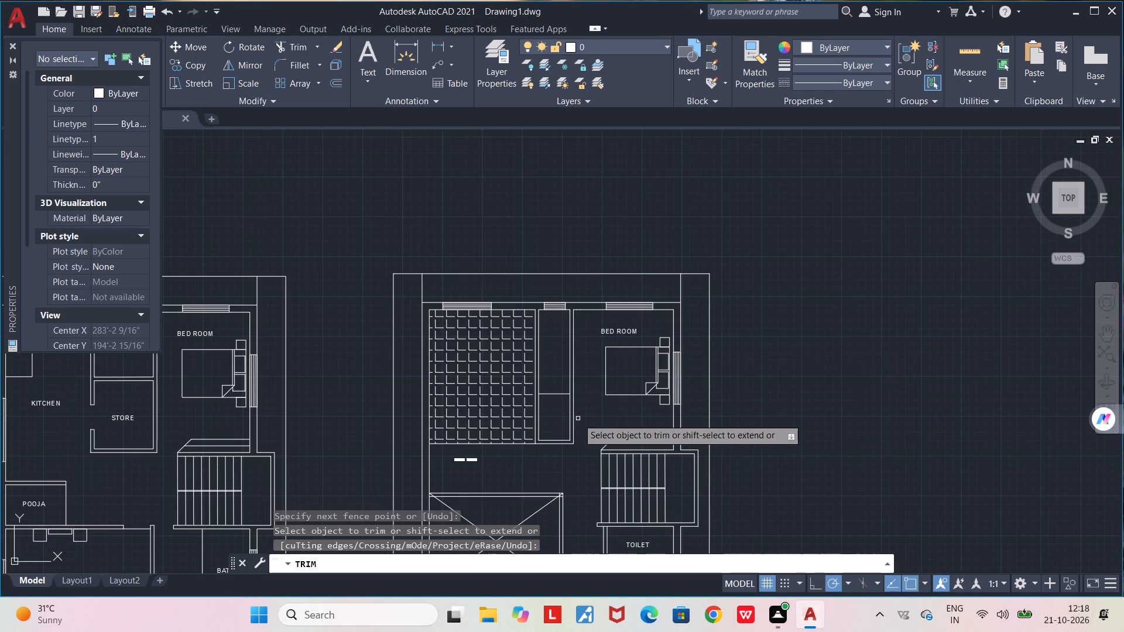
scroll(578, 418, "up", 2)
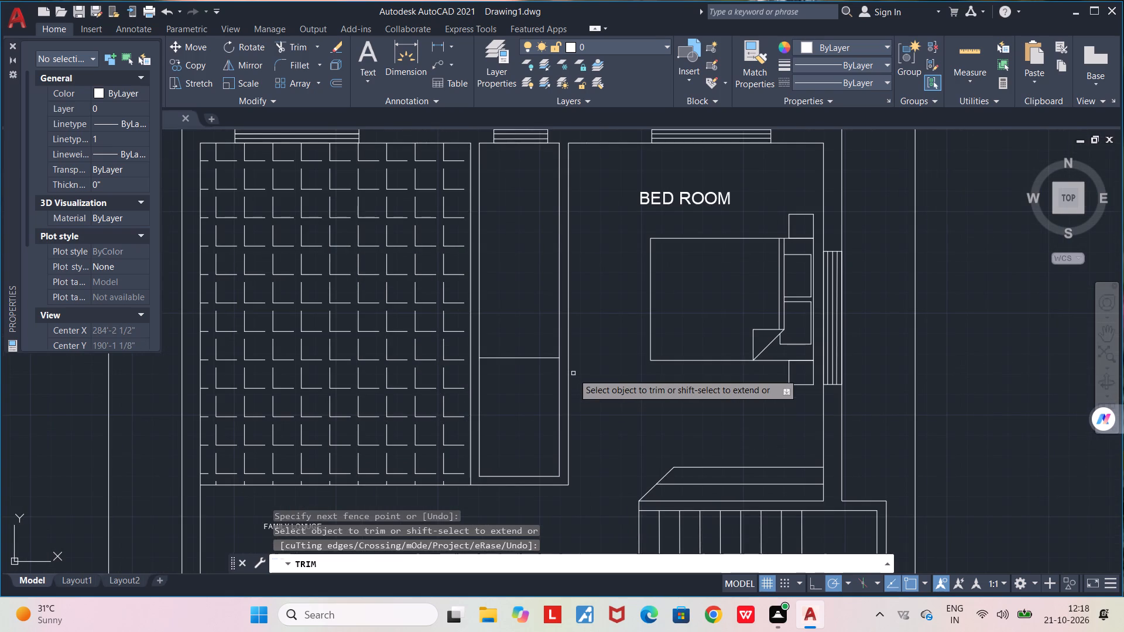
key("space")
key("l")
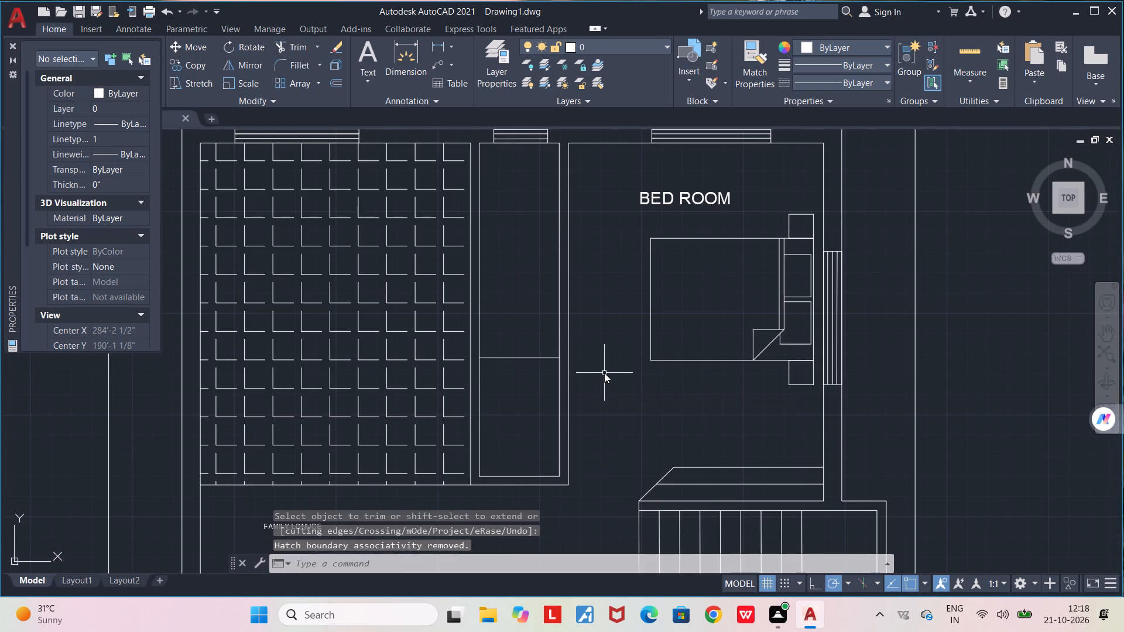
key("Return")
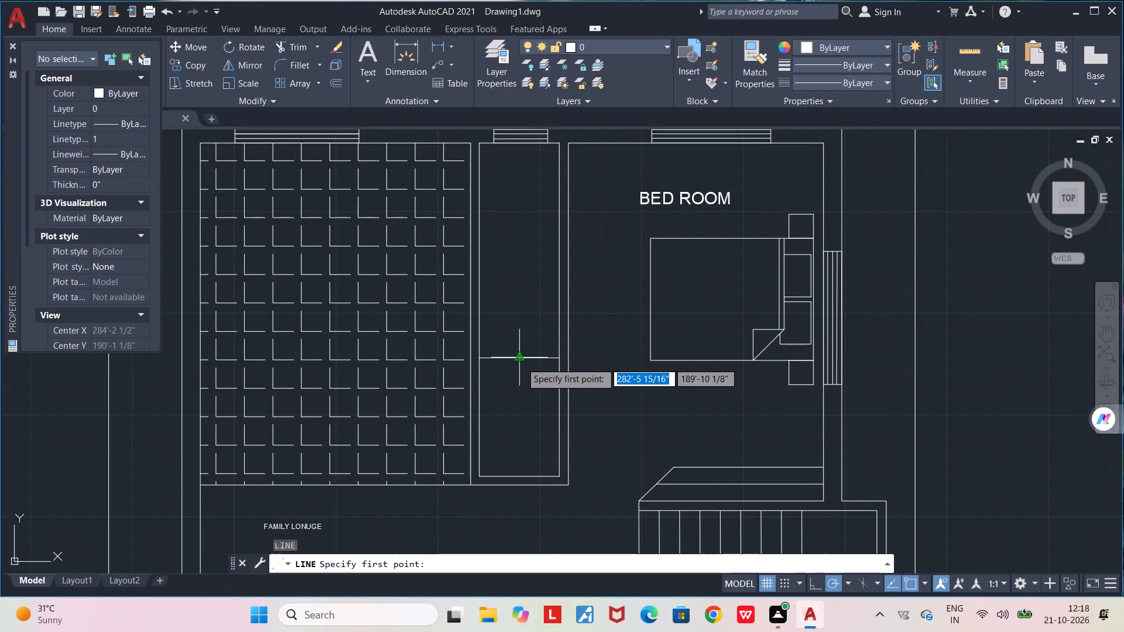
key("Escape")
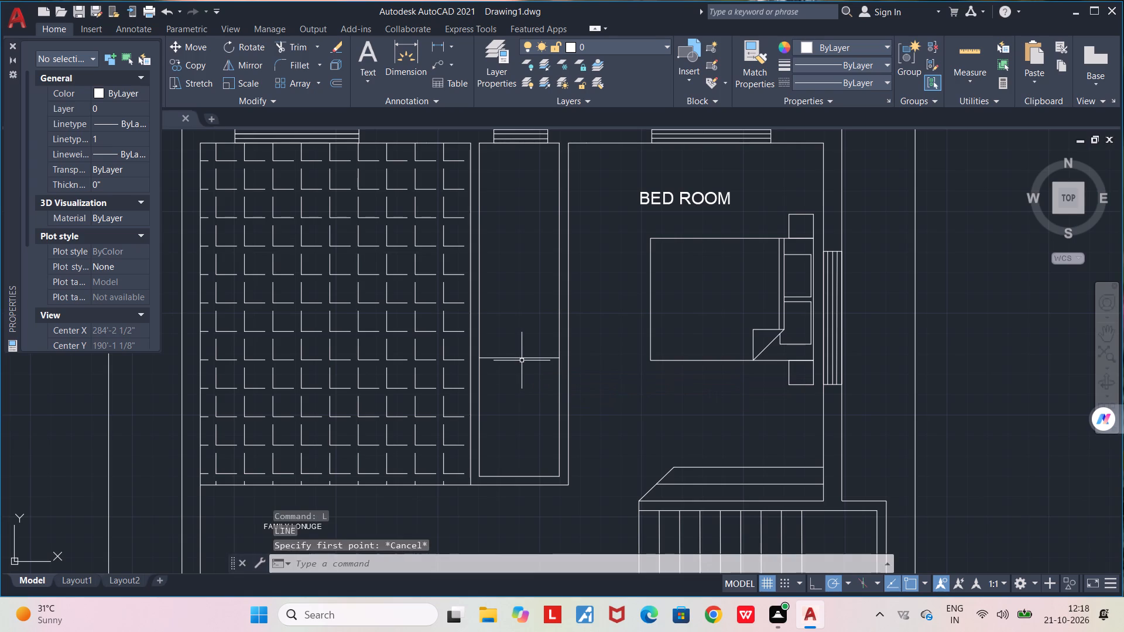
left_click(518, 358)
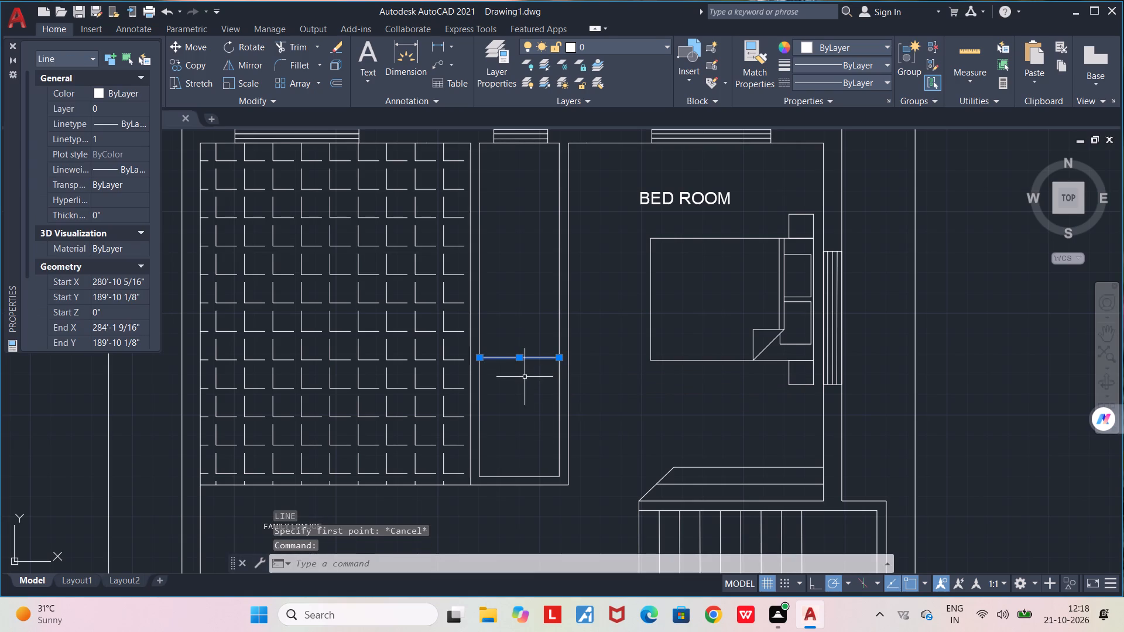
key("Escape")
Offset the narrow room's horizontal dividing line 4.5 inches to the south and finish the Offset command.
type("OFF")
key("Return")
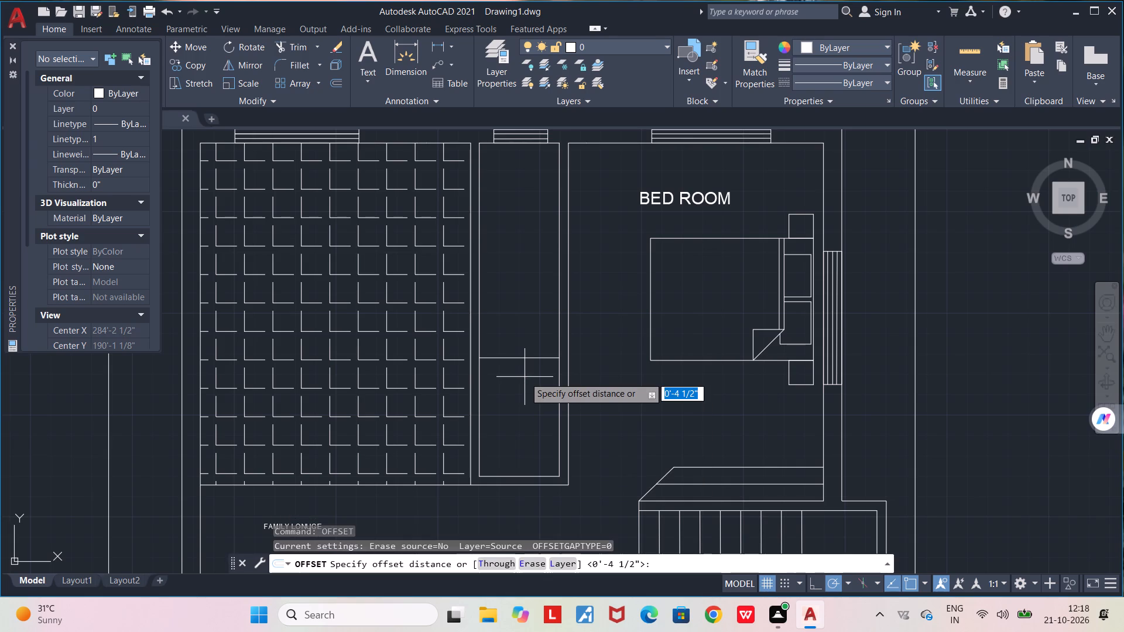
left_click(521, 361)
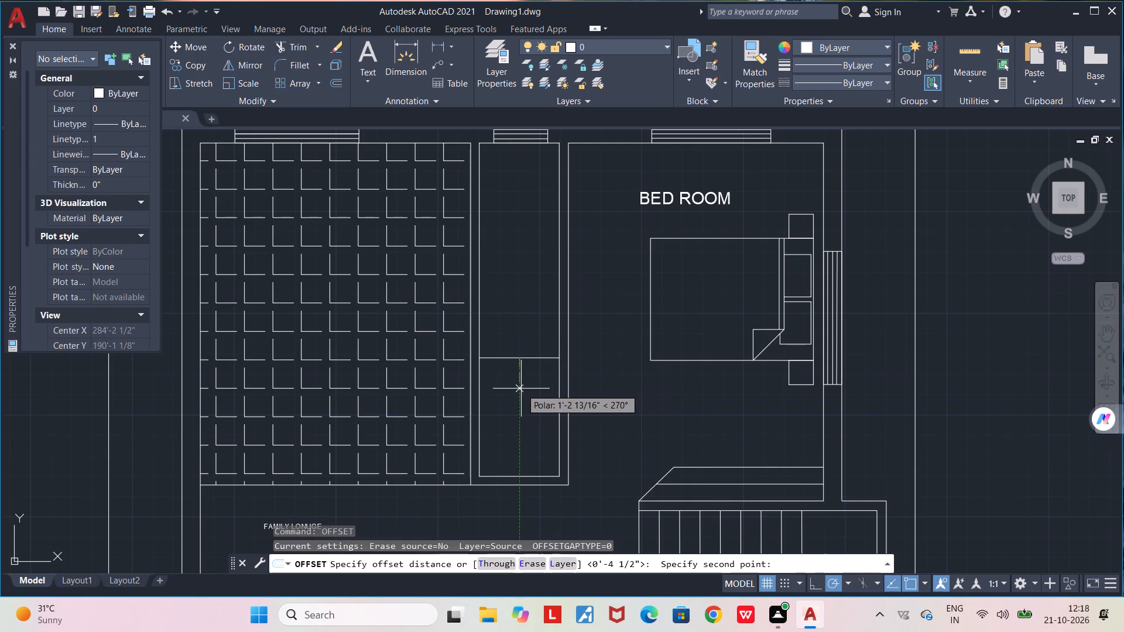
type("4.5")
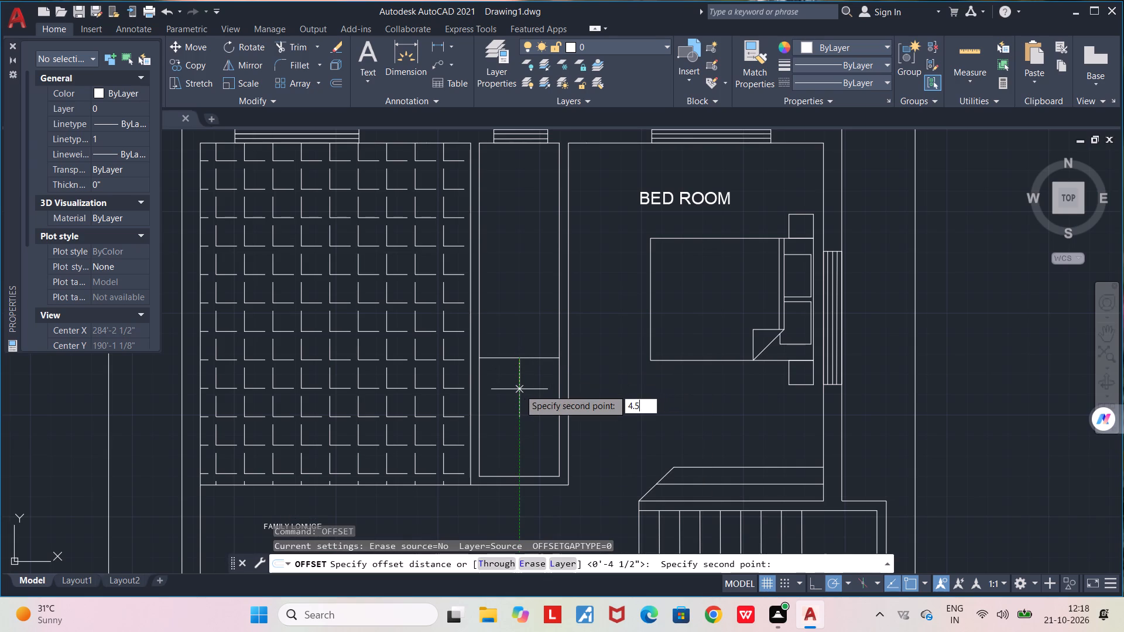
key("shift+quotedbl")
key("Return")
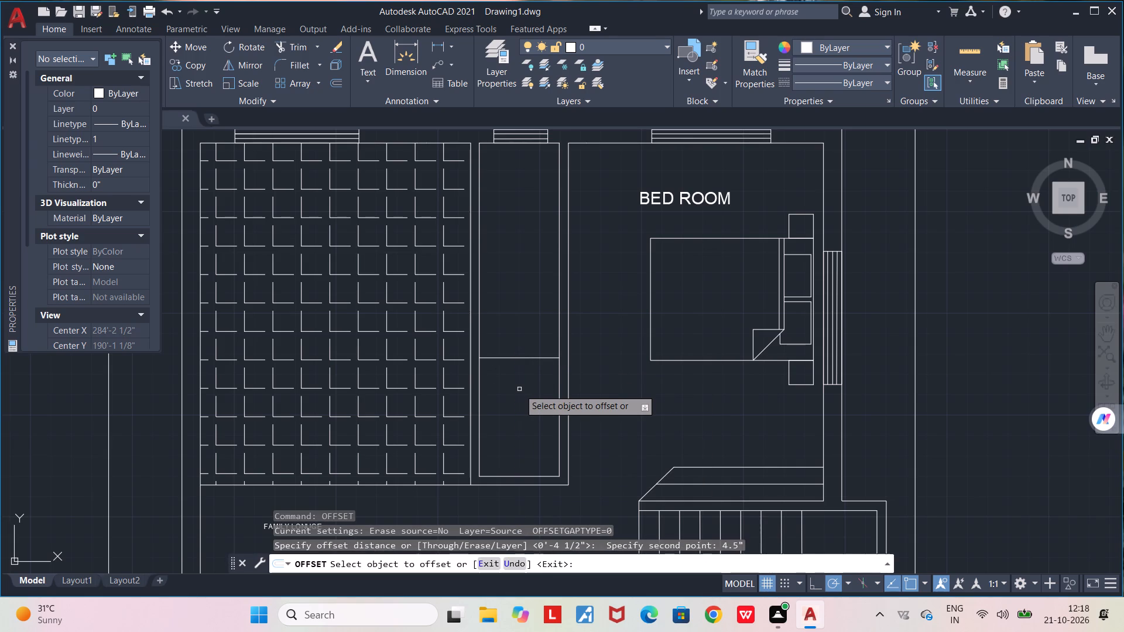
left_click(526, 359)
left_click(525, 399)
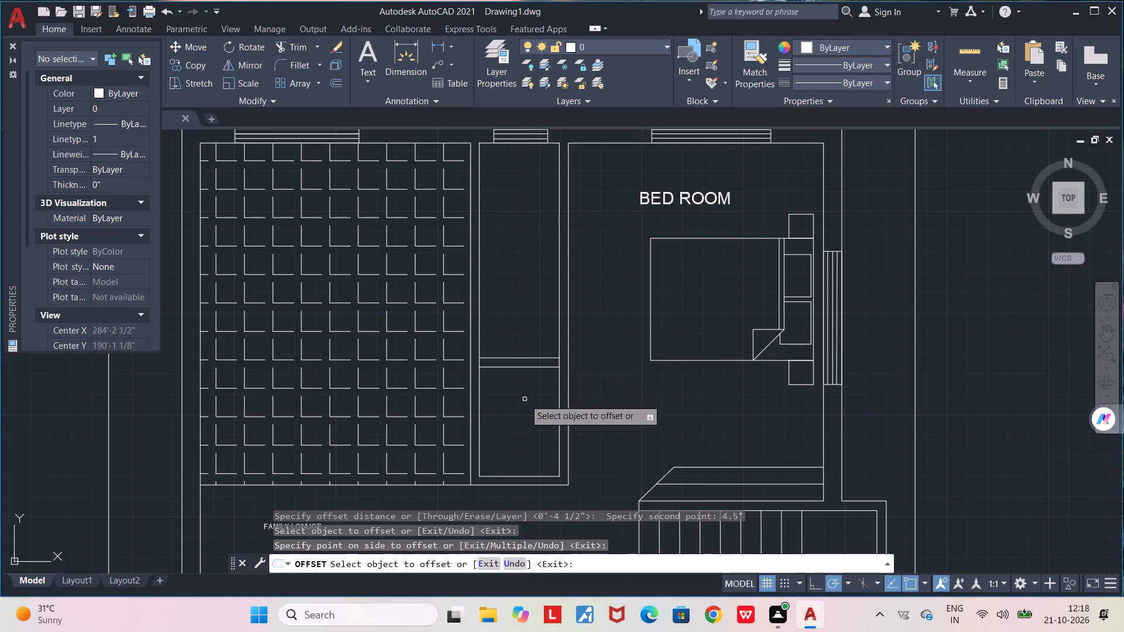
key("space")
Trim the inner west and east wall lines between the two dividing lines of the narrow room, and finish the Trim command.
scroll(491, 359, "down", 1)
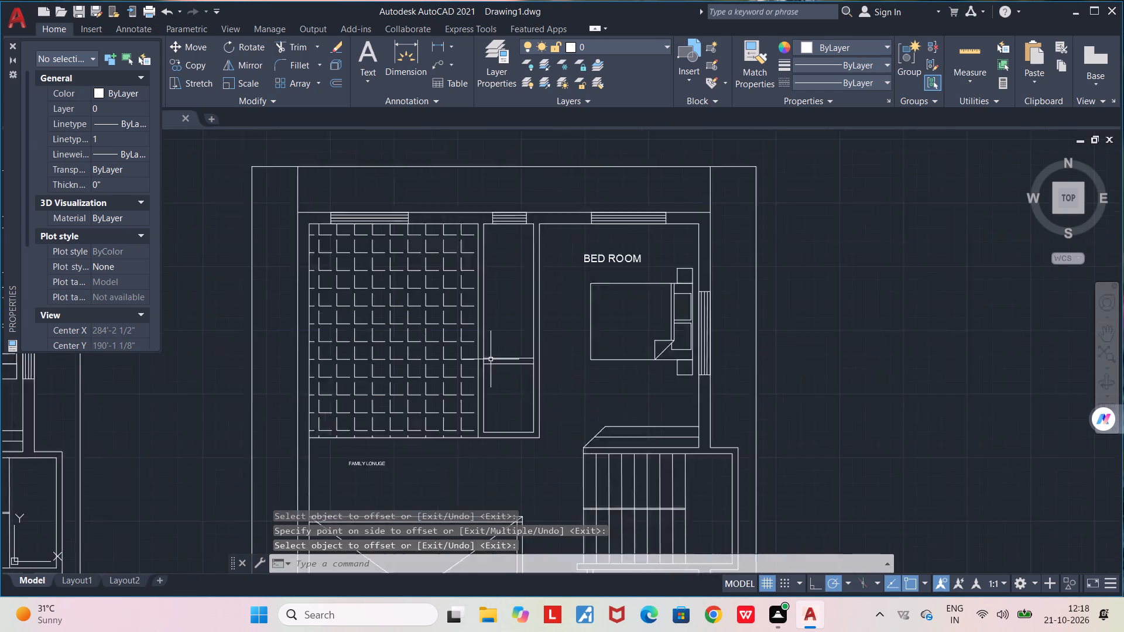
scroll(491, 359, "down", 1)
middle_click_drag(500, 386, 406, 310)
scroll(405, 297, "up", 4)
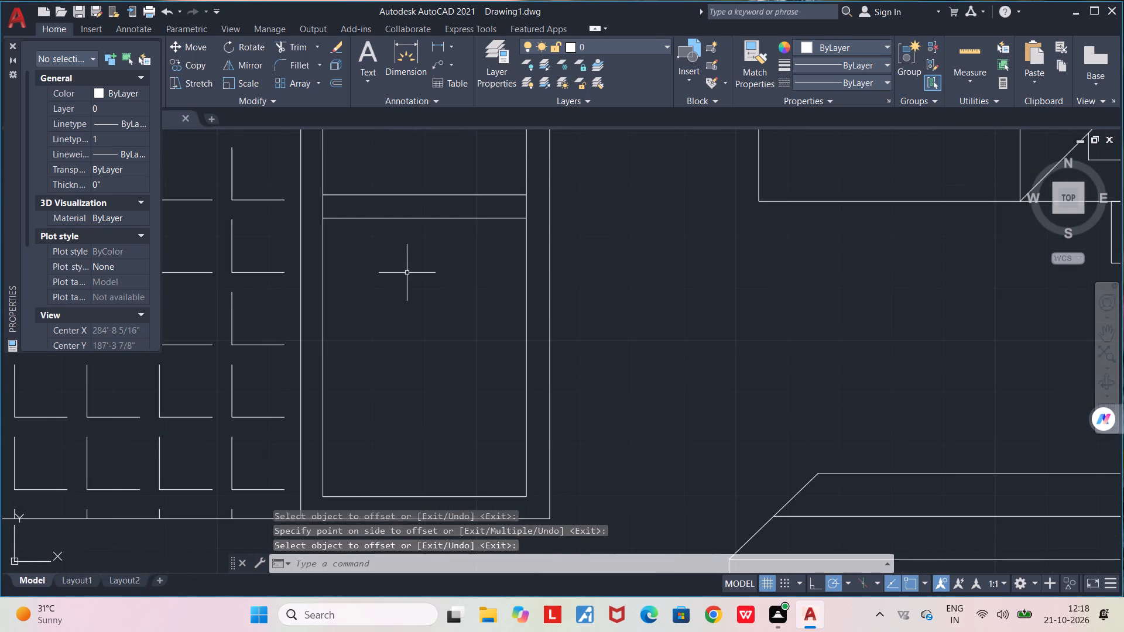
middle_click_drag(407, 275, 408, 406)
scroll(363, 372, "up", 2)
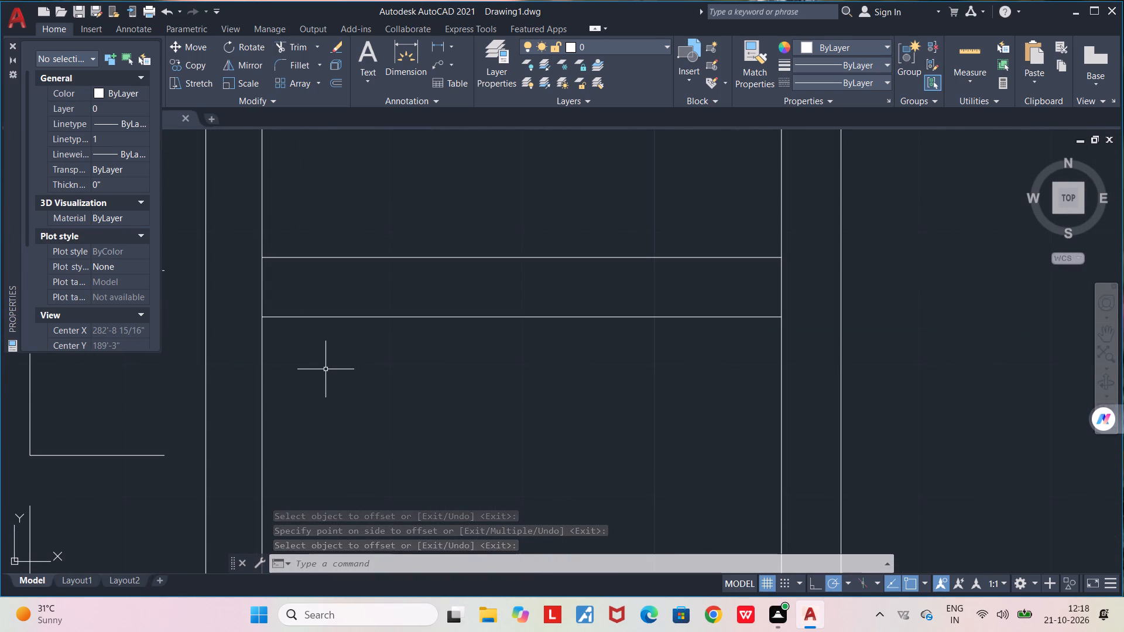
type("TR")
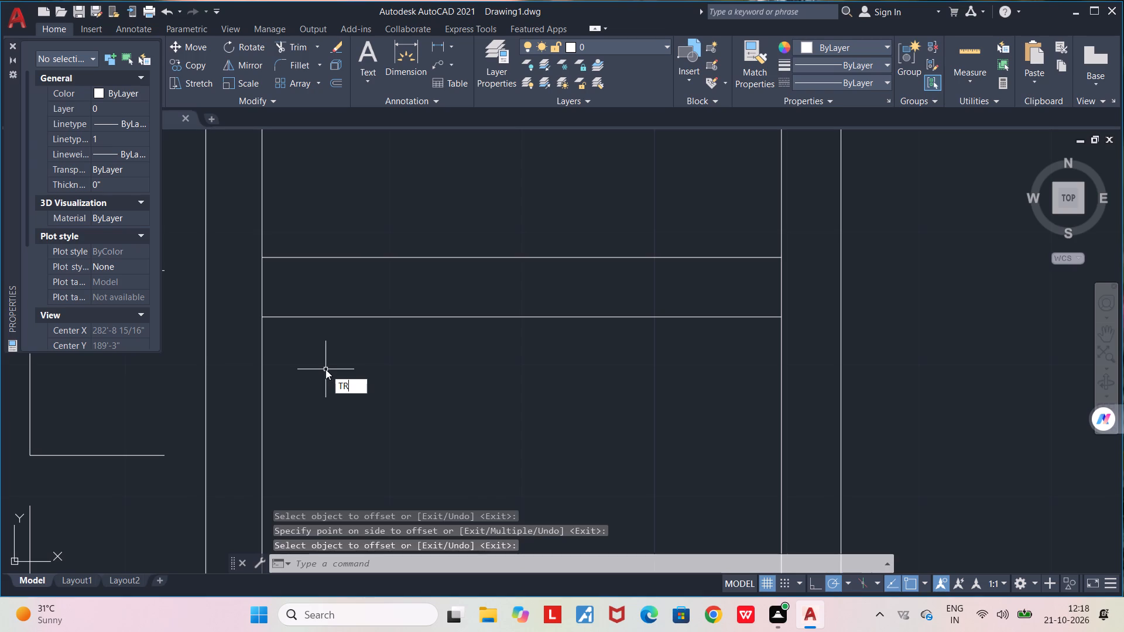
key("Return")
left_click_drag(239, 294, 269, 293)
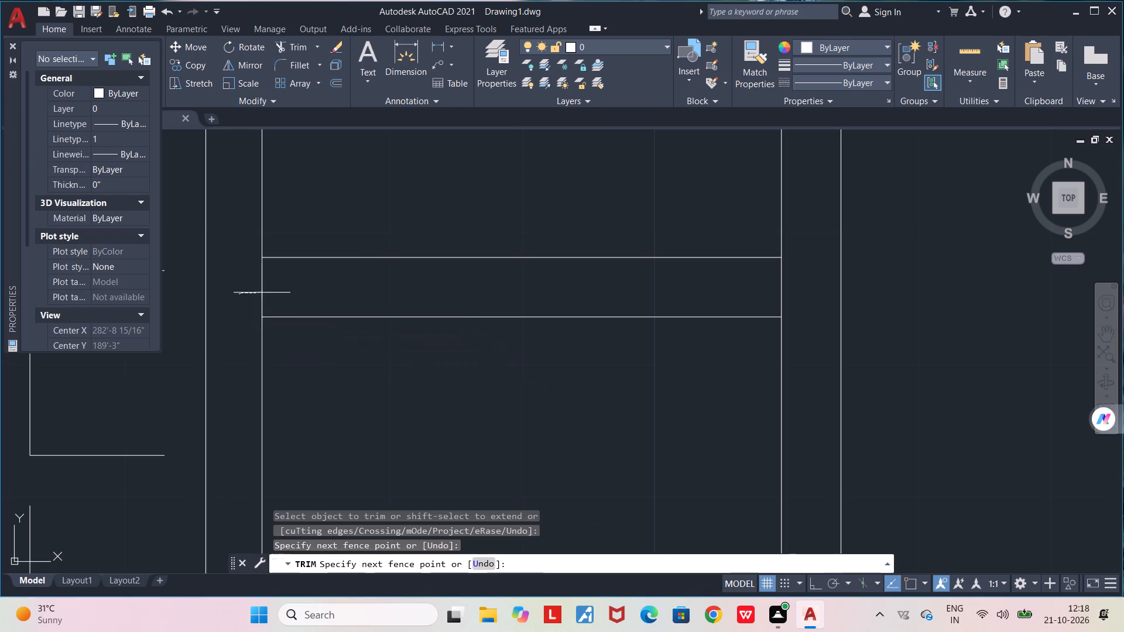
left_click_drag(269, 293, 797, 283)
scroll(788, 289, "down", 6)
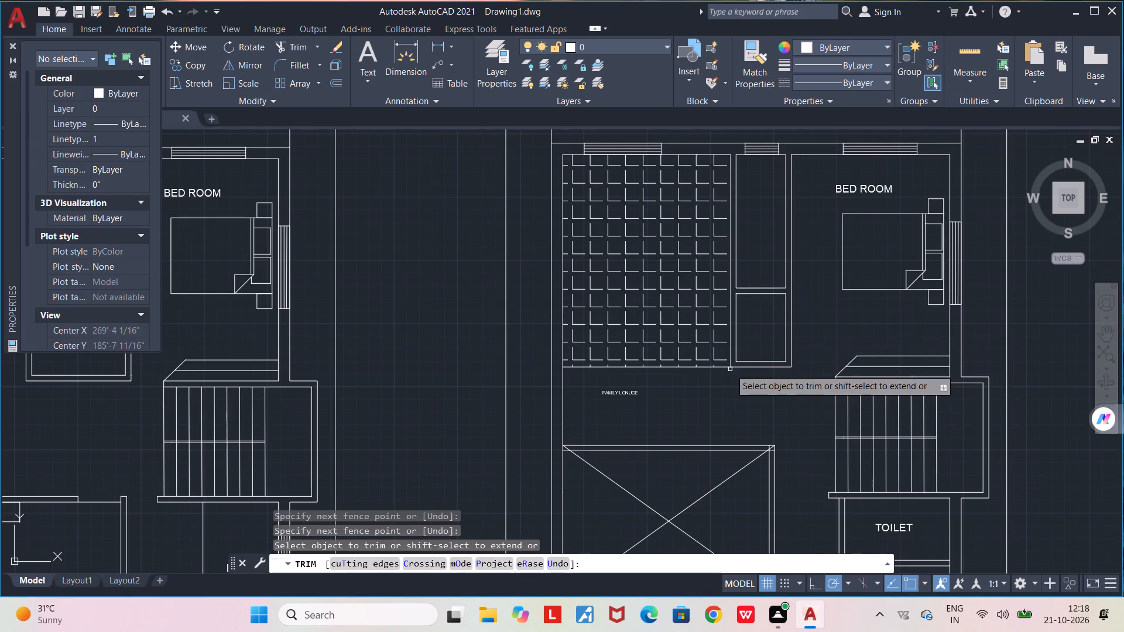
middle_click_drag(746, 318, 691, 320)
scroll(690, 320, "down", 2)
key("space")
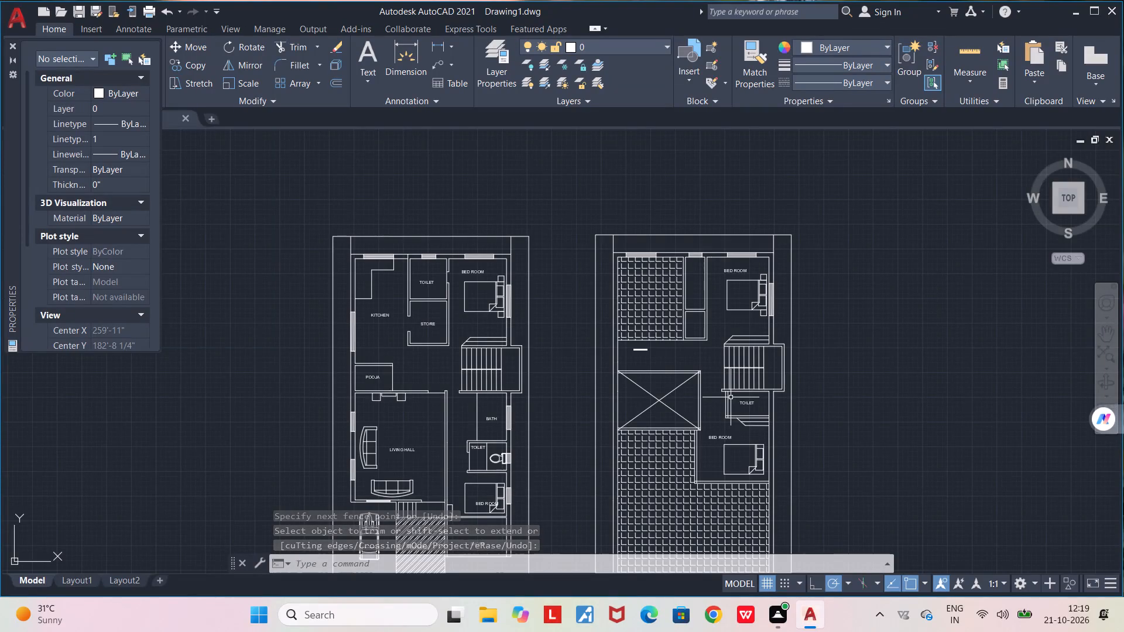
scroll(712, 321, "up", 4)
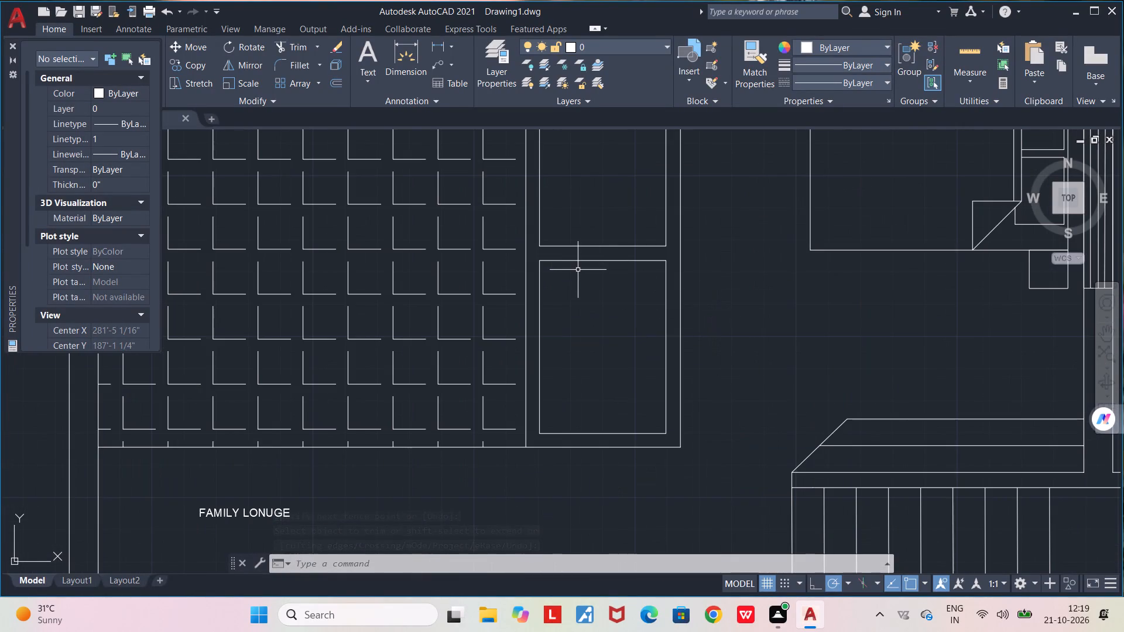
Draw a short vertical line from the narrow room's southern dividing line north across the northern dividing line.
middle_click_drag(578, 329, 489, 489)
scroll(494, 446, "up", 2)
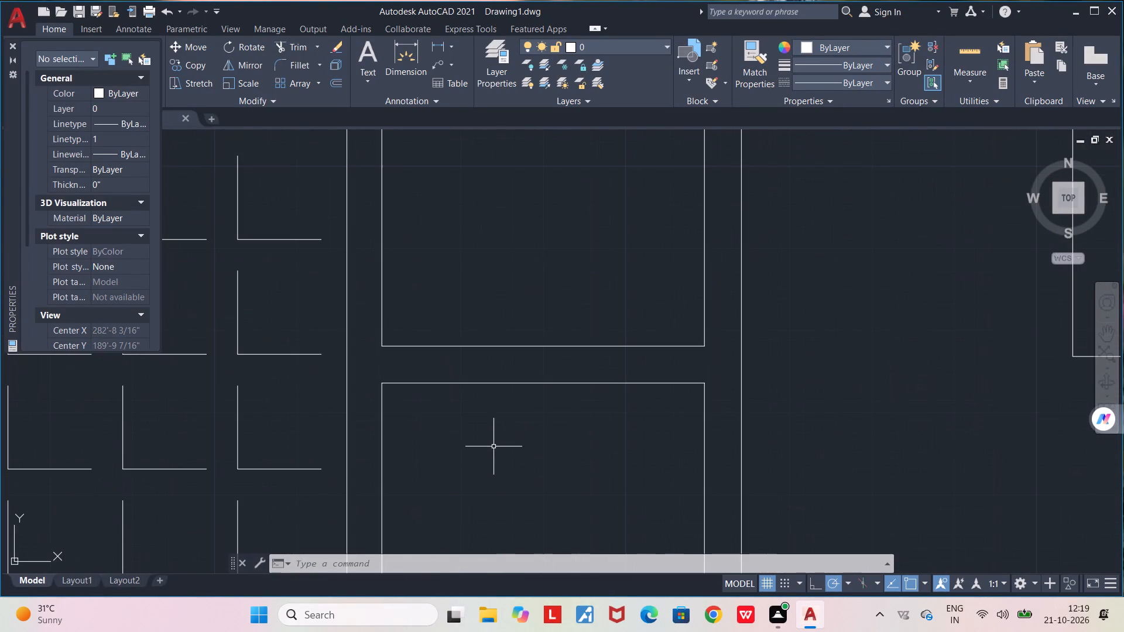
key("l")
key("Return")
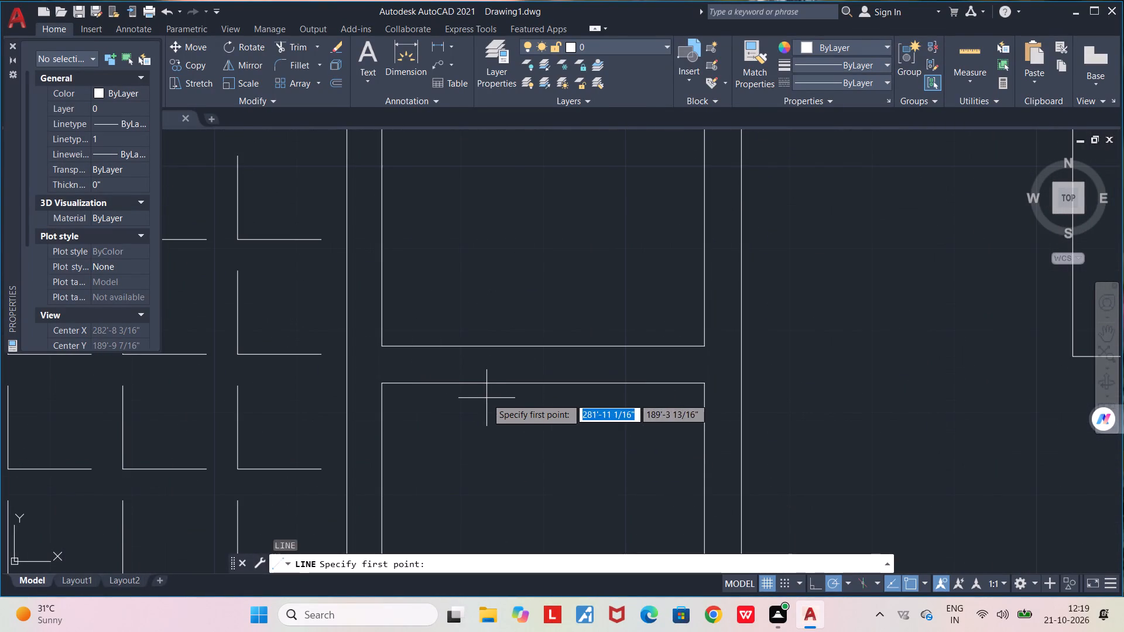
left_click(499, 386)
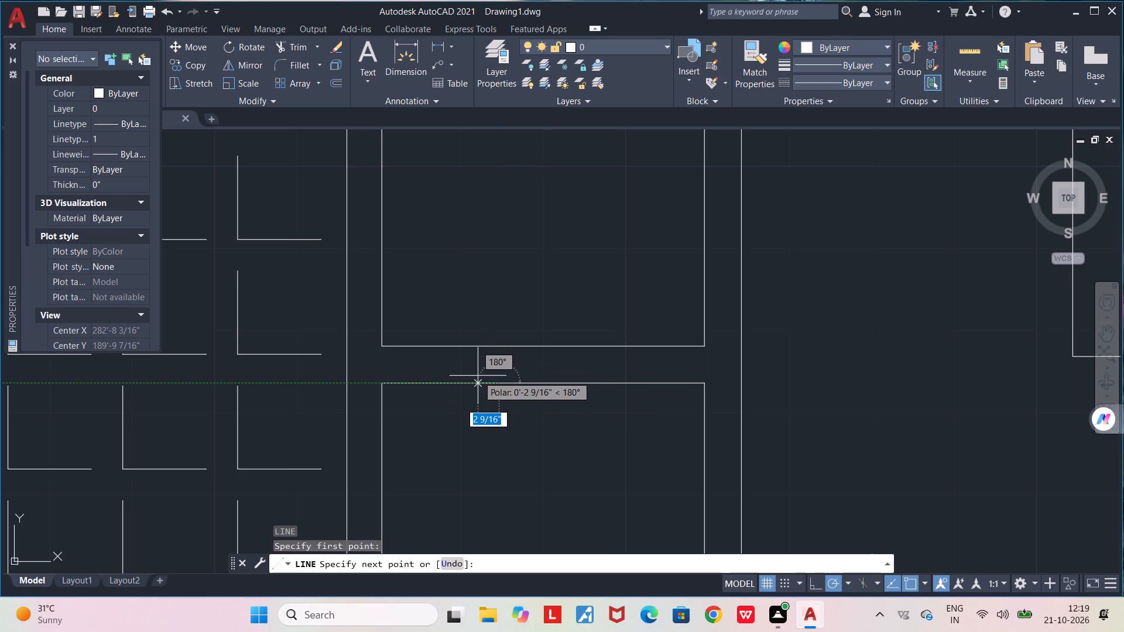
left_click(502, 312)
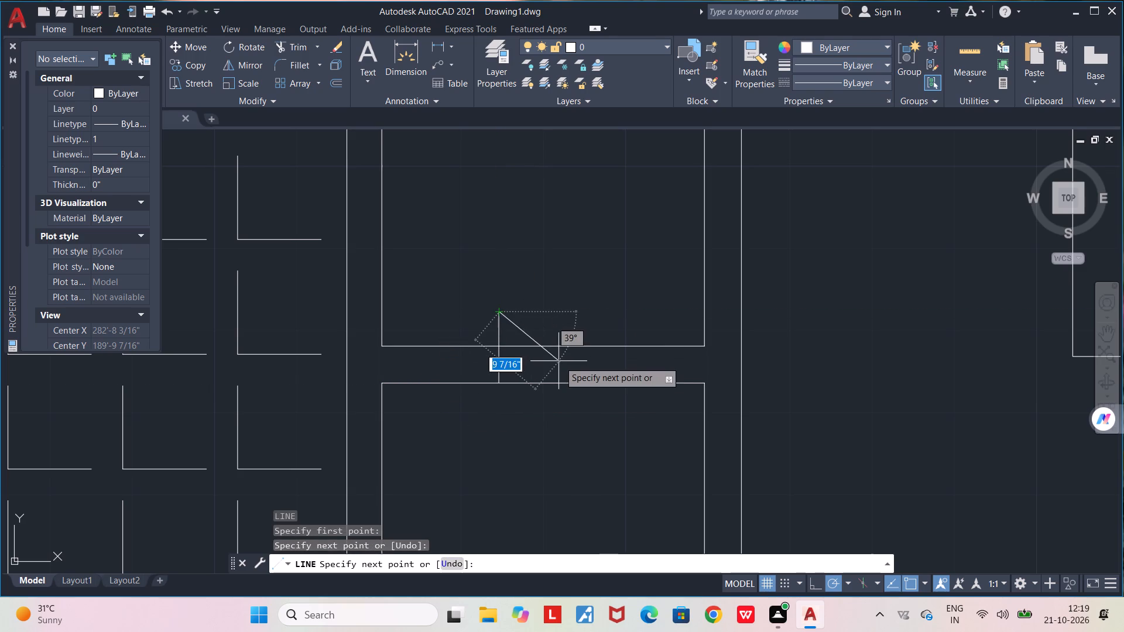
key("space")
Trim the short vertical line's end above the northern dividing line and the southern dividing line's portion west of it.
type("TR")
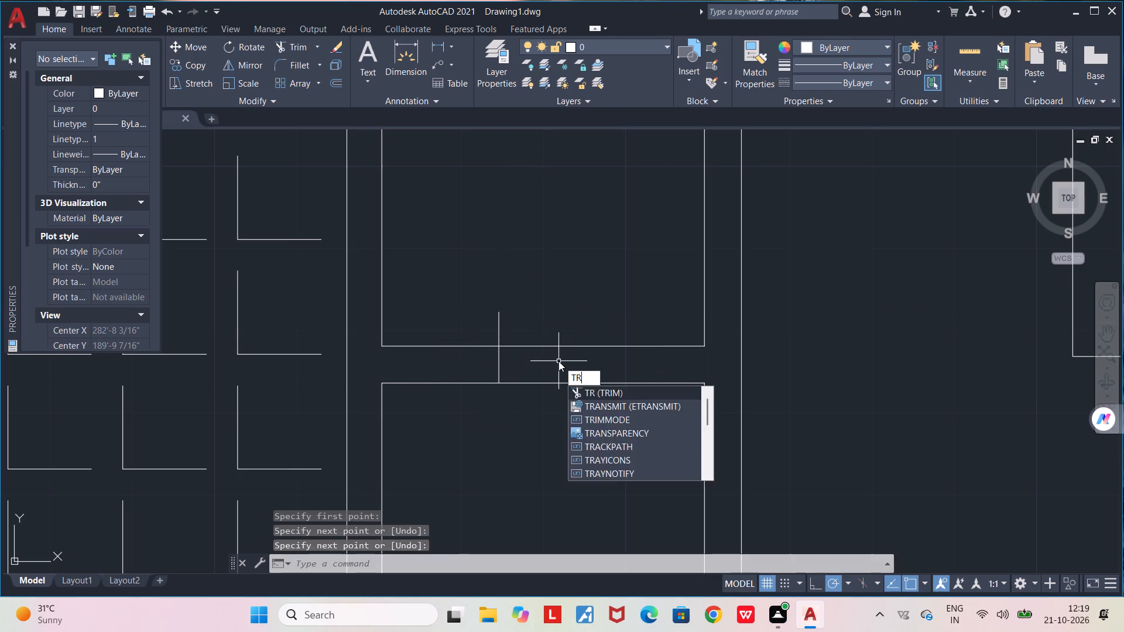
key("Return")
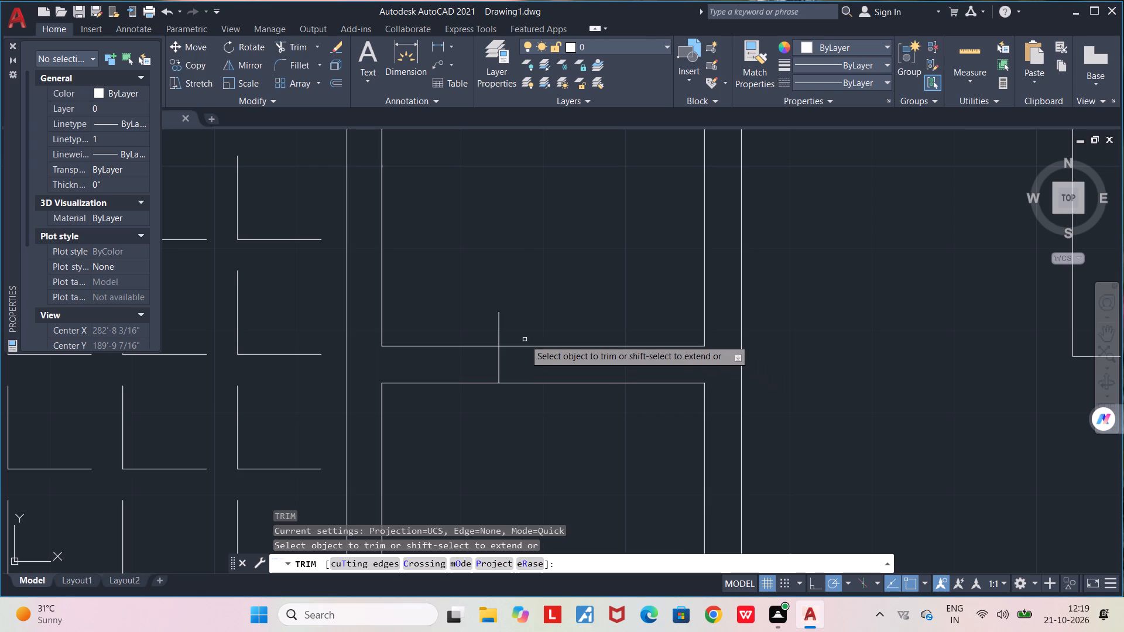
left_click_drag(520, 328, 494, 327)
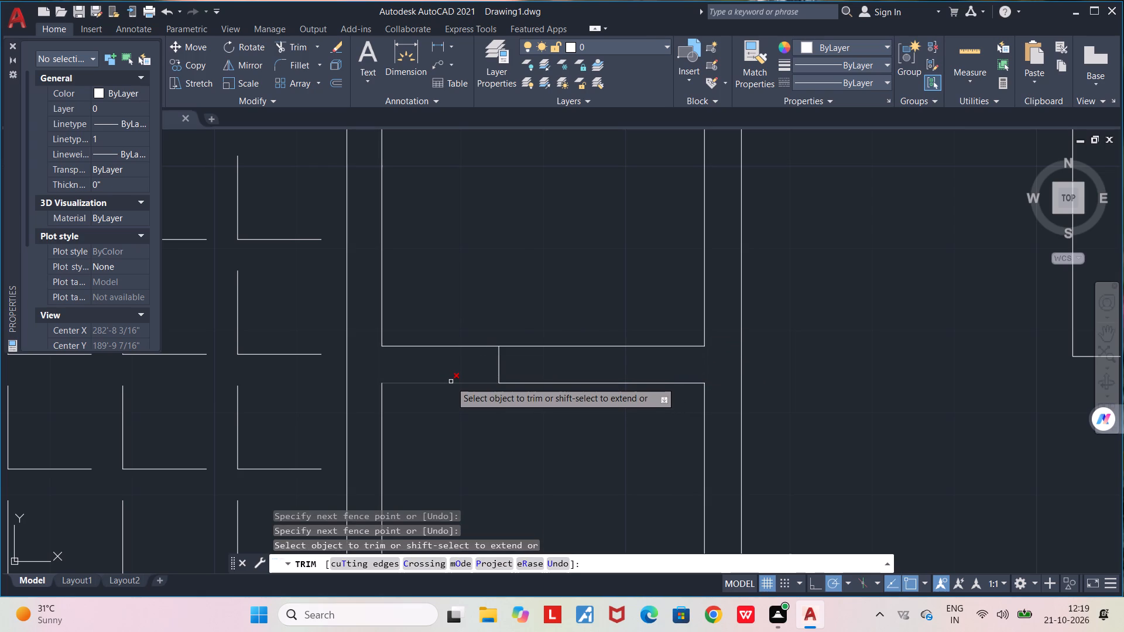
left_click_drag(451, 380, 451, 382)
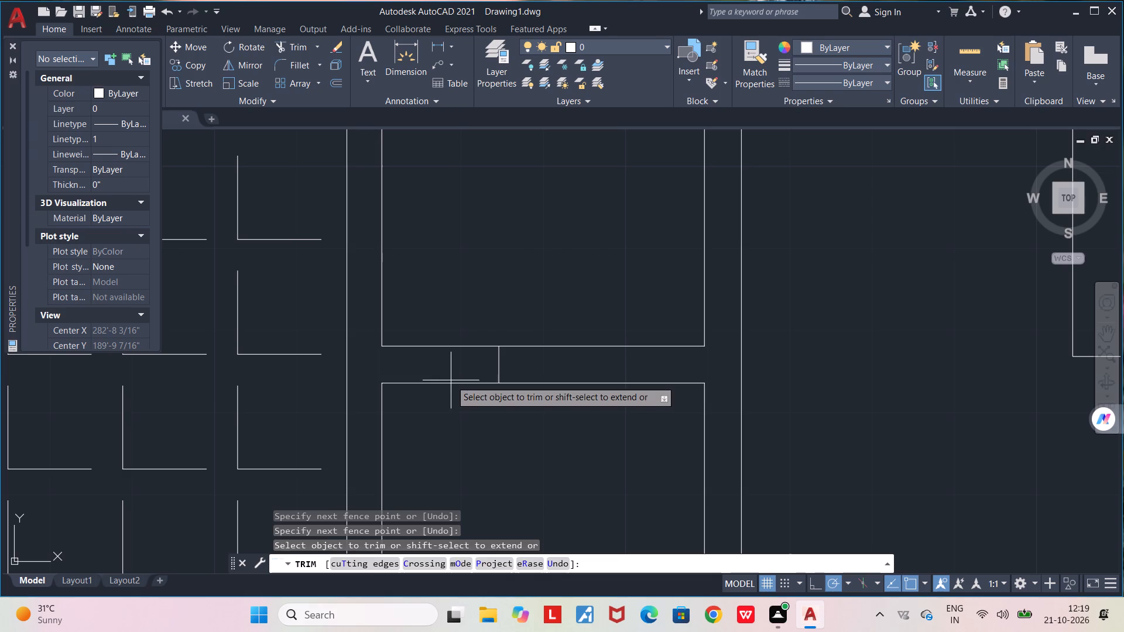
left_click_drag(451, 382, 454, 400)
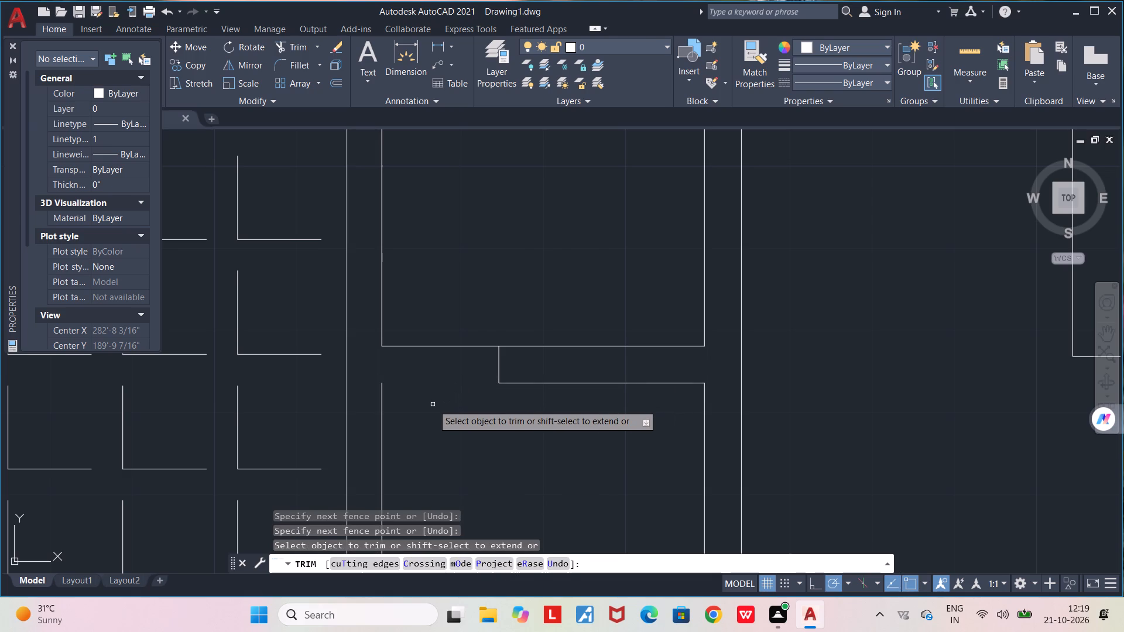
key("space")
Draw a line closing the gap in the narrow room's inner west wall line up to the northern dividing line.
scroll(381, 397, "up", 2)
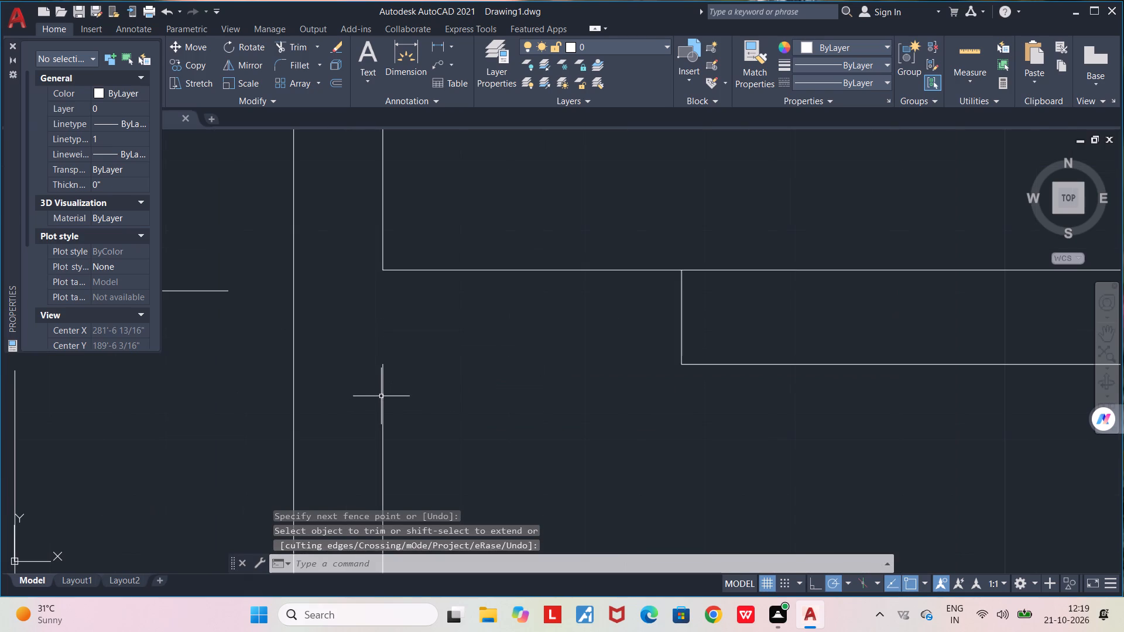
key("l")
key("Return")
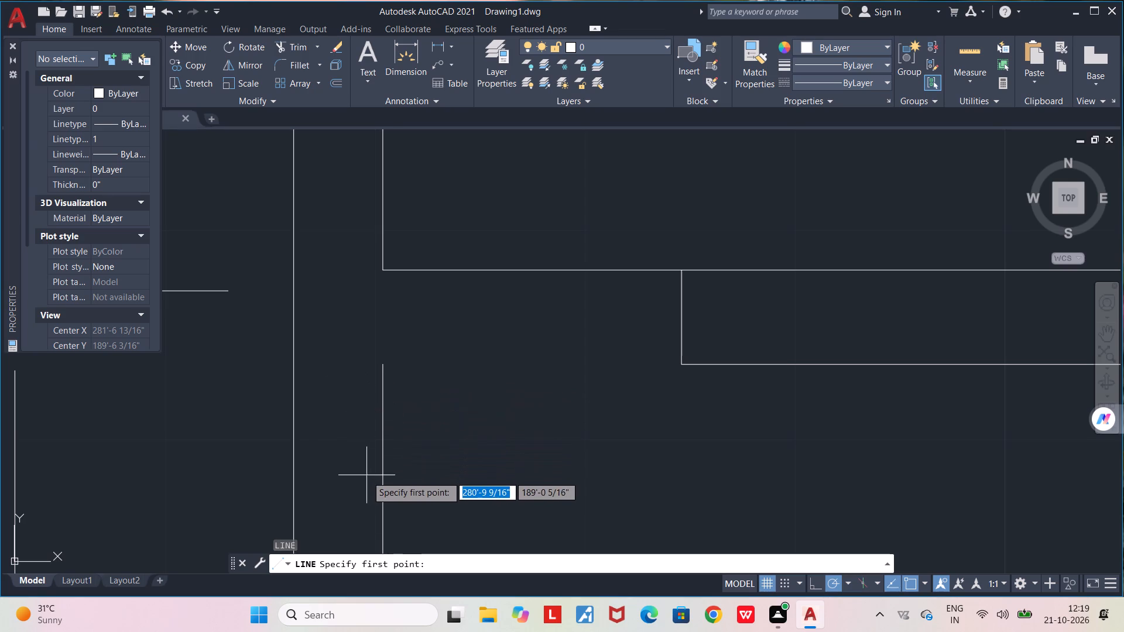
left_click(383, 366)
left_click(379, 263)
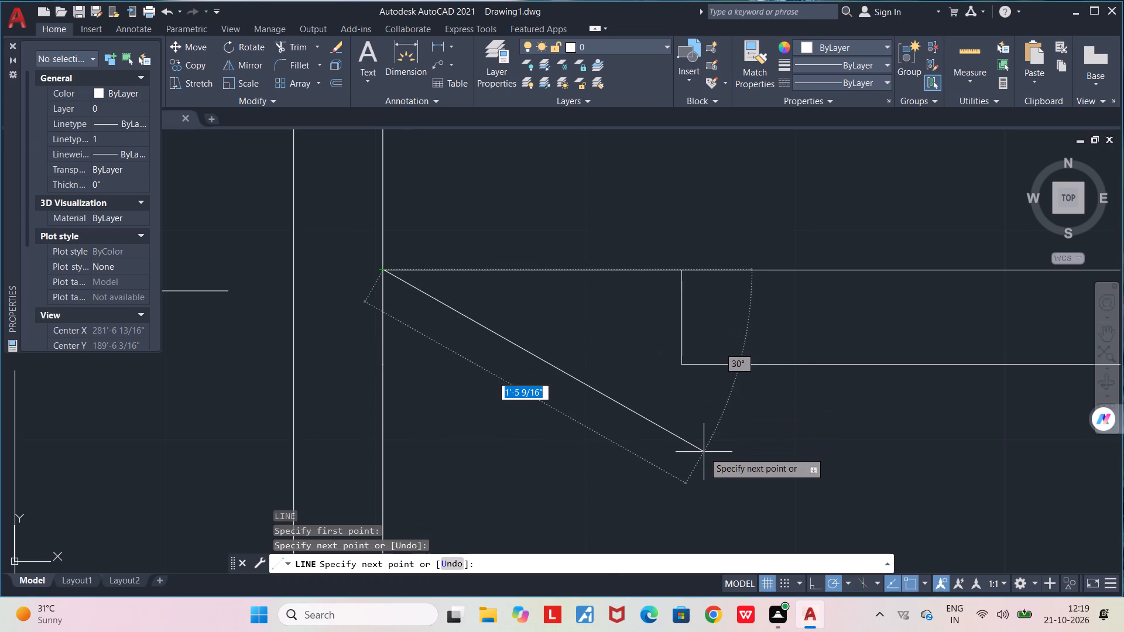
key("space")
Examine the reworked narrow room and the adjoining bedroom in the northern part of the second floor plan.
scroll(704, 452, "down", 2)
middle_click_drag(699, 472, 693, 472)
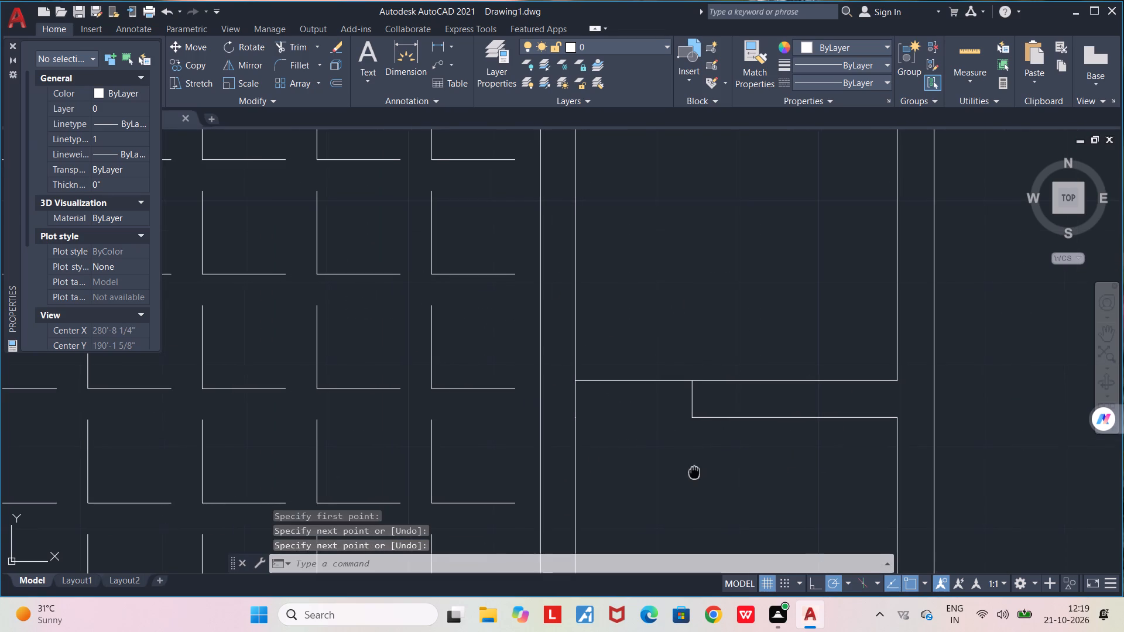
middle_click_drag(693, 472, 649, 452)
scroll(649, 452, "down", 2)
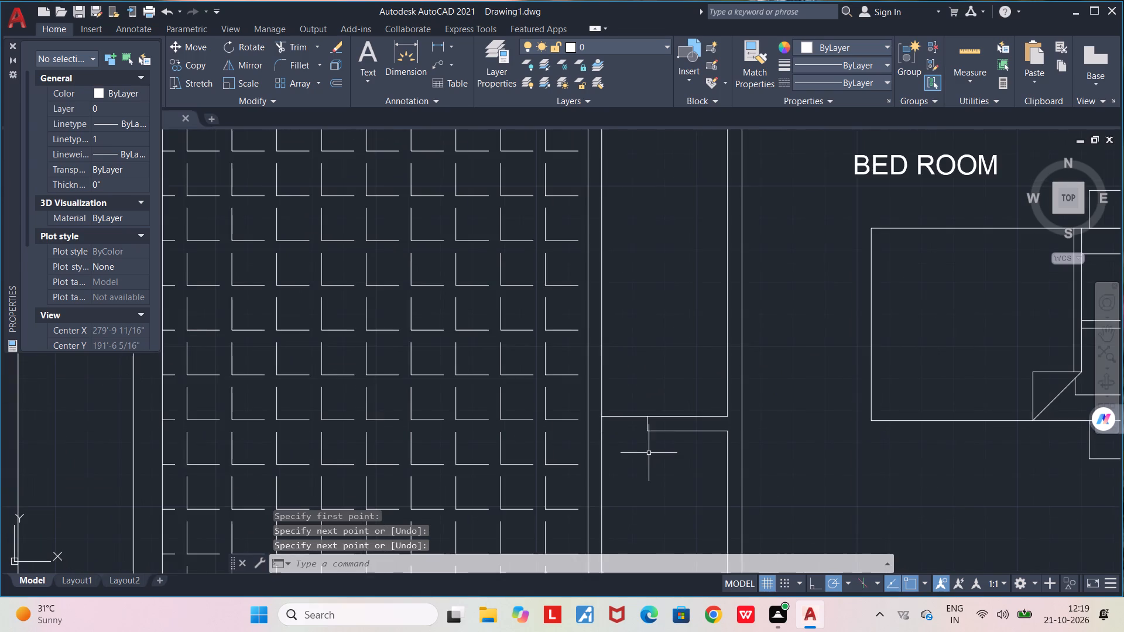
middle_click_drag(649, 453, 579, 335)
scroll(579, 335, "down", 1)
middle_click_drag(575, 369, 554, 476)
scroll(554, 476, "down", 1)
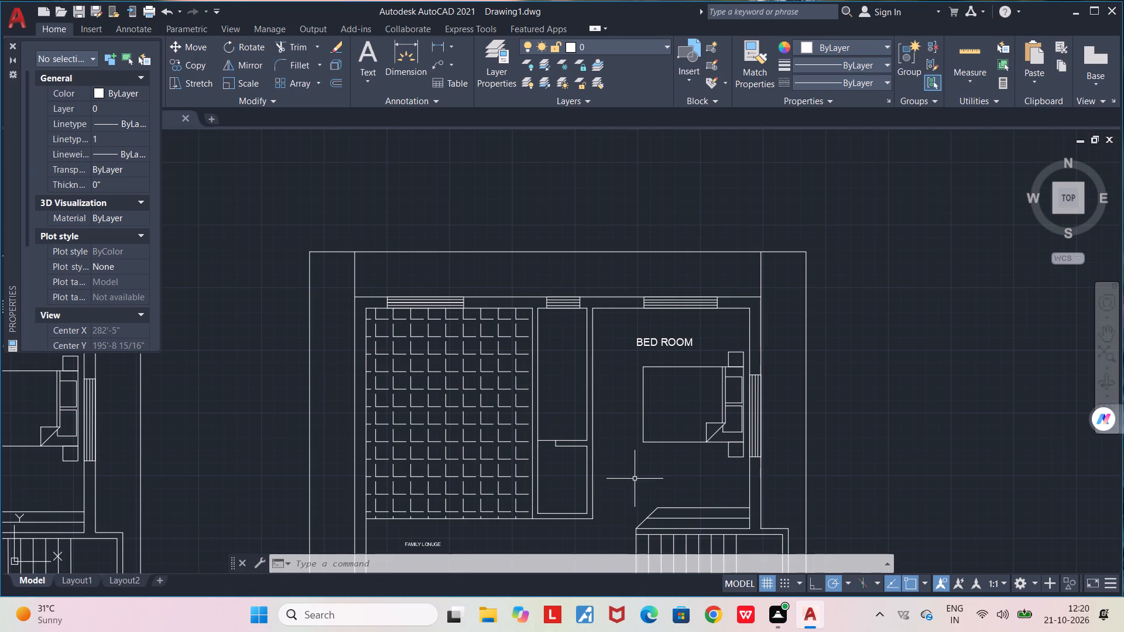
scroll(649, 431, "down", 1)
scroll(645, 467, "up", 1)
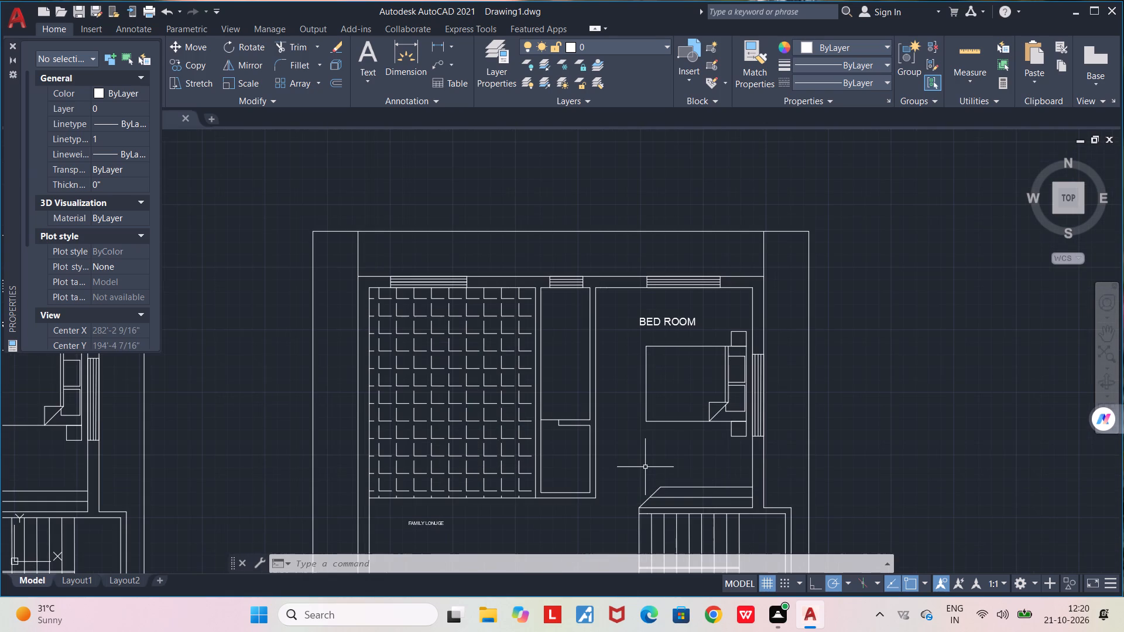
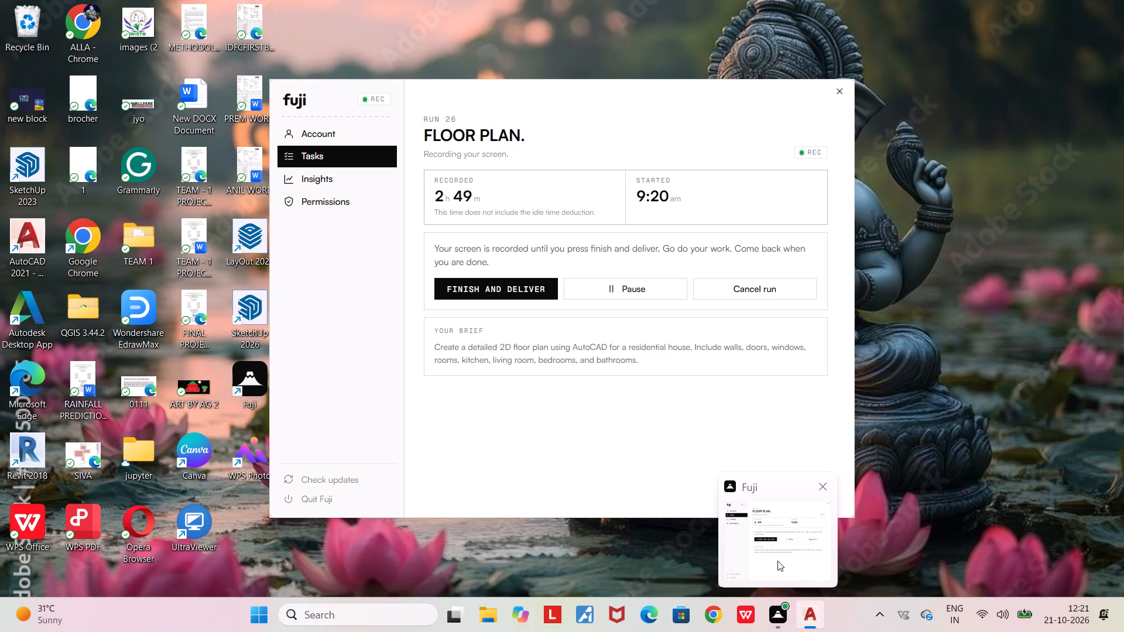
Examine the northern rooms, staircase and toilet area of the second floor plan.
scroll(599, 469, "down", 1)
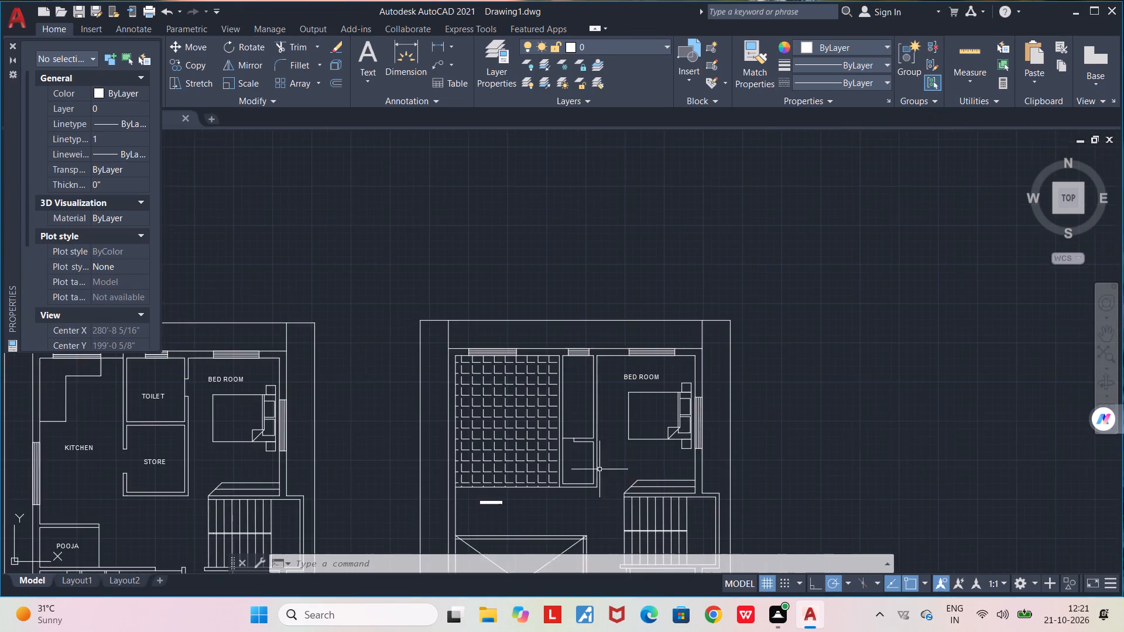
scroll(607, 485, "up", 2)
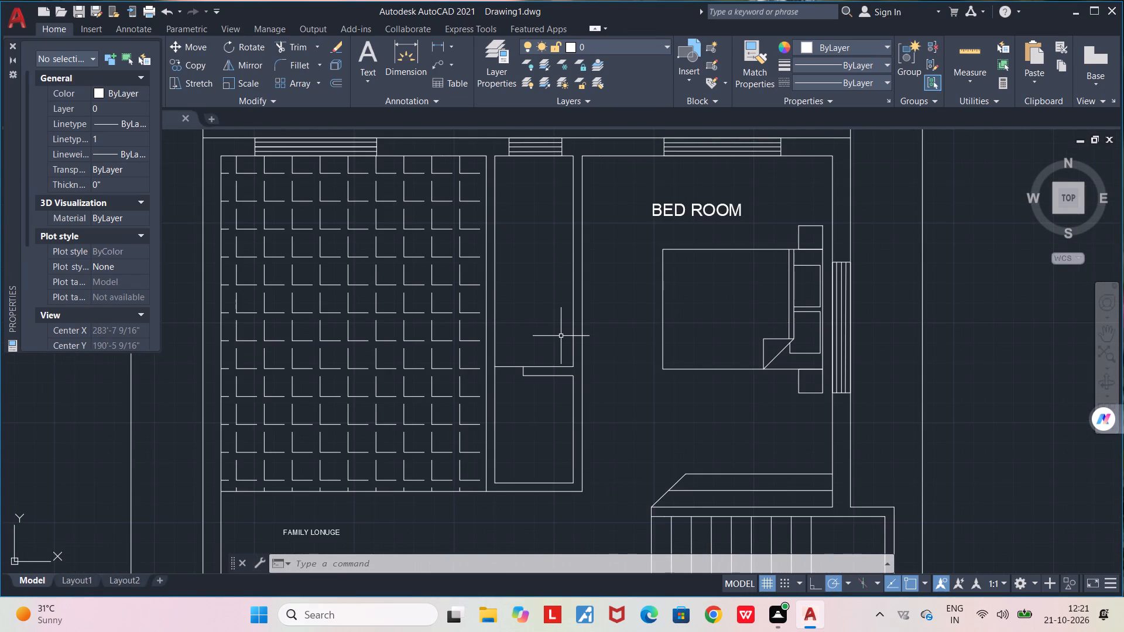
scroll(561, 335, "down", 1)
middle_click_drag(694, 389, 683, 359)
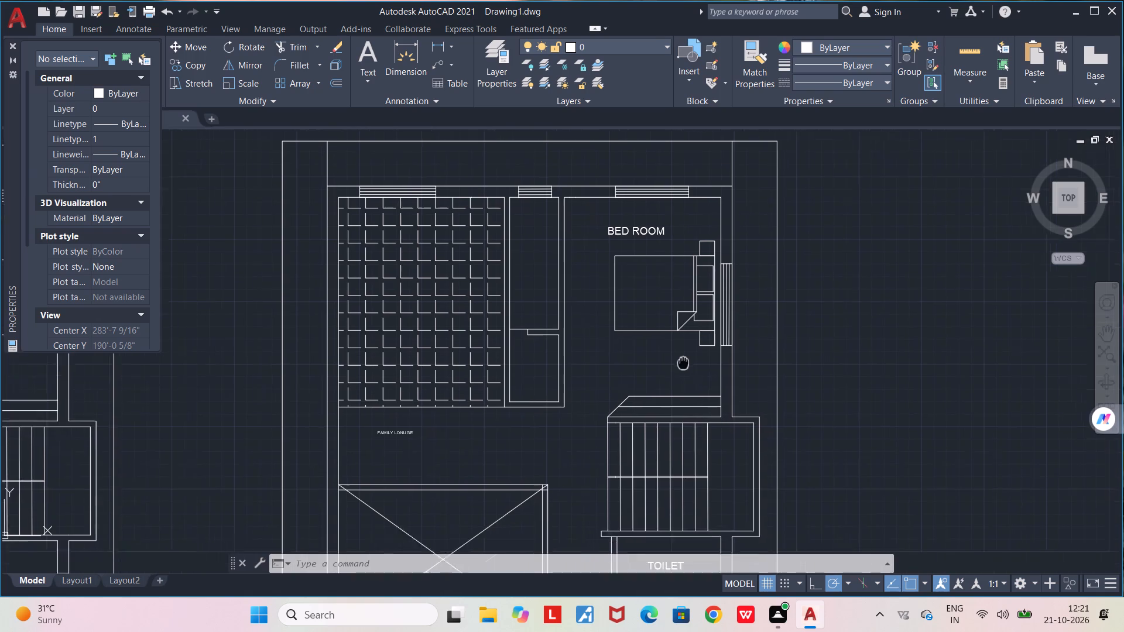
middle_click_drag(683, 359, 664, 257)
scroll(705, 443, "up", 1)
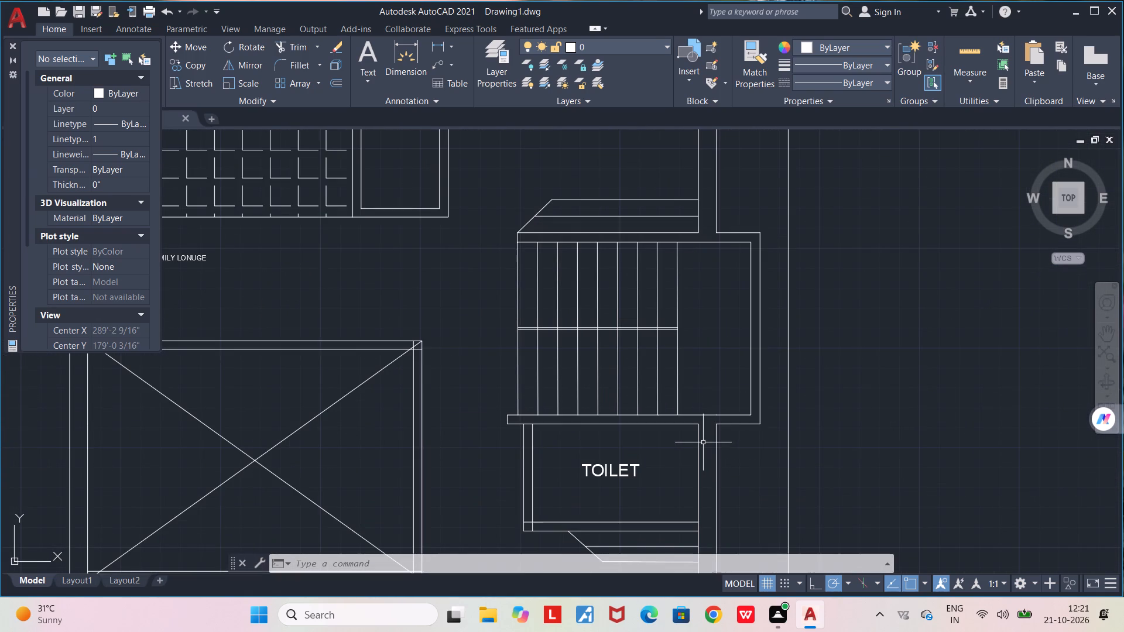
middle_click_drag(670, 476, 683, 490)
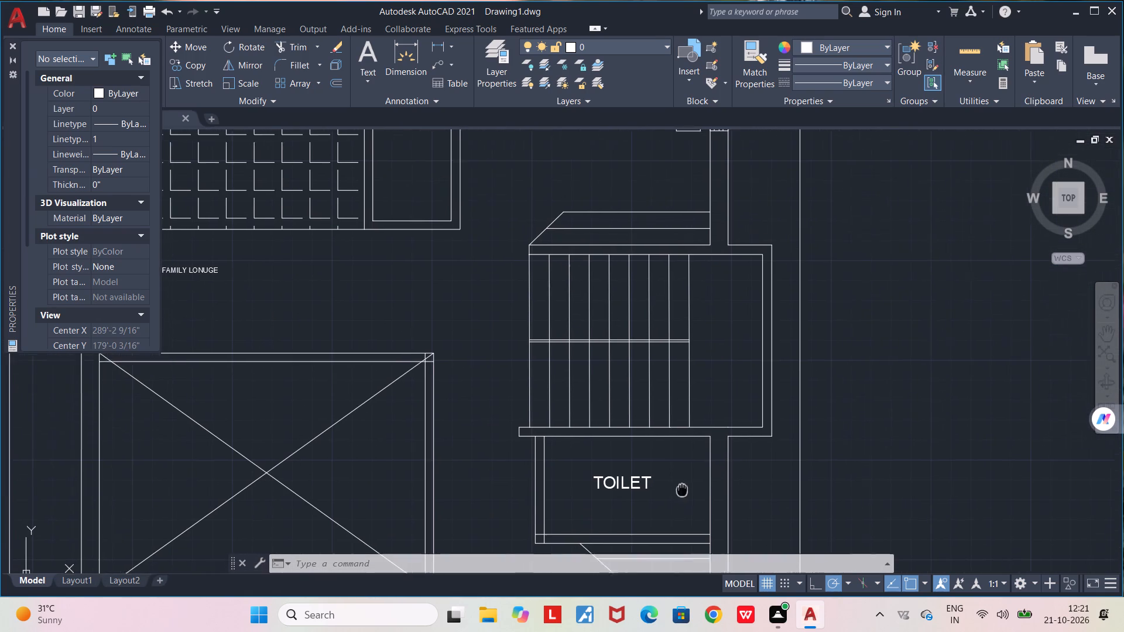
middle_click_drag(683, 490, 690, 498)
scroll(691, 499, "down", 3)
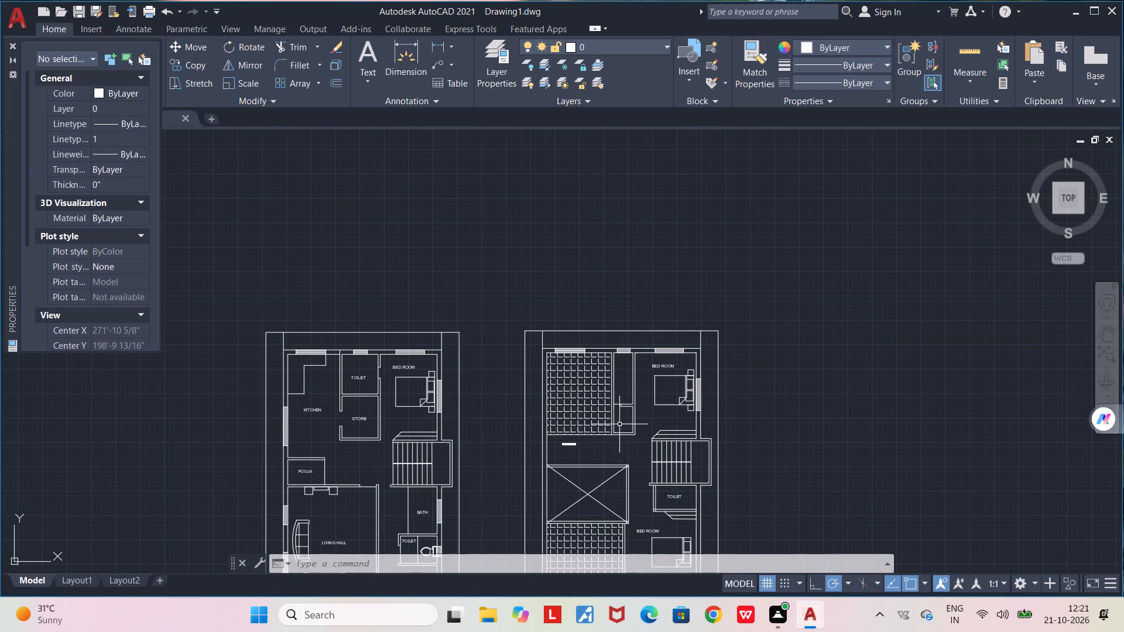
Add the text label TOILET inside the northern part of the narrow room beside the northern bedroom.
scroll(622, 419, "up", 2)
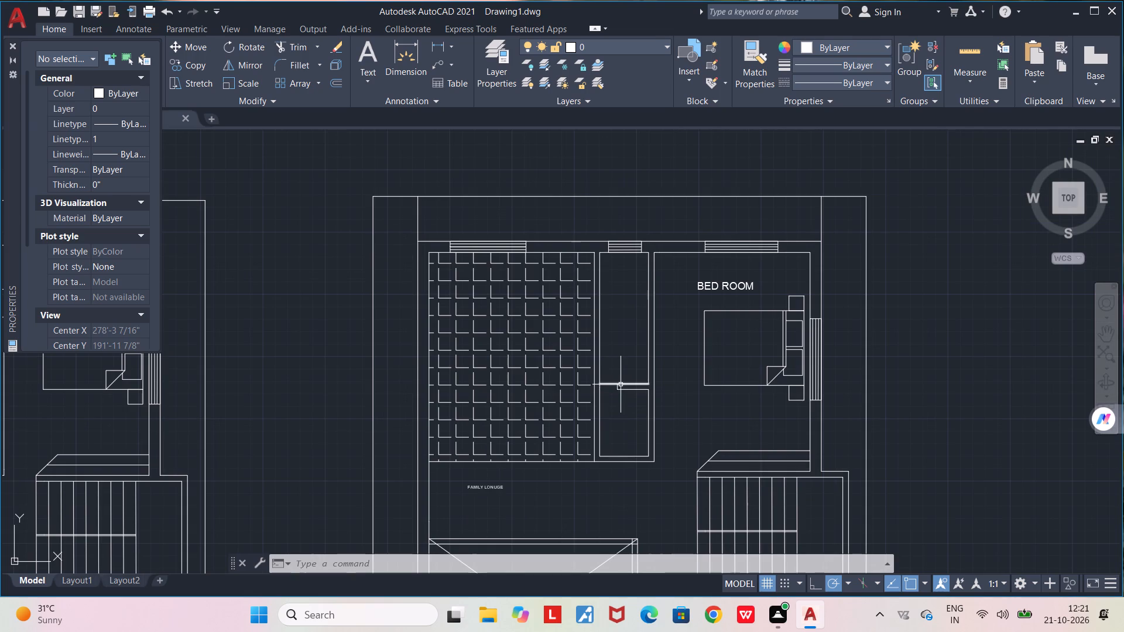
scroll(629, 357, "up", 1)
middle_click_drag(622, 332, 530, 411)
scroll(530, 407, "up", 1)
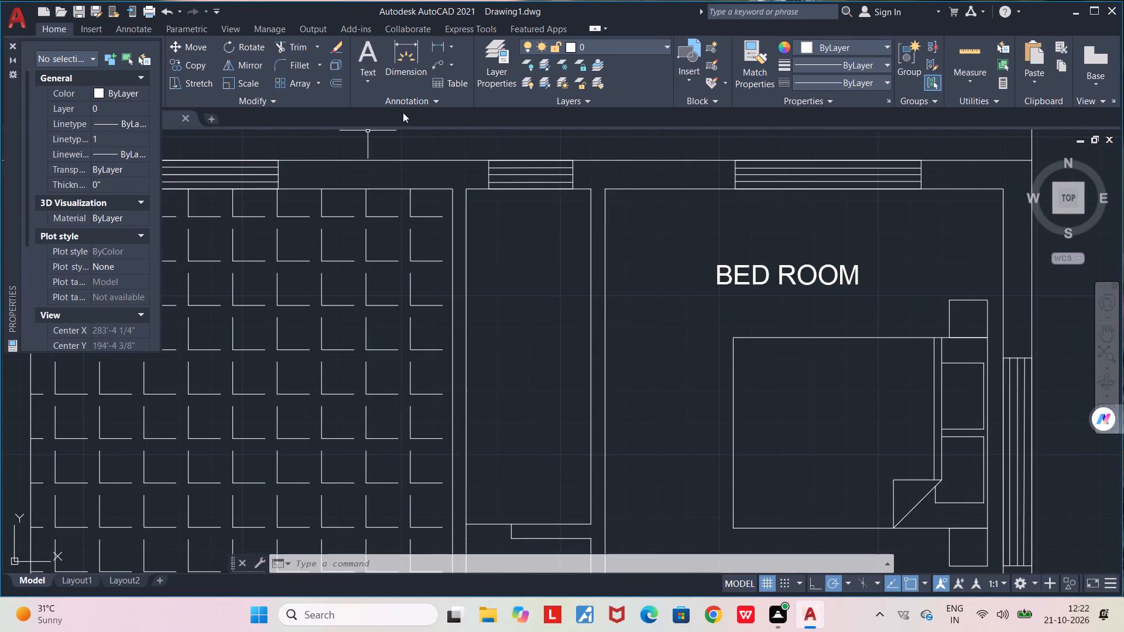
left_click(371, 58)
left_click(510, 328)
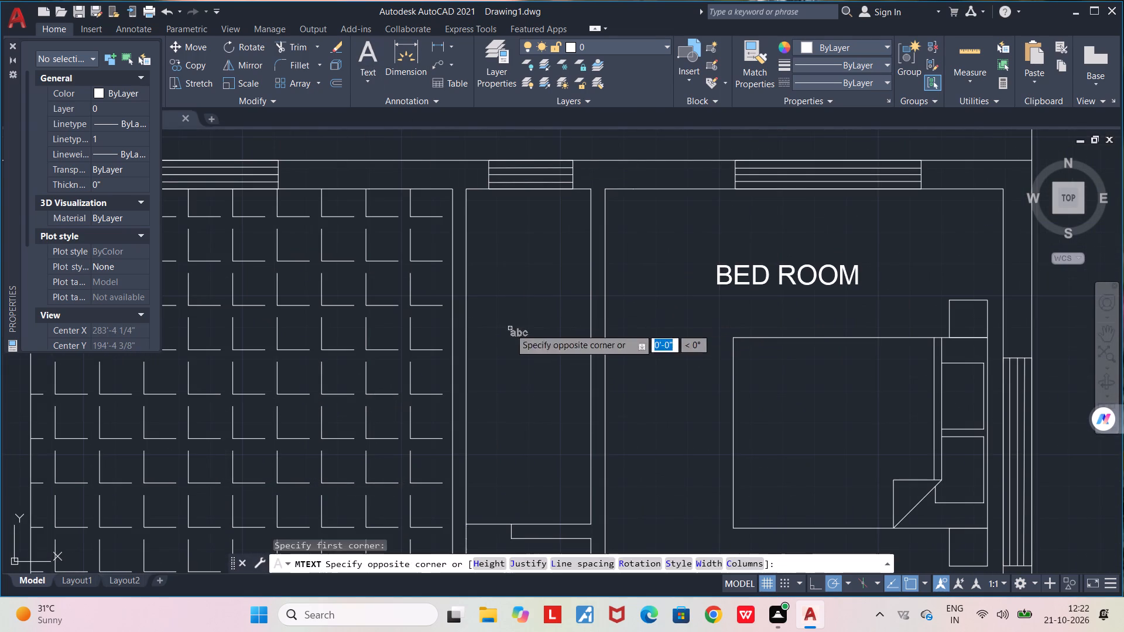
left_click(519, 335)
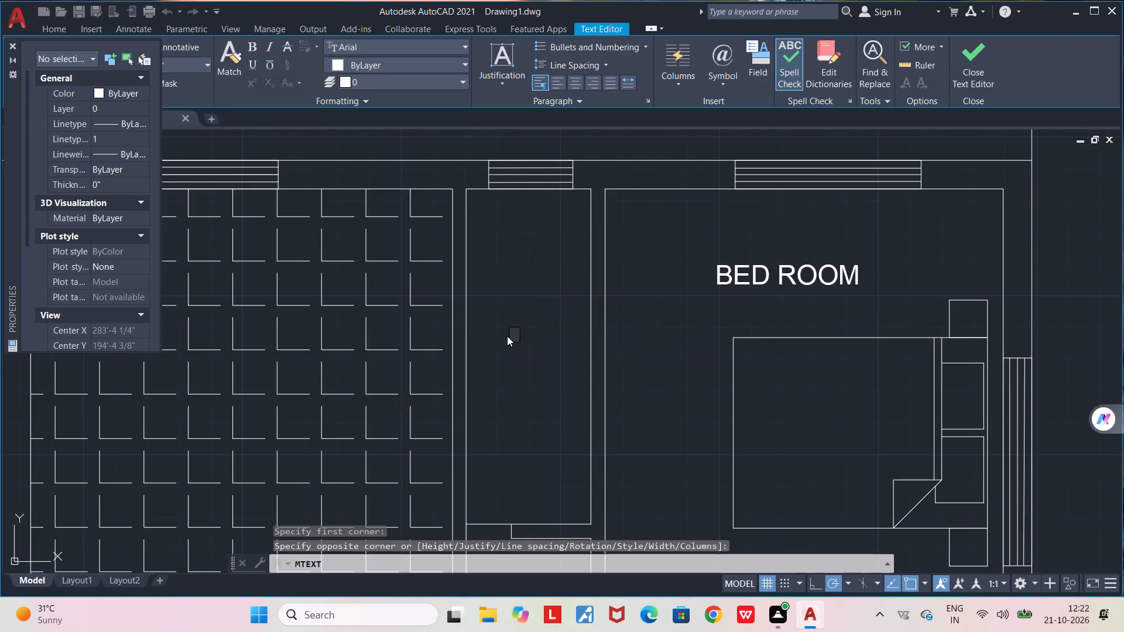
type("TOILET")
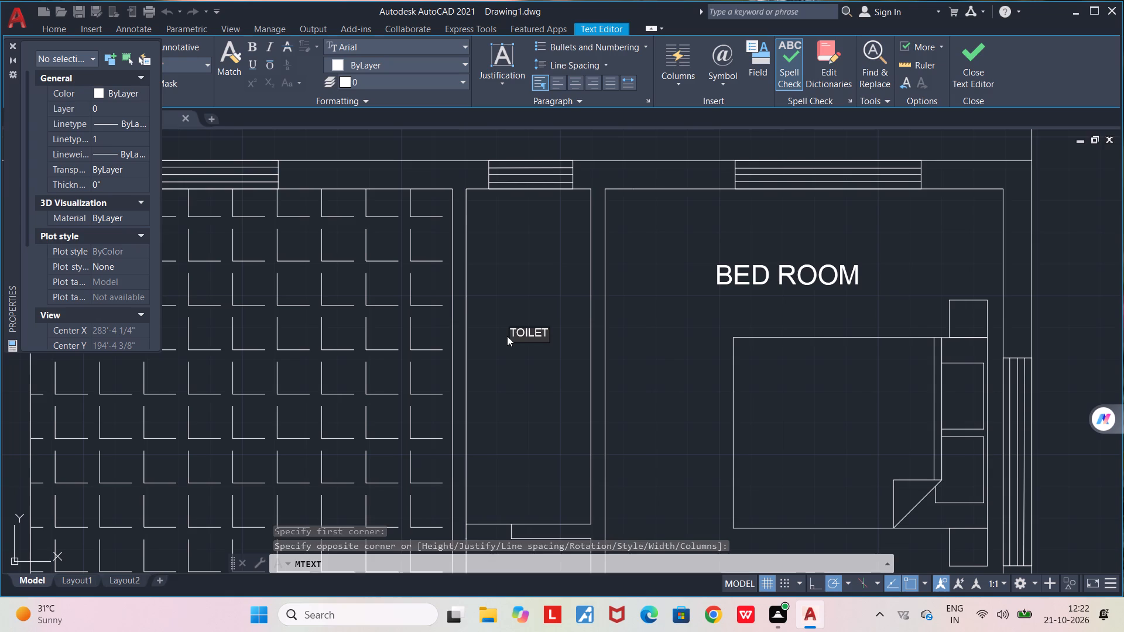
key("Return")
left_click(511, 414)
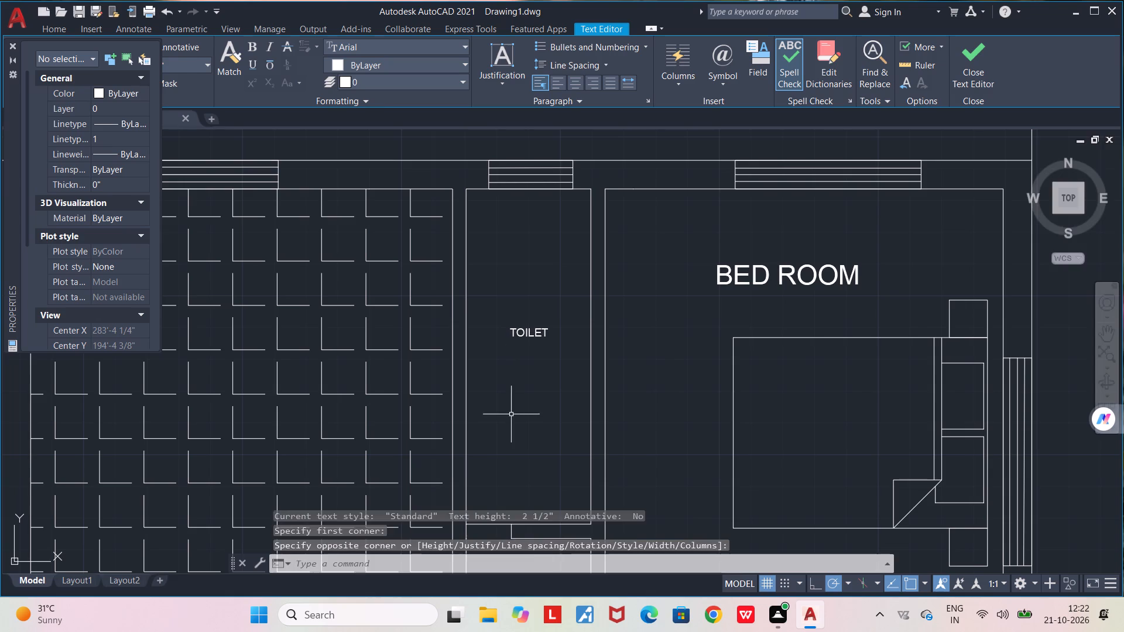
Add the text label DRESSUP inside the small room directly south of the narrow toilet.
middle_click_drag(511, 414, 521, 244)
scroll(521, 245, "down", 2)
scroll(540, 353, "up", 2)
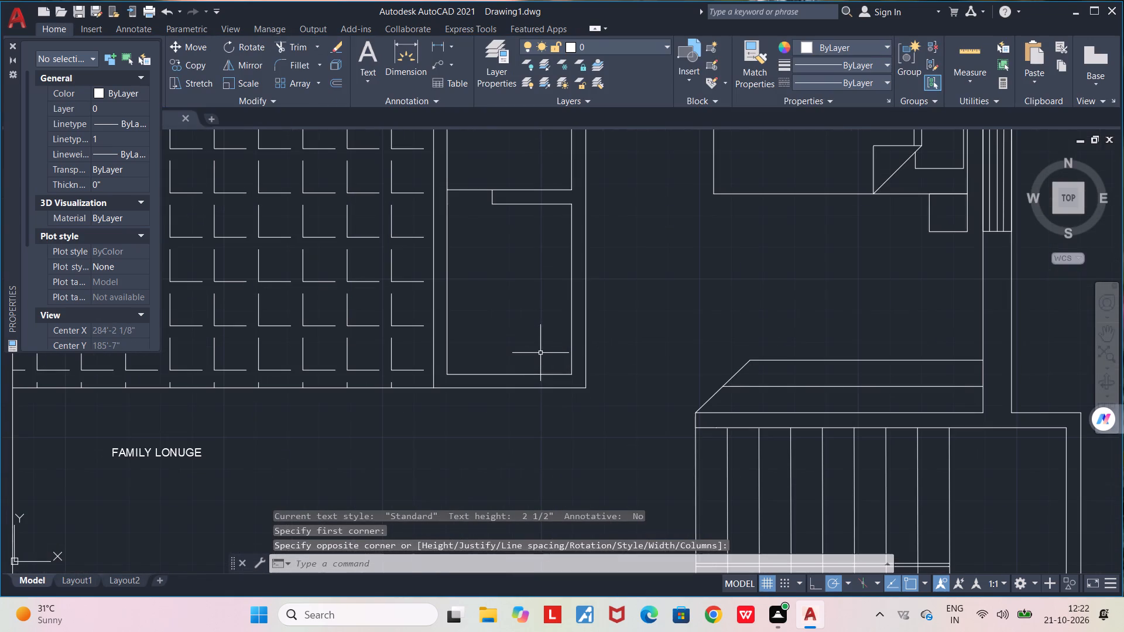
left_click(364, 63)
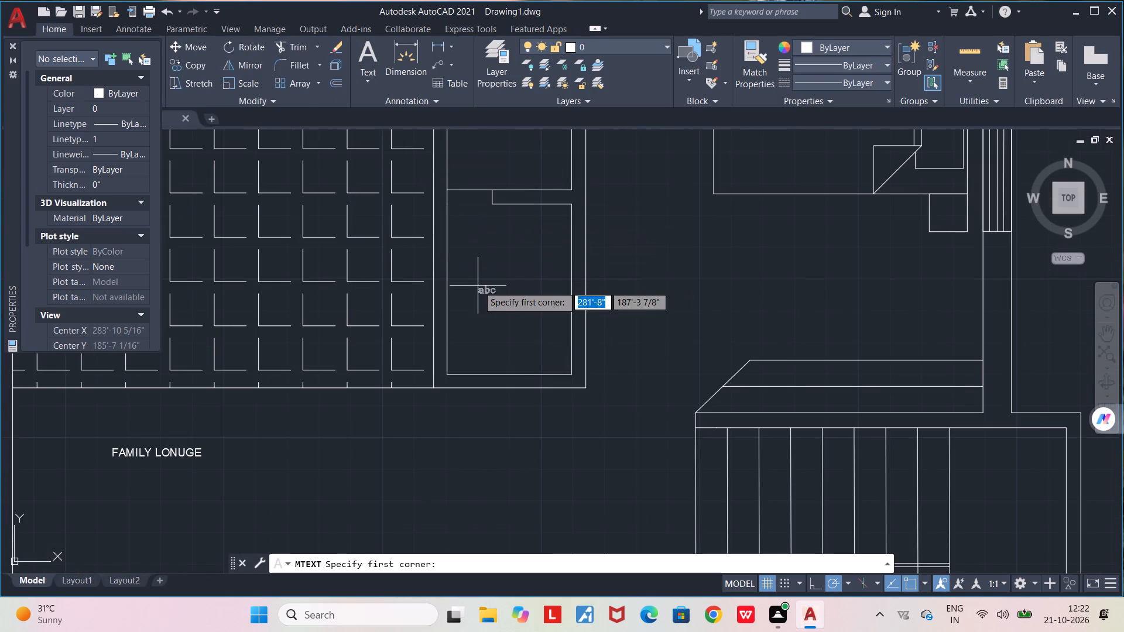
left_click(478, 285)
left_click(507, 301)
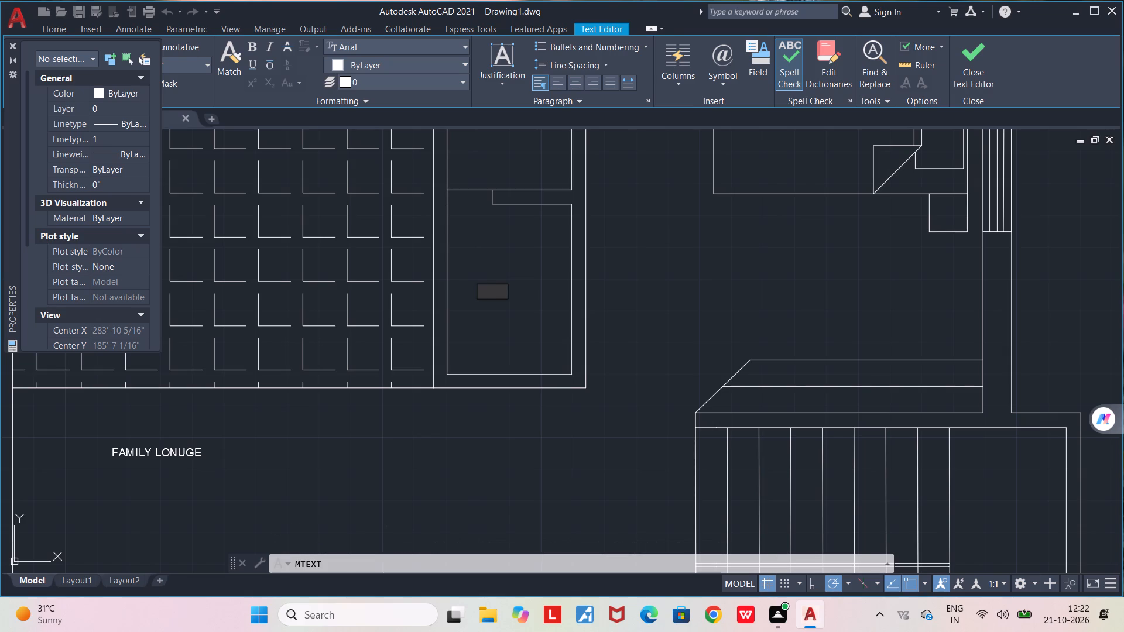
type("DRESSUP")
key("Return")
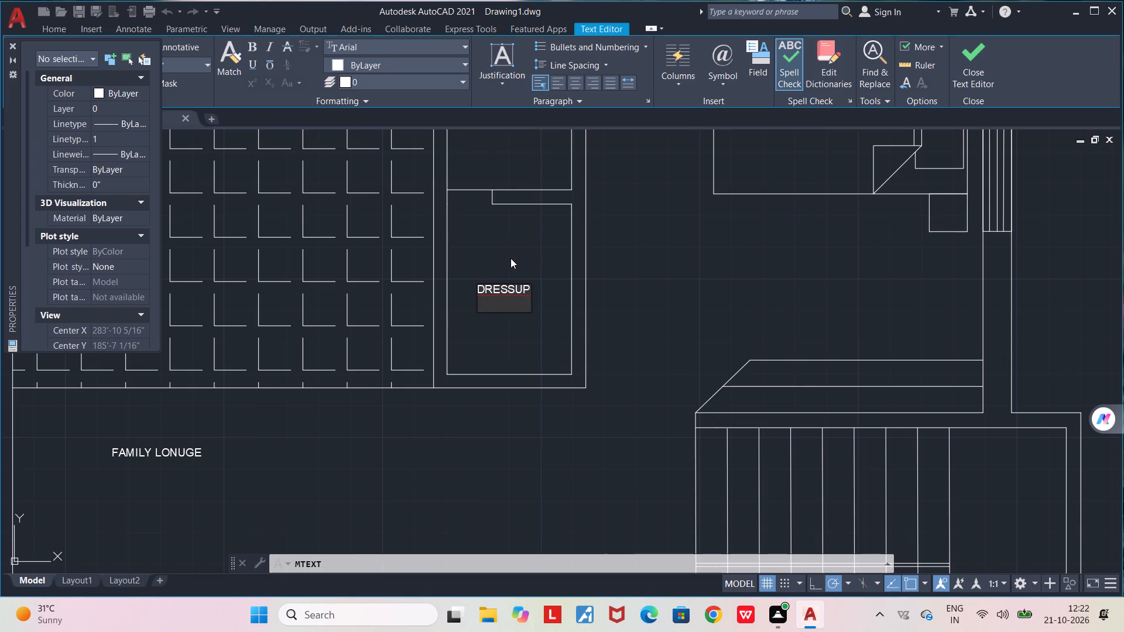
left_click(514, 258)
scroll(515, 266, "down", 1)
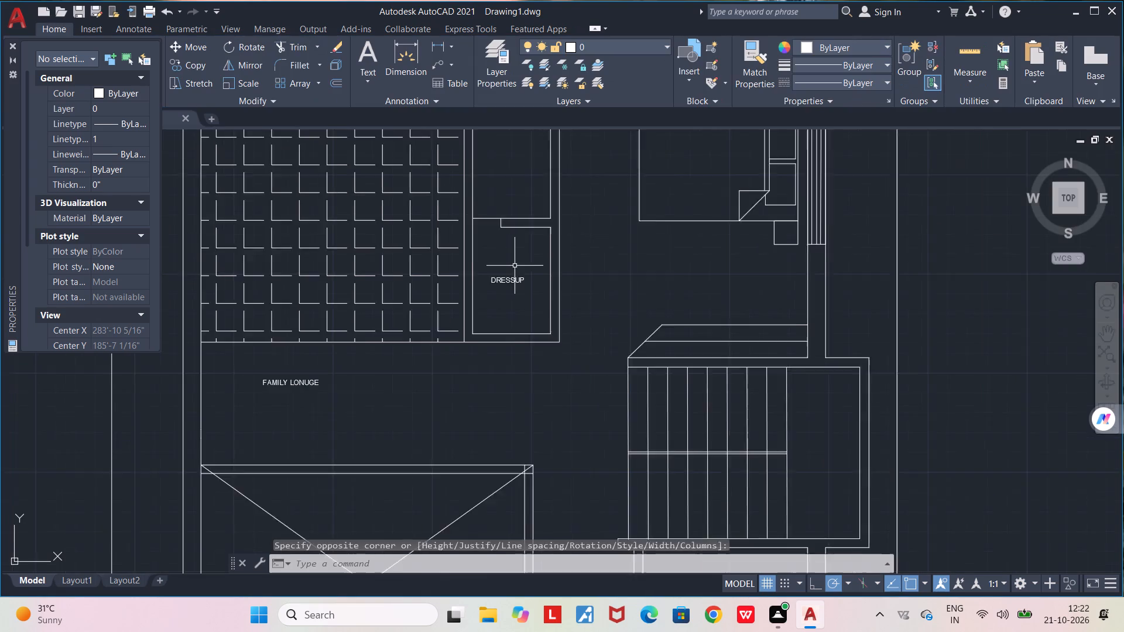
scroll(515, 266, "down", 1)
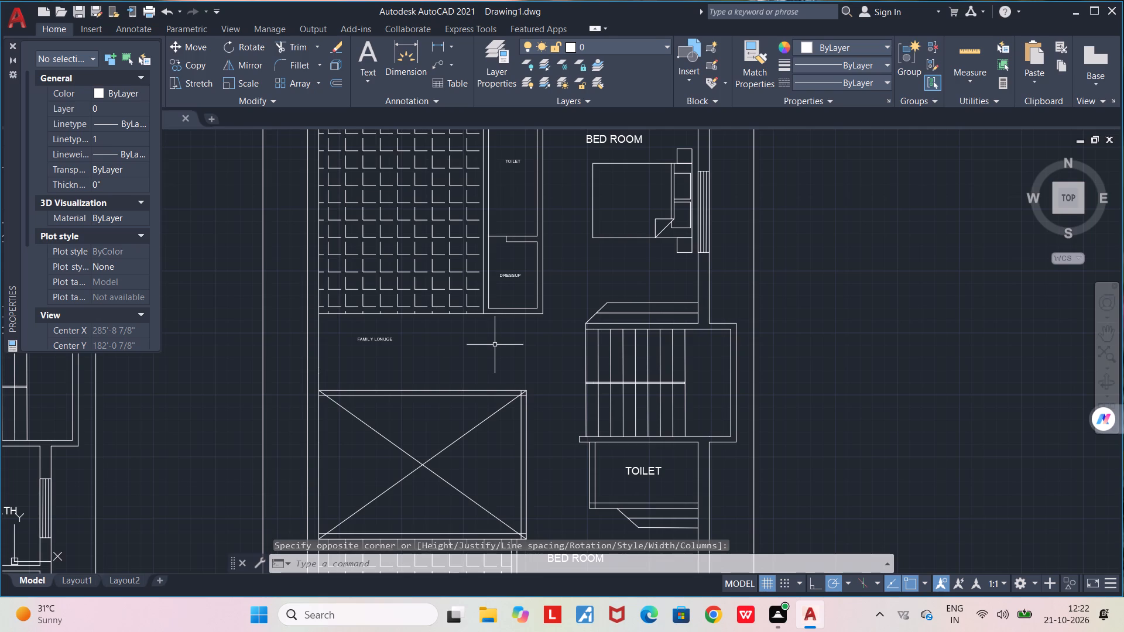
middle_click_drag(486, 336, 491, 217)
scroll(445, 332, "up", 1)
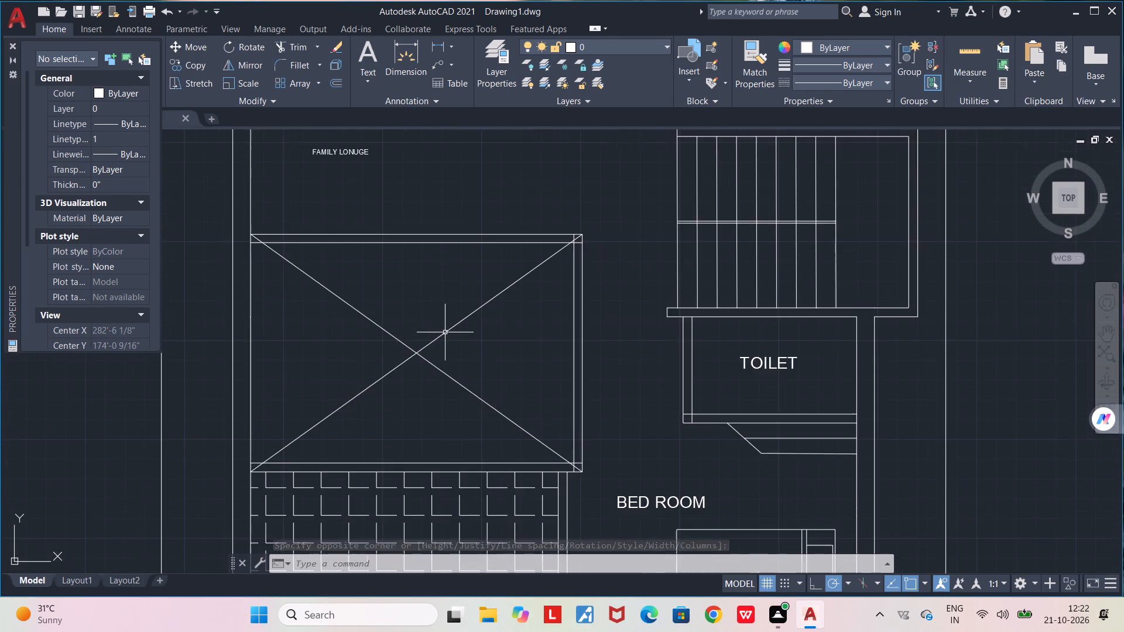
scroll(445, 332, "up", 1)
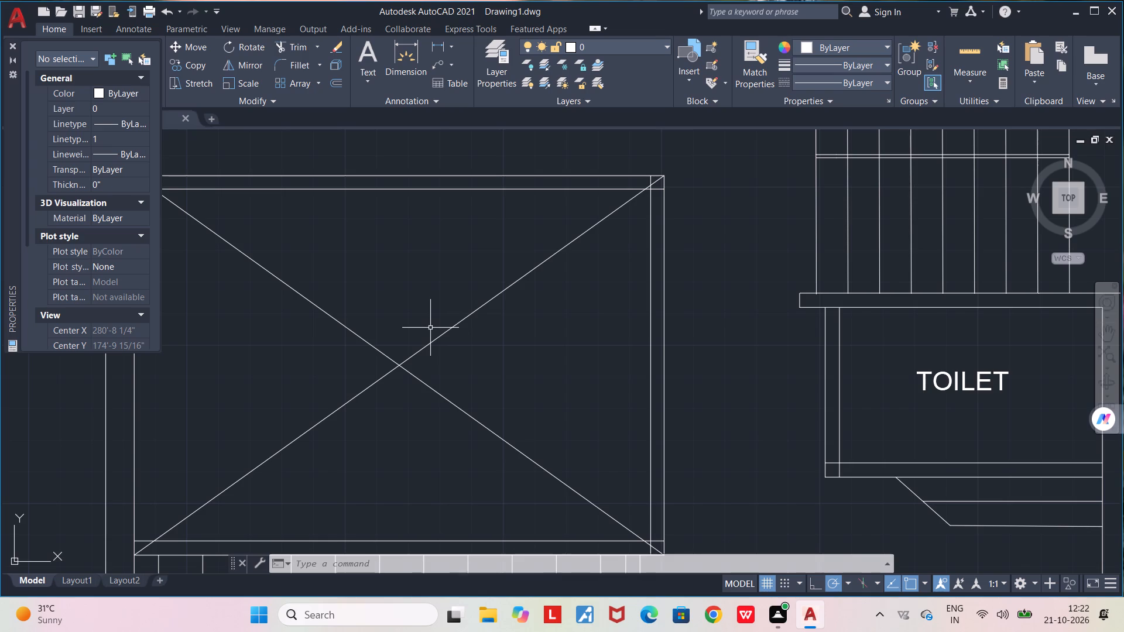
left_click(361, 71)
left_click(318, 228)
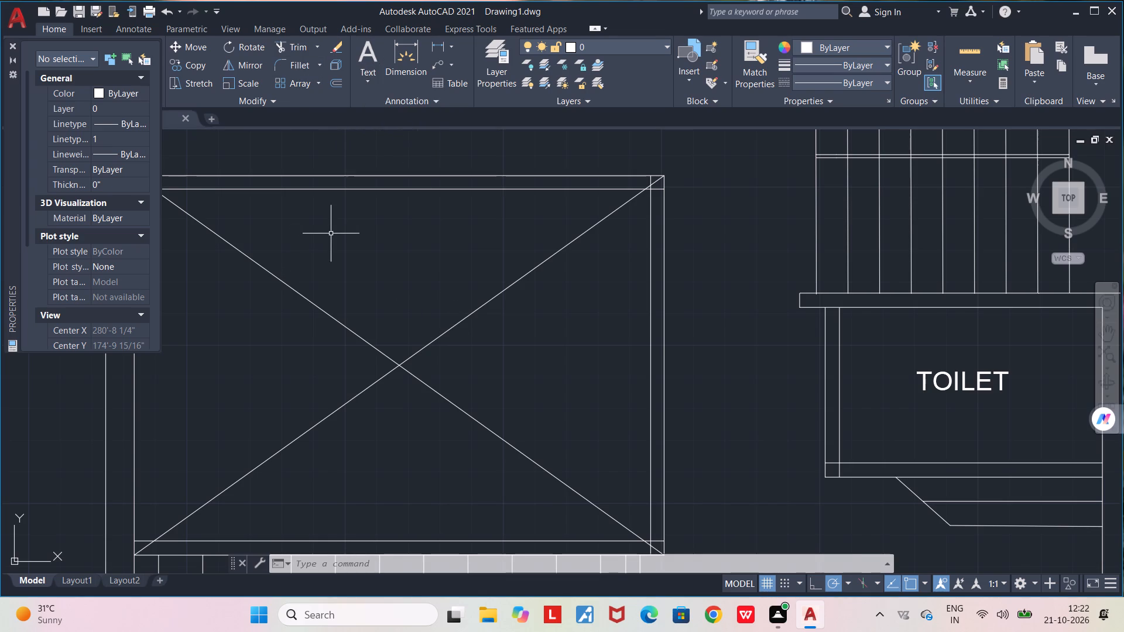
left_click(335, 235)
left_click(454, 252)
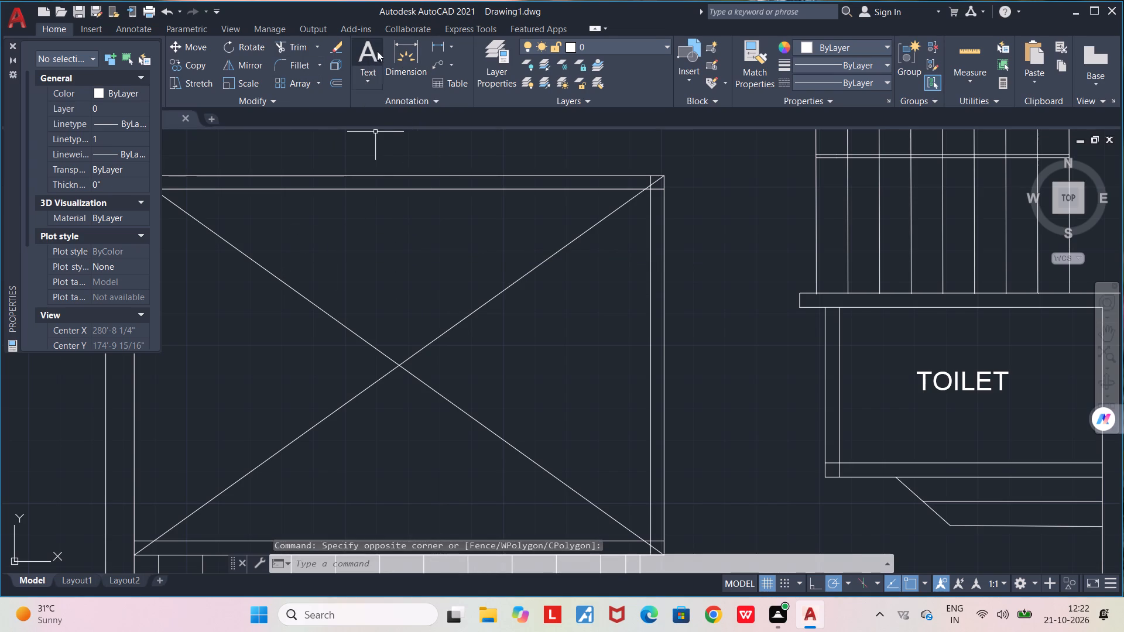
Add the text label DOUBLE HEIGHT LIVING HALL in the upper part of the crossed rectangle south of the family lounge.
left_click(367, 54)
left_click(331, 235)
left_click(410, 246)
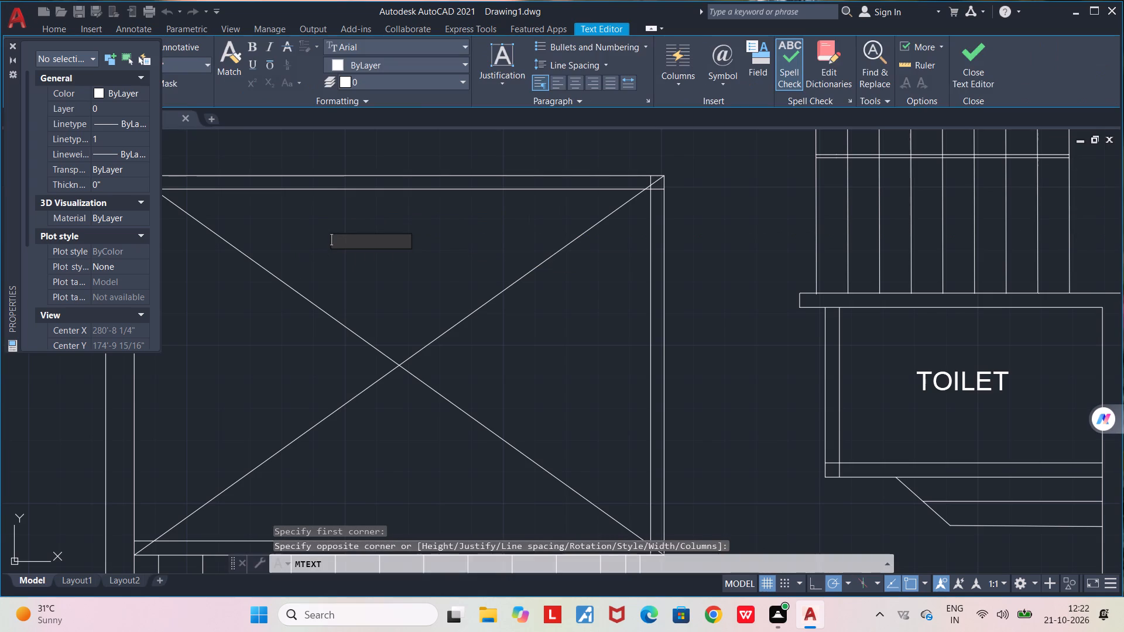
type("DUB")
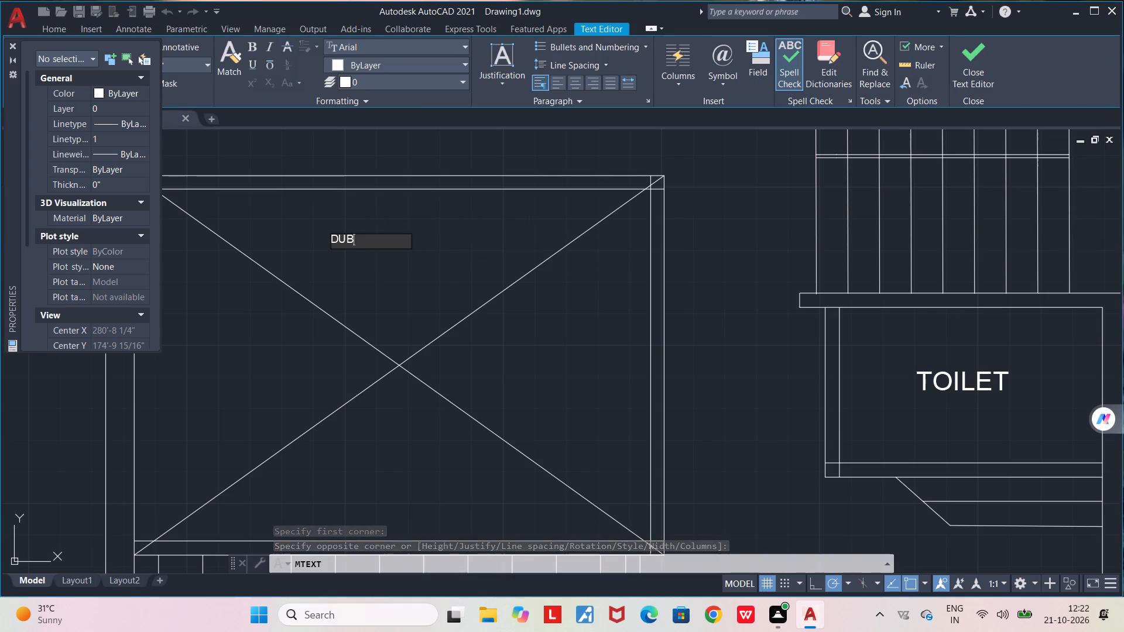
type("LE HEIGHT")
key("space")
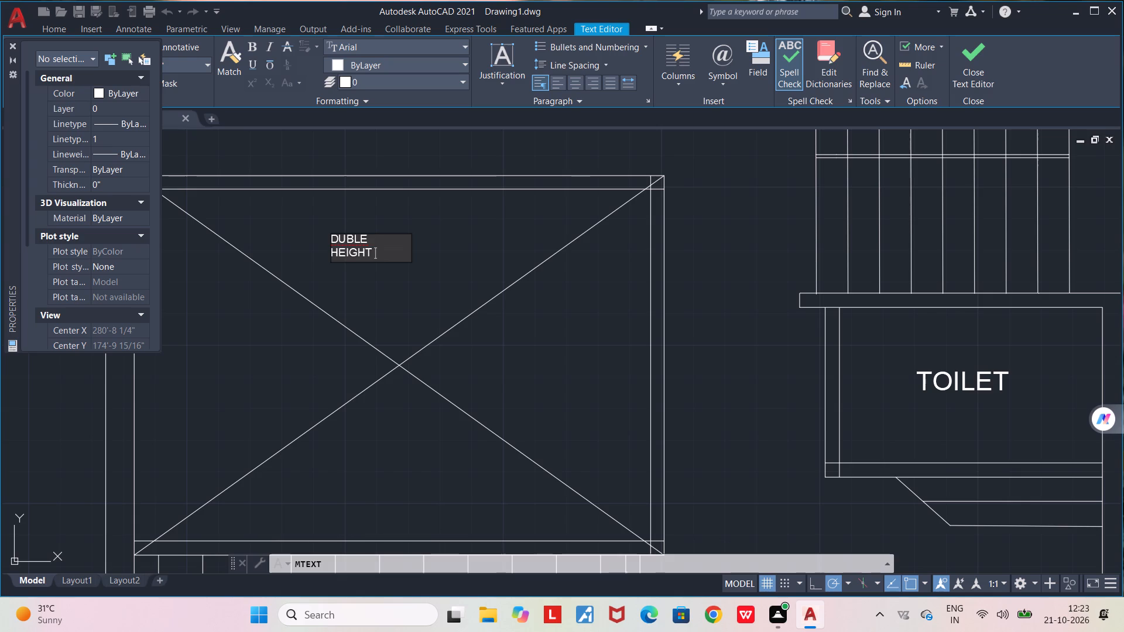
type("LIVING HALS")
key("space")
key("BackSpace")
key("BackSpace")
type("LS")
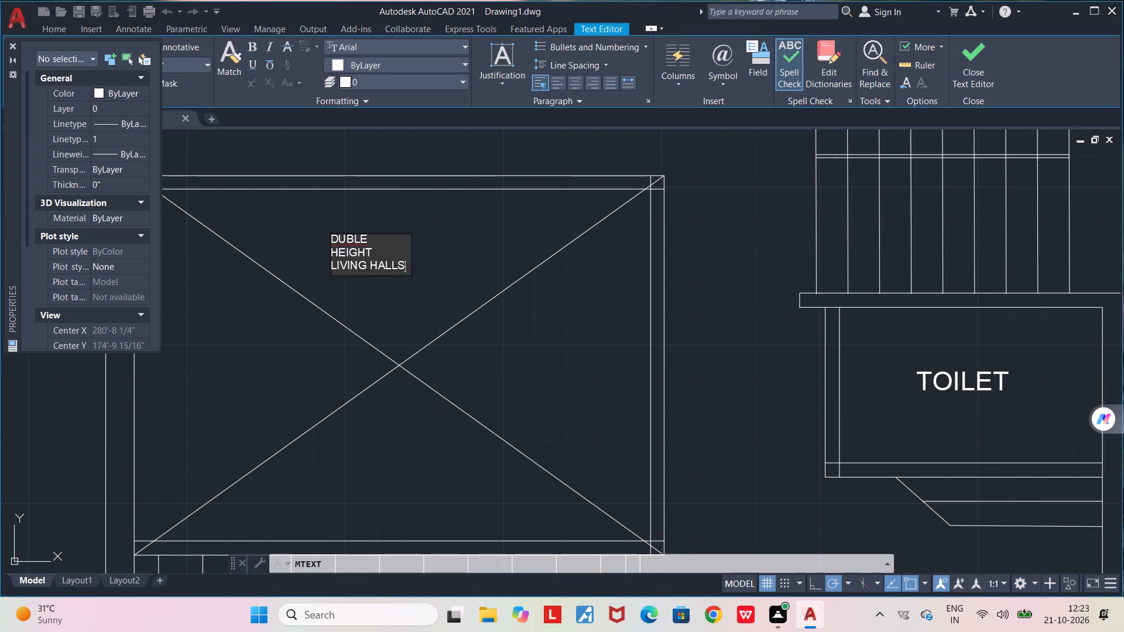
left_click(340, 239)
key("0")
key("BackSpace")
key("o")
left_click(408, 267)
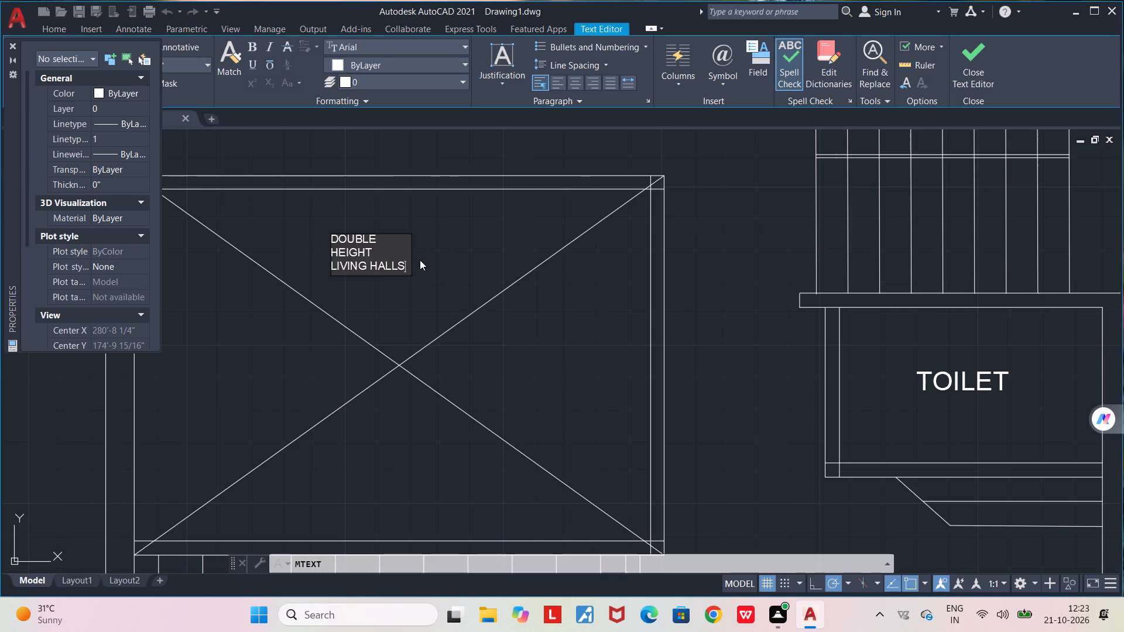
key("BackSpace")
left_click(471, 251)
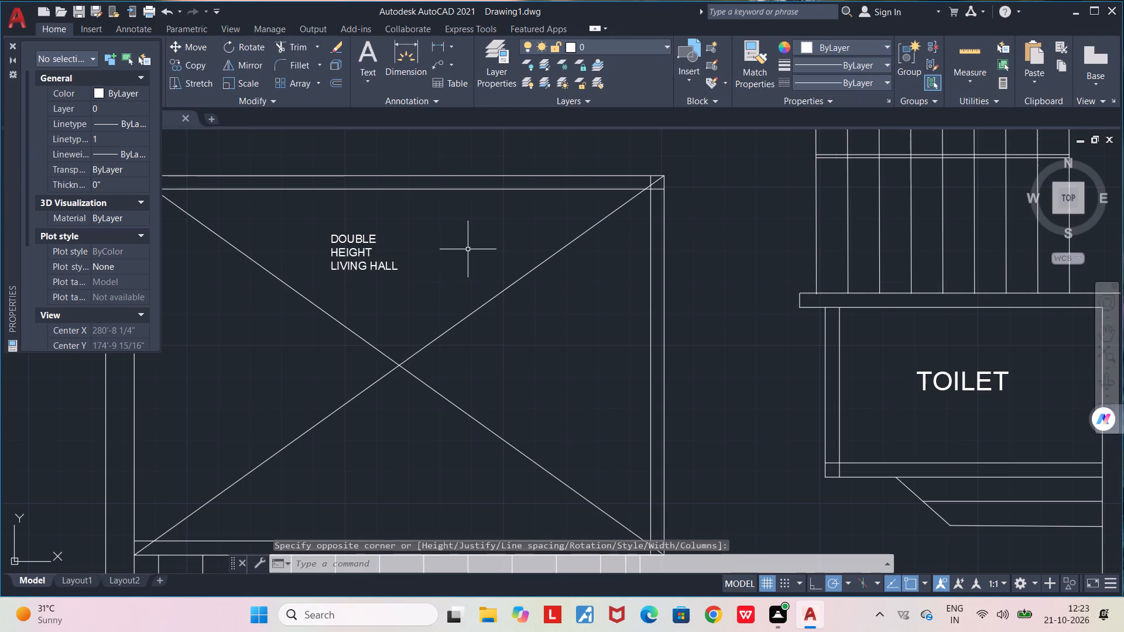
Widen the DOUBLE HEIGHT LIVING HALL text frame so the label fits on a single line.
left_click(360, 254)
left_click_drag(411, 236, 433, 233)
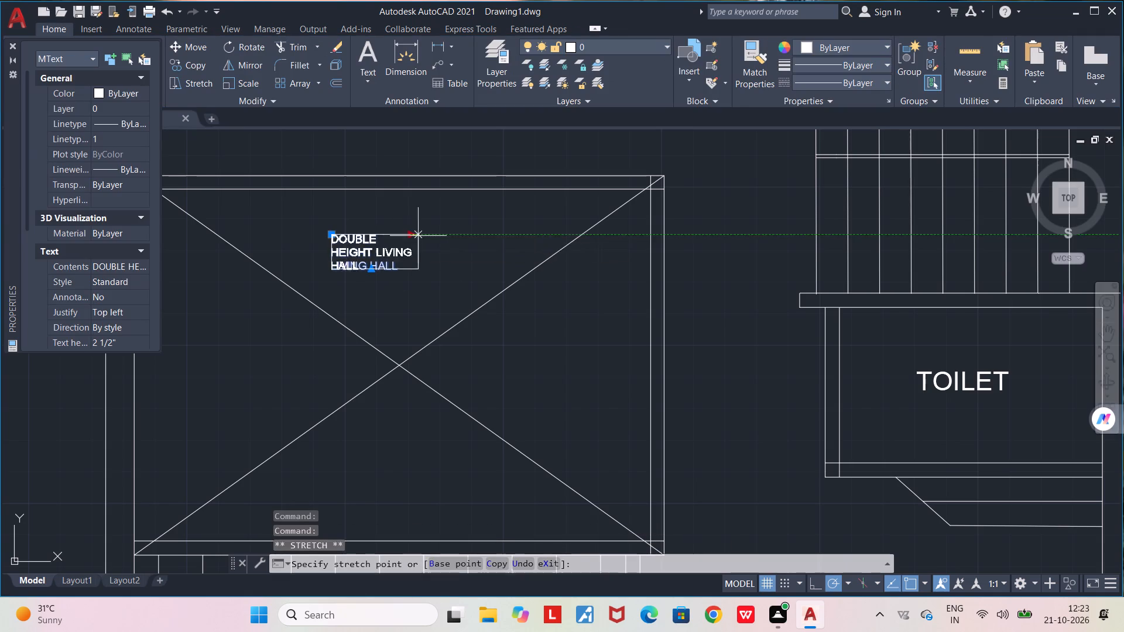
left_click_drag(433, 233, 496, 224)
left_click(496, 224)
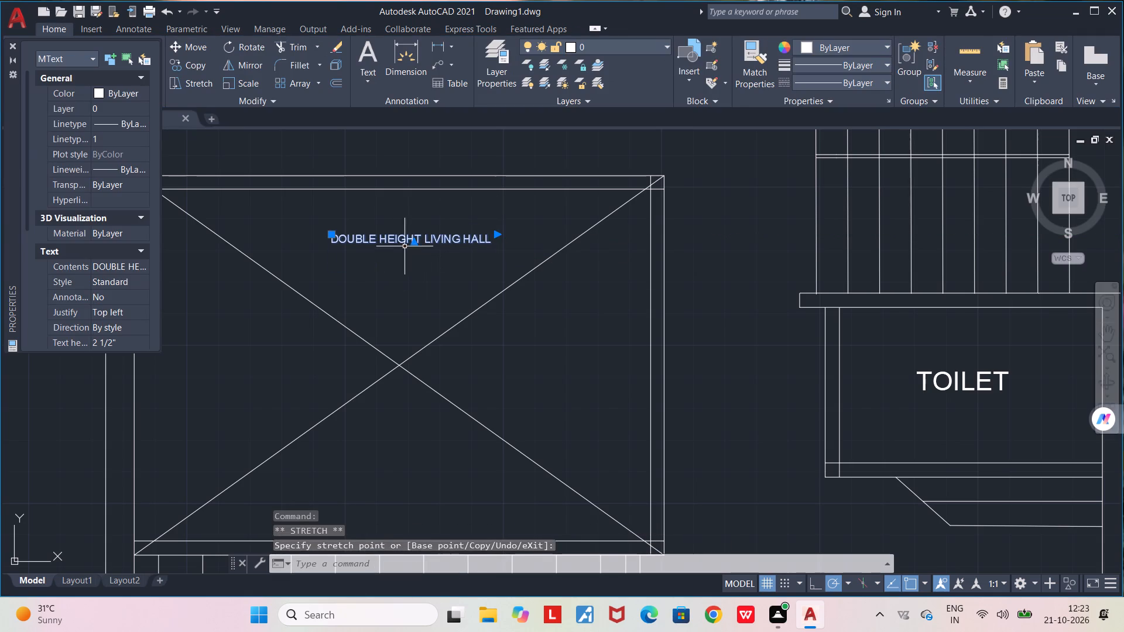
left_click_drag(378, 237, 328, 236)
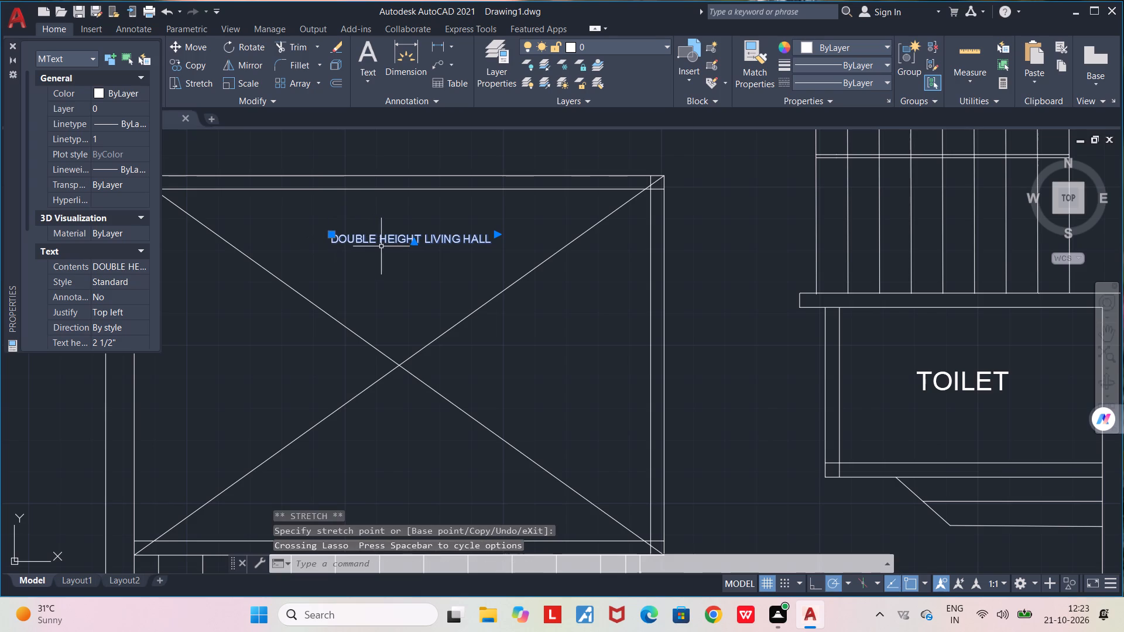
Move the DOUBLE HEIGHT LIVING HALL label slightly southwest so it sits centred in the upper part of the crossed rectangle.
left_click_drag(395, 241, 376, 239)
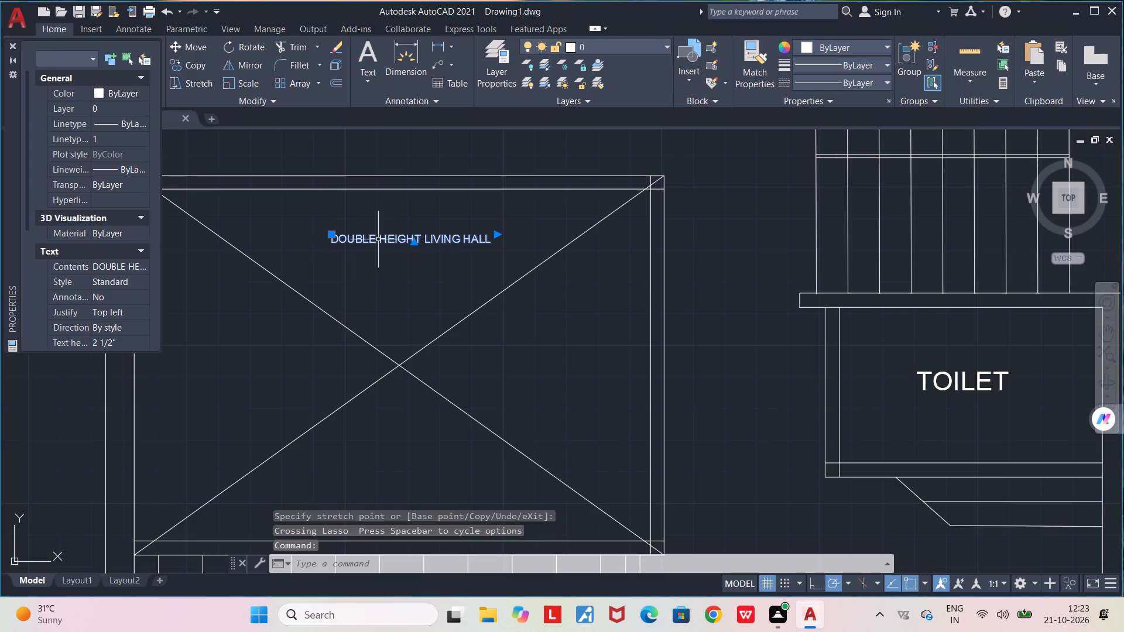
left_click_drag(376, 239, 368, 261)
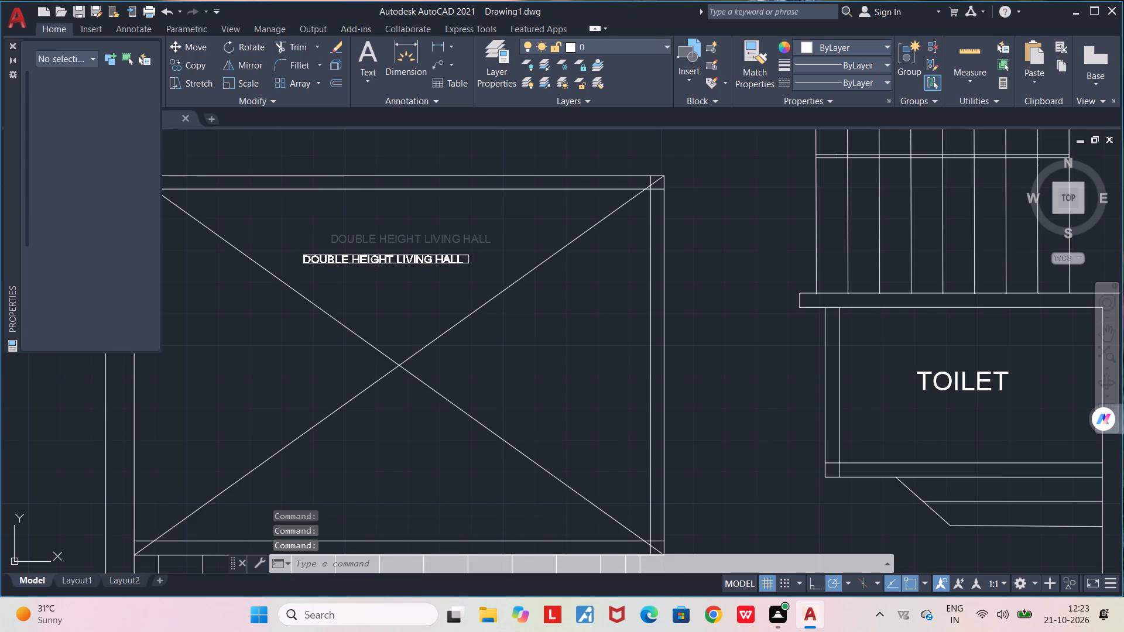
left_click(379, 231)
scroll(377, 237, "down", 1)
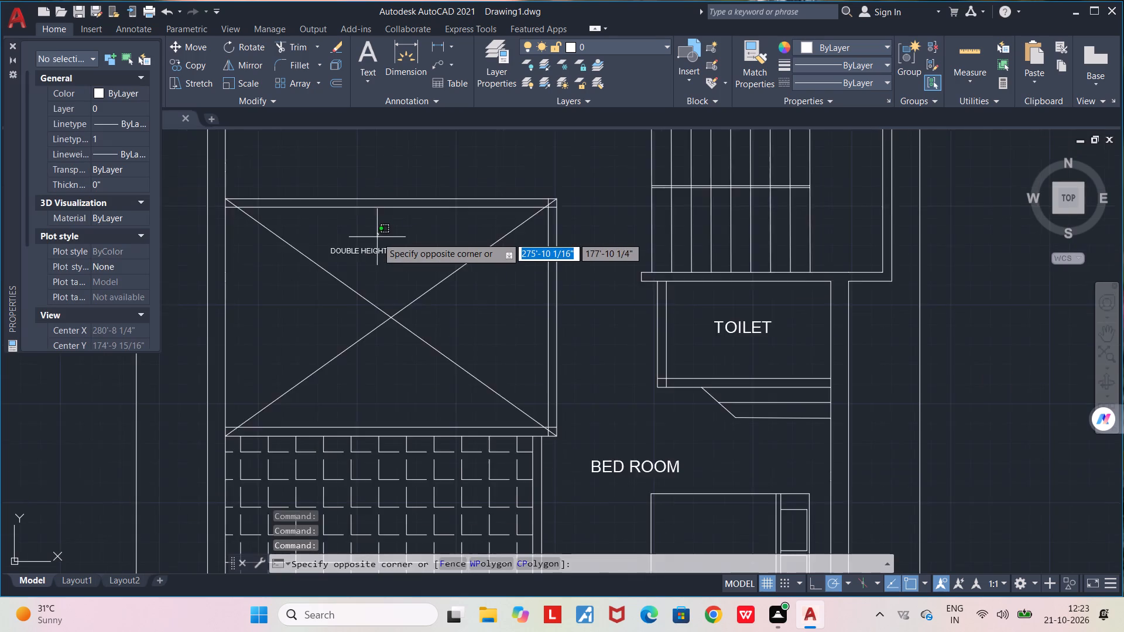
scroll(377, 237, "down", 4)
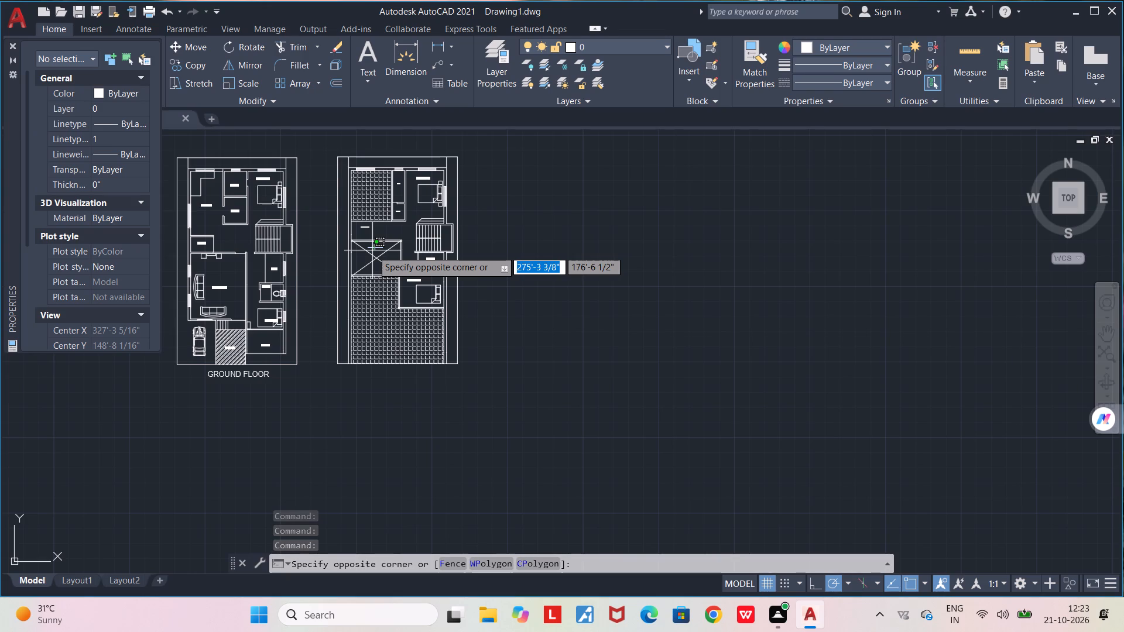
scroll(375, 251, "up", 4)
middle_click_drag(375, 254, 375, 318)
scroll(375, 318, "down", 1)
key("Escape")
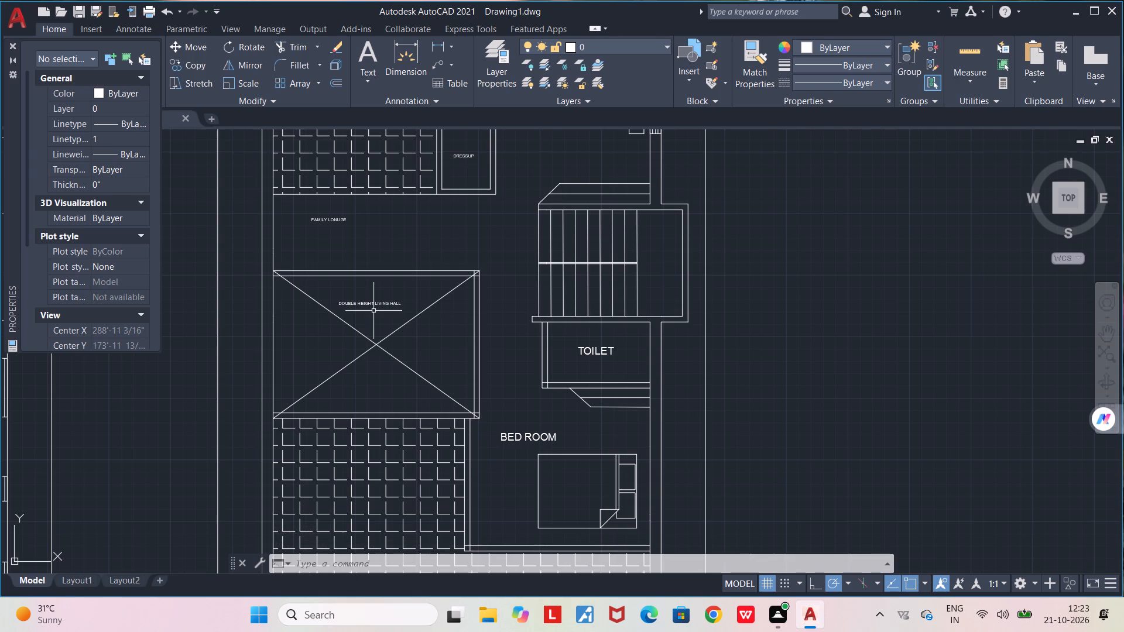
Add the text label TERRACE in the large hatched area southwest of the southern bedroom.
scroll(285, 290, "down", 2)
scroll(325, 442, "up", 3)
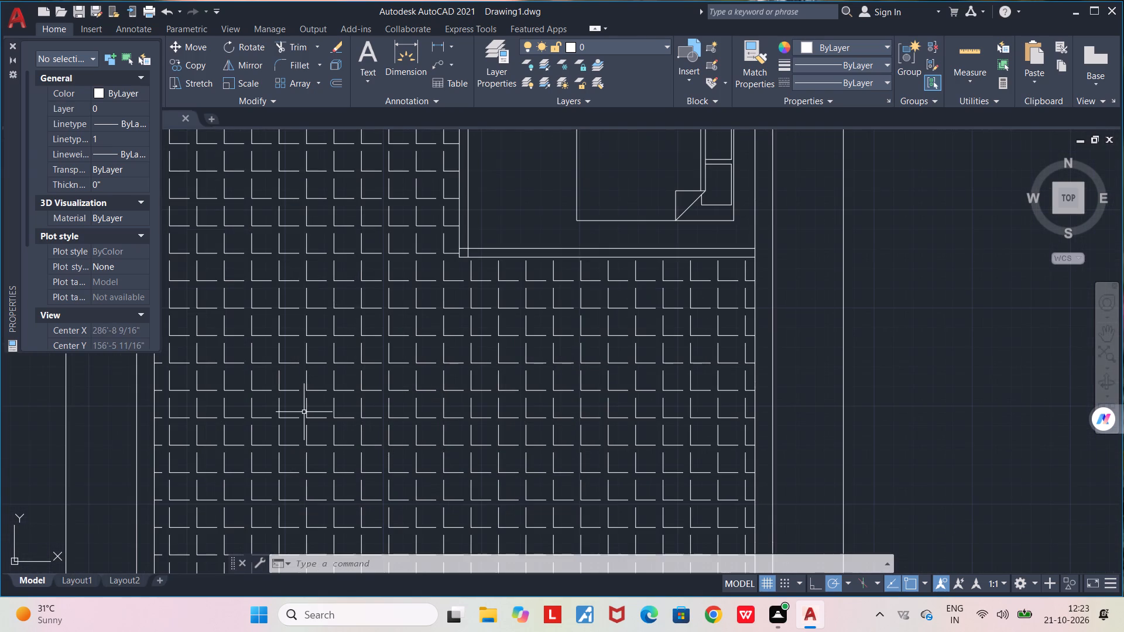
left_click(369, 56)
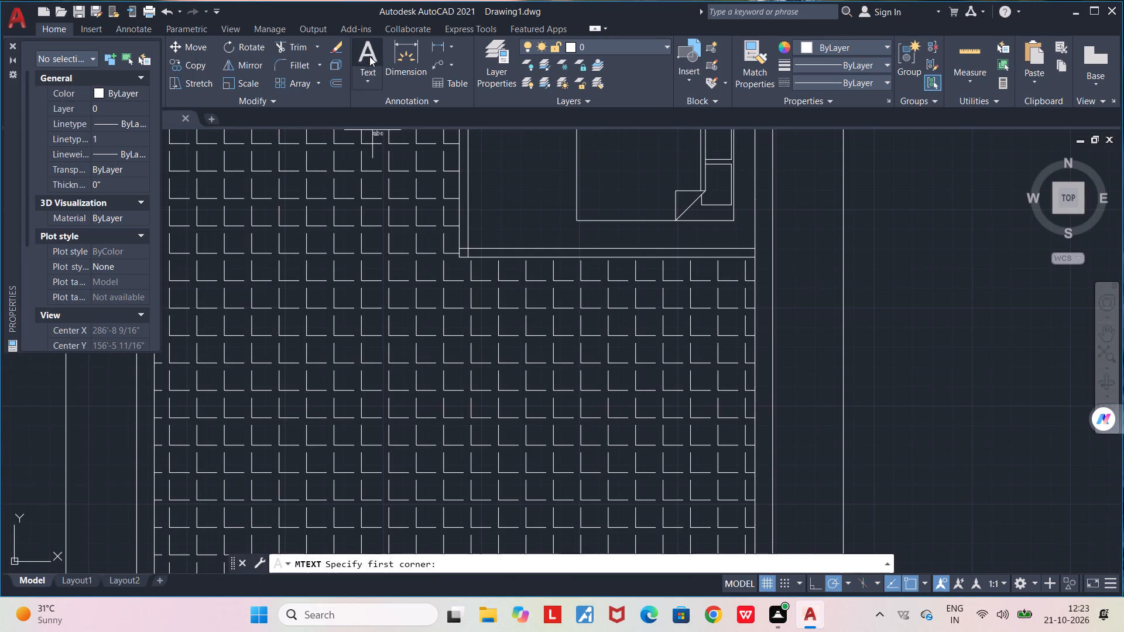
left_click(241, 290)
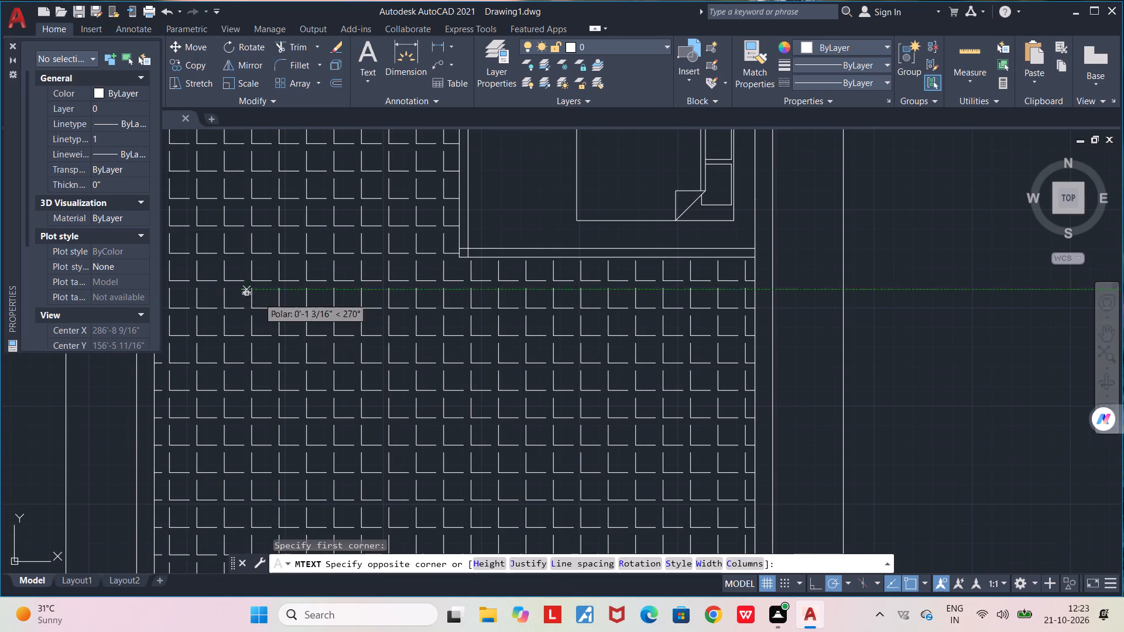
left_click(348, 321)
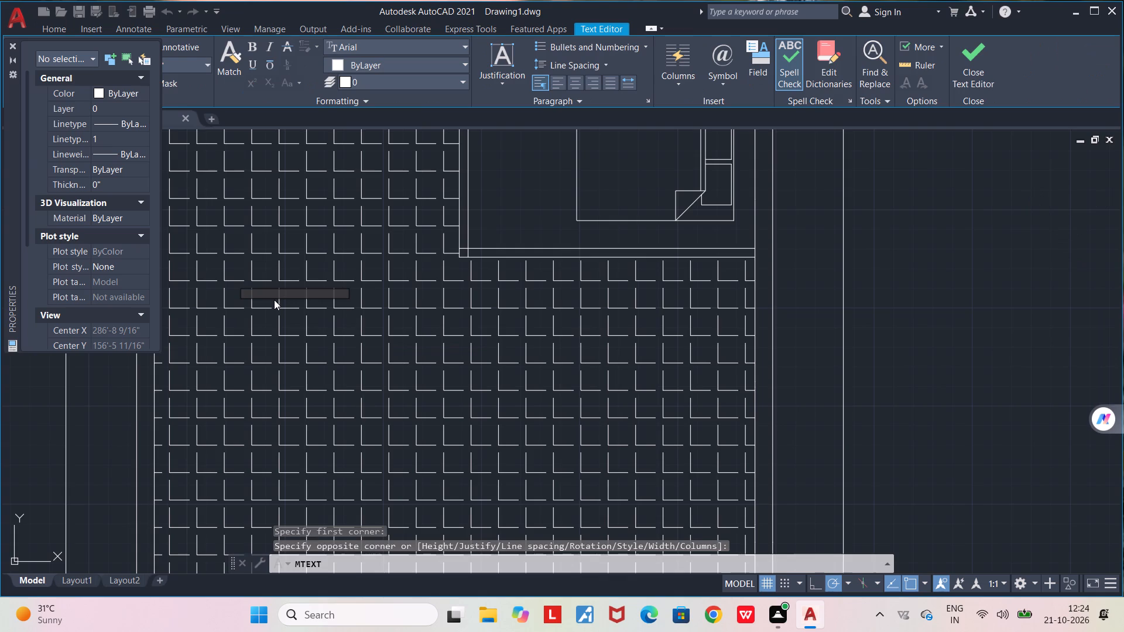
type("TERRACE")
key("space")
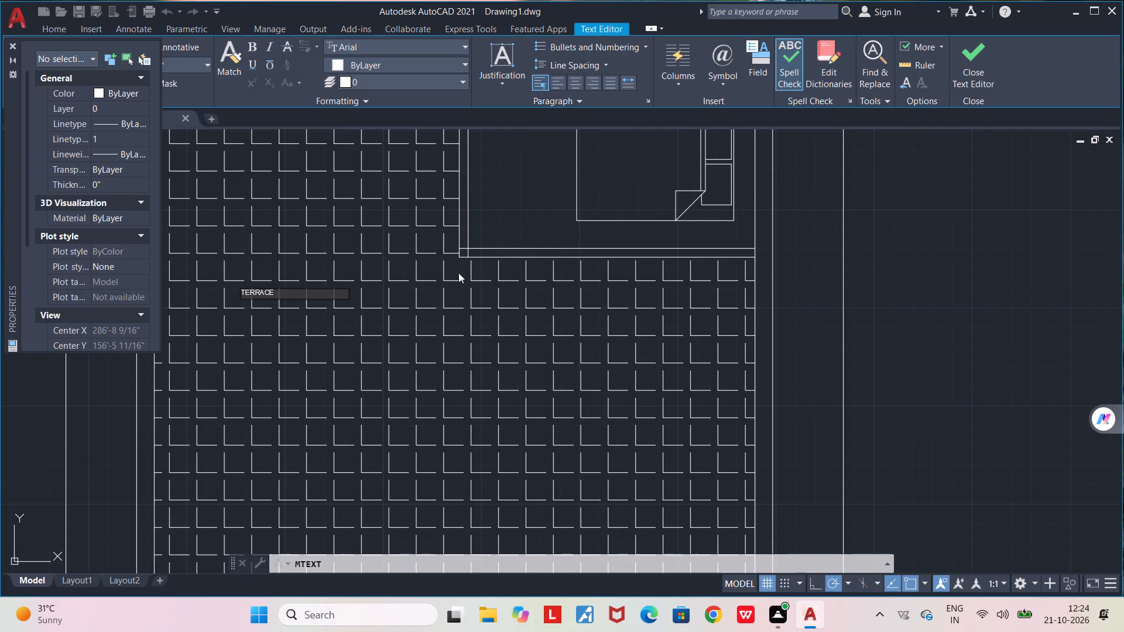
left_click(544, 201)
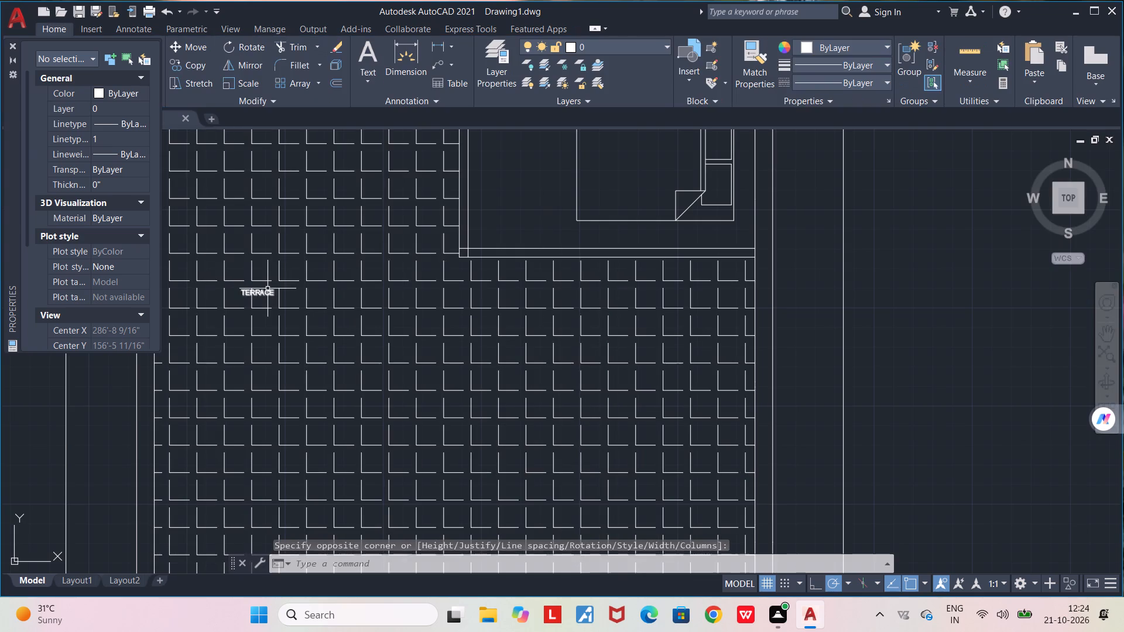
Move the TERRACE label southeast to the middle of the large hatched area, just south of the bedroom.
left_click(268, 289)
left_click_drag(259, 293, 362, 298)
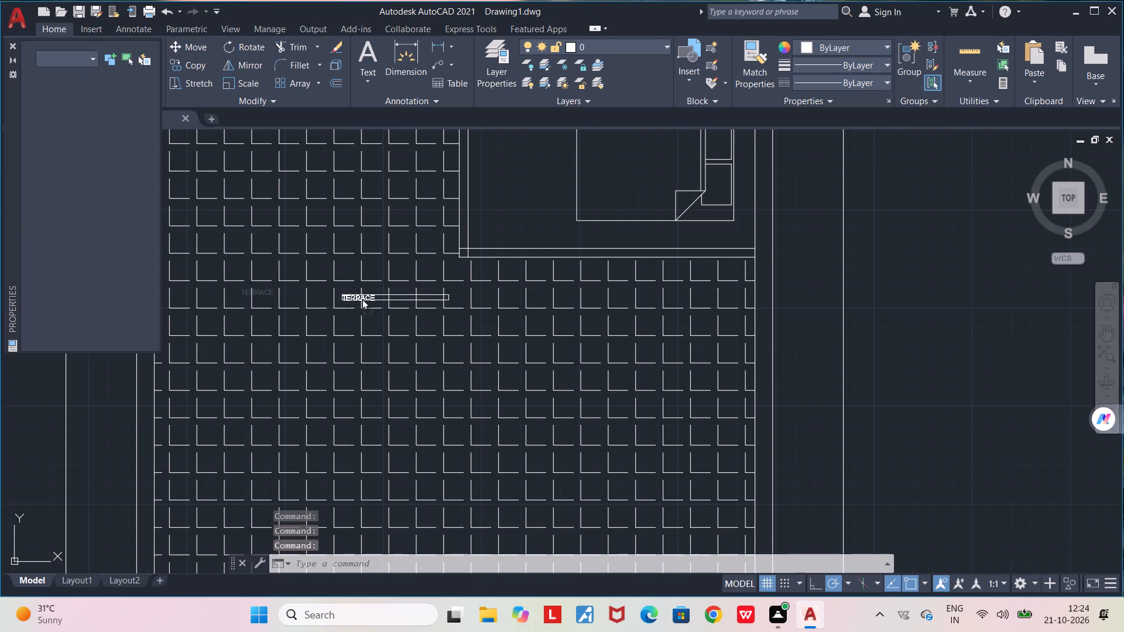
left_click_drag(362, 298, 439, 355)
left_click_drag(439, 355, 439, 352)
Close the Properties palette to free the drawing area around the two floor plans.
scroll(451, 359, "down", 3)
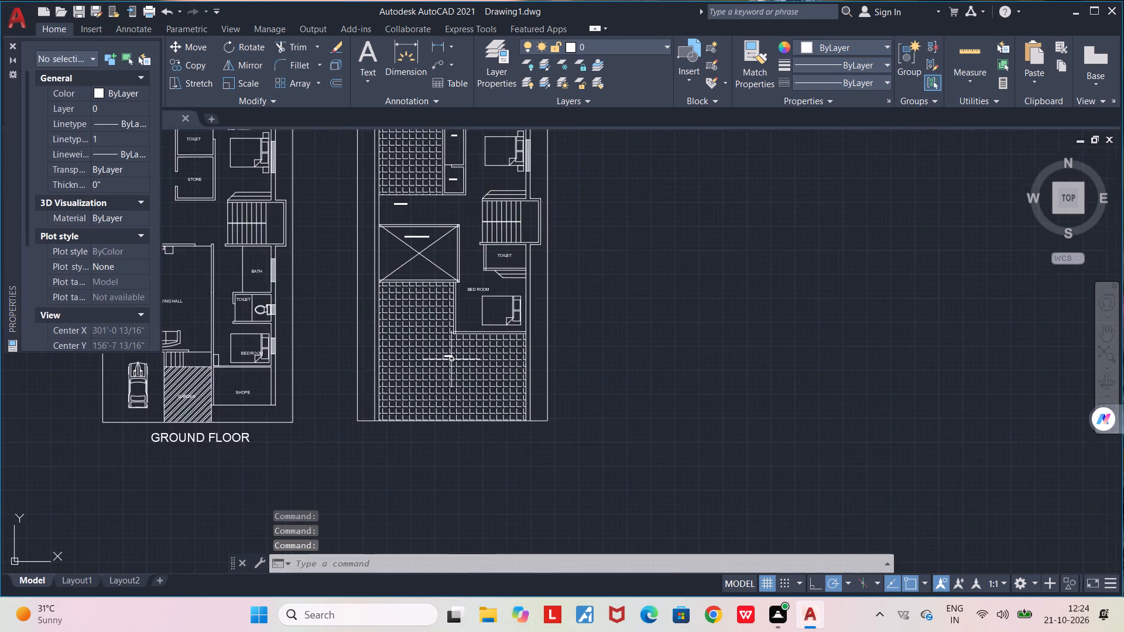
scroll(451, 359, "down", 3)
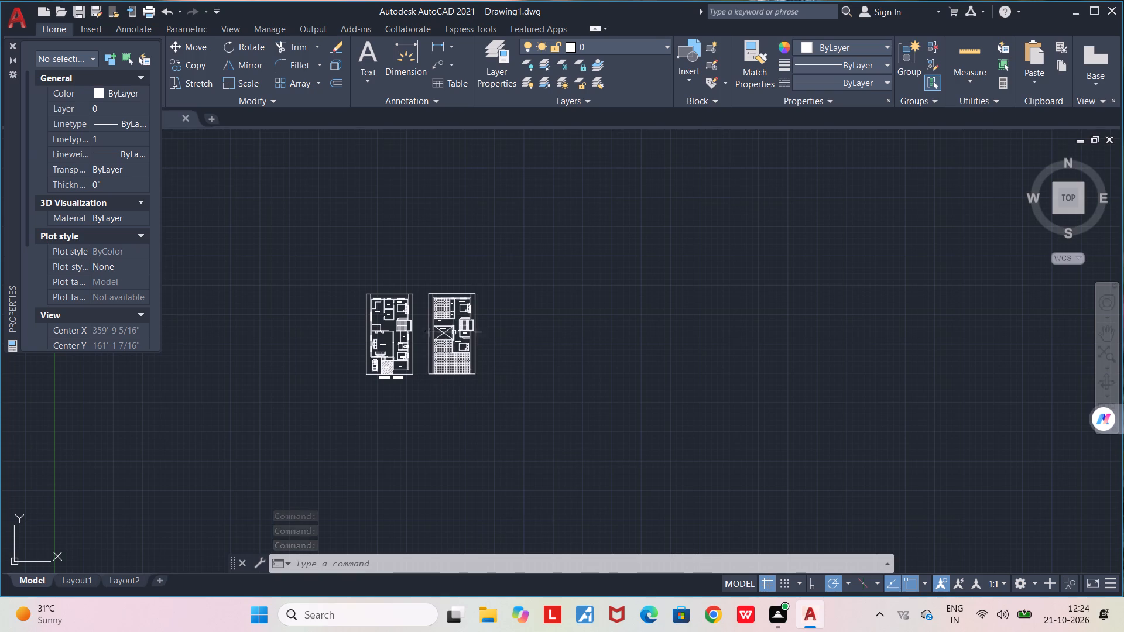
scroll(441, 339, "up", 2)
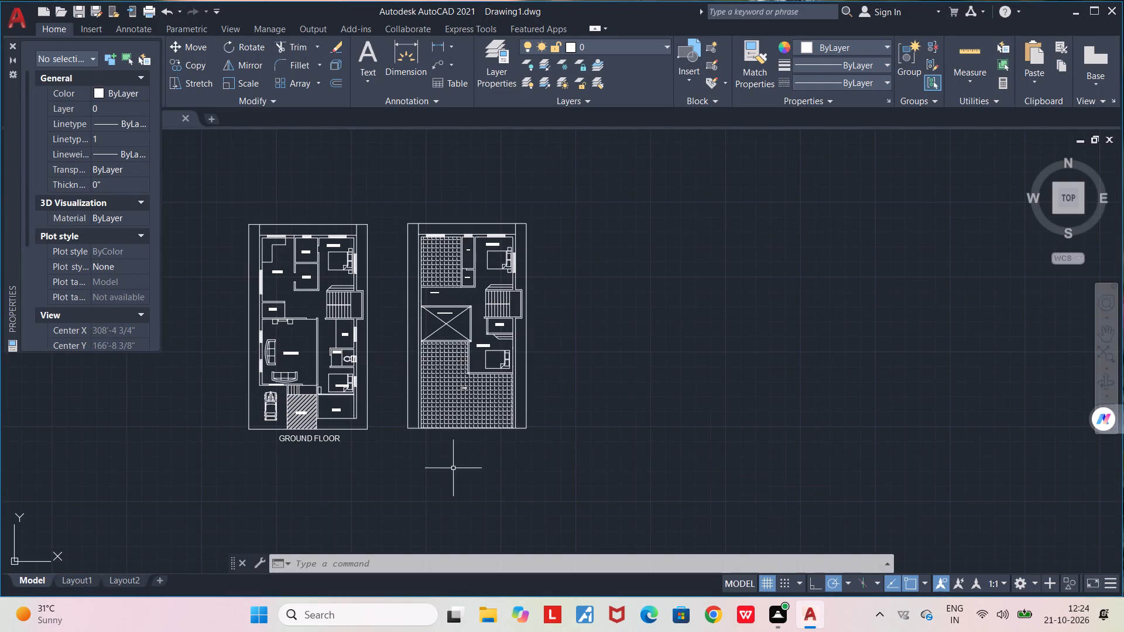
scroll(453, 469, "up", 2)
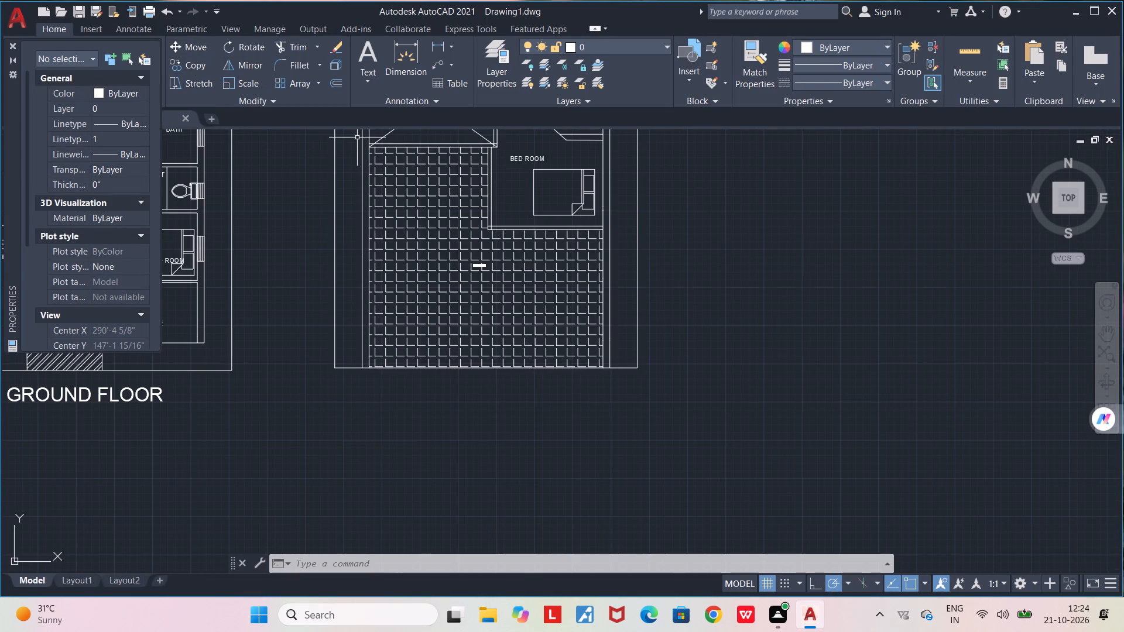
left_click(11, 47)
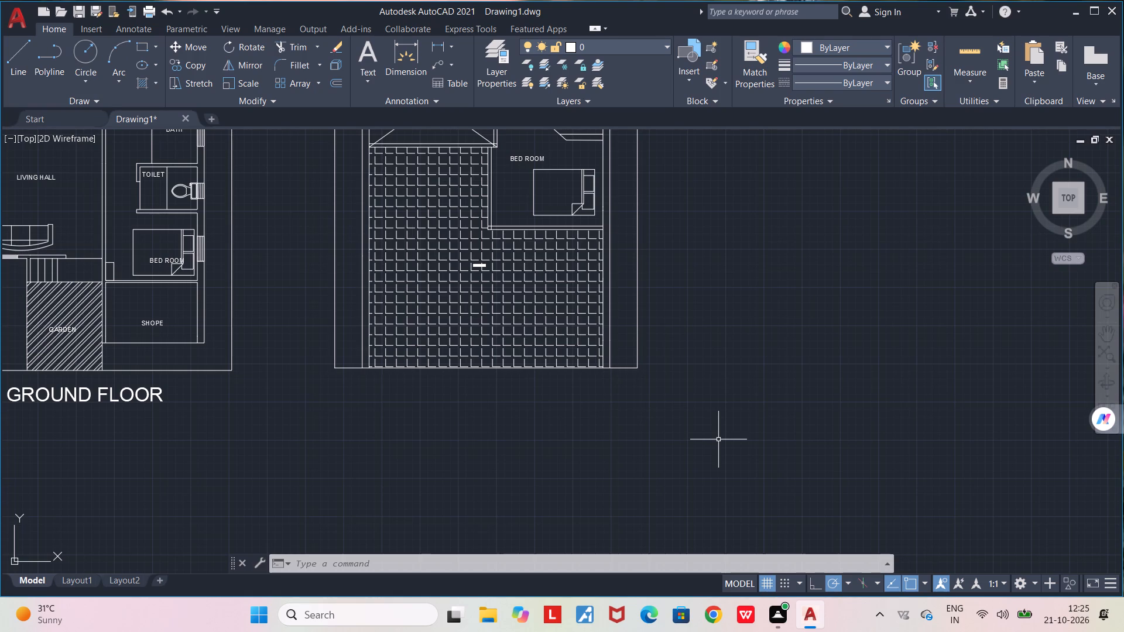
middle_click_drag(562, 335, 544, 502)
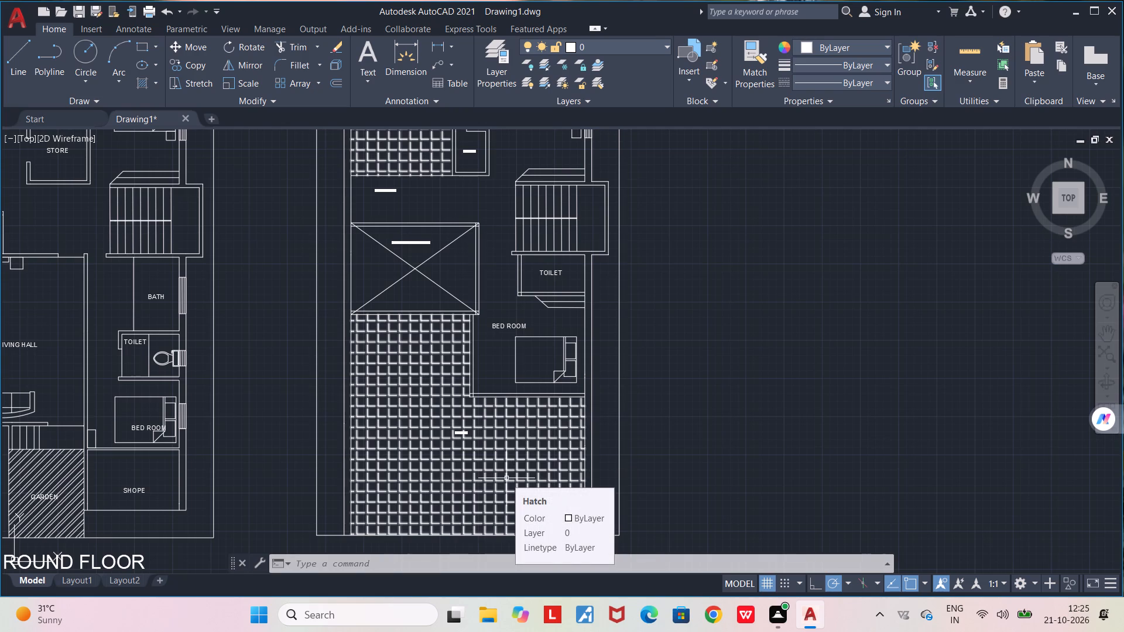
scroll(506, 478, "down", 1)
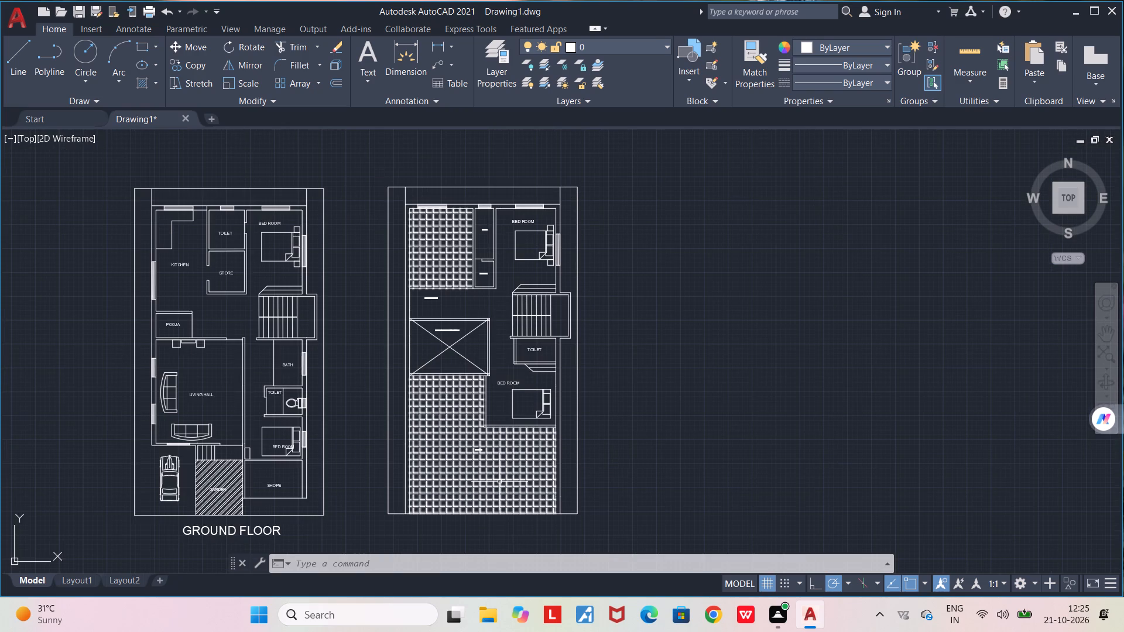
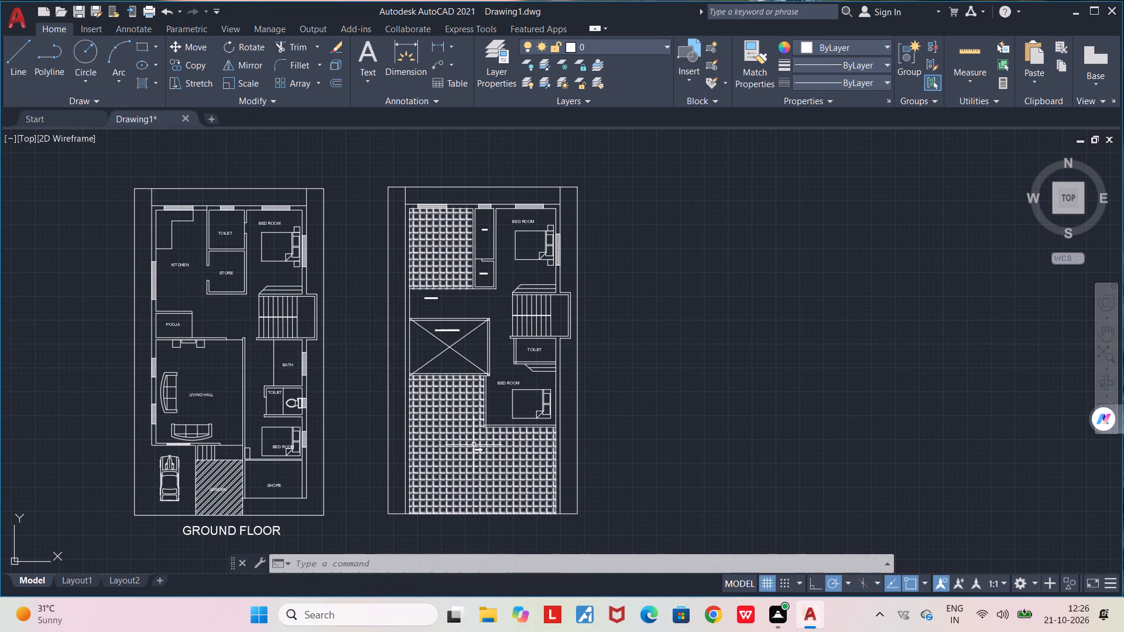
Copy the GROUND FLOOR title and place the copy beneath the second floor plan, level with the original.
middle_click_drag(470, 510, 464, 451)
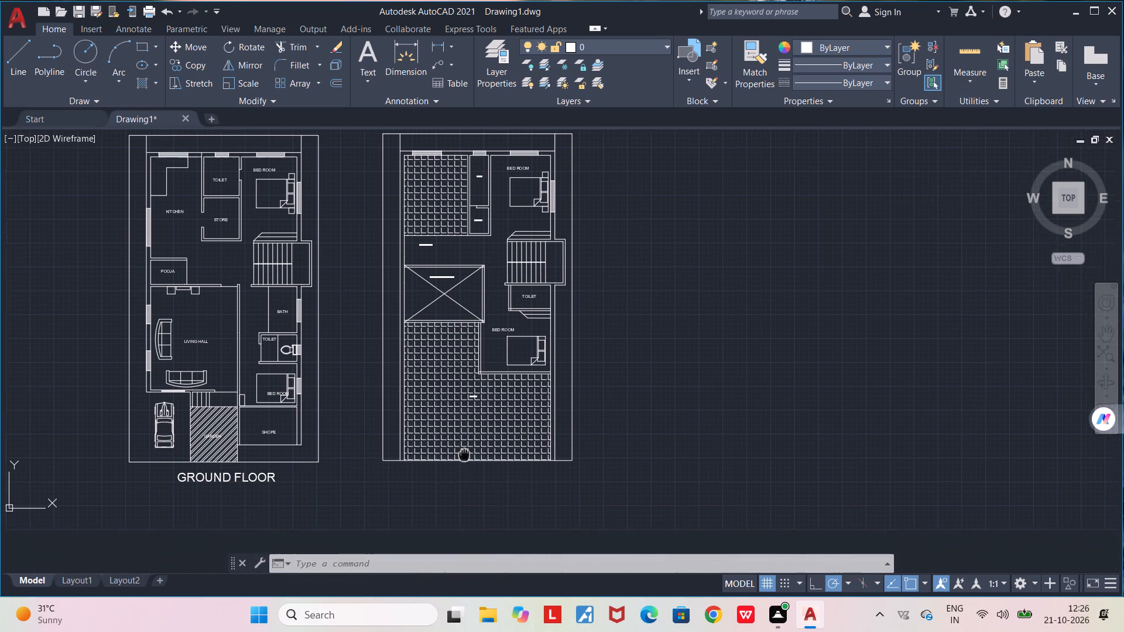
middle_click_drag(464, 451, 460, 429)
left_click(252, 452)
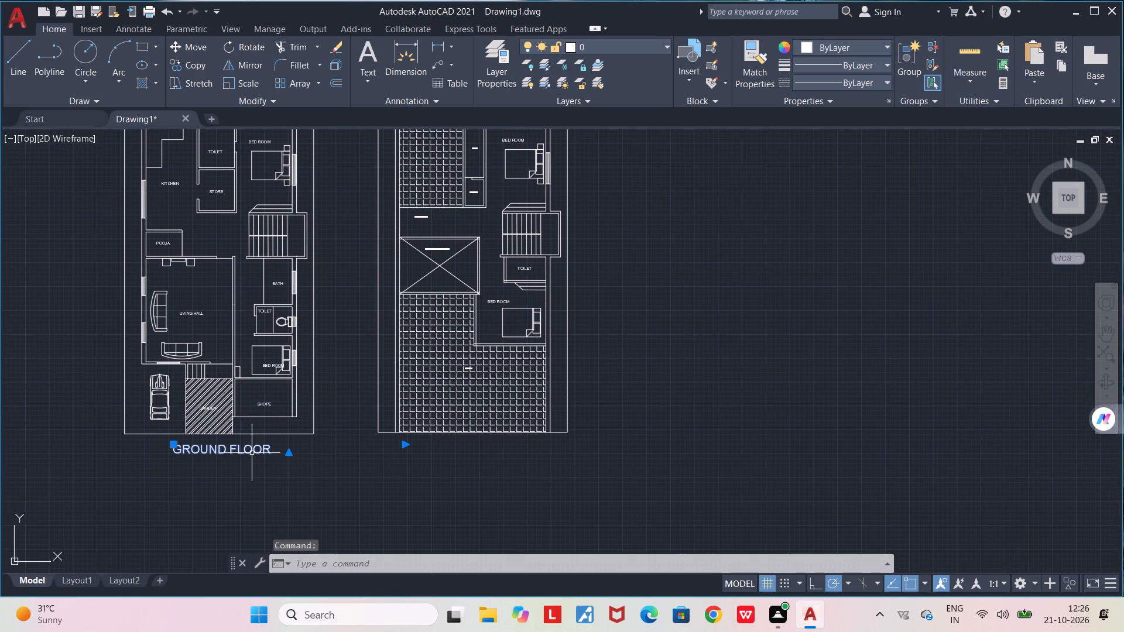
key("ctrl+c")
key("ctrl+v")
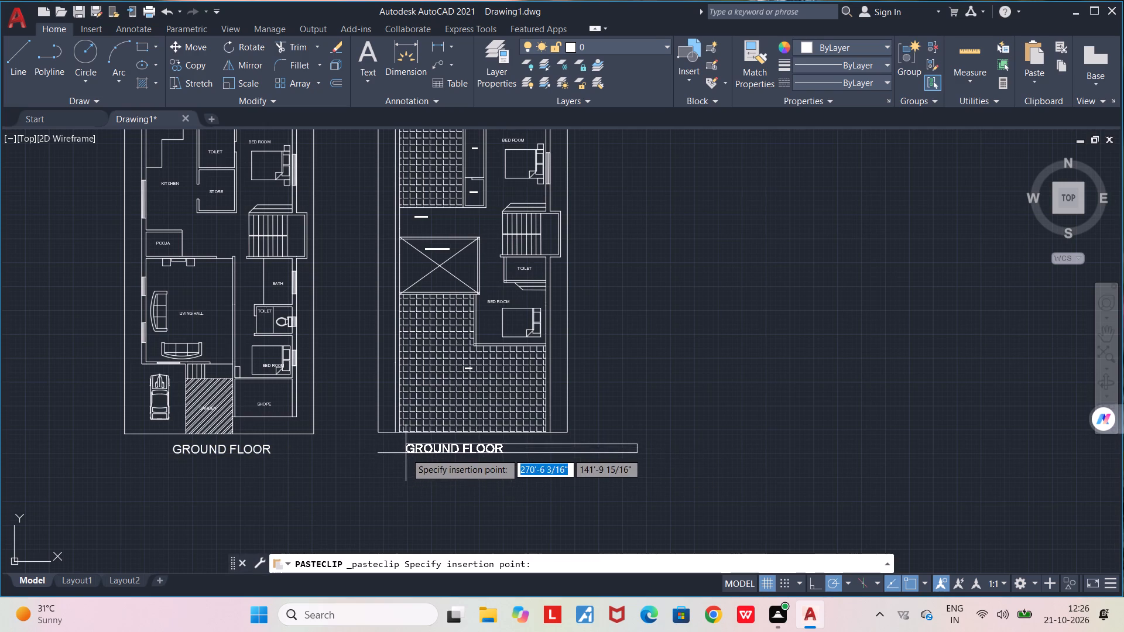
left_click(406, 453)
Change the word GROUND to FIRST in the copied title so it reads FIRST FLOOR.
double_click(497, 448)
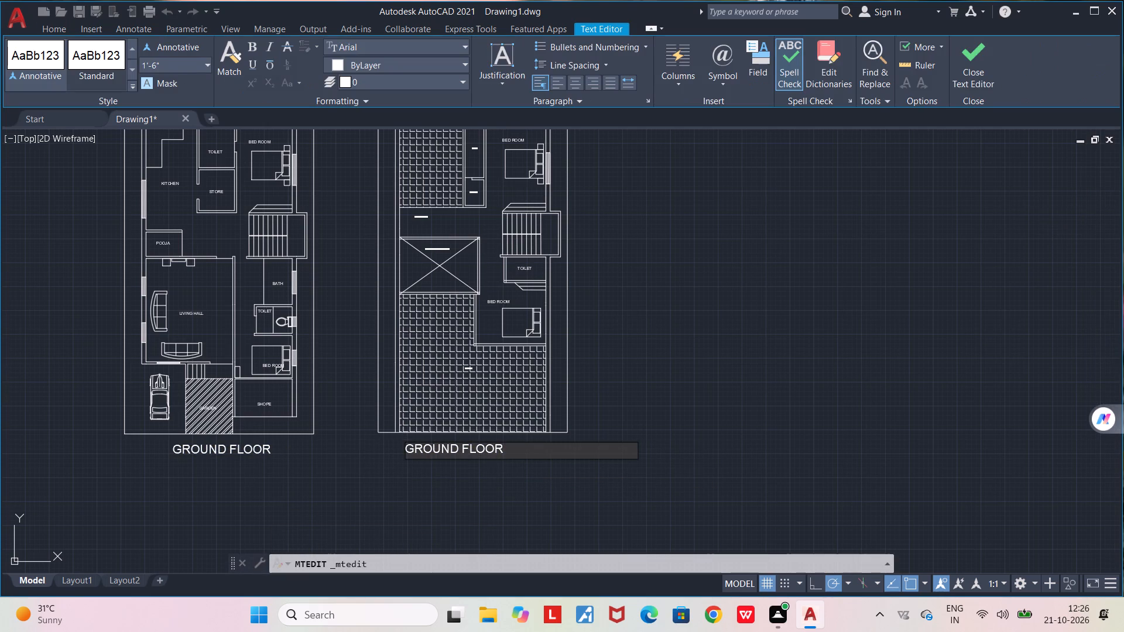
left_click(524, 449)
left_click_drag(460, 447, 457, 447)
left_click_drag(457, 447, 399, 449)
type("FIRST")
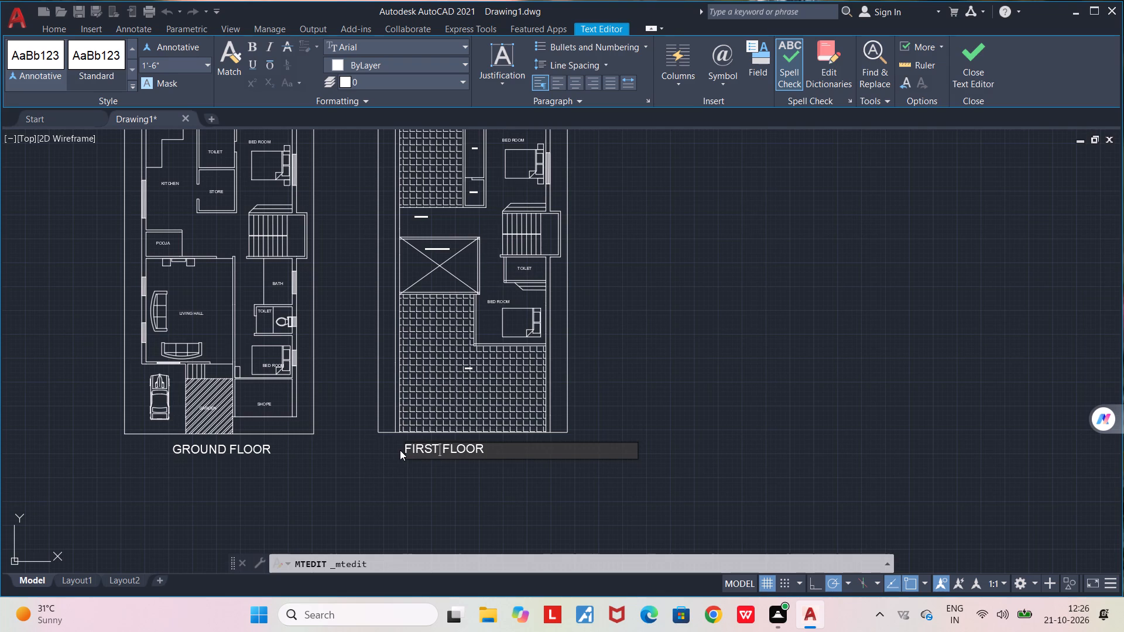
left_click(423, 502)
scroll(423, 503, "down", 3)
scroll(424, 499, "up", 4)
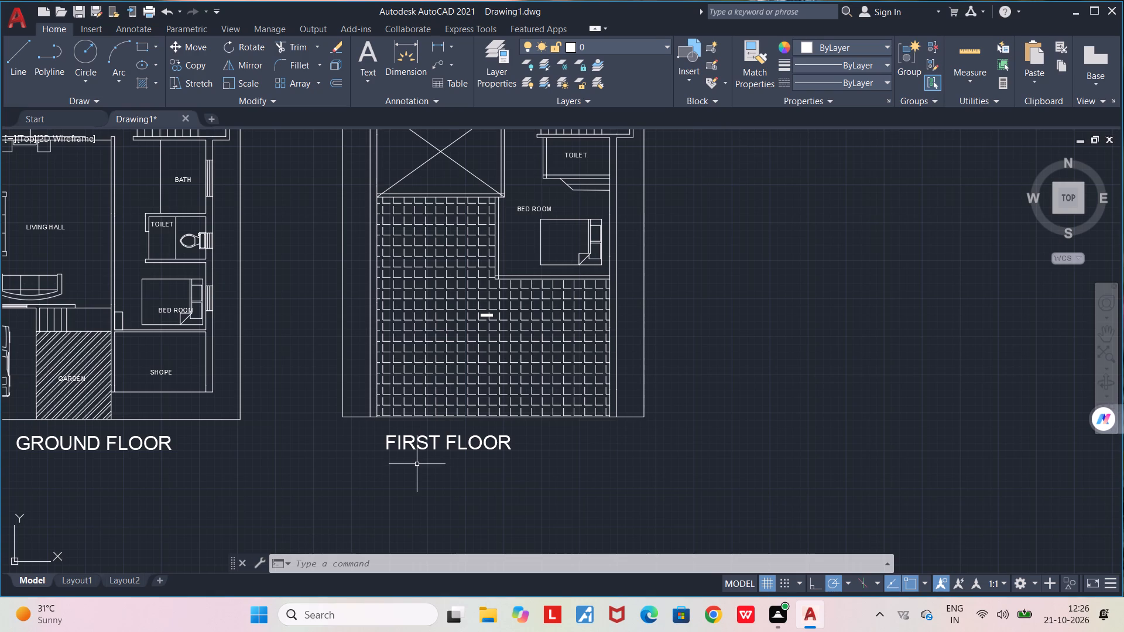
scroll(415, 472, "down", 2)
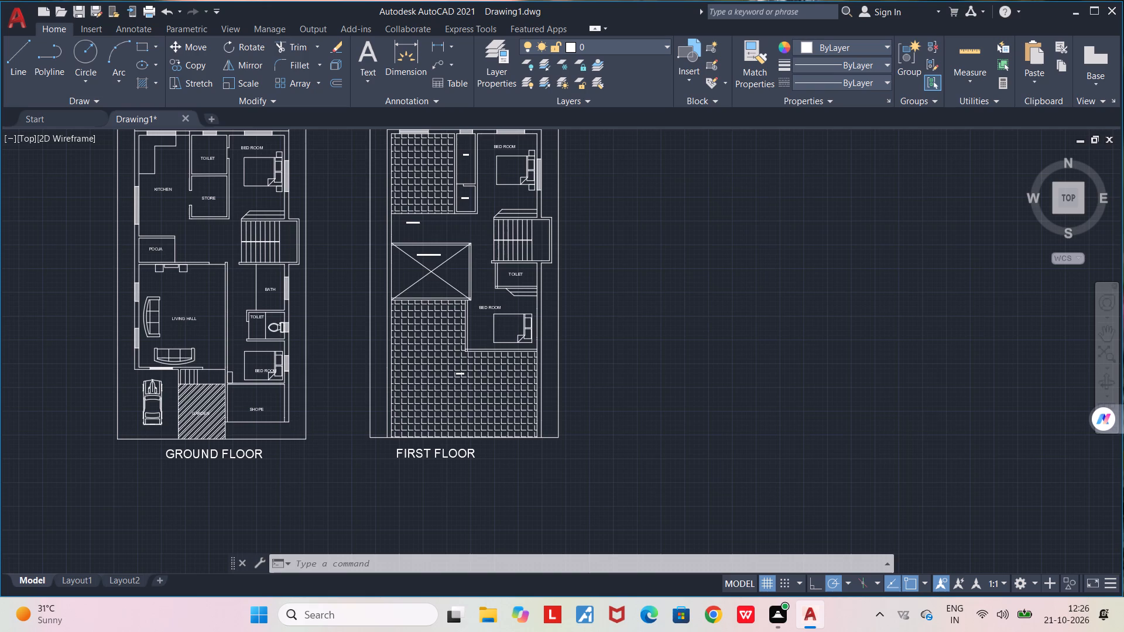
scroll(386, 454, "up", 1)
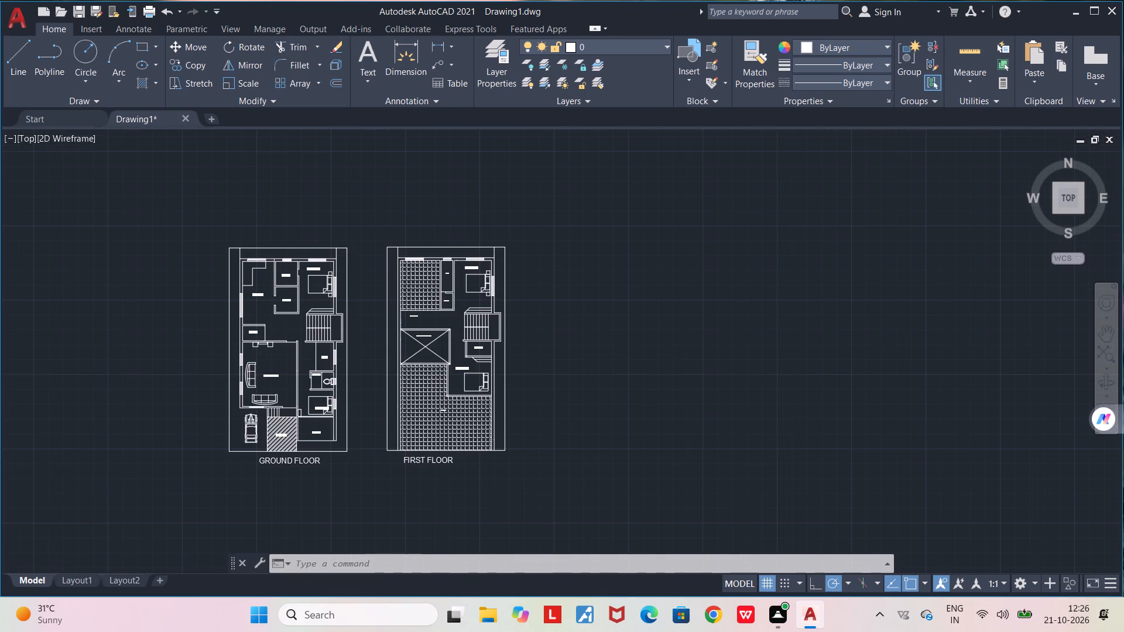
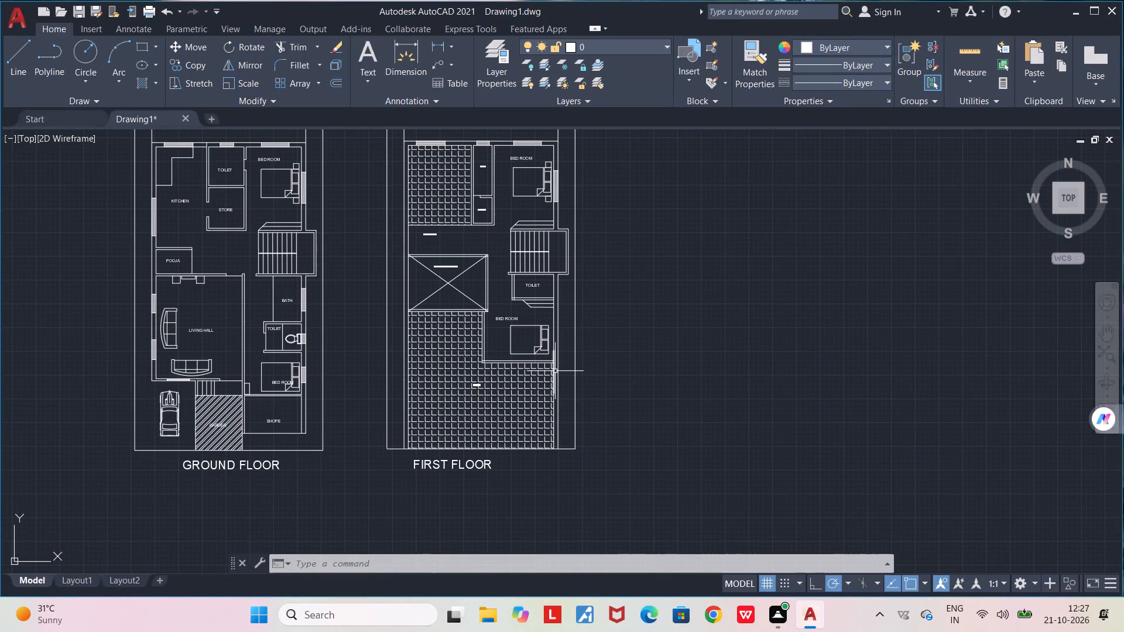
Open the program options to check the Open and Save settings, and close them without making changes.
middle_click_drag(659, 375, 701, 434)
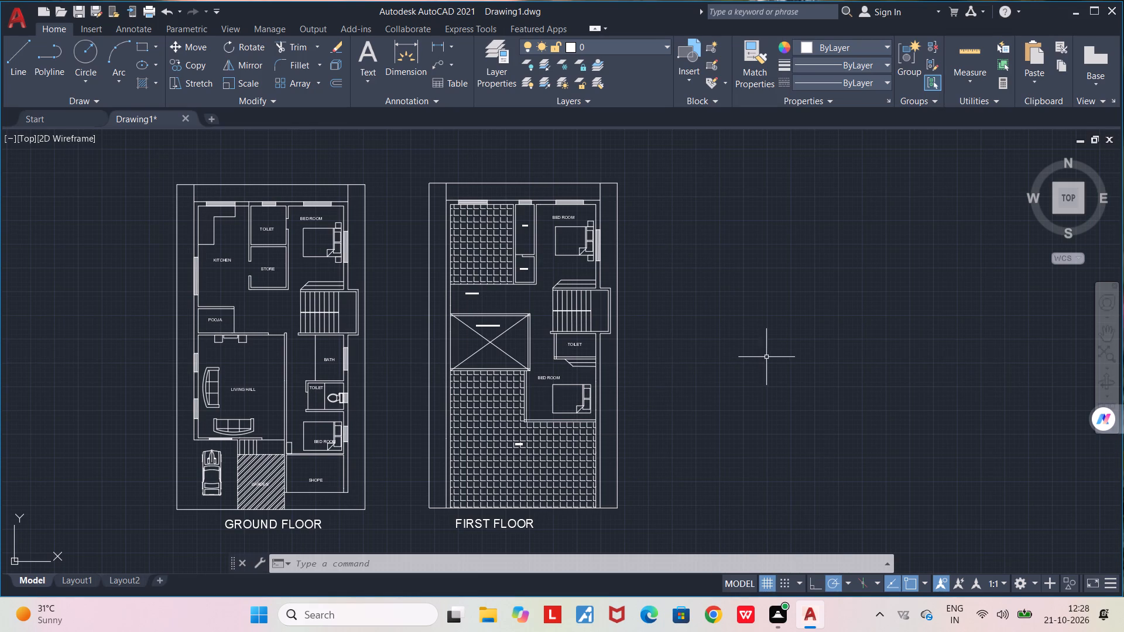
type("OP")
key("Return")
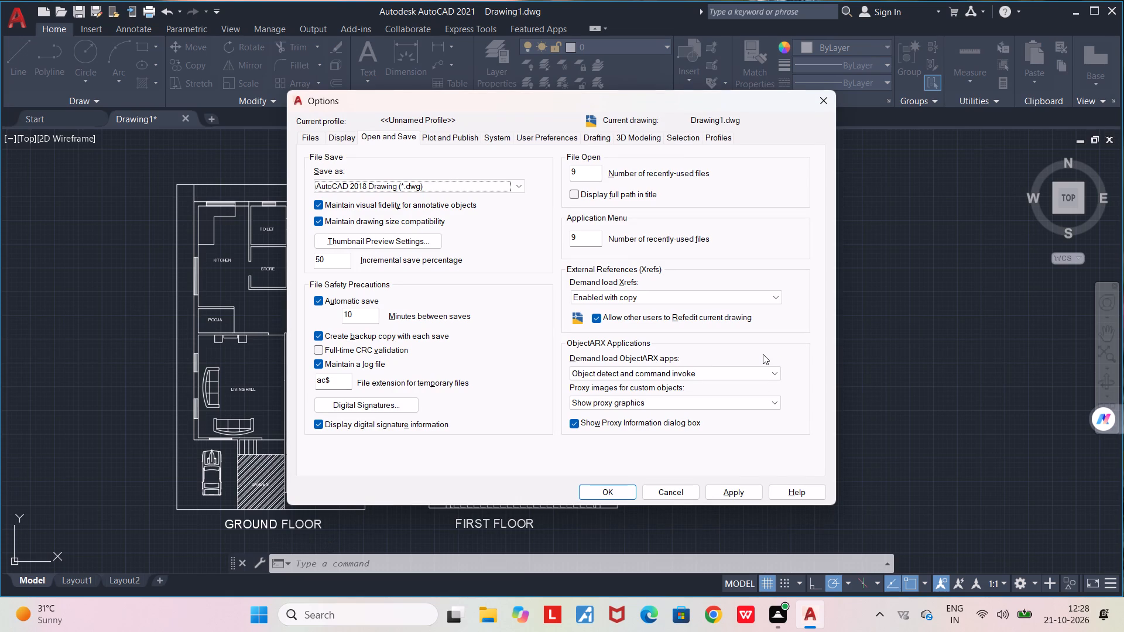
left_click(623, 490)
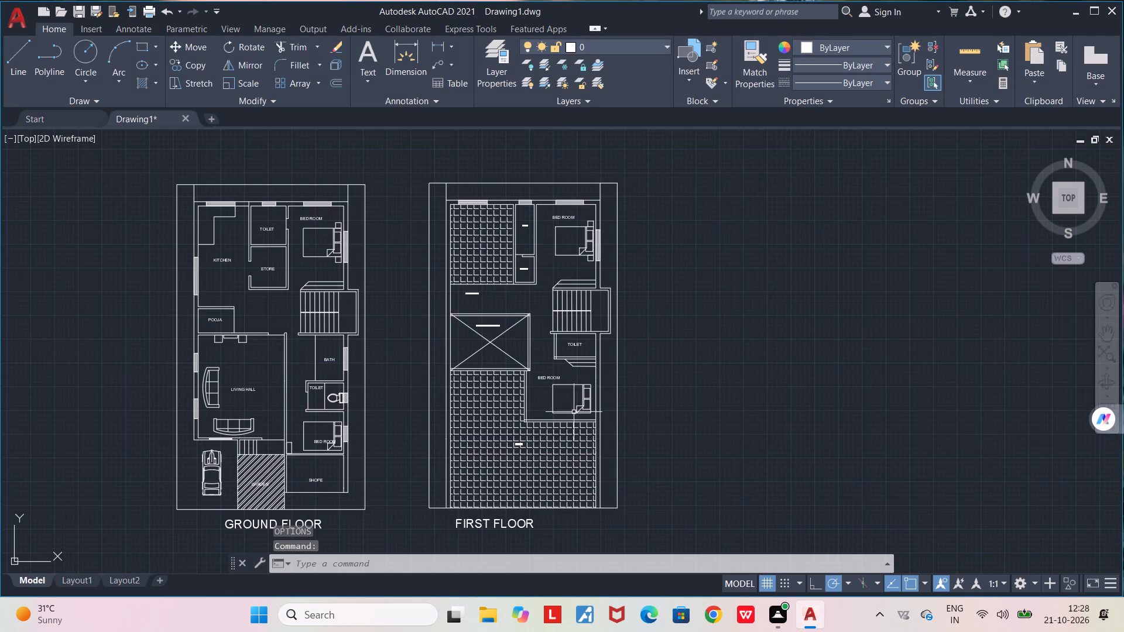
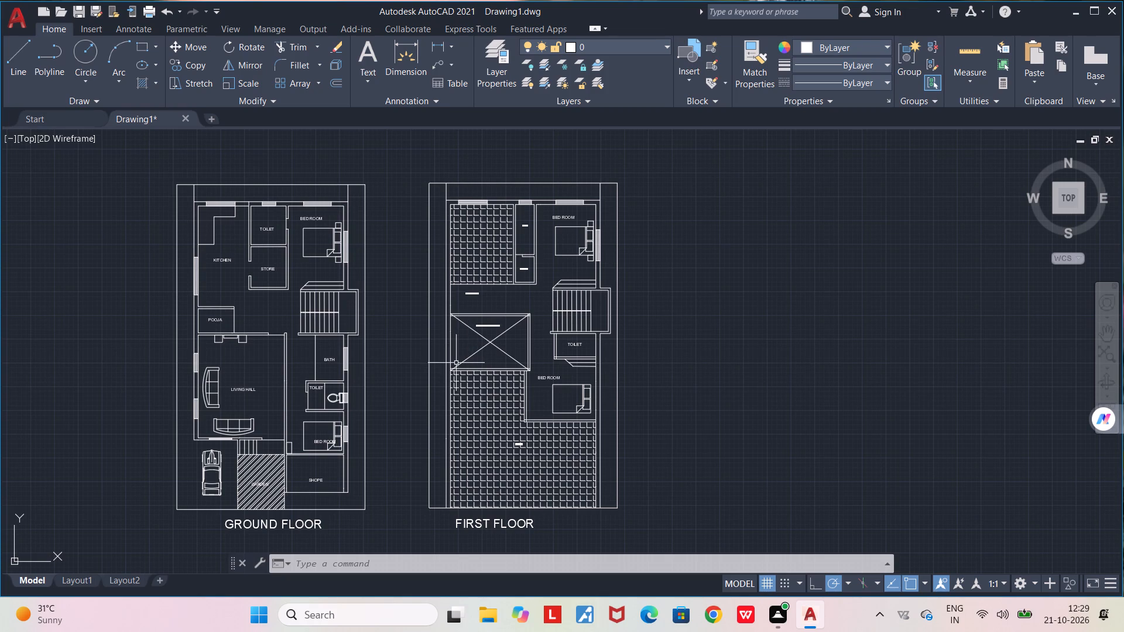
Trim the overlapping wall and diagonal line ends at the double height living hall's two right-hand corners on the first floor.
scroll(485, 359, "up", 3)
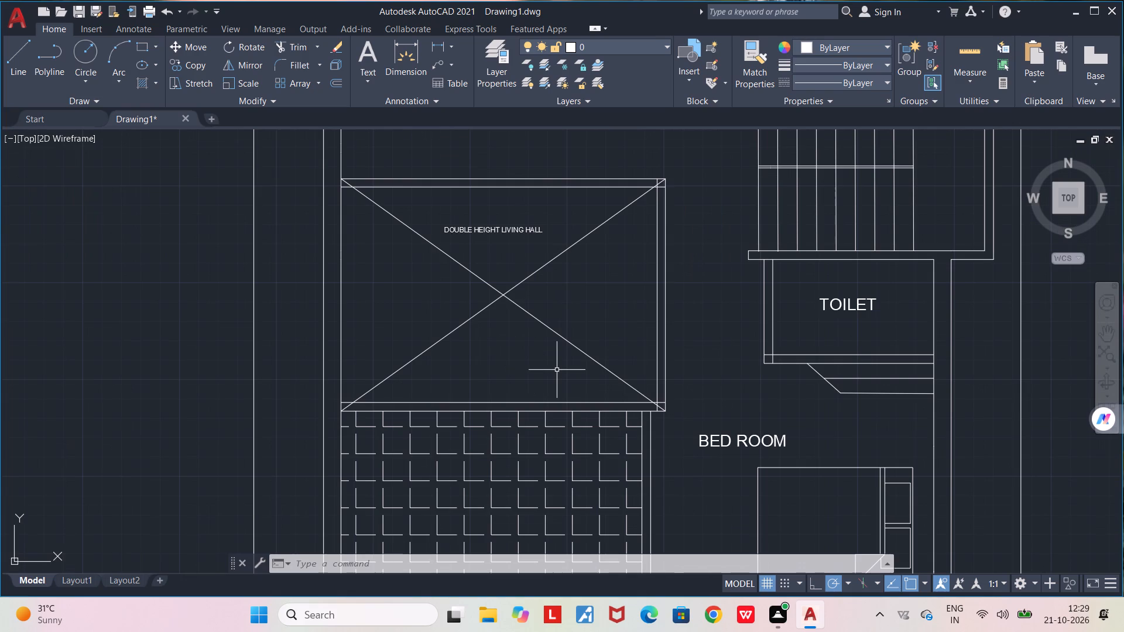
type("TR")
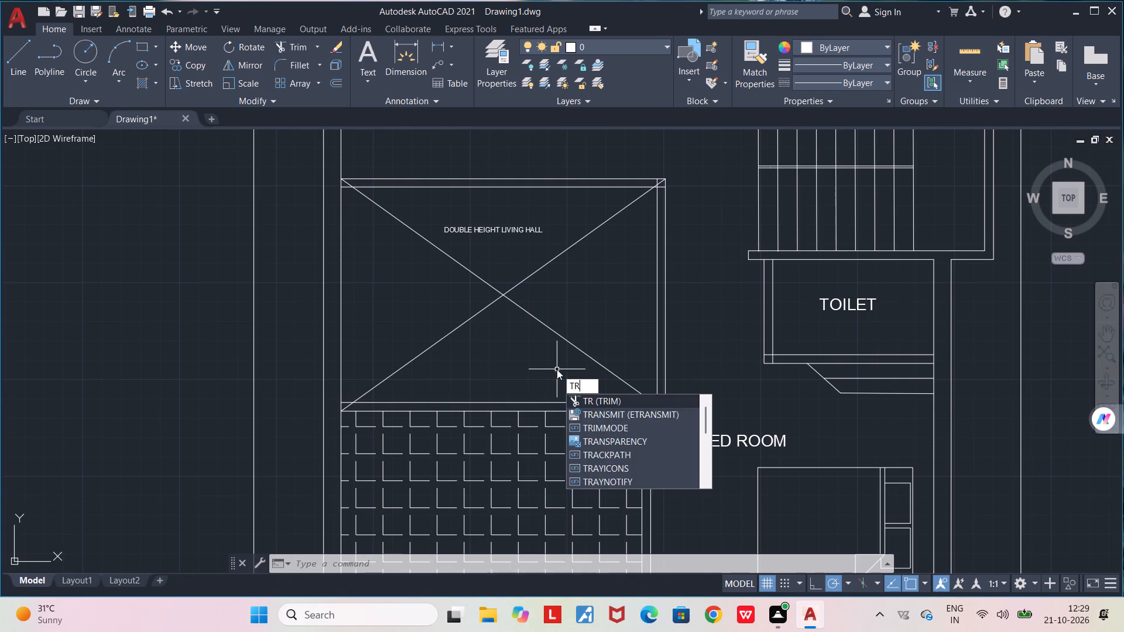
key("Return")
scroll(667, 164, "up", 4)
left_click_drag(566, 286, 570, 286)
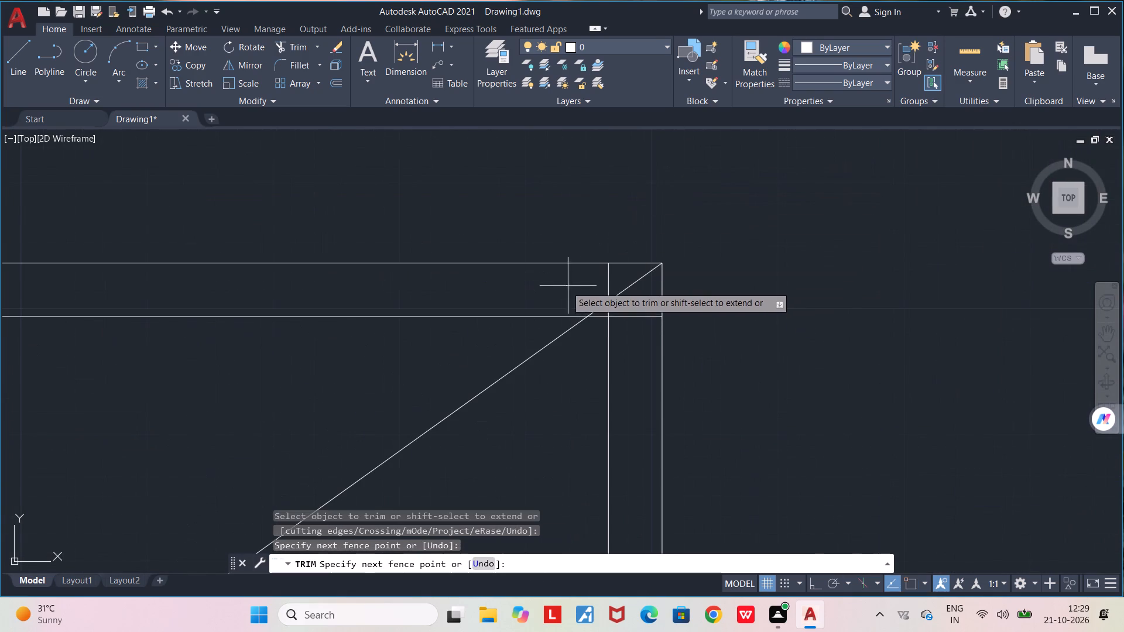
left_click_drag(570, 286, 642, 336)
left_click_drag(618, 313, 600, 310)
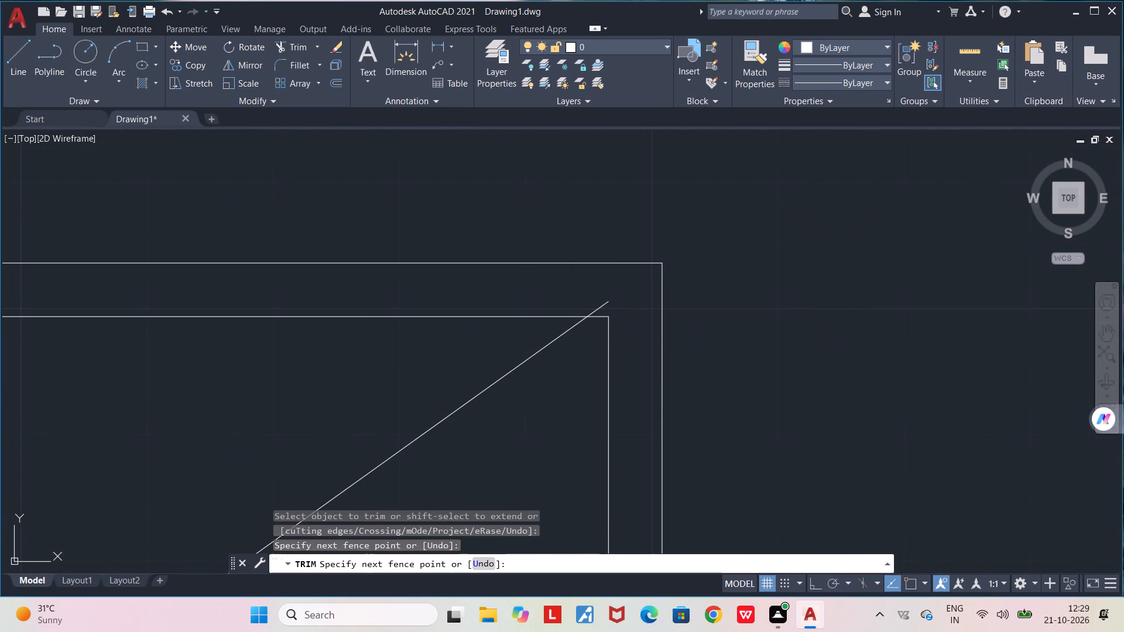
left_click(599, 306)
scroll(599, 305, "down", 6)
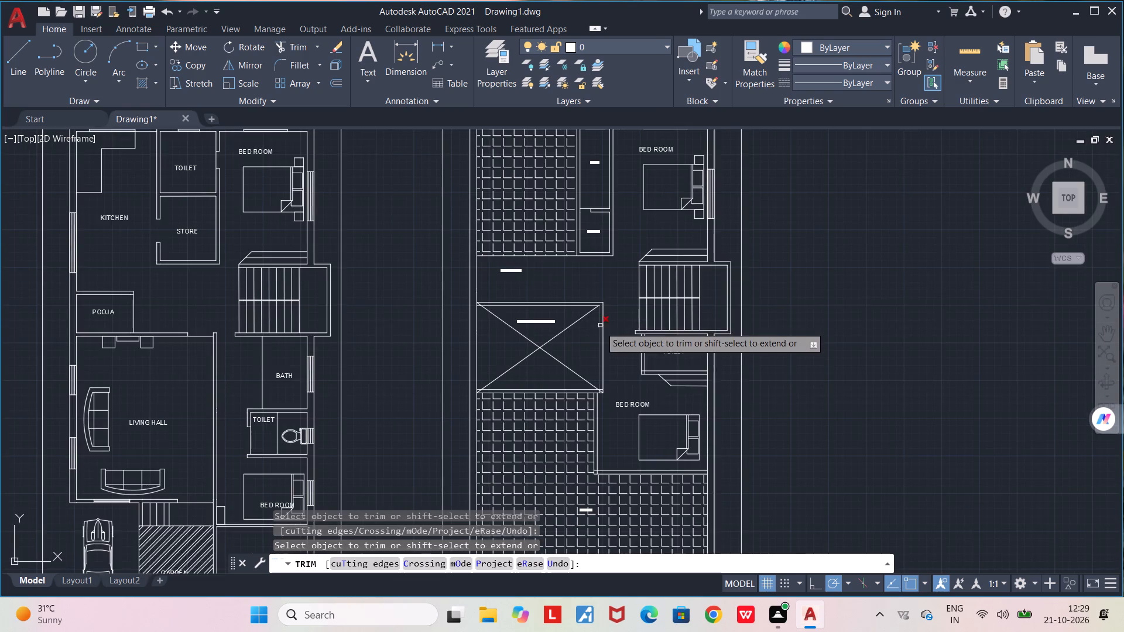
scroll(602, 391, "up", 5)
left_click_drag(580, 397, 603, 375)
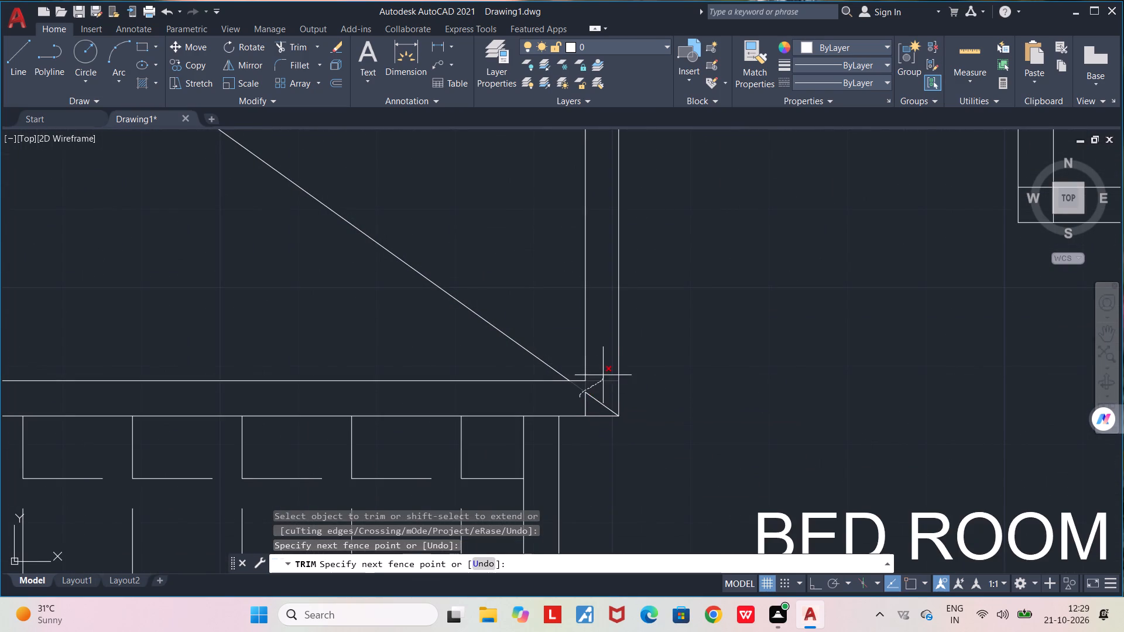
left_click_drag(603, 375, 597, 390)
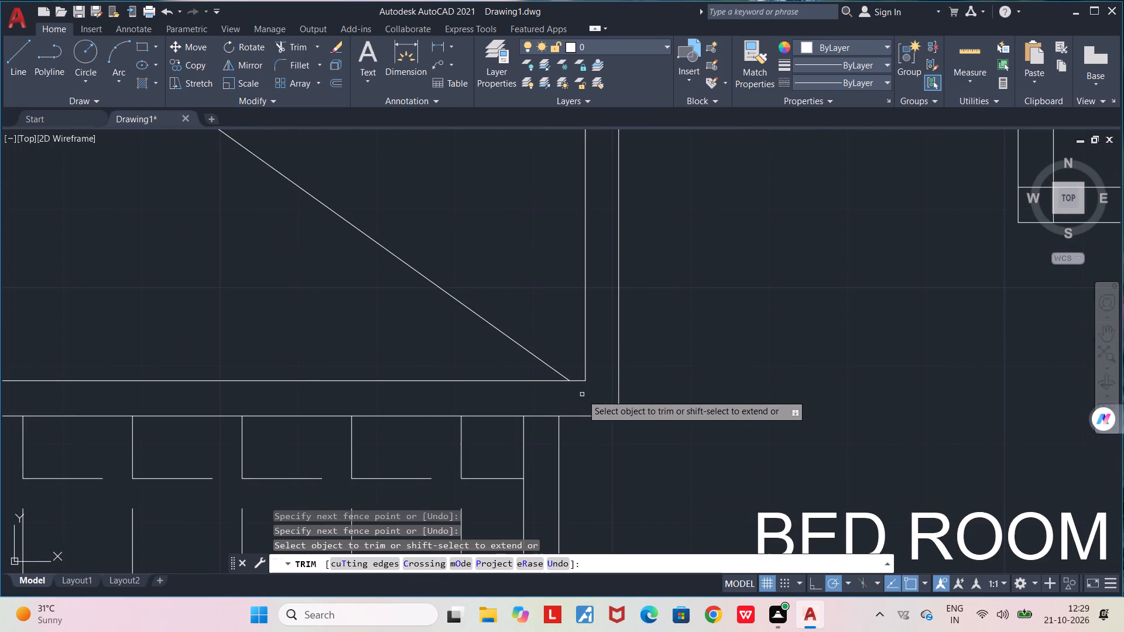
Trim the diagonals' ends inside the wall thickness at the double height living hall's two left-hand corners.
scroll(582, 394, "down", 5)
scroll(471, 399, "up", 4)
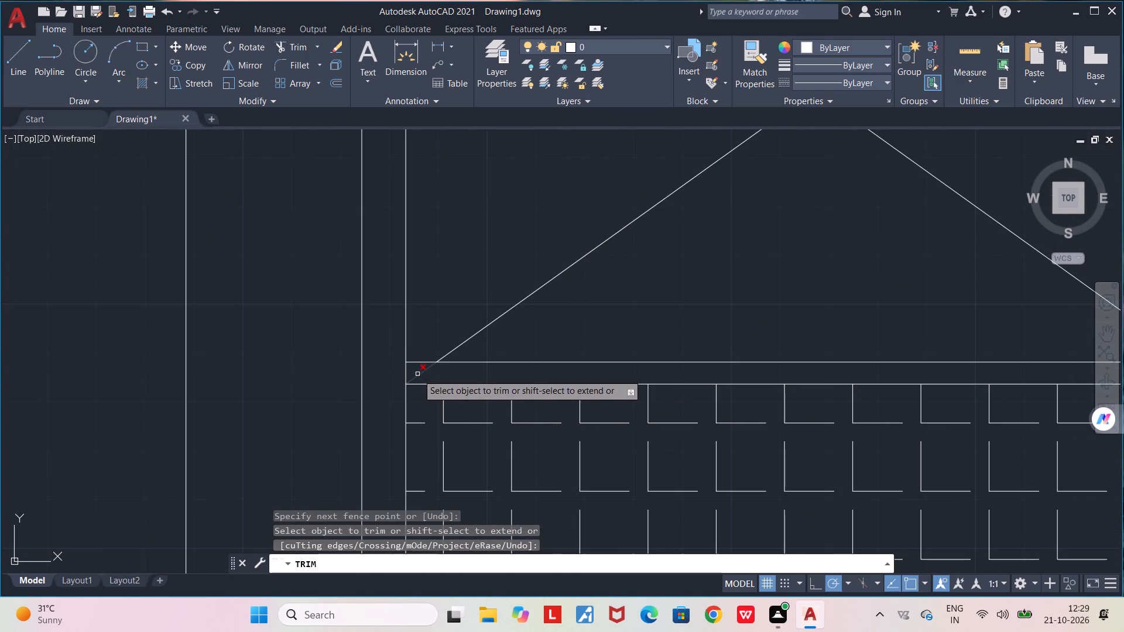
left_click(417, 376)
scroll(474, 253, "down", 4)
scroll(464, 176, "up", 5)
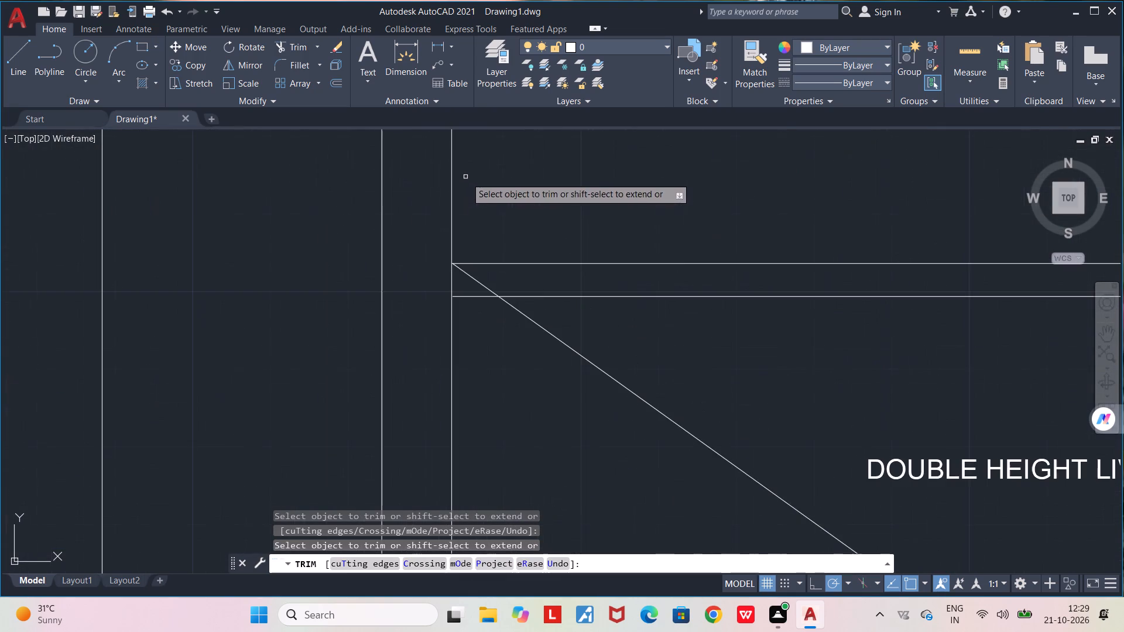
left_click(469, 277)
scroll(470, 277, "down", 6)
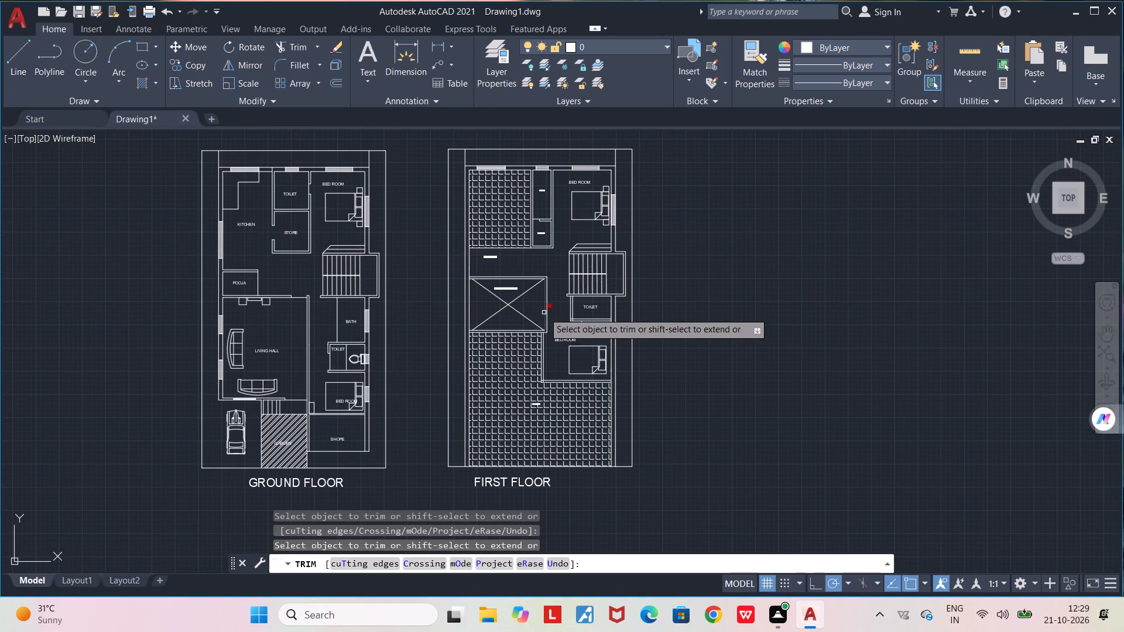
Trim the overlapping wall lines at the first floor toilet's lower-left corner and where its left wall meets the staircase wall.
scroll(606, 288, "up", 2)
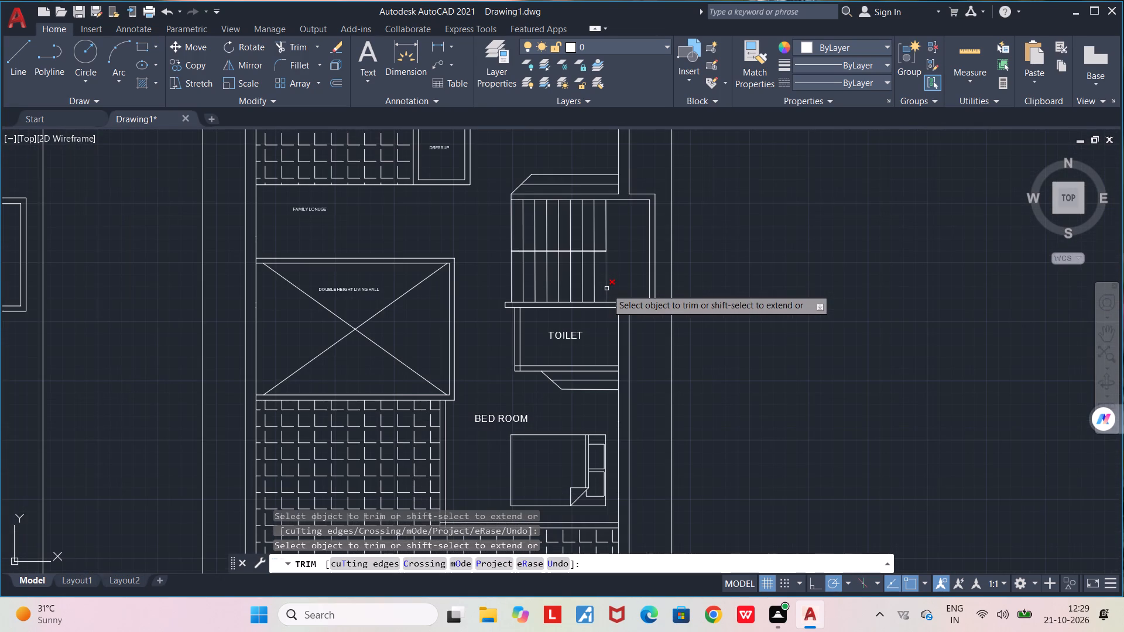
scroll(562, 360, "up", 2)
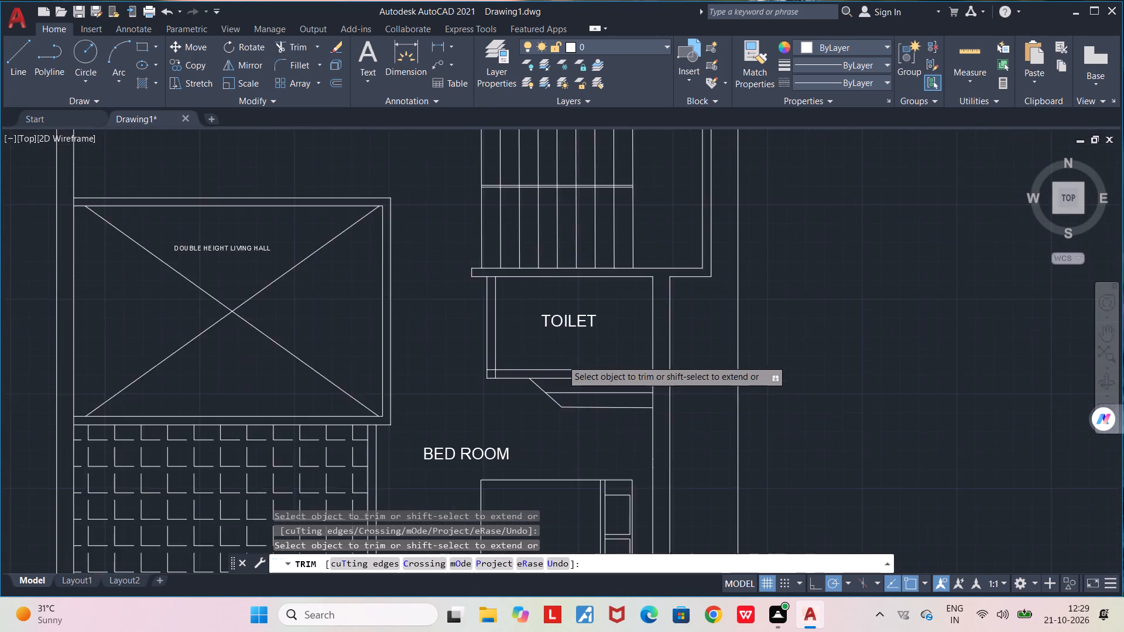
scroll(457, 400, "up", 2)
left_click_drag(423, 327, 481, 367)
scroll(478, 358, "down", 4)
scroll(472, 300, "up", 3)
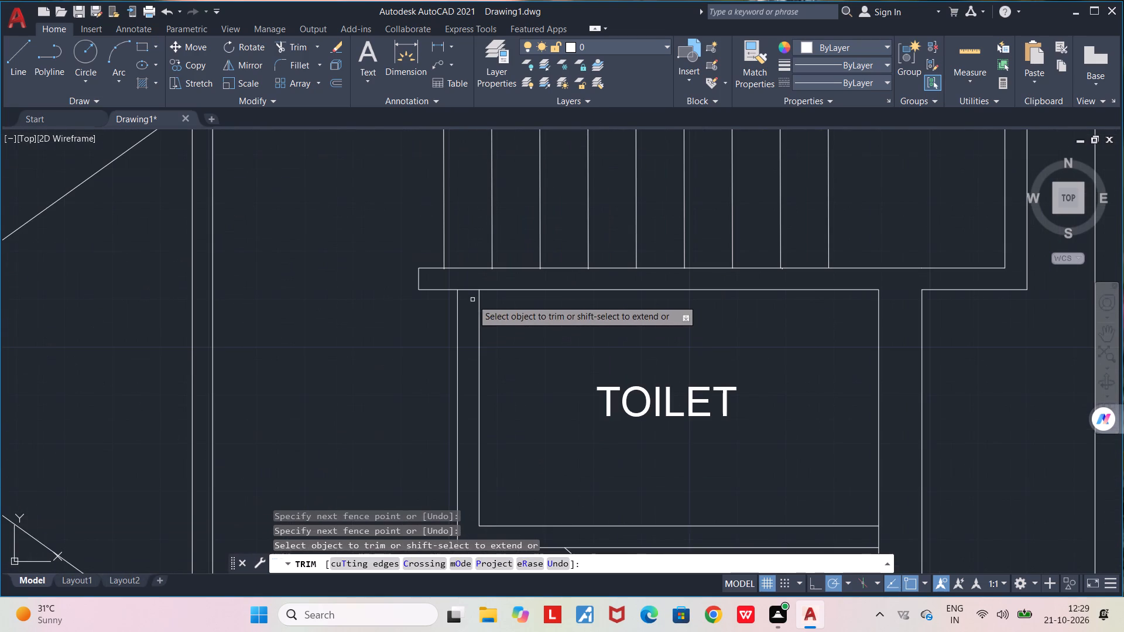
left_click(471, 289)
scroll(471, 289, "down", 4)
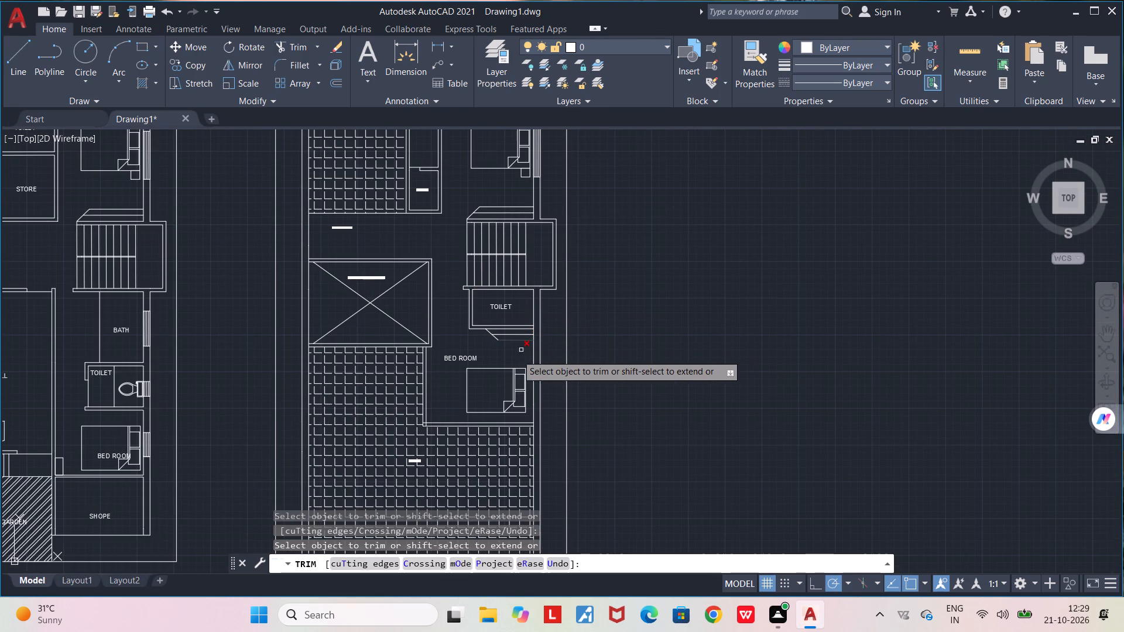
scroll(472, 339, "up", 3)
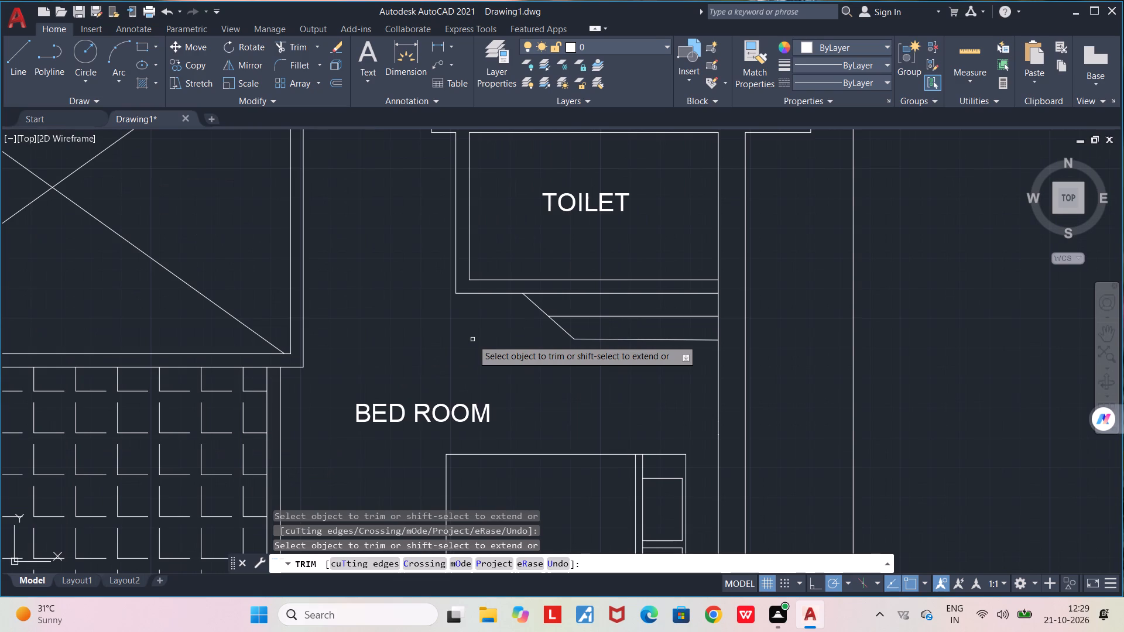
key("space")
Draw two short vertical lines across the toilet's lower wall, at the inner left corner and at the sloped line's upper end.
key("l")
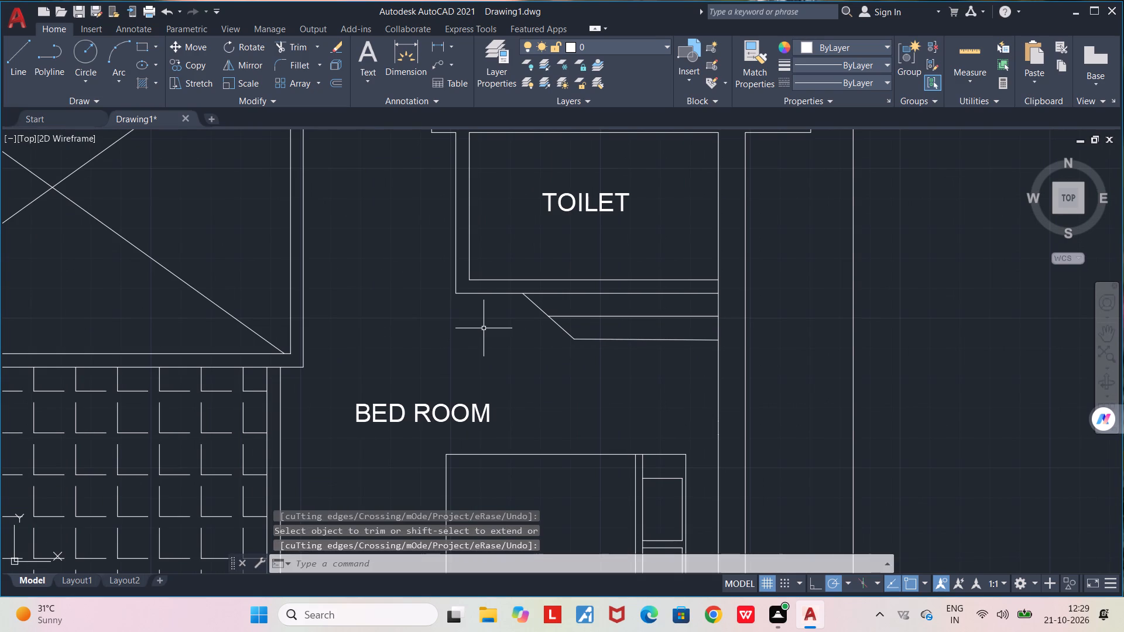
key("Return")
scroll(473, 305, "up", 4)
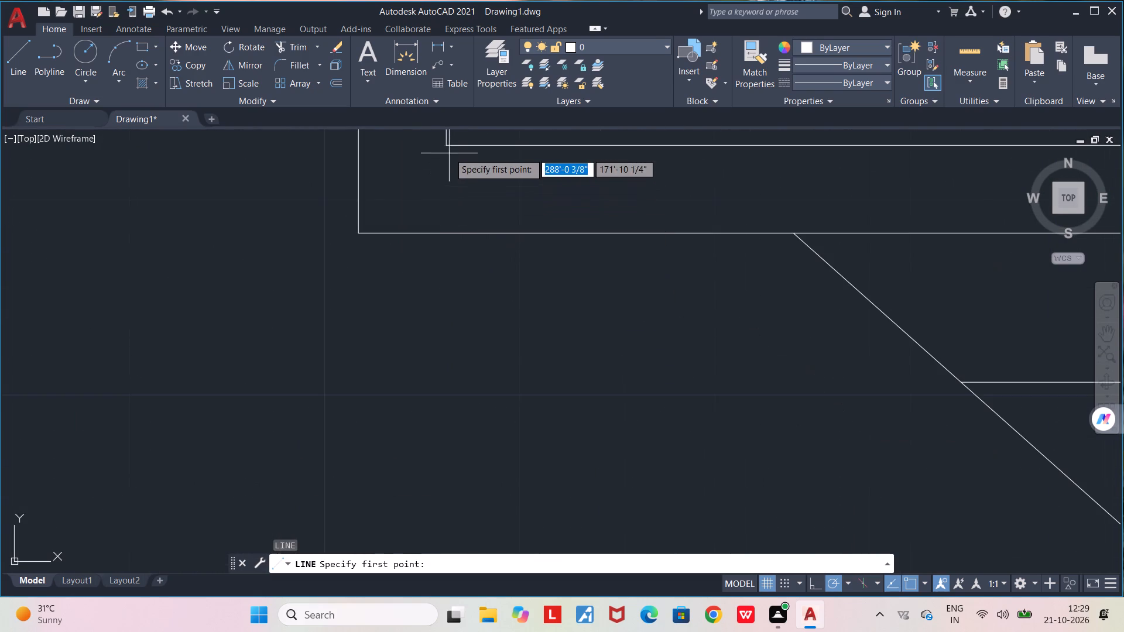
left_click(443, 145)
left_click(441, 257)
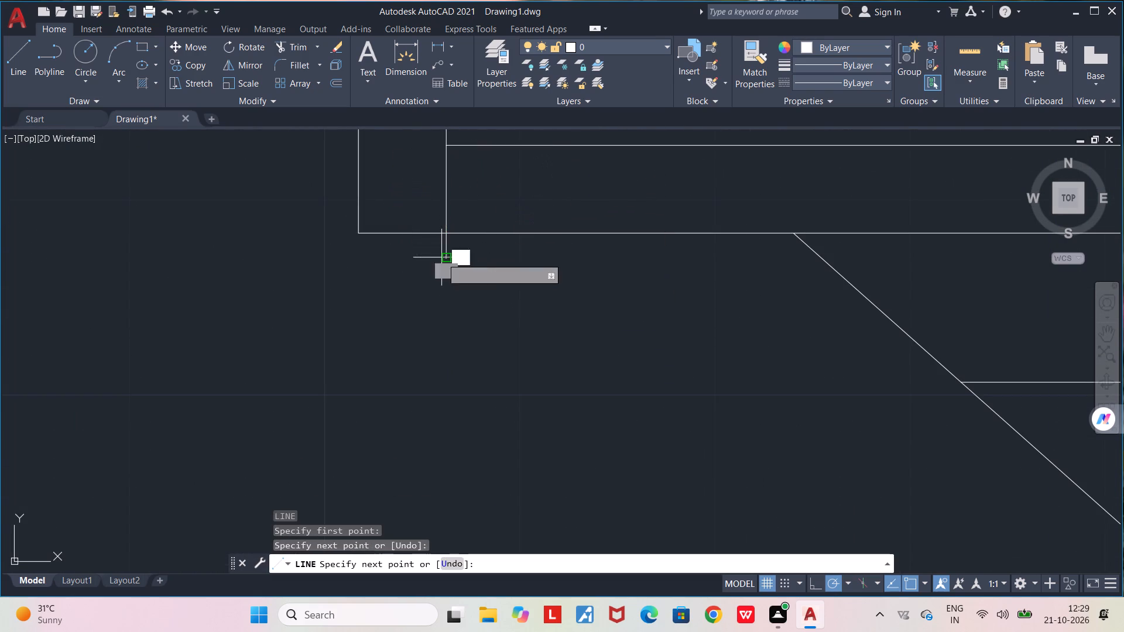
key("space")
key("space")
scroll(489, 305, "down", 3)
left_click(559, 287)
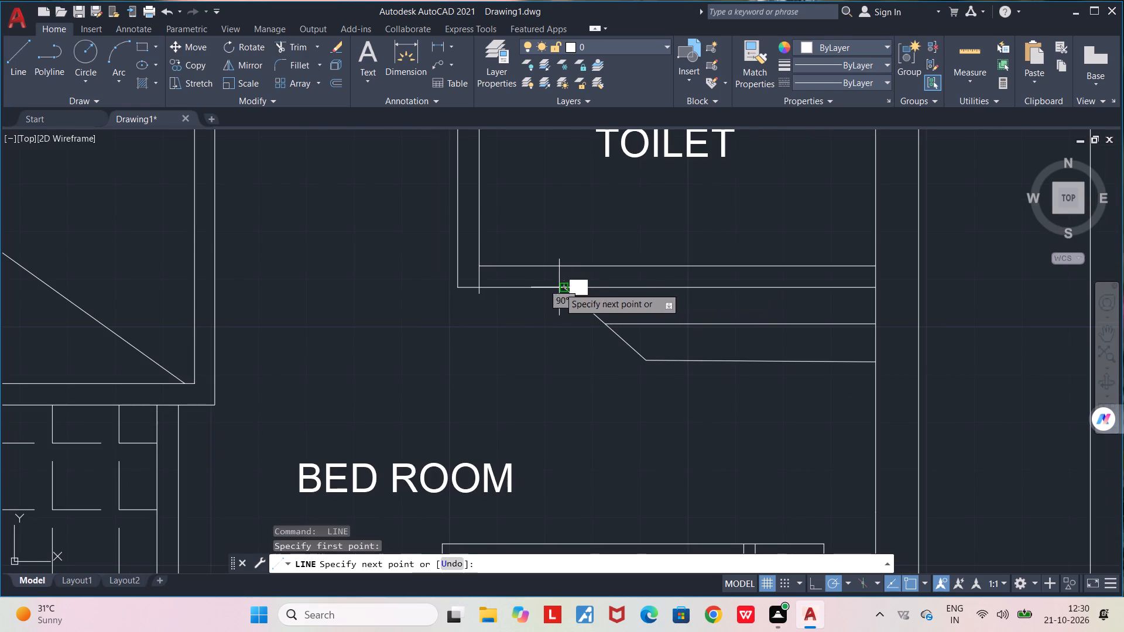
left_click(565, 236)
key("space")
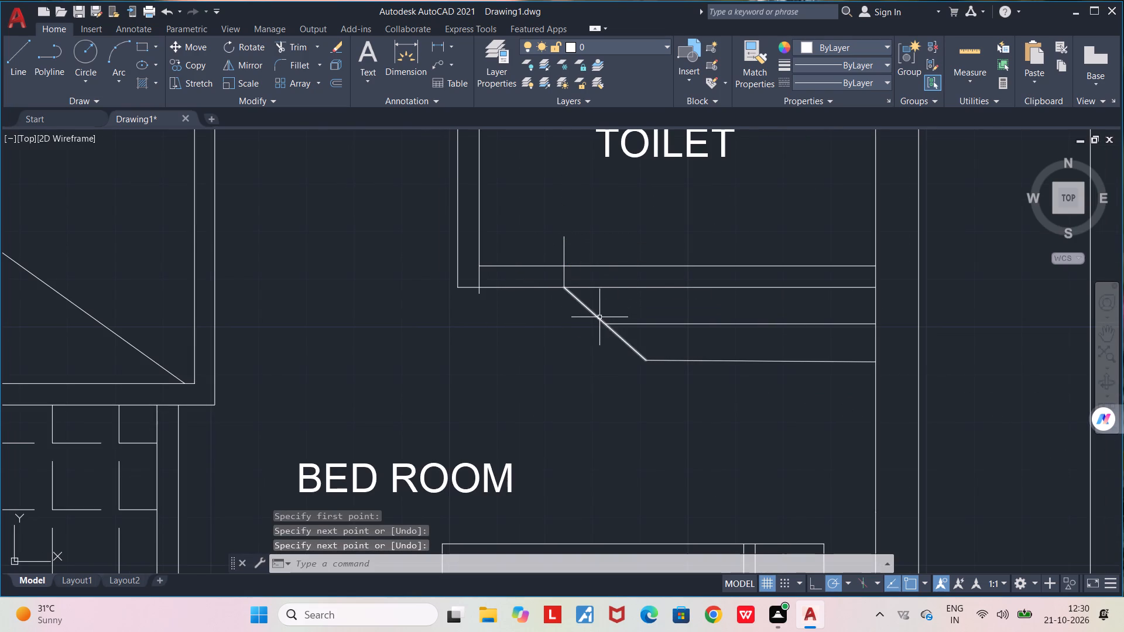
Trim the overshooting ends of both short lines and the toilet's outer lower wall line between them.
type("TR")
key("Return")
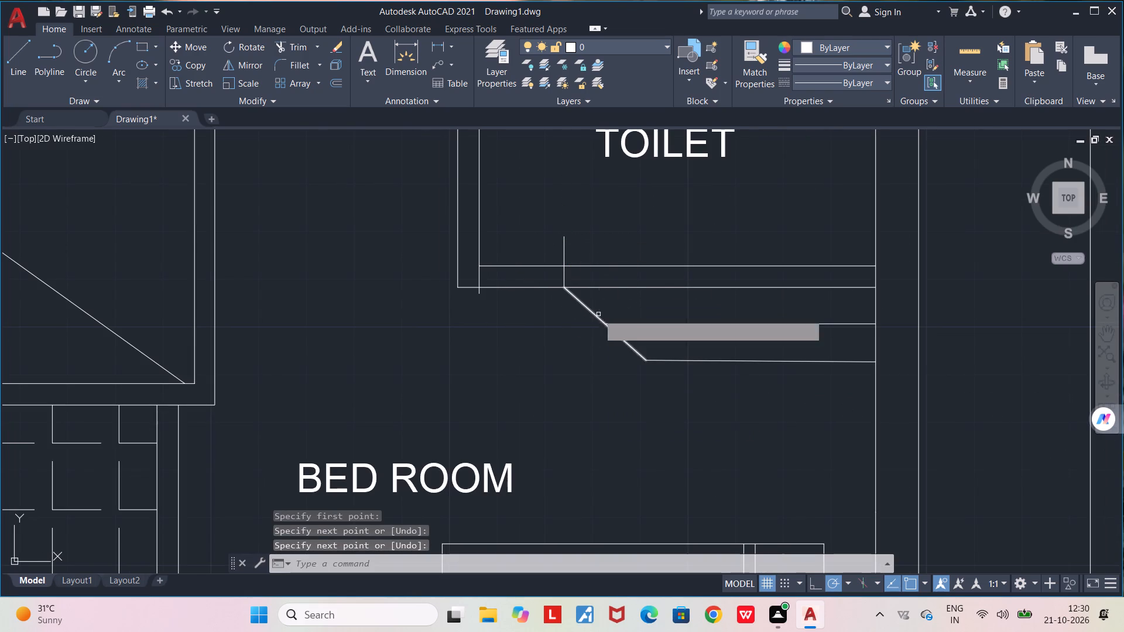
left_click(566, 250)
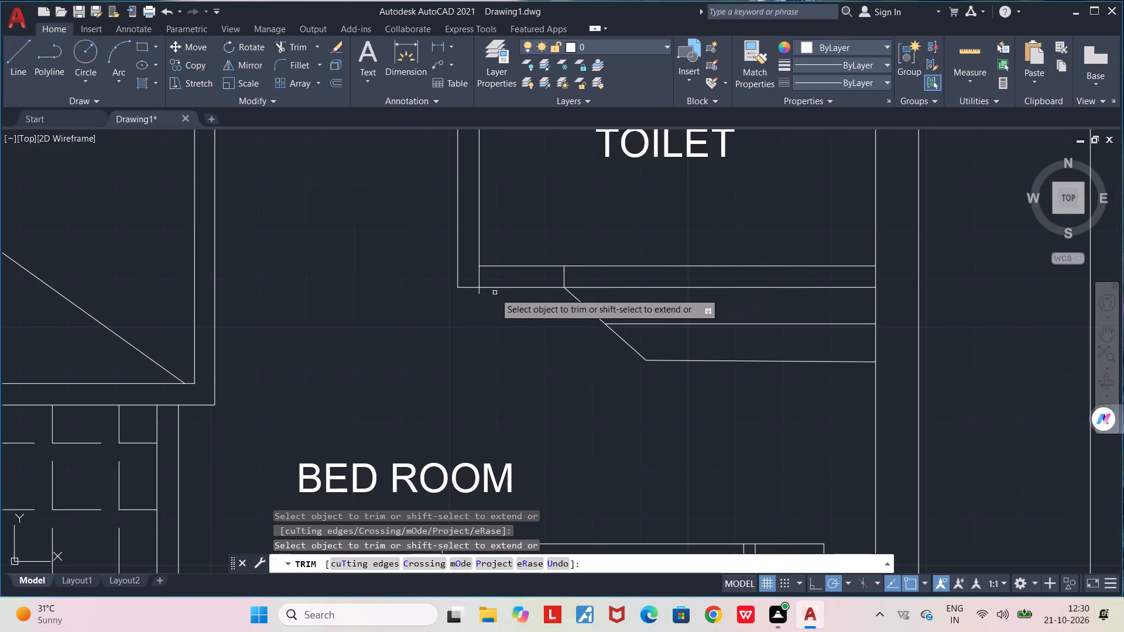
left_click(478, 293)
left_click(506, 288)
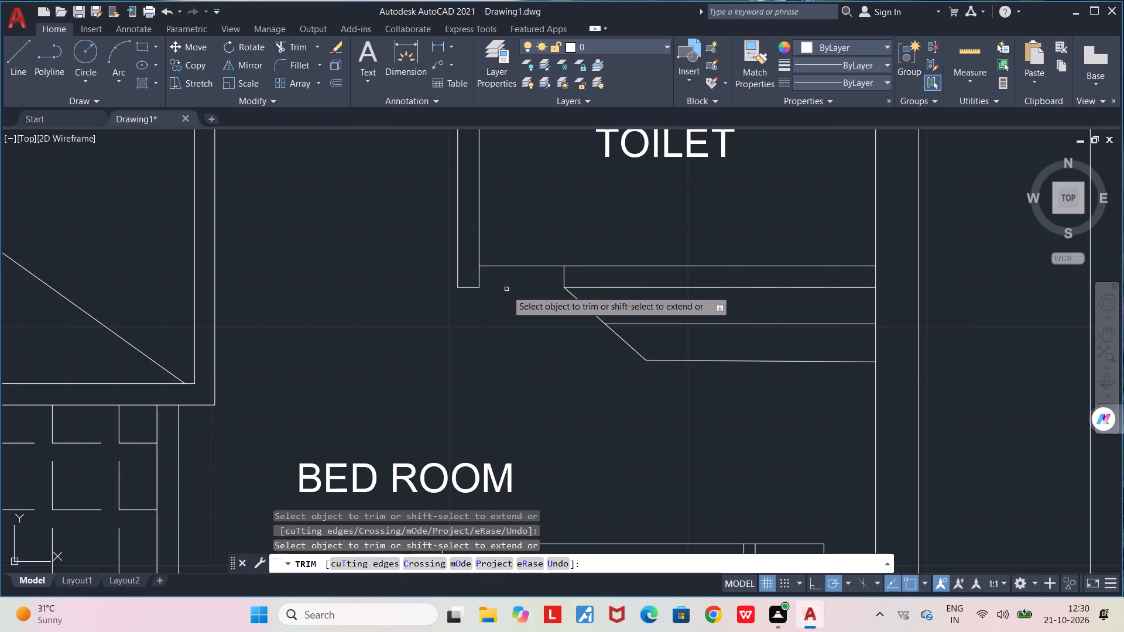
scroll(546, 336, "down", 2)
key("space")
Examine the trimmed toilet, bedroom and living hall area, and look over the whole first floor plan beside the ground floor.
scroll(549, 352, "down", 2)
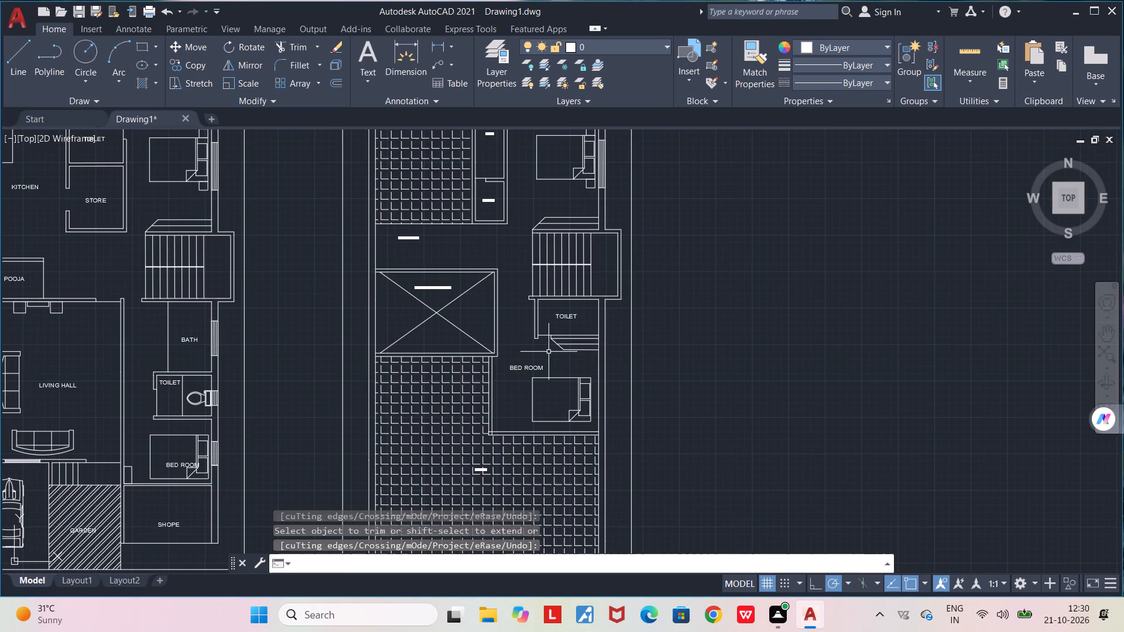
scroll(549, 358, "up", 2)
middle_click_drag(545, 359, 563, 324)
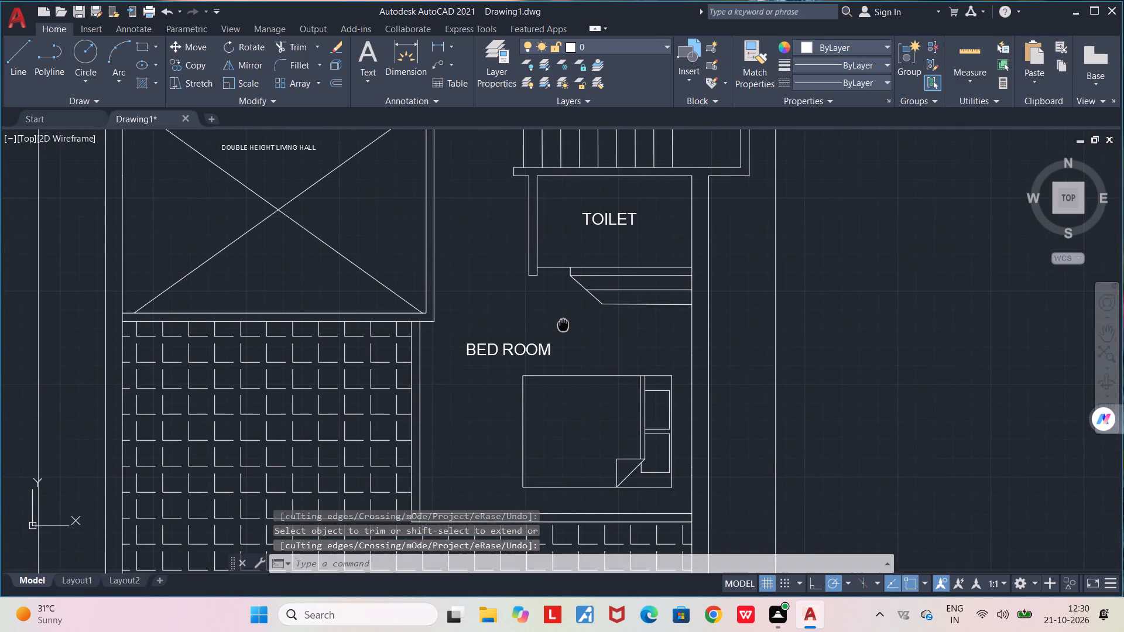
middle_click_drag(563, 324, 564, 325)
scroll(563, 336, "down", 1)
middle_click_drag(515, 354, 506, 400)
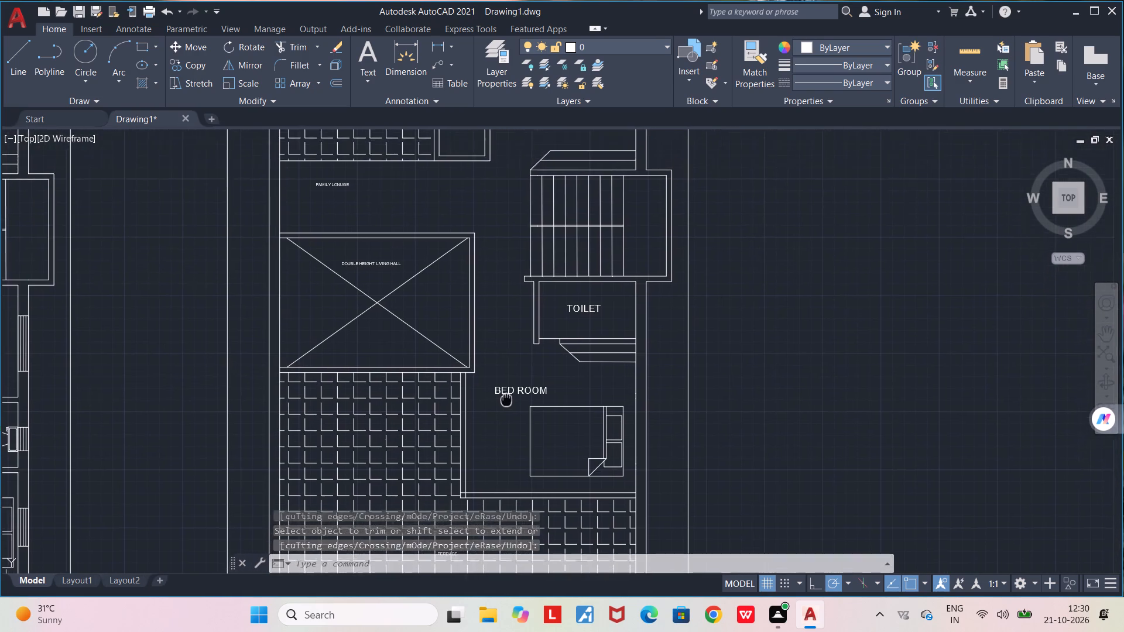
middle_click_drag(506, 400, 506, 401)
scroll(506, 401, "down", 2)
scroll(503, 375, "up", 1)
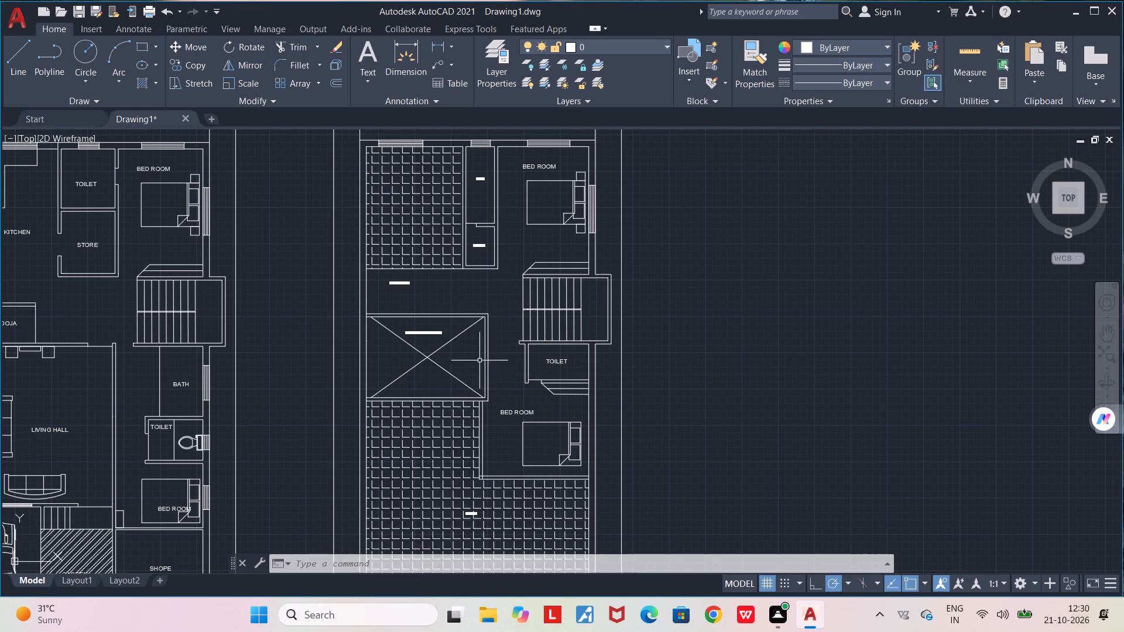
scroll(567, 365, "down", 1)
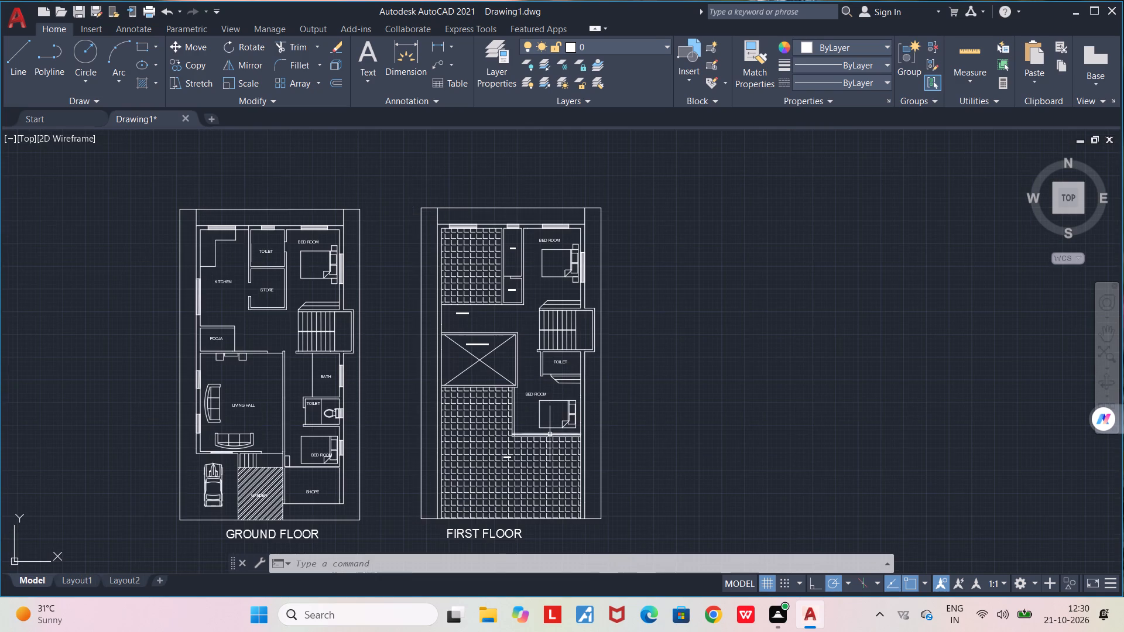
scroll(504, 530, "up", 1)
middle_click_drag(504, 530, 509, 468)
scroll(509, 468, "down", 1)
Check the drawing's log file name with the LOGFILENAME variable, running it twice.
type("LO")
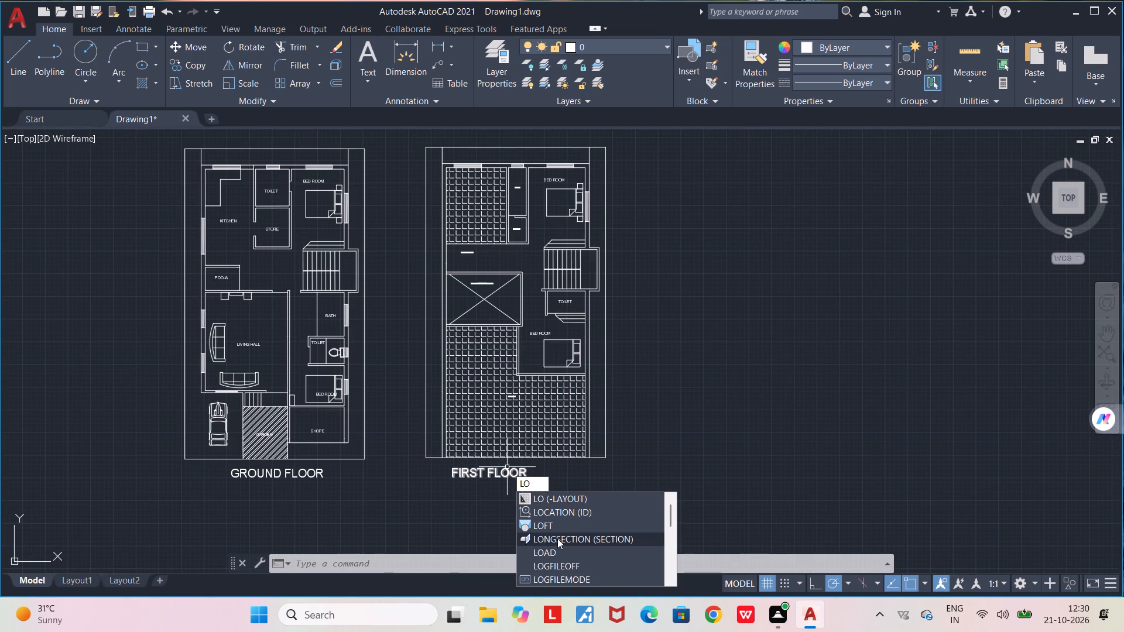
key("g")
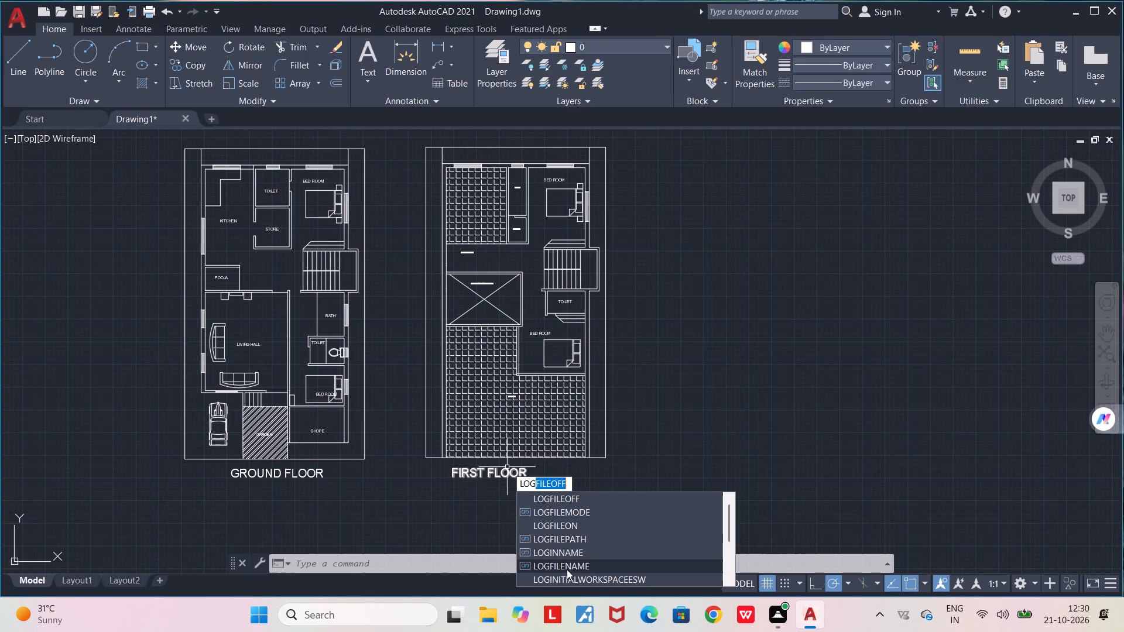
left_click(567, 568)
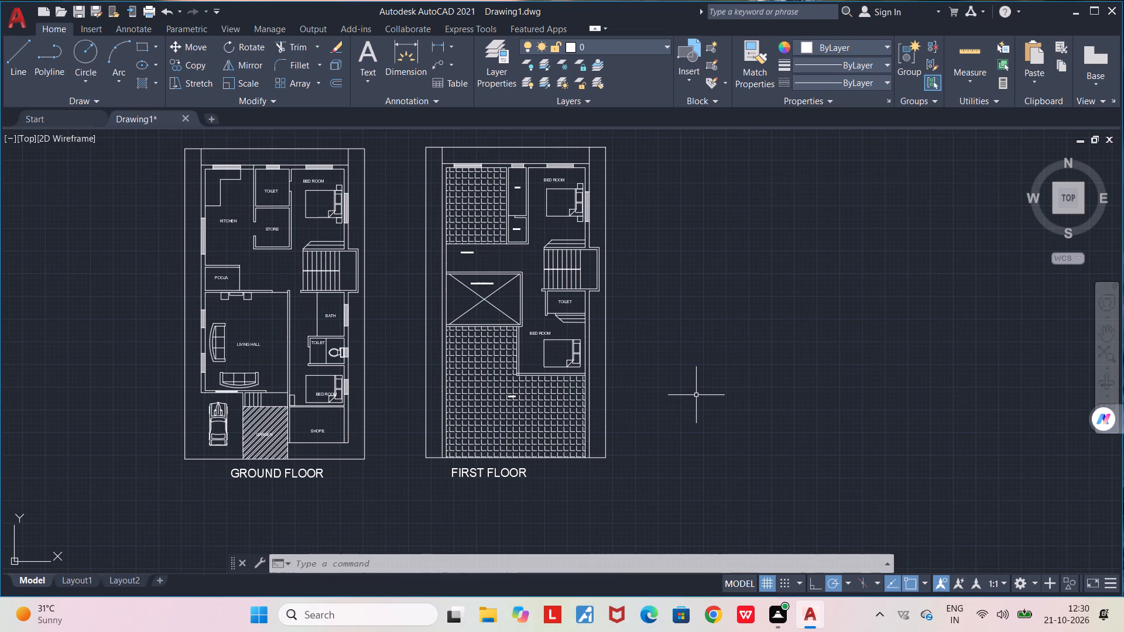
type("LOG")
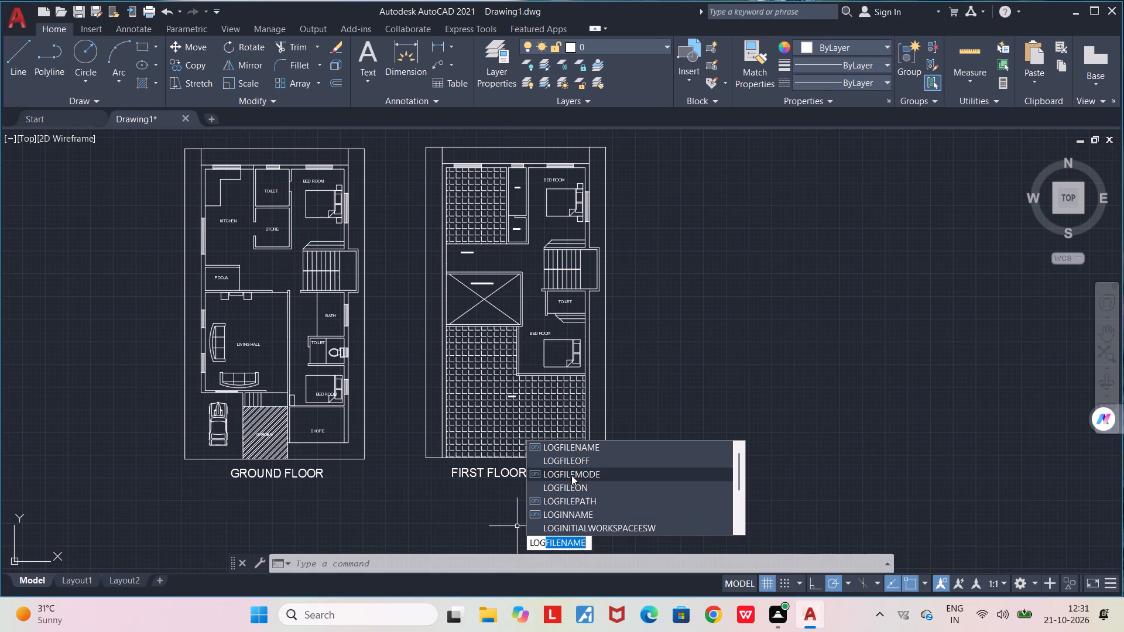
left_click(571, 442)
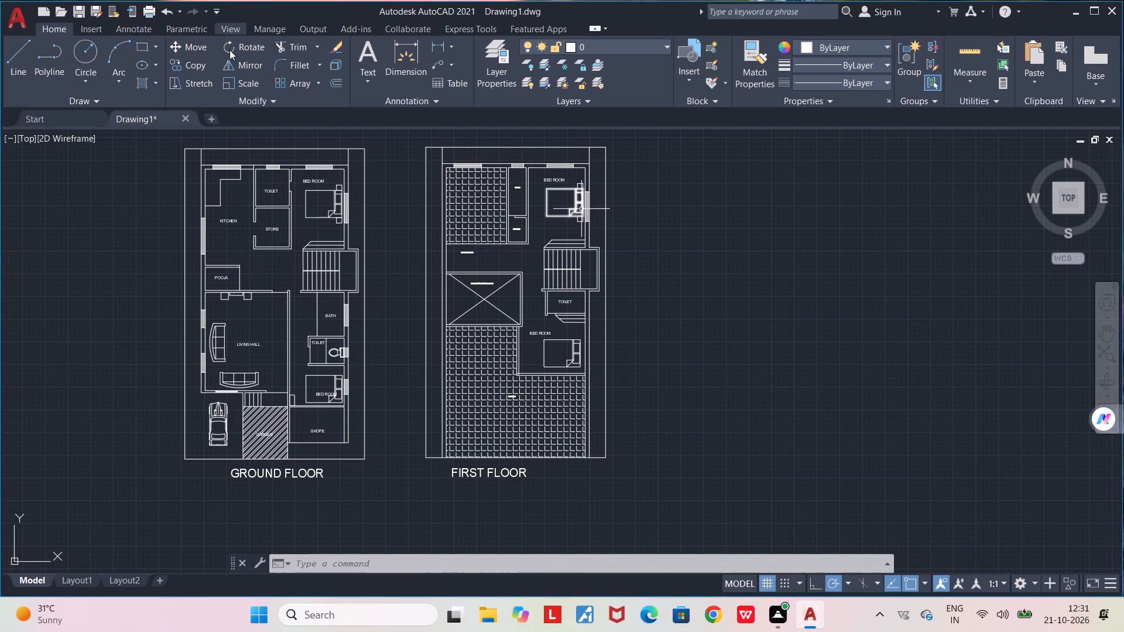
Set up a plot with the AutoCAD PDF (High Quality Print).pc3 plotter and a window area enclosing both floor plans.
scroll(316, 319, "down", 1)
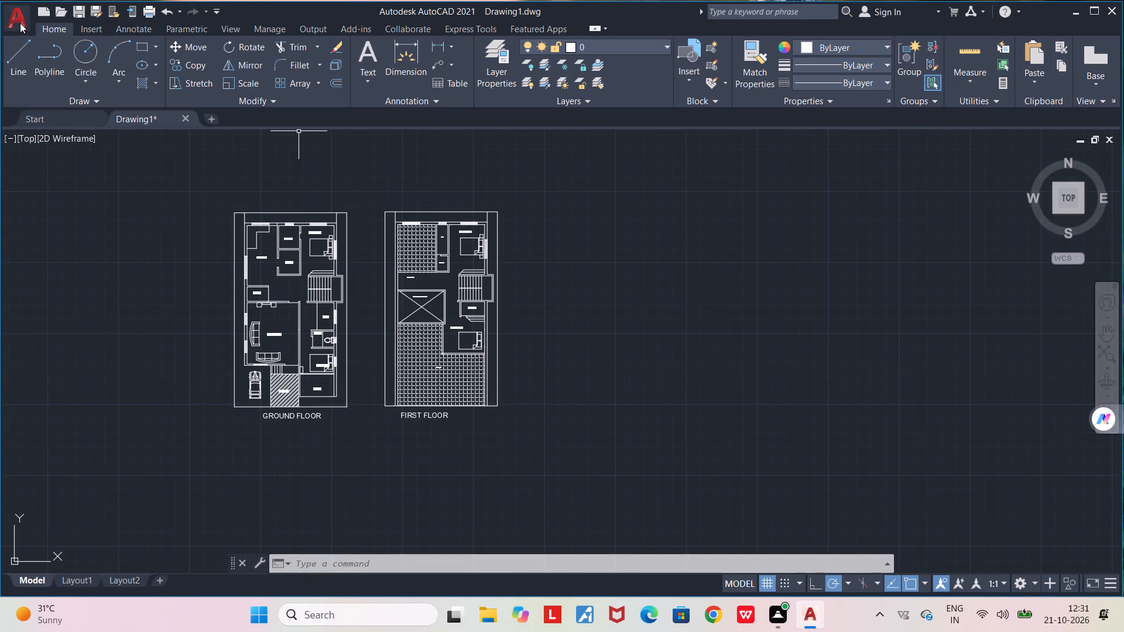
left_click(20, 23)
left_click(83, 326)
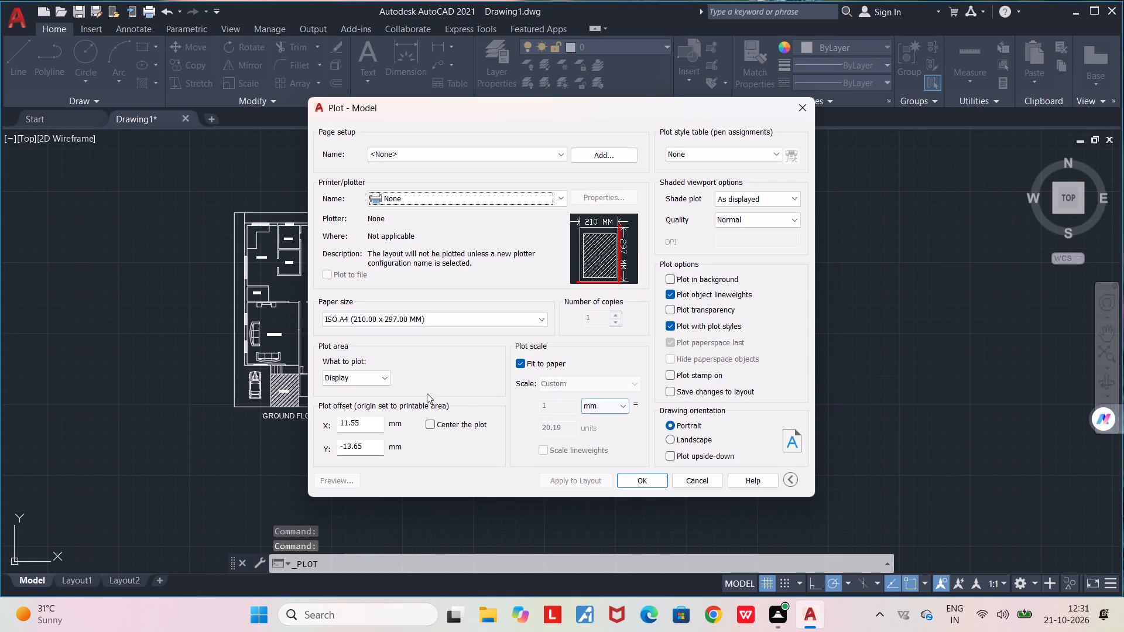
left_click(566, 197)
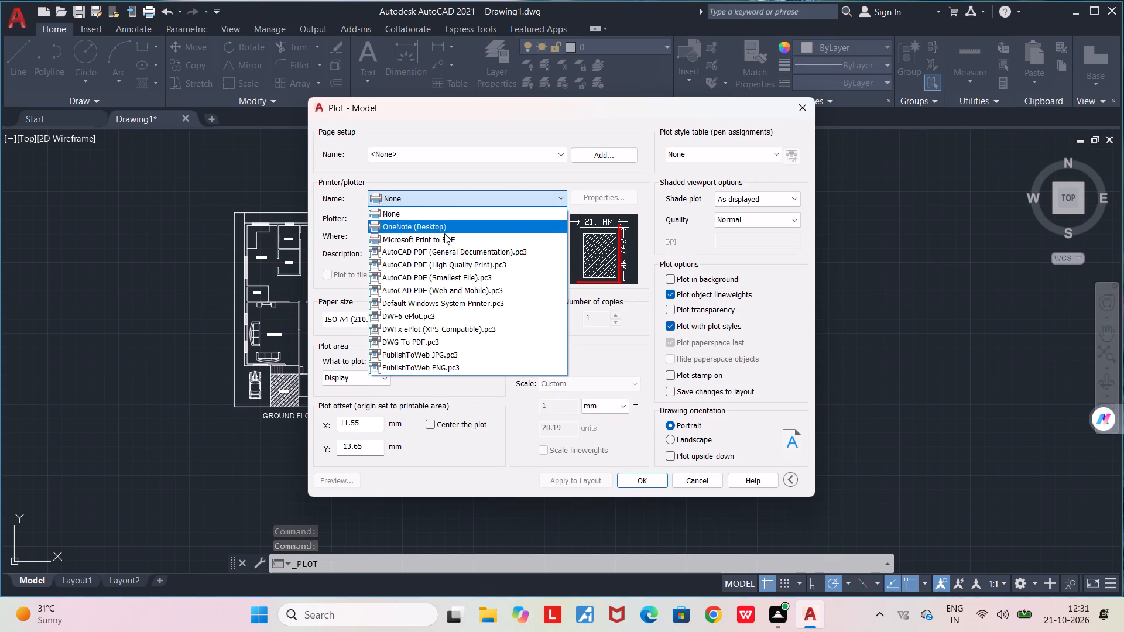
left_click(438, 264)
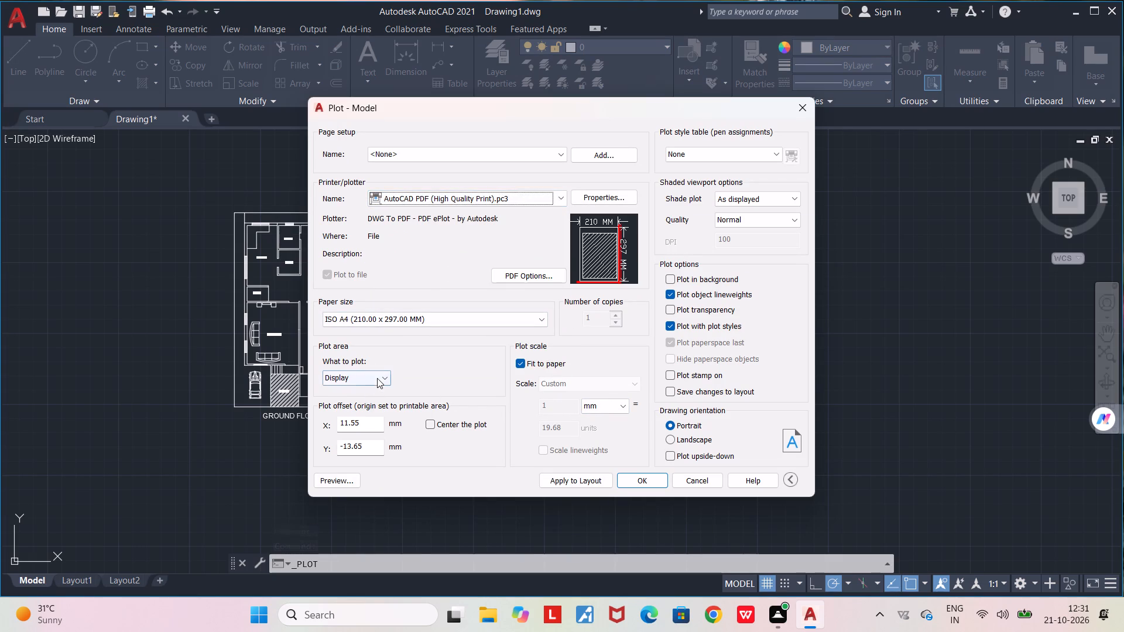
left_click(377, 377)
left_click(361, 417)
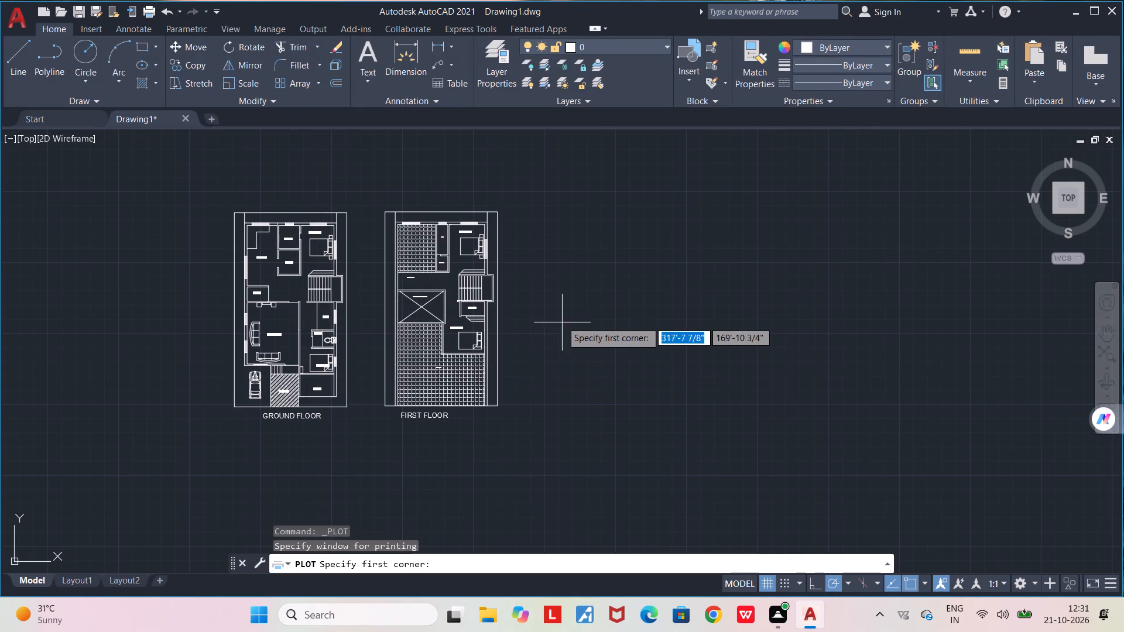
left_click(199, 189)
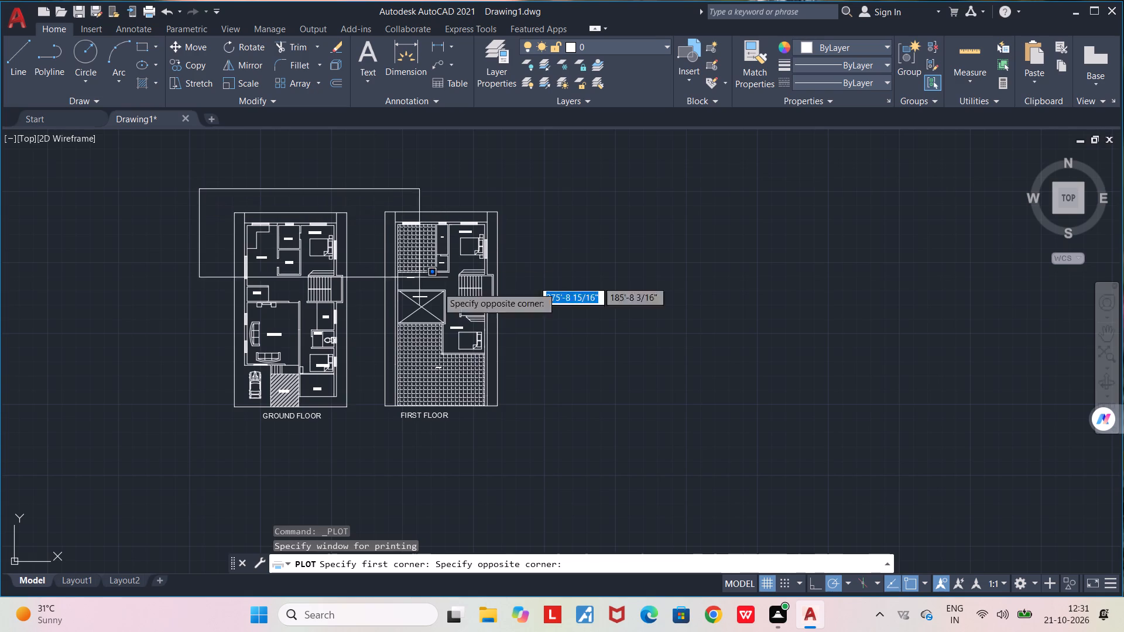
left_click(519, 439)
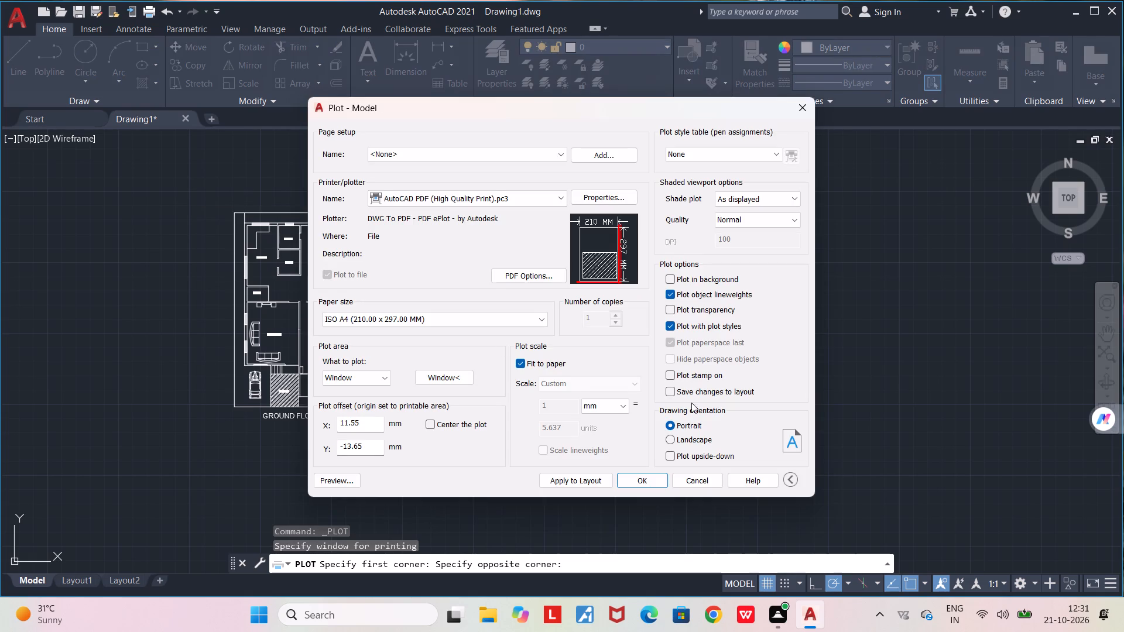
Plot to a PDF named DAY 6-A-Model.pdf in the Documents folder, overwriting the existing file.
left_click(637, 478)
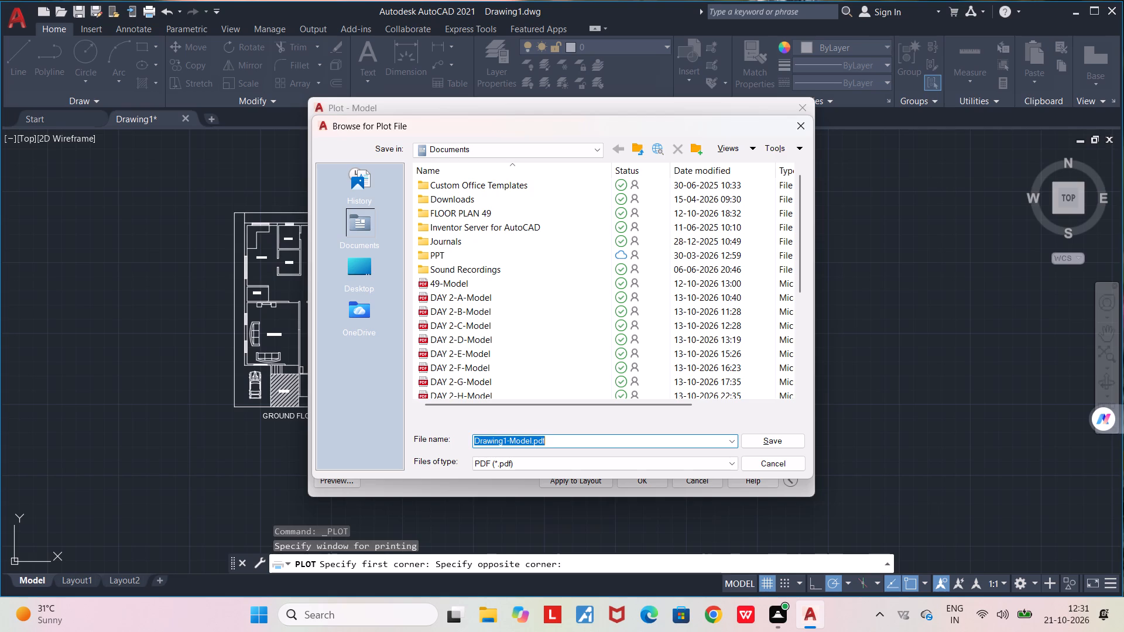
left_click_drag(506, 441, 470, 437)
type("DAY")
key("space")
key("6")
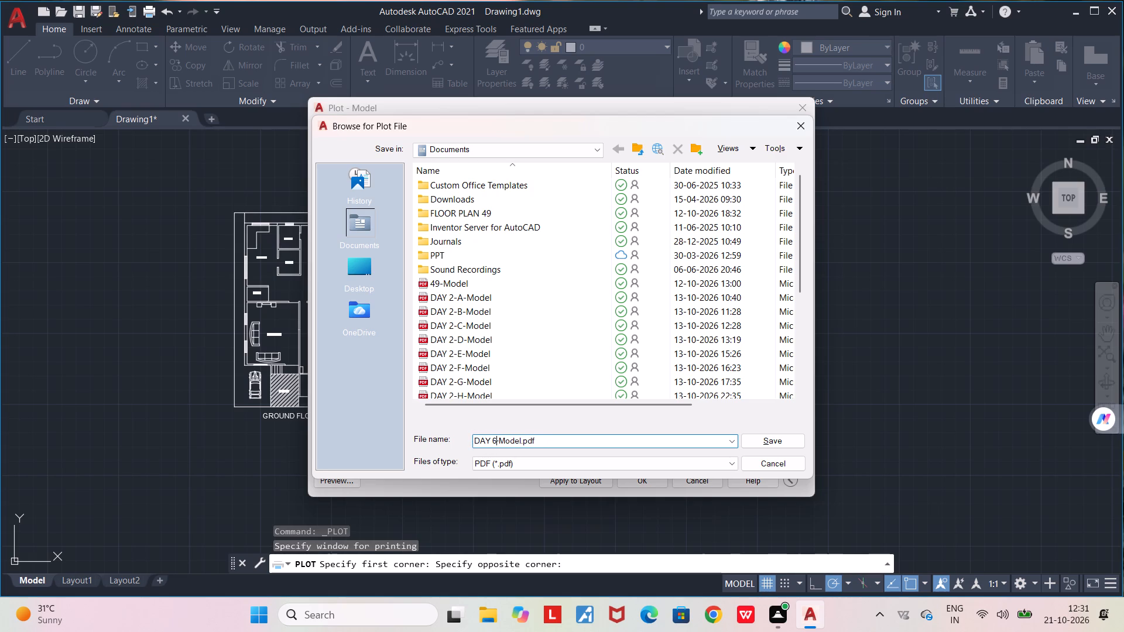
type("-A")
left_click(770, 444)
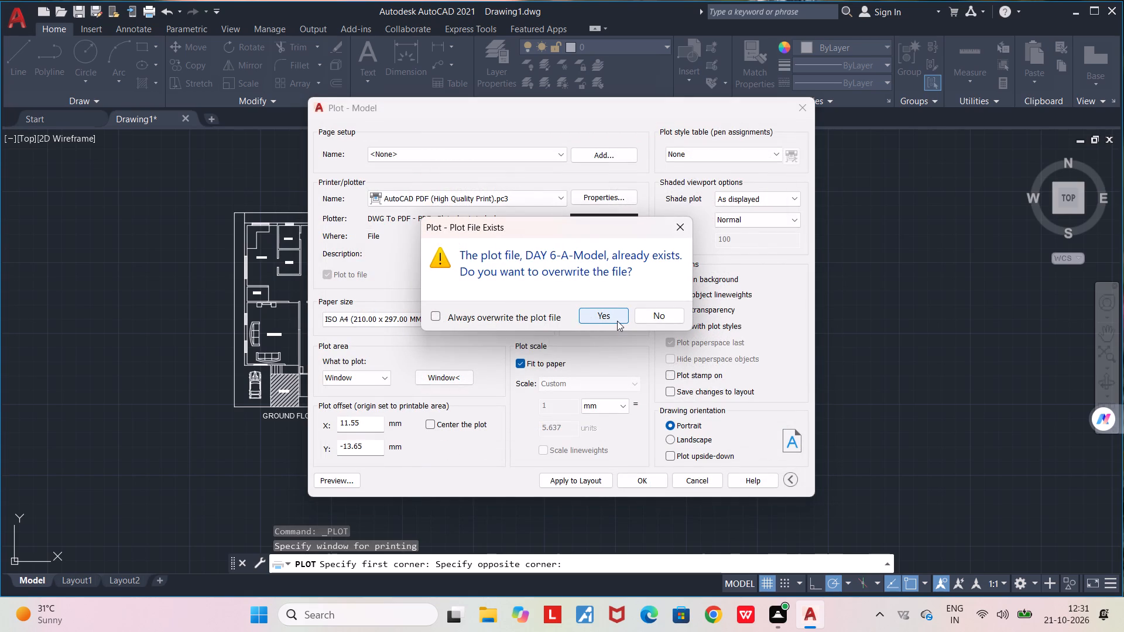
left_click(617, 321)
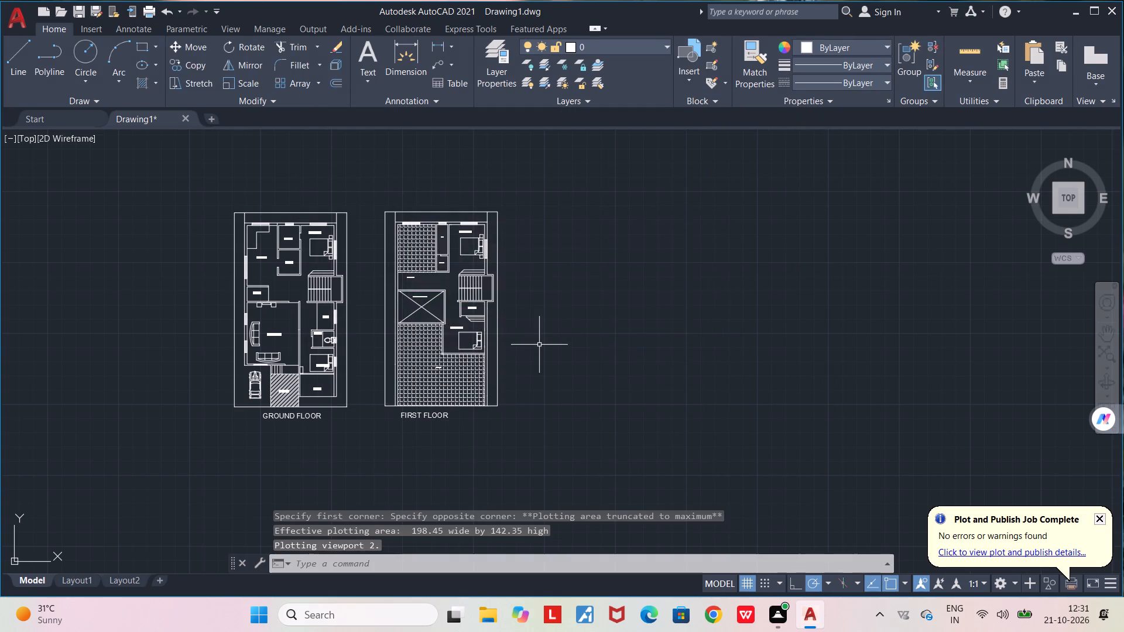
left_click(803, 342)
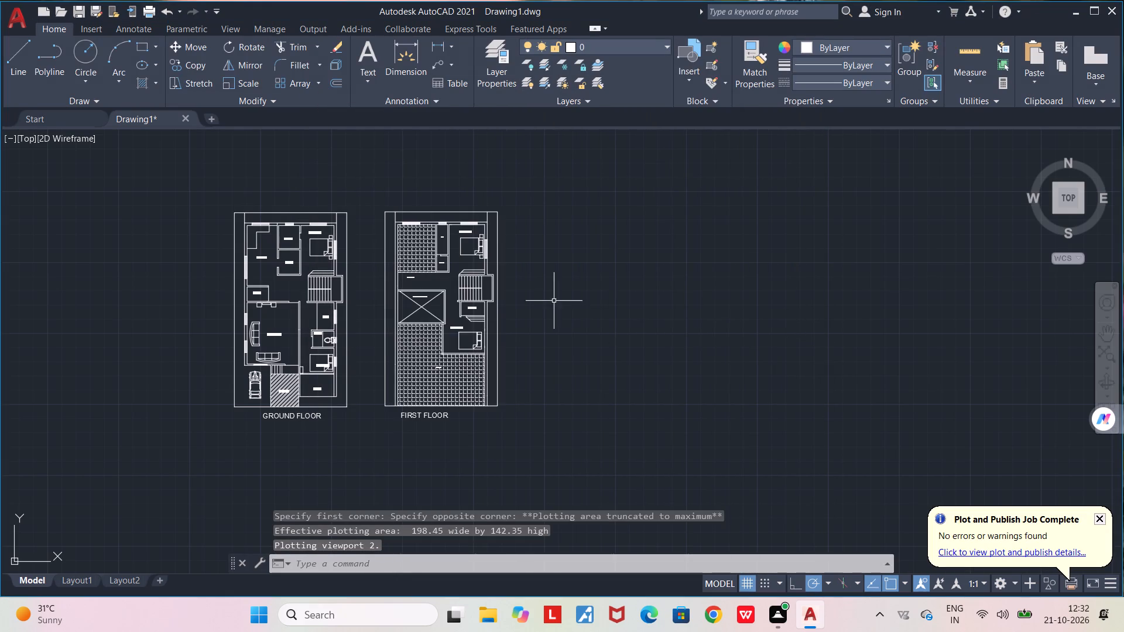
Save the drawing as DAY 6-A in the Documents folder, replacing the existing drawing of that name.
scroll(523, 295, "down", 2)
scroll(417, 282, "up", 2)
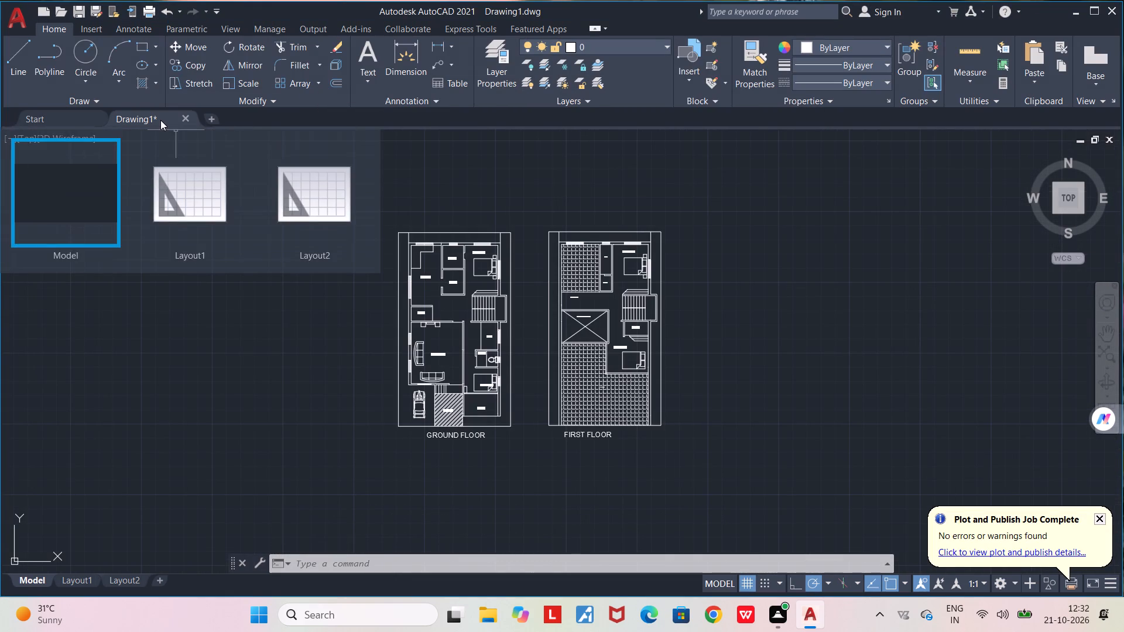
key("ctrl+s")
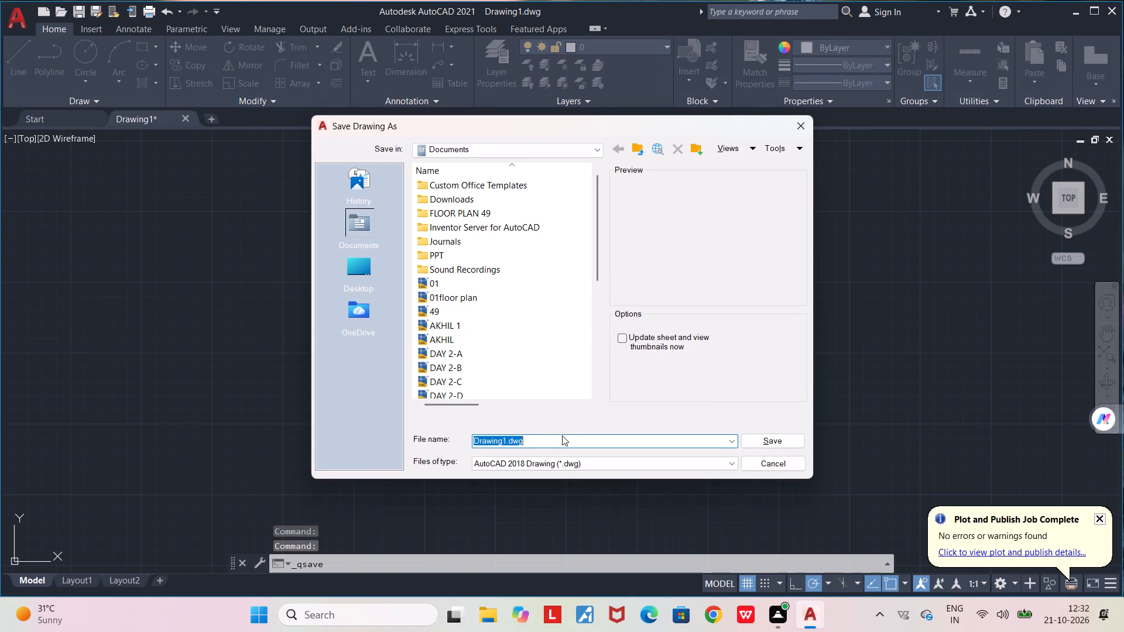
type("DAY")
key("space")
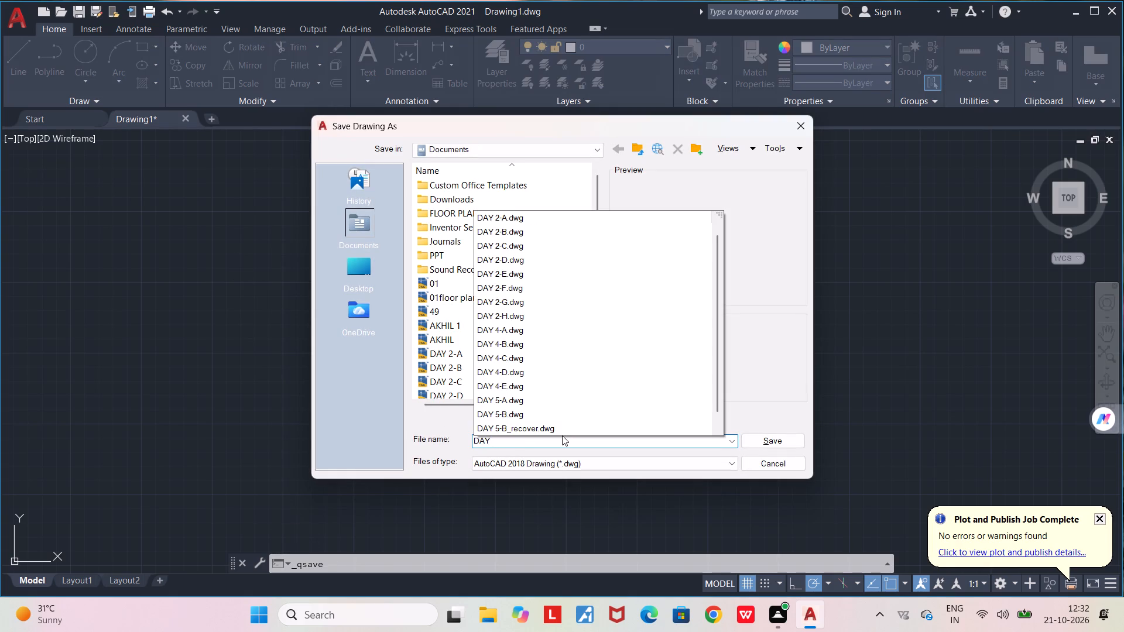
key("6")
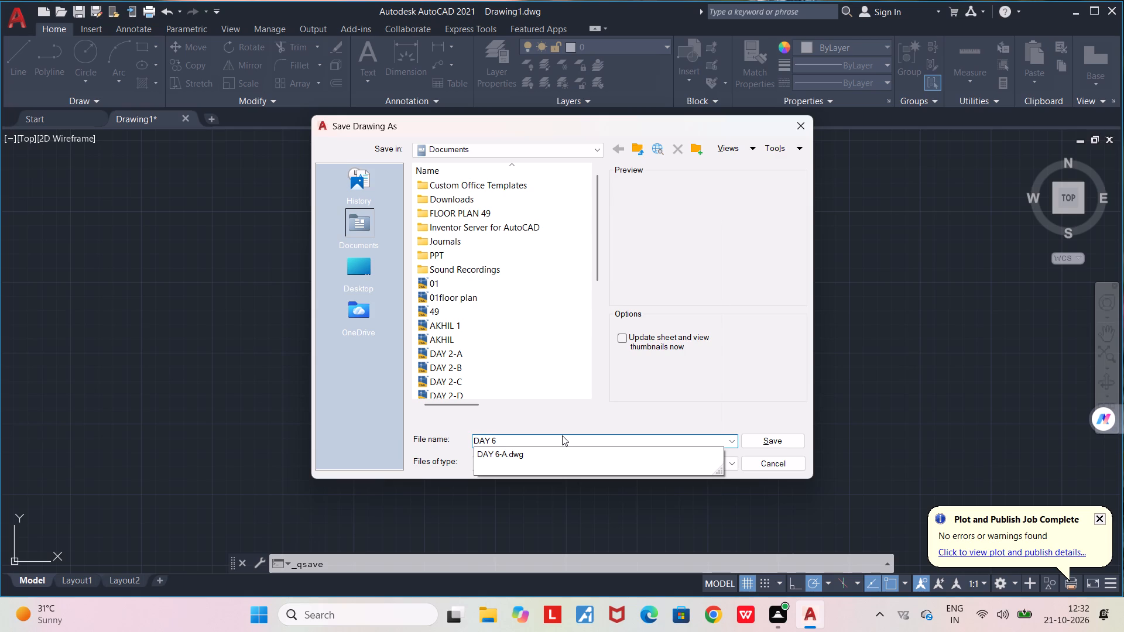
type("-A")
left_click(763, 445)
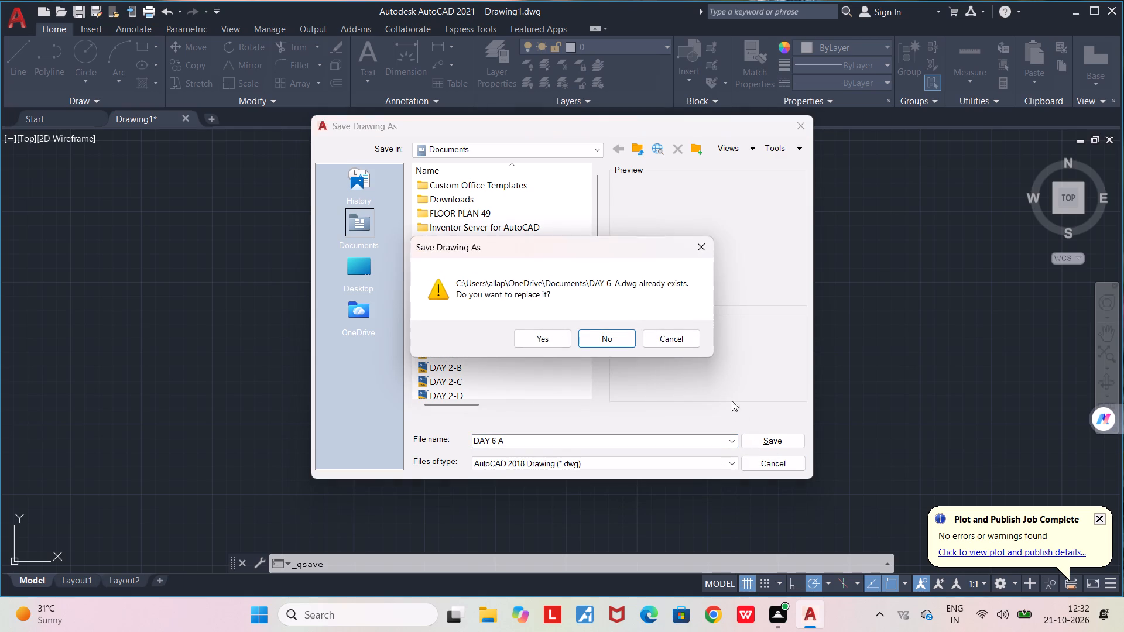
left_click(608, 339)
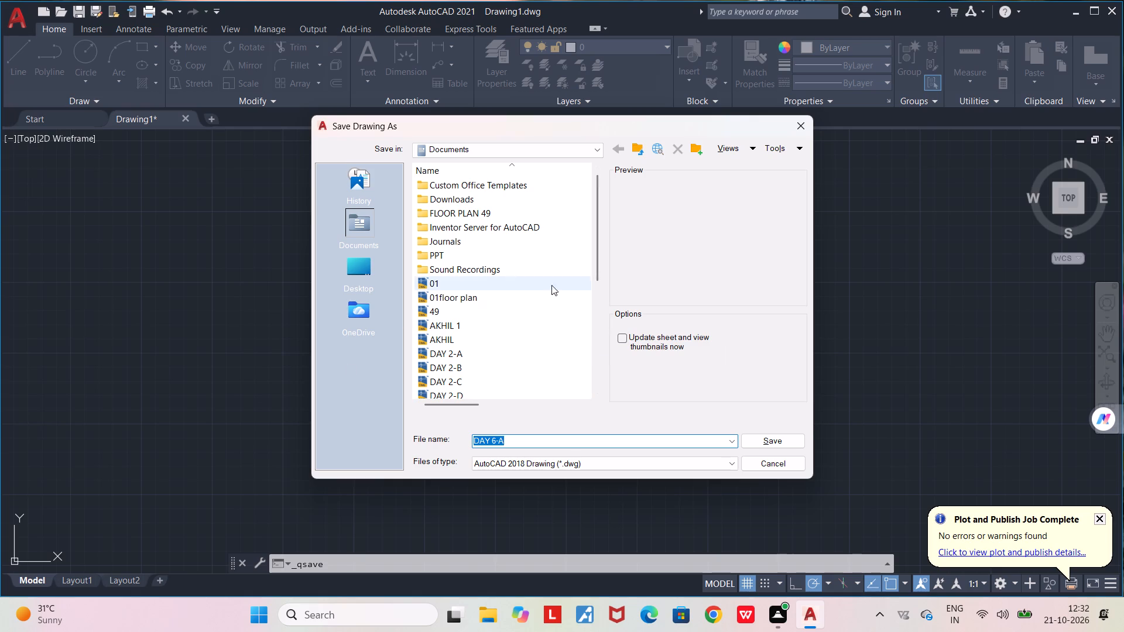
left_click(763, 439)
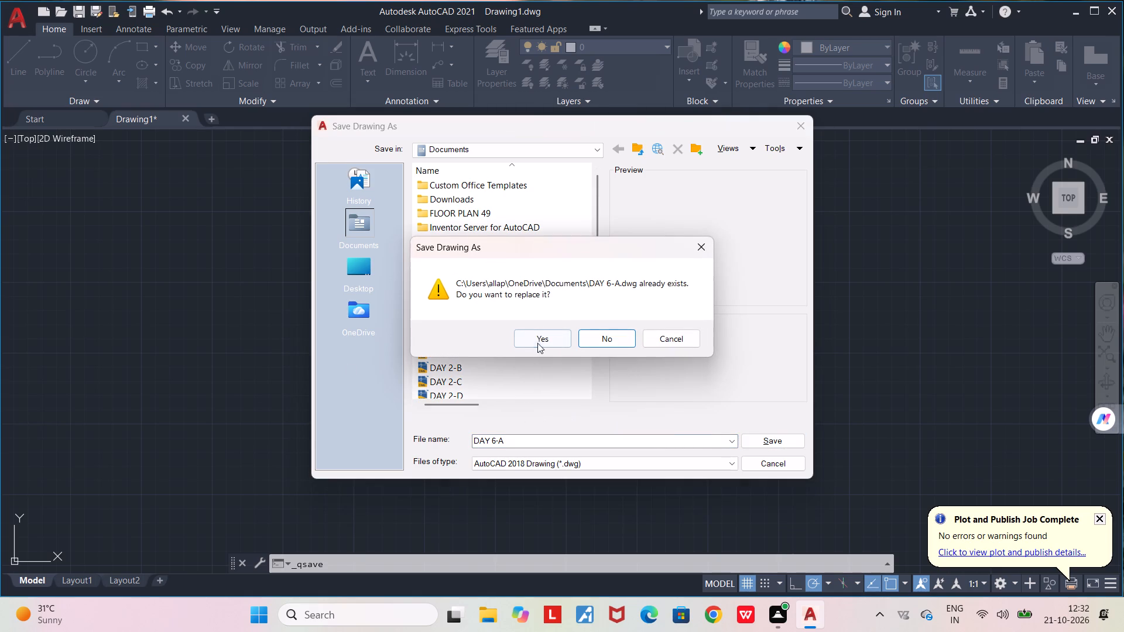
left_click(543, 338)
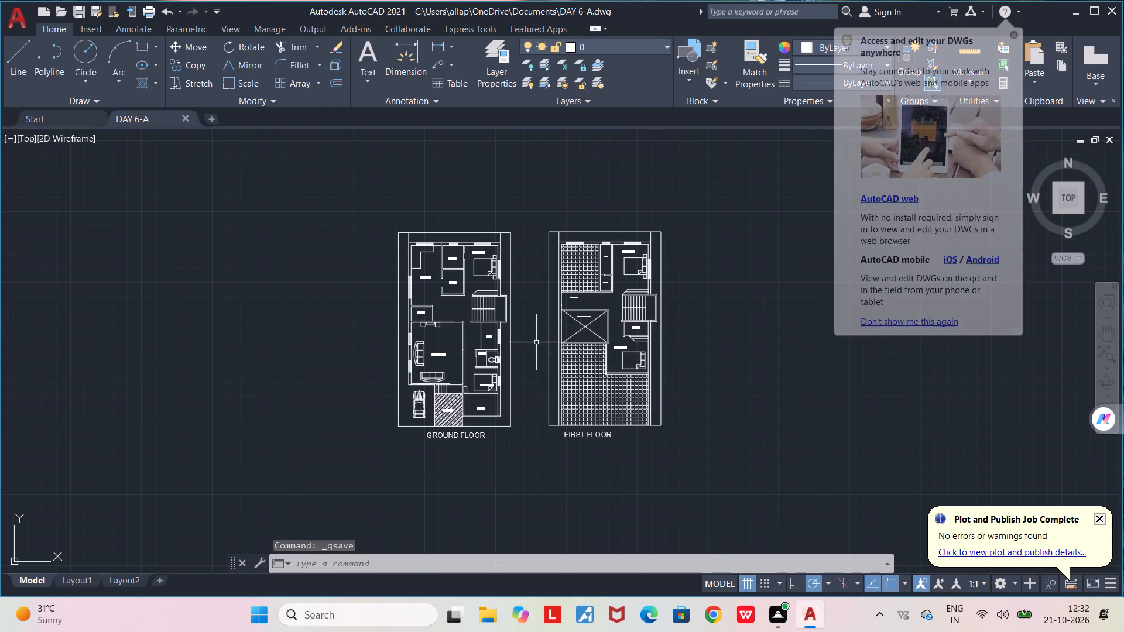